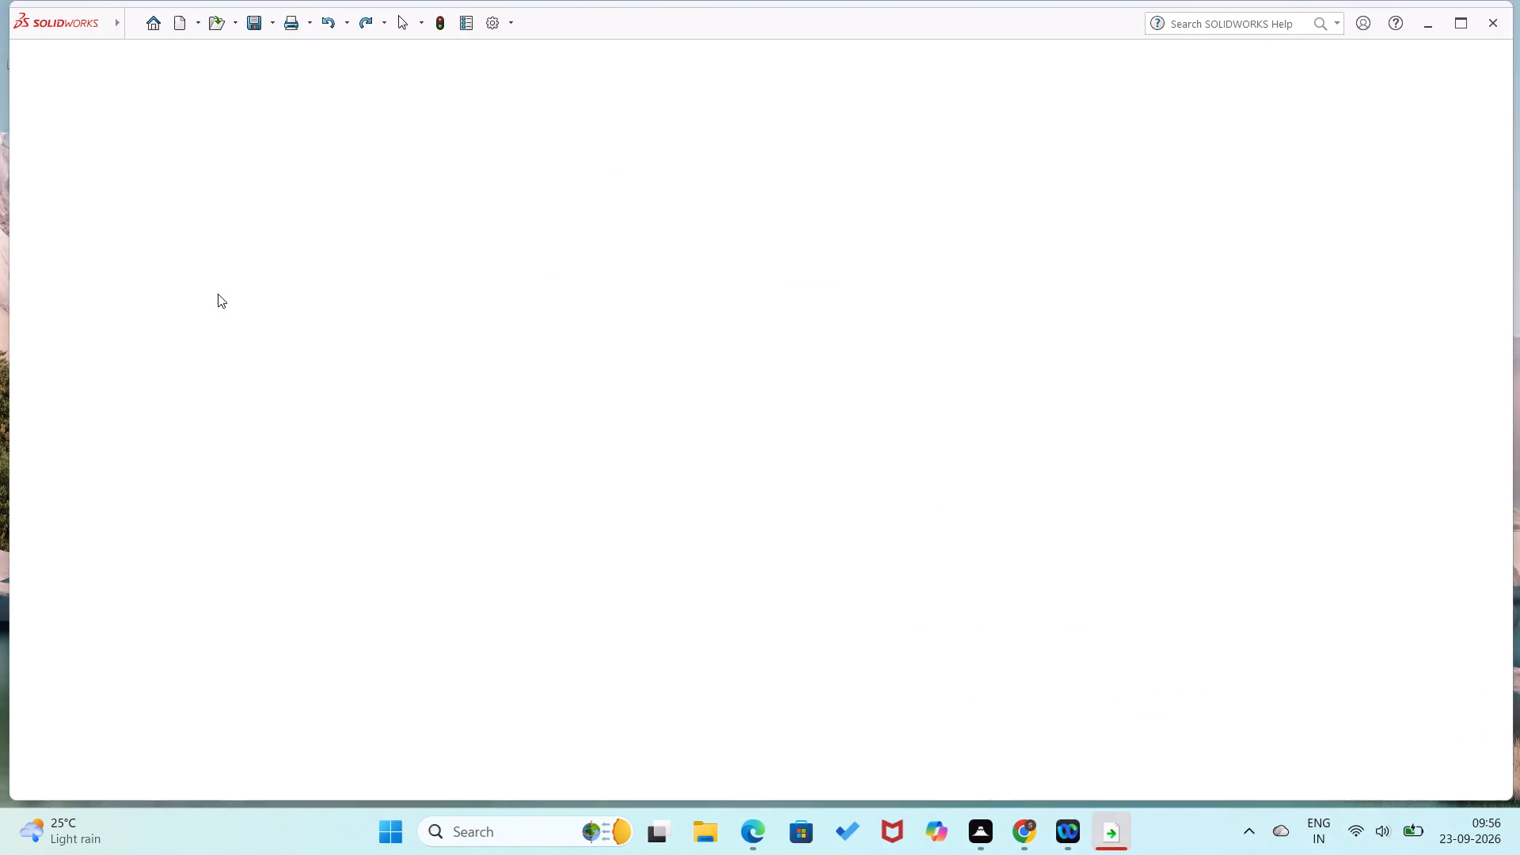
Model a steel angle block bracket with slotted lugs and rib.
Create a new part document.
click(397, 217)
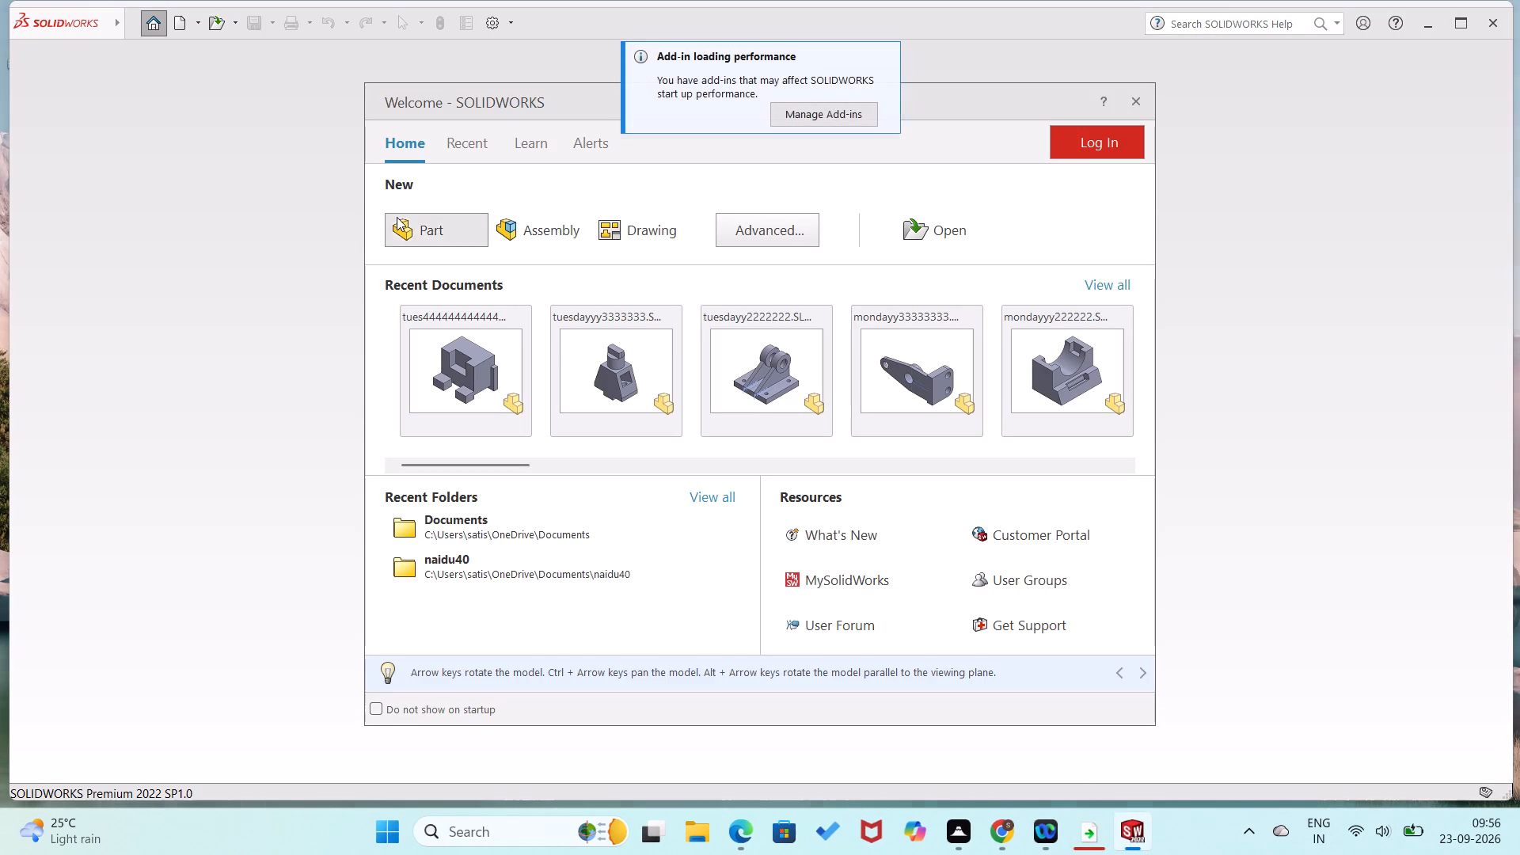
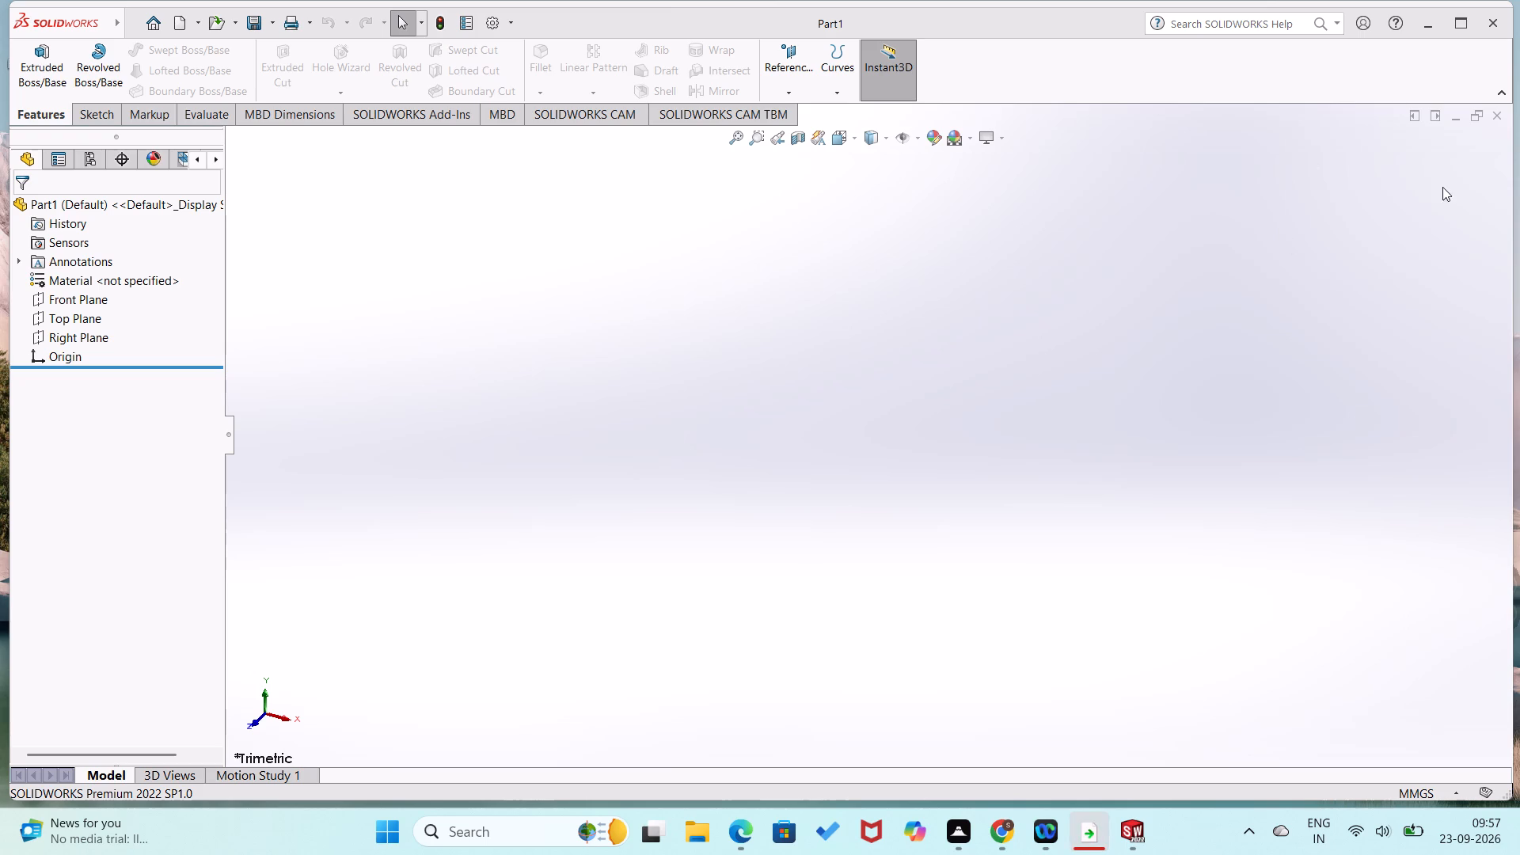
On the Top Plane, sketch a closed upright rectangle of lines about 59 mm wide, with its lower-left corner at the origin.
click(56, 318)
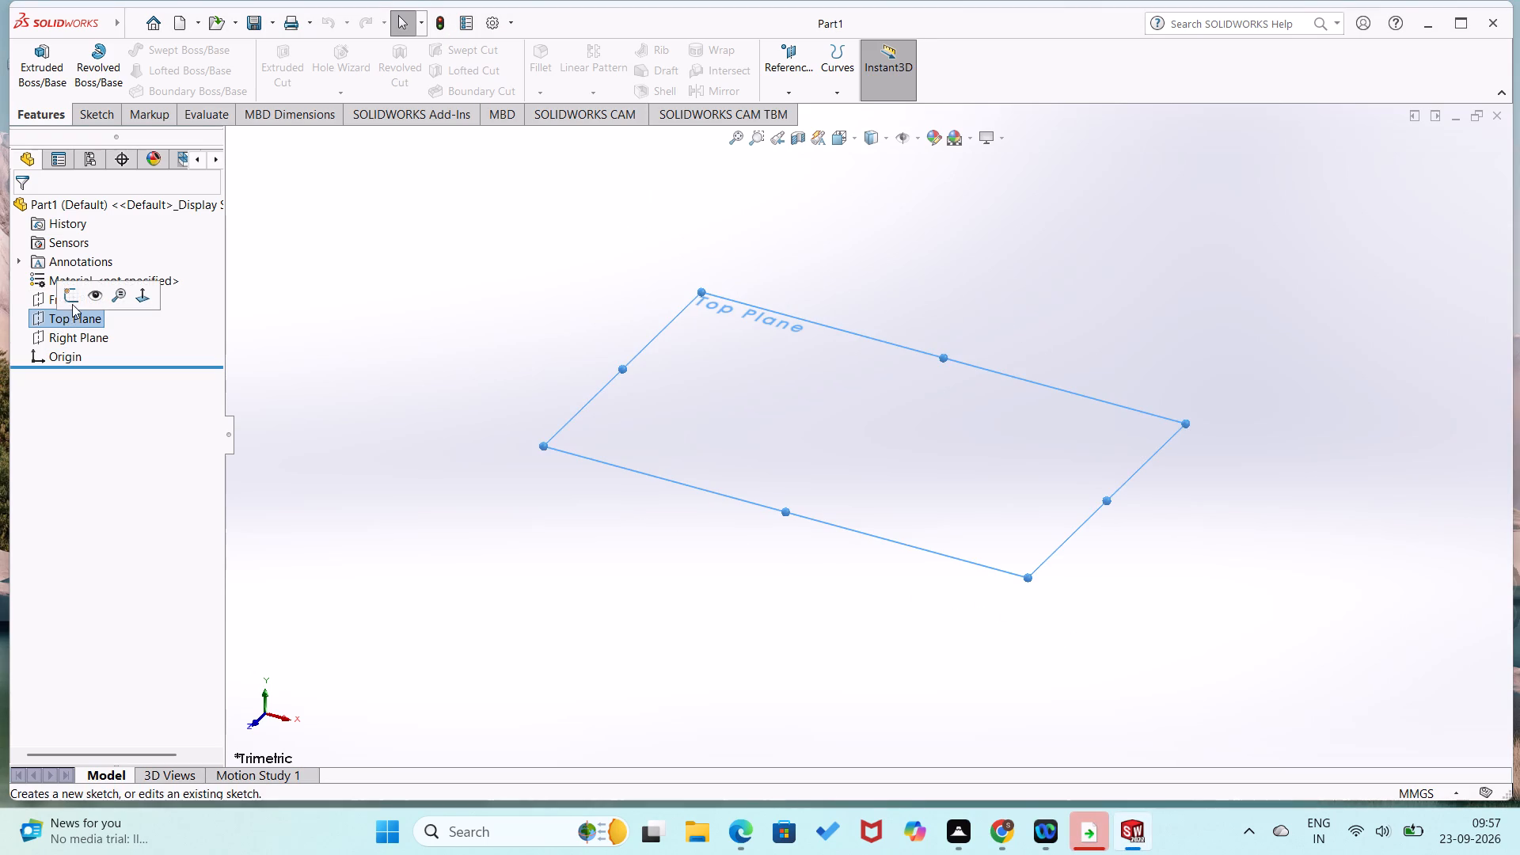
click(72, 303)
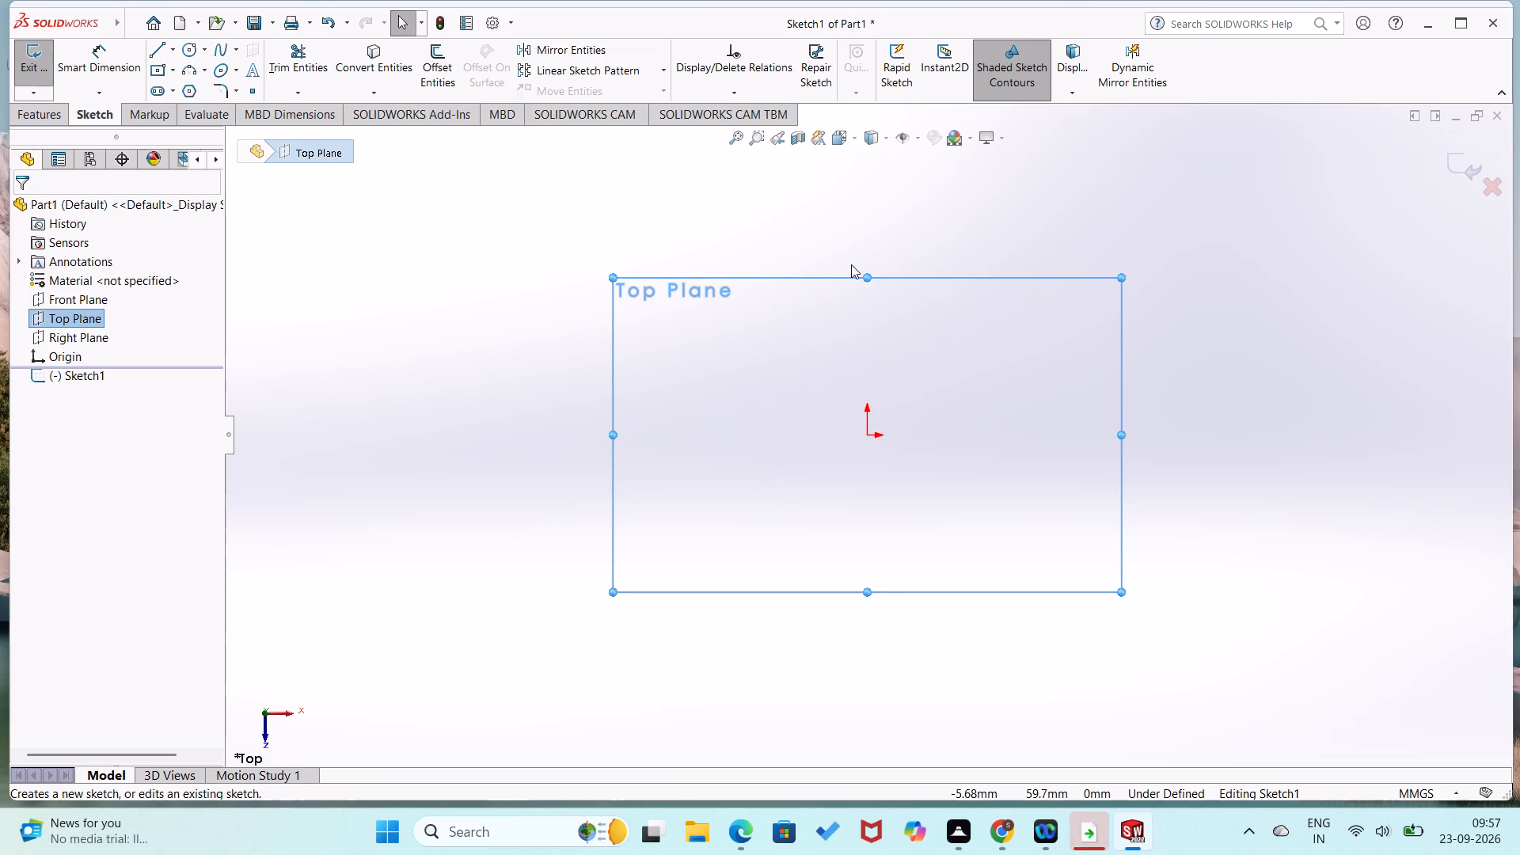
right_drag(1241, 433, 857, 636)
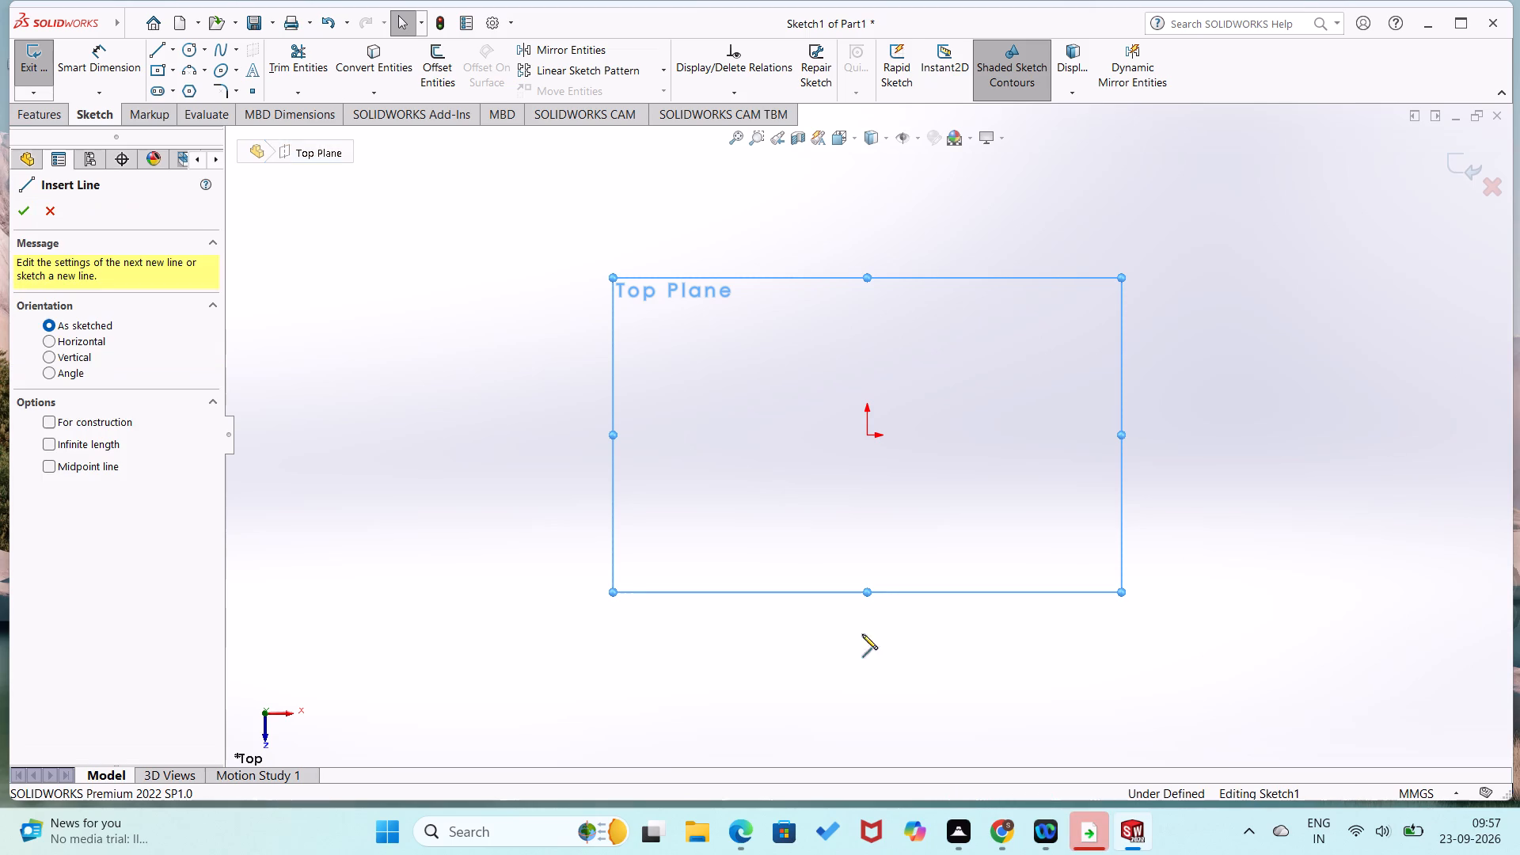
click(868, 433)
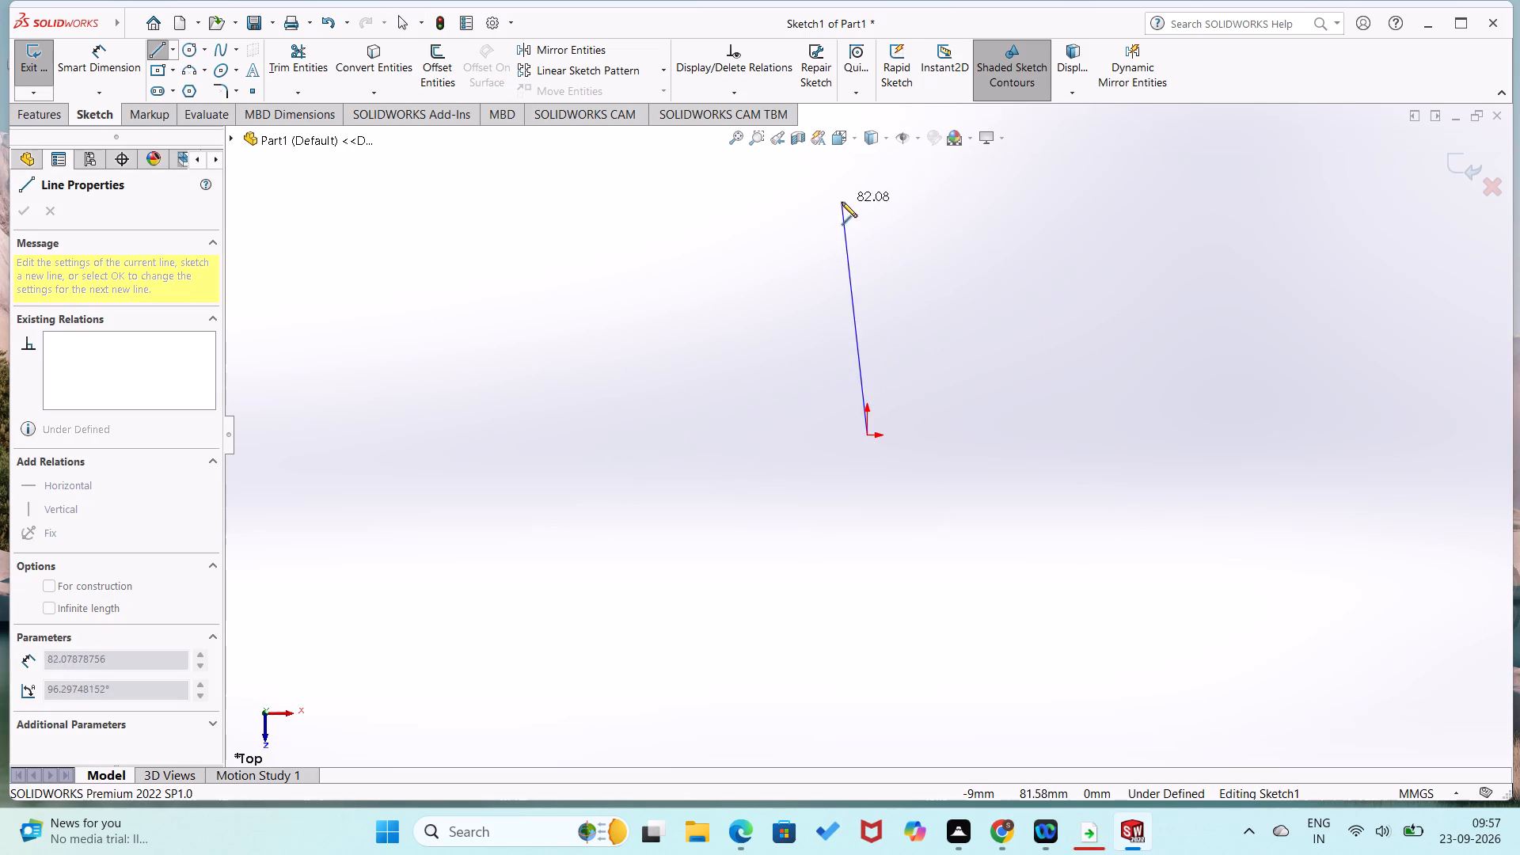
click(867, 194)
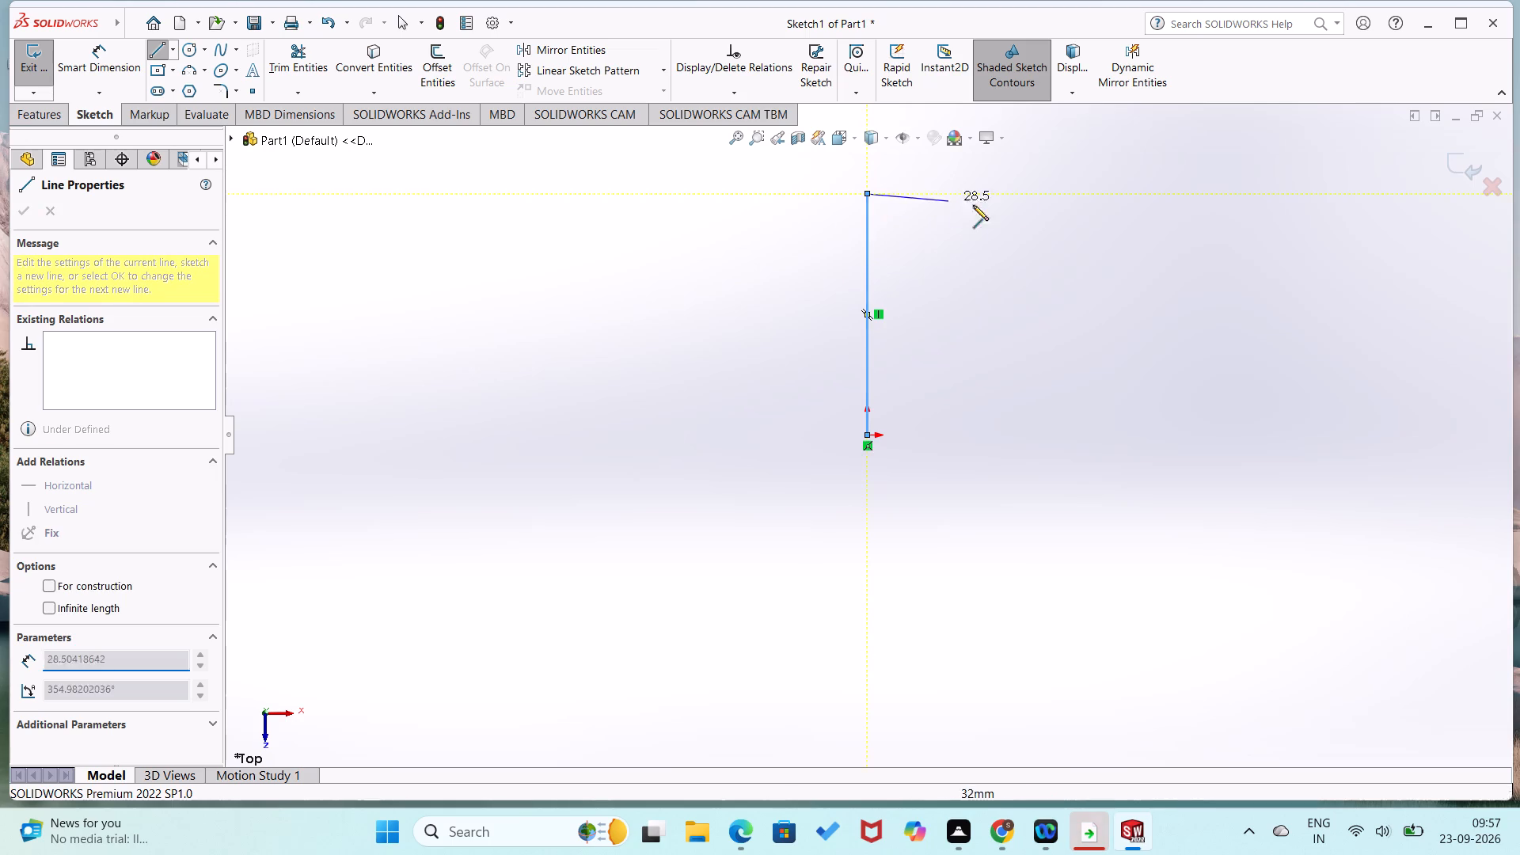
click(1035, 197)
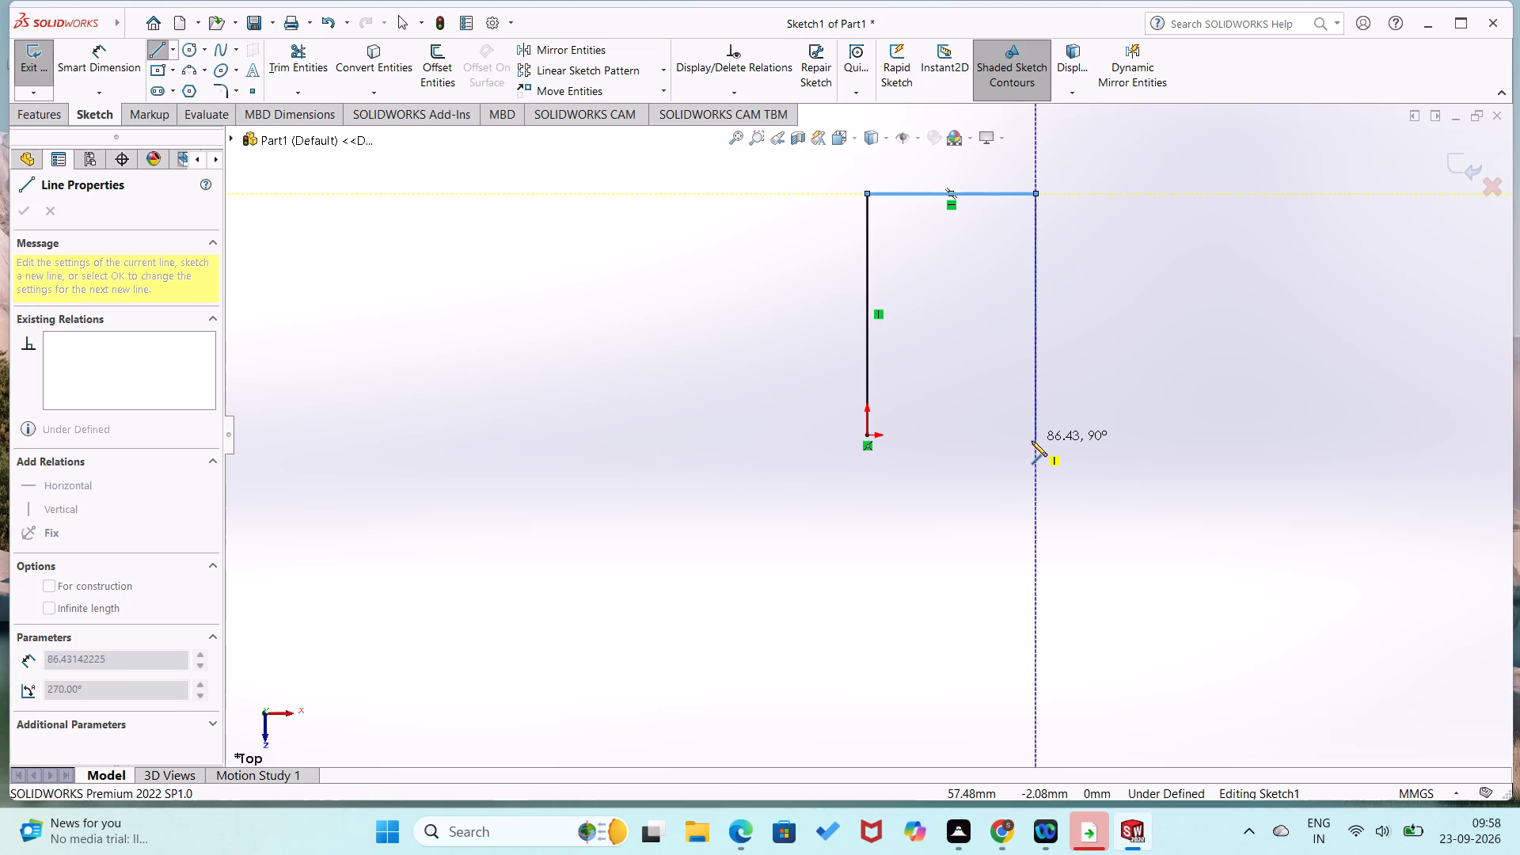
click(1035, 433)
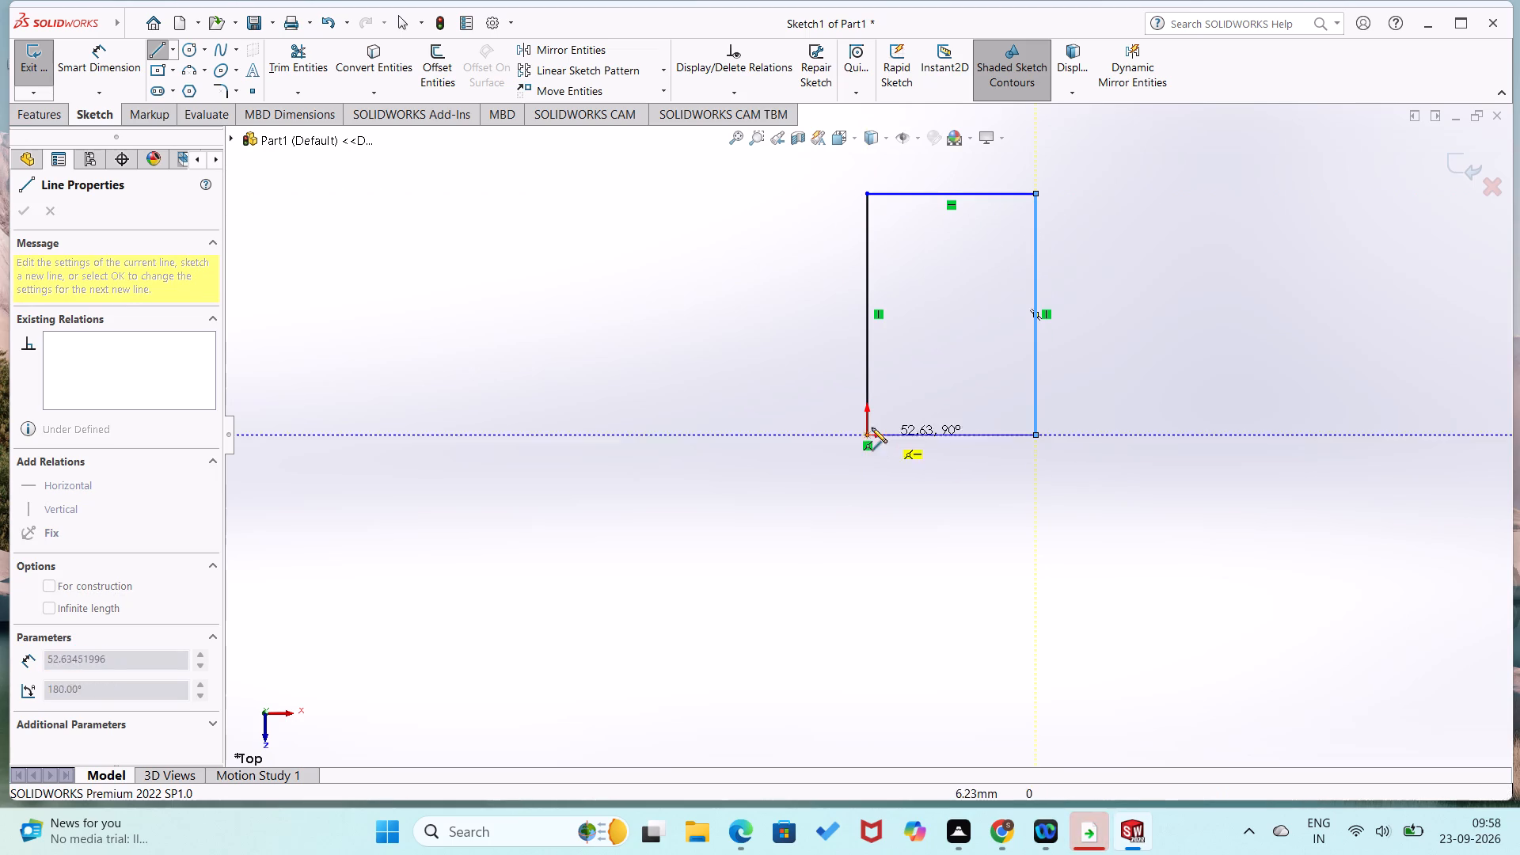
click(868, 437)
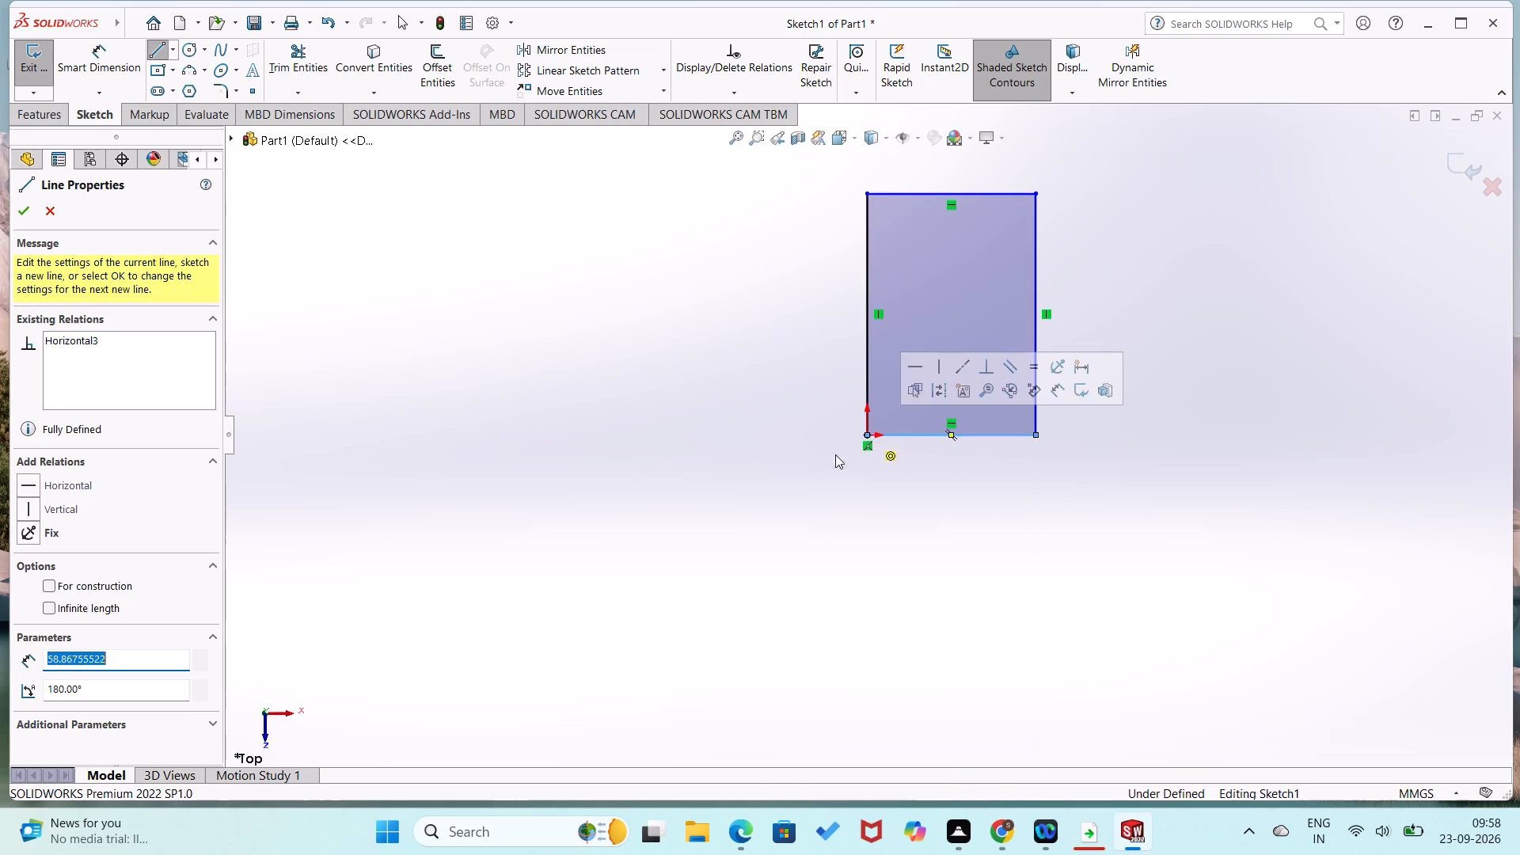
Dimension the rectangle's bottom edge as 55+15+15 (85 mm) and its vertical edge through the origin as 180 mm.
right_drag(815, 473, 900, 329)
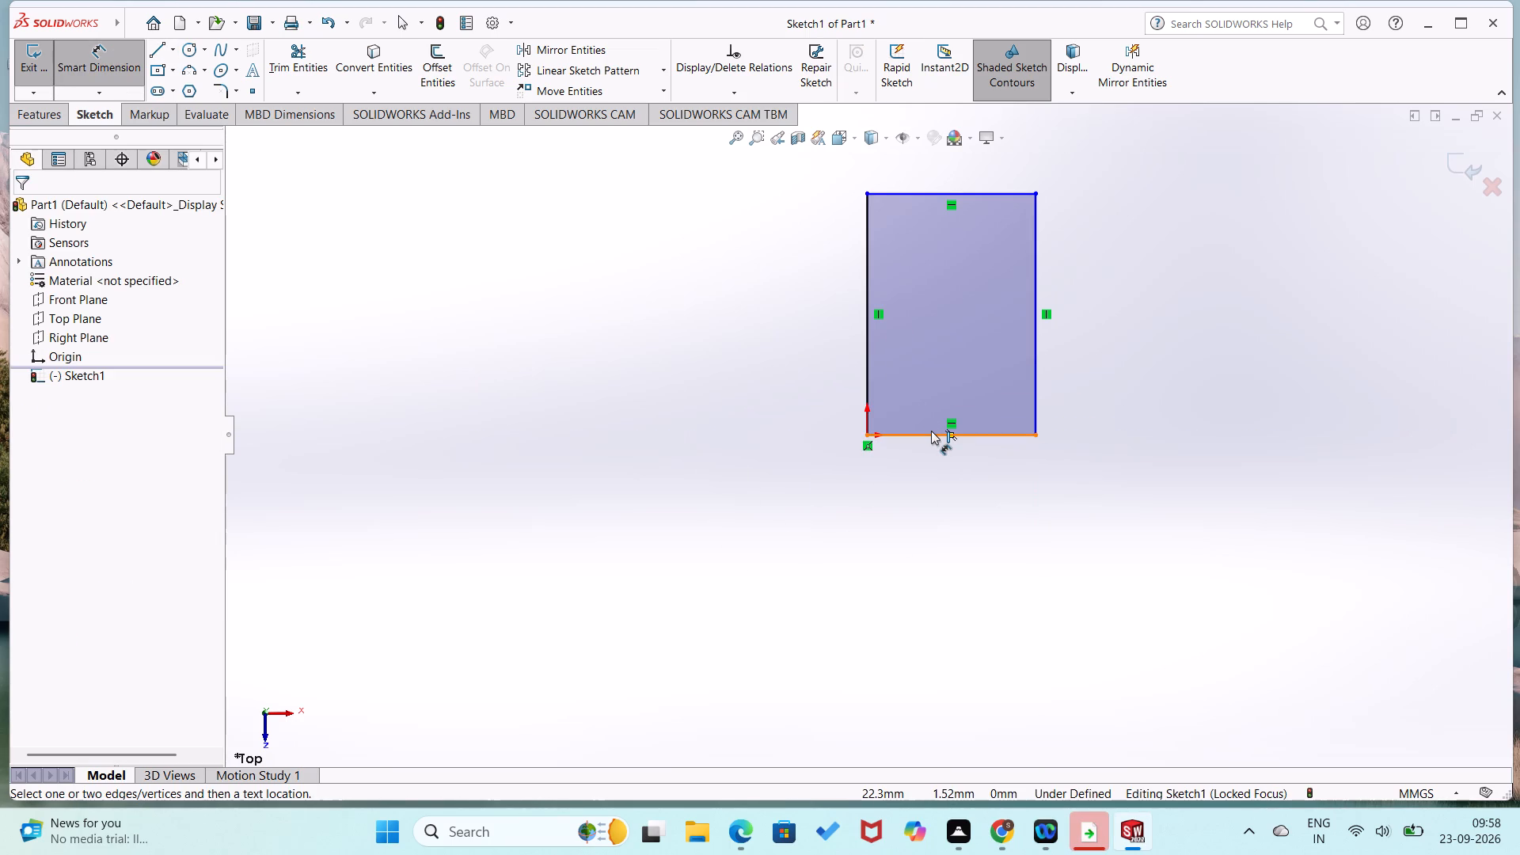
click(931, 431)
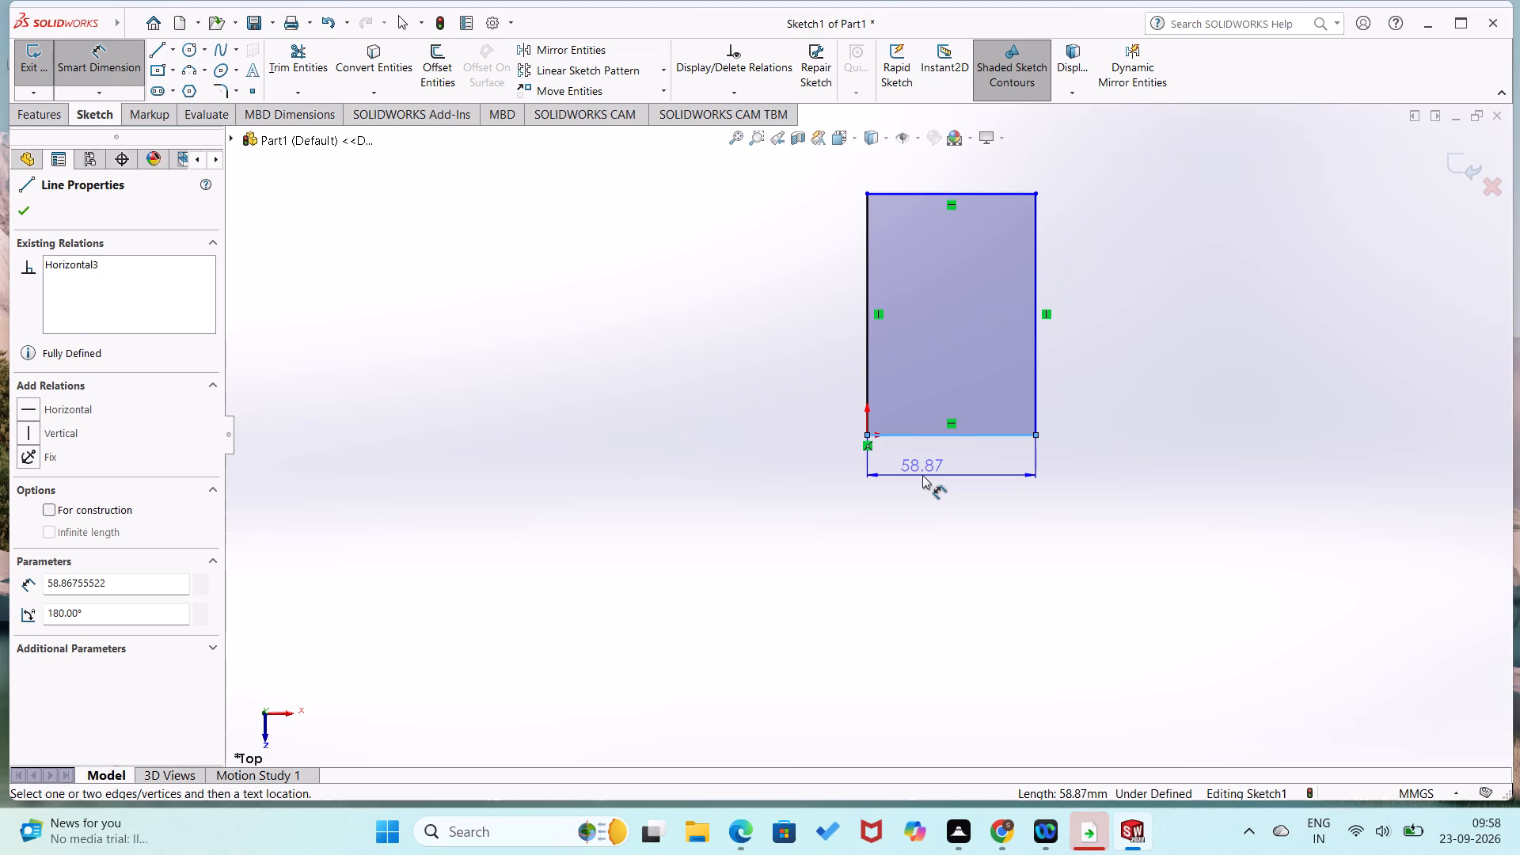
click(922, 475)
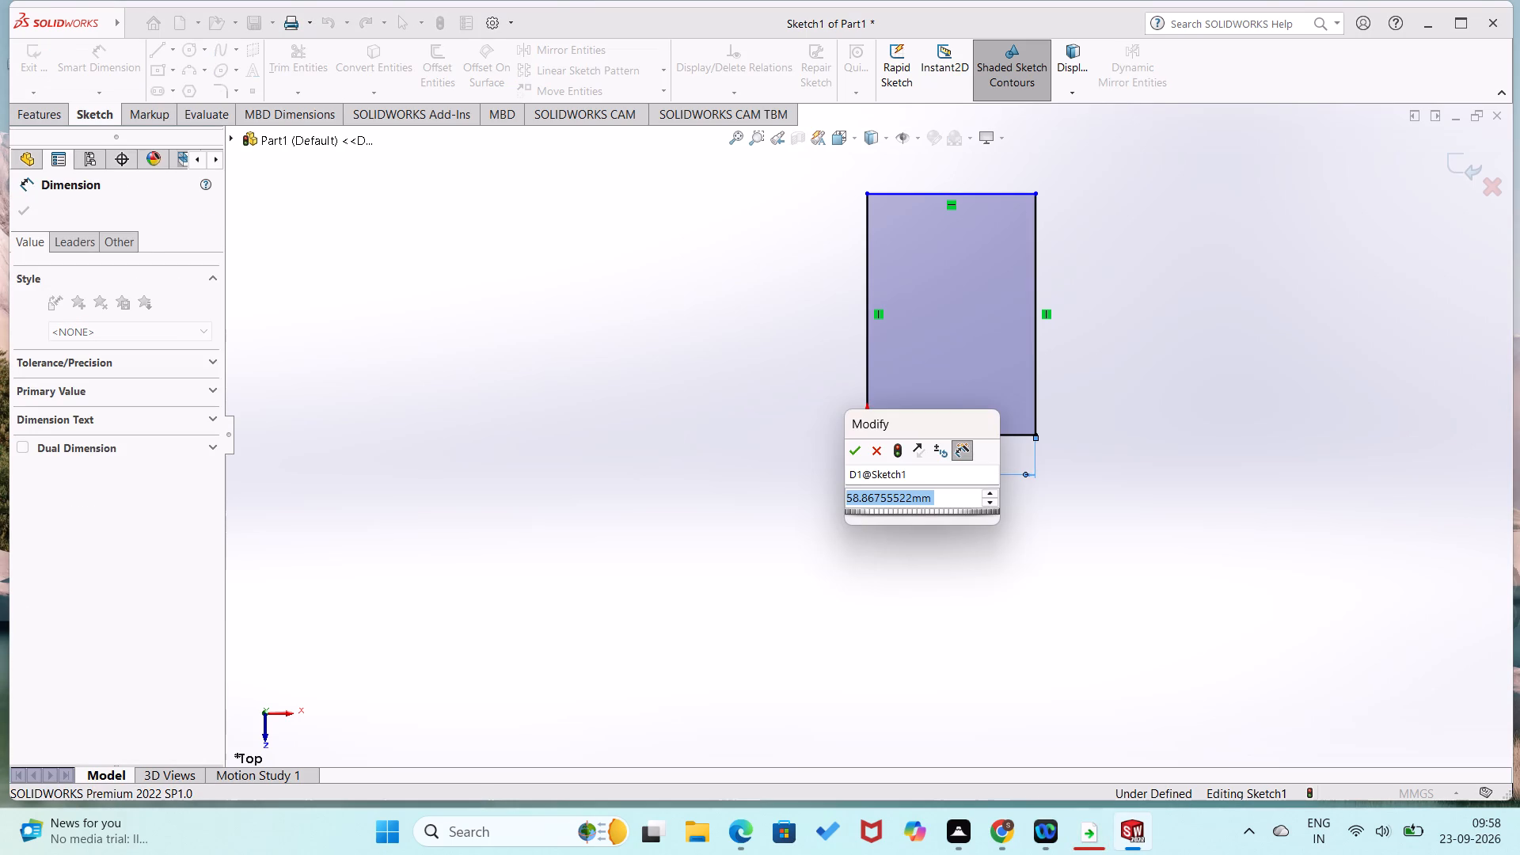
text(55)
text(+15+15)
key(Return)
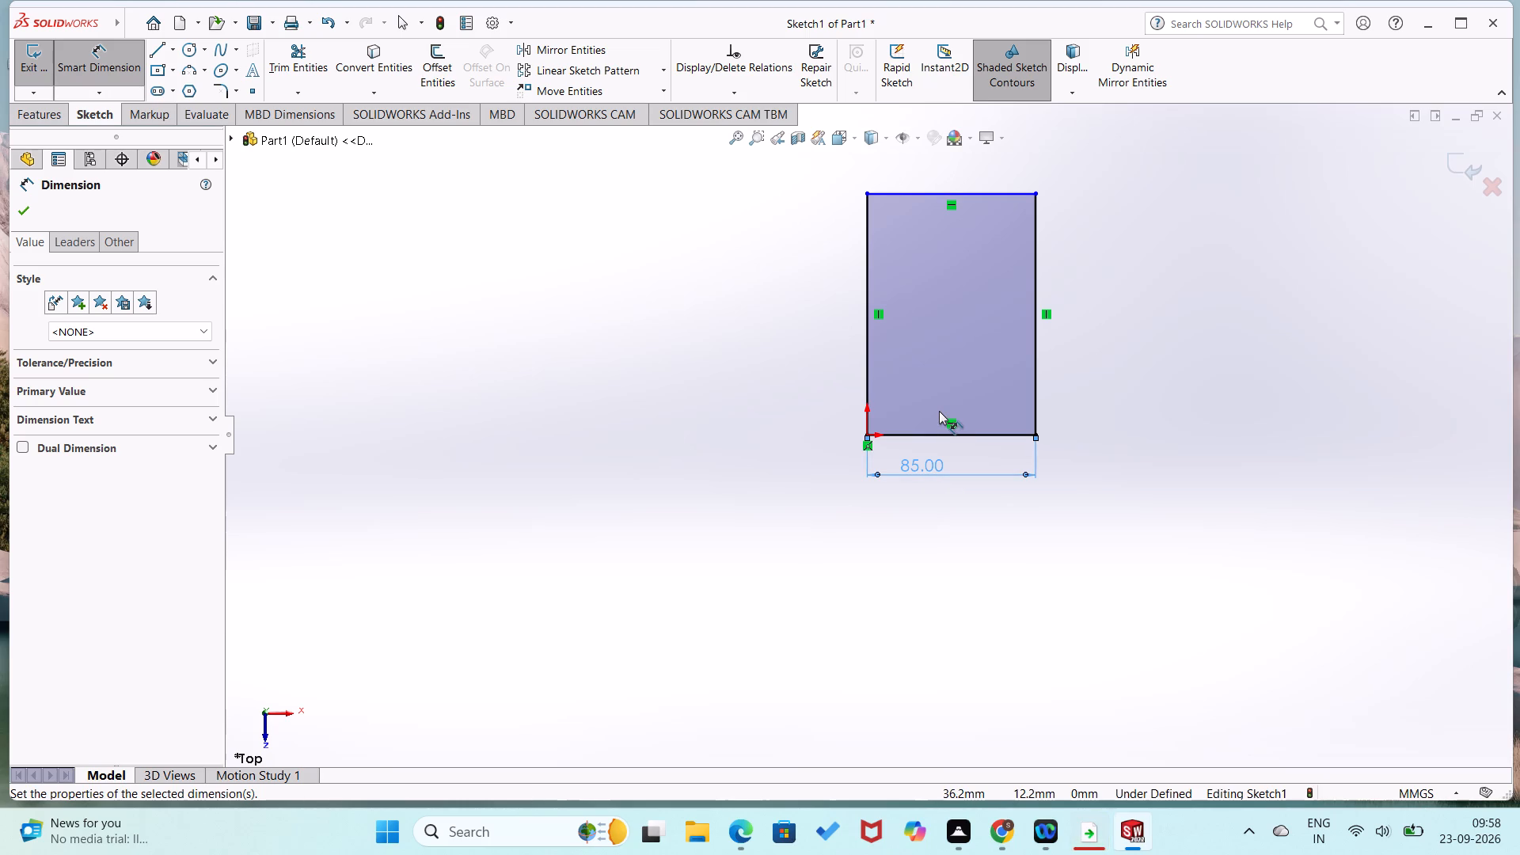
click(863, 328)
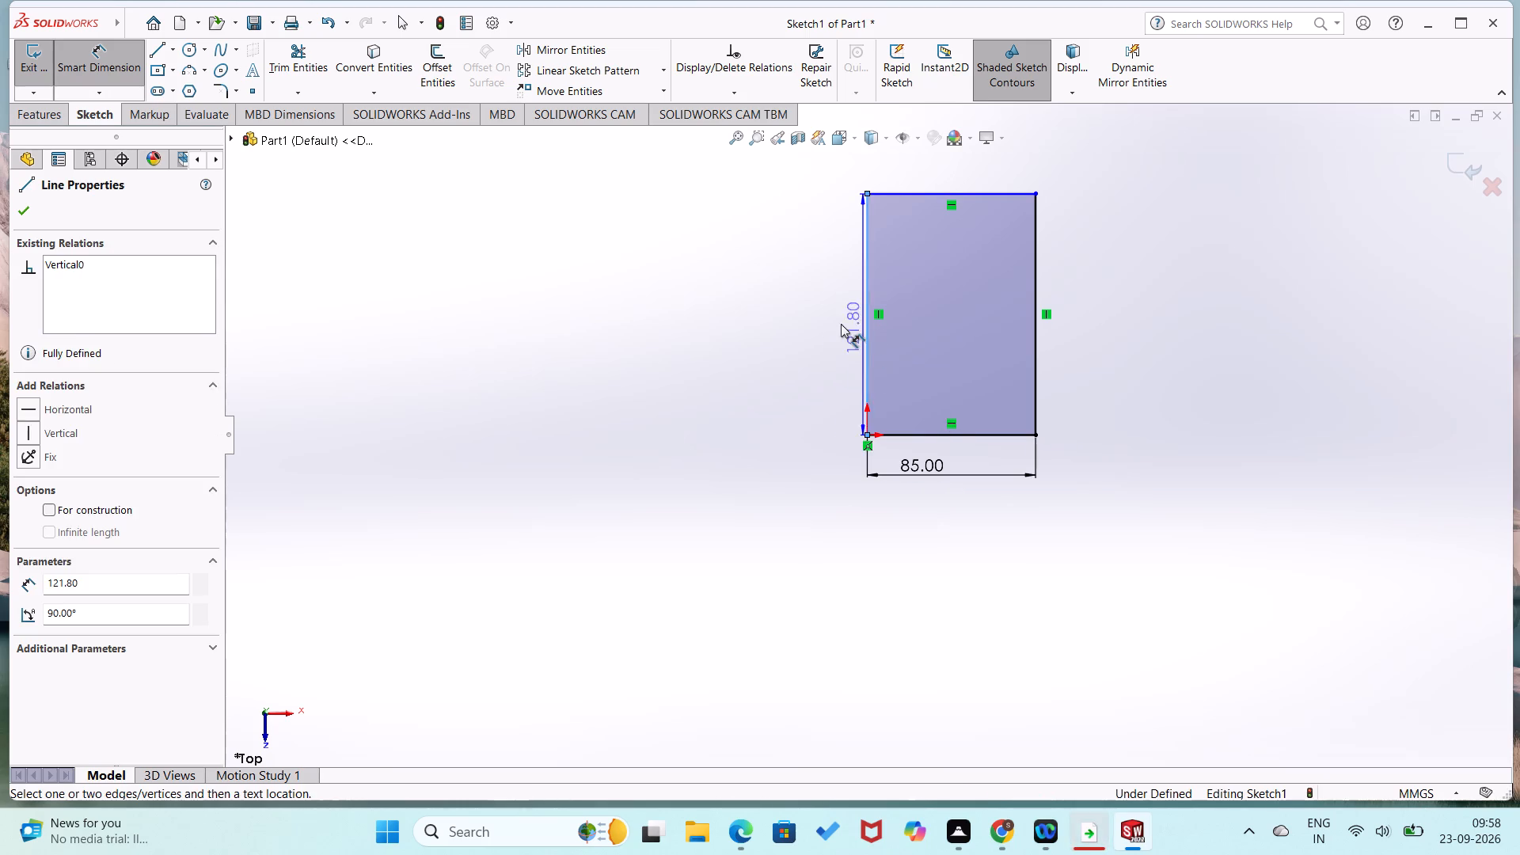
click(833, 324)
text(180)
key(Return)
Extrude the rectangle as a blind boss 25 mm deep from the sketch plane.
scroll(833, 324, up, 1)
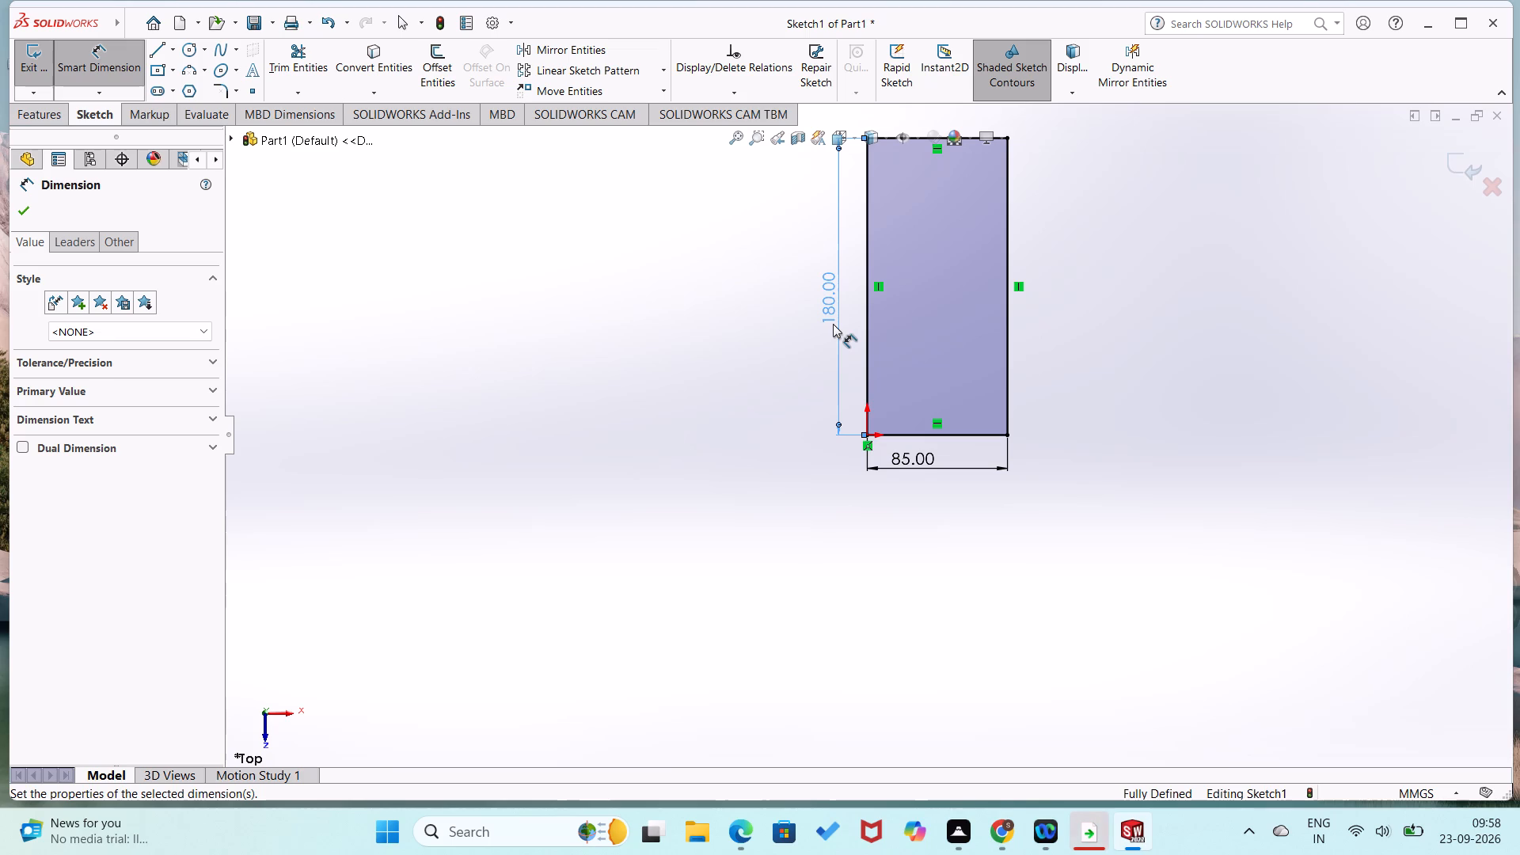
click(38, 109)
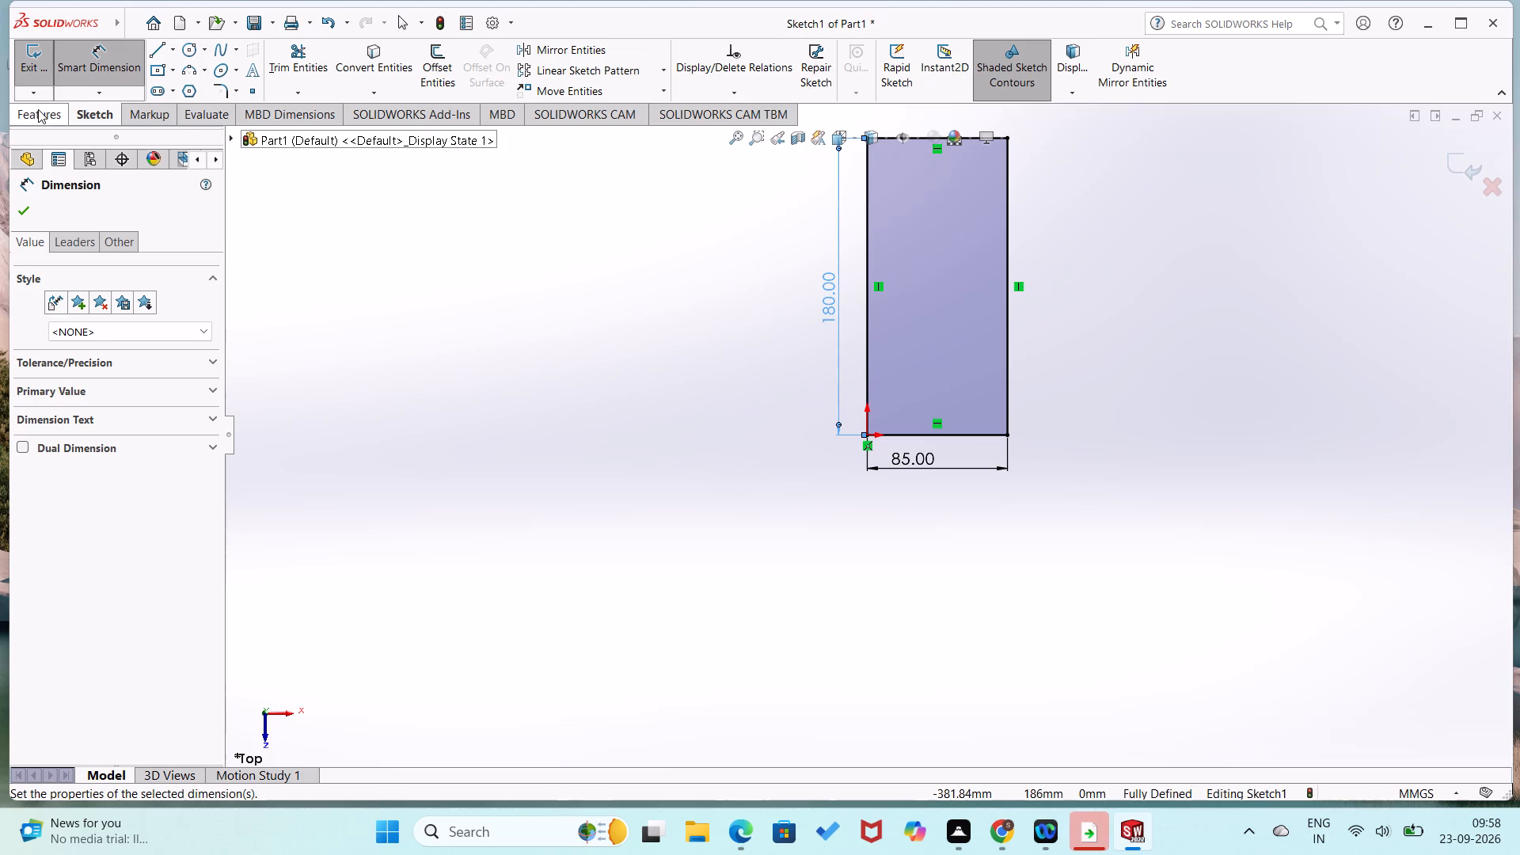
click(32, 52)
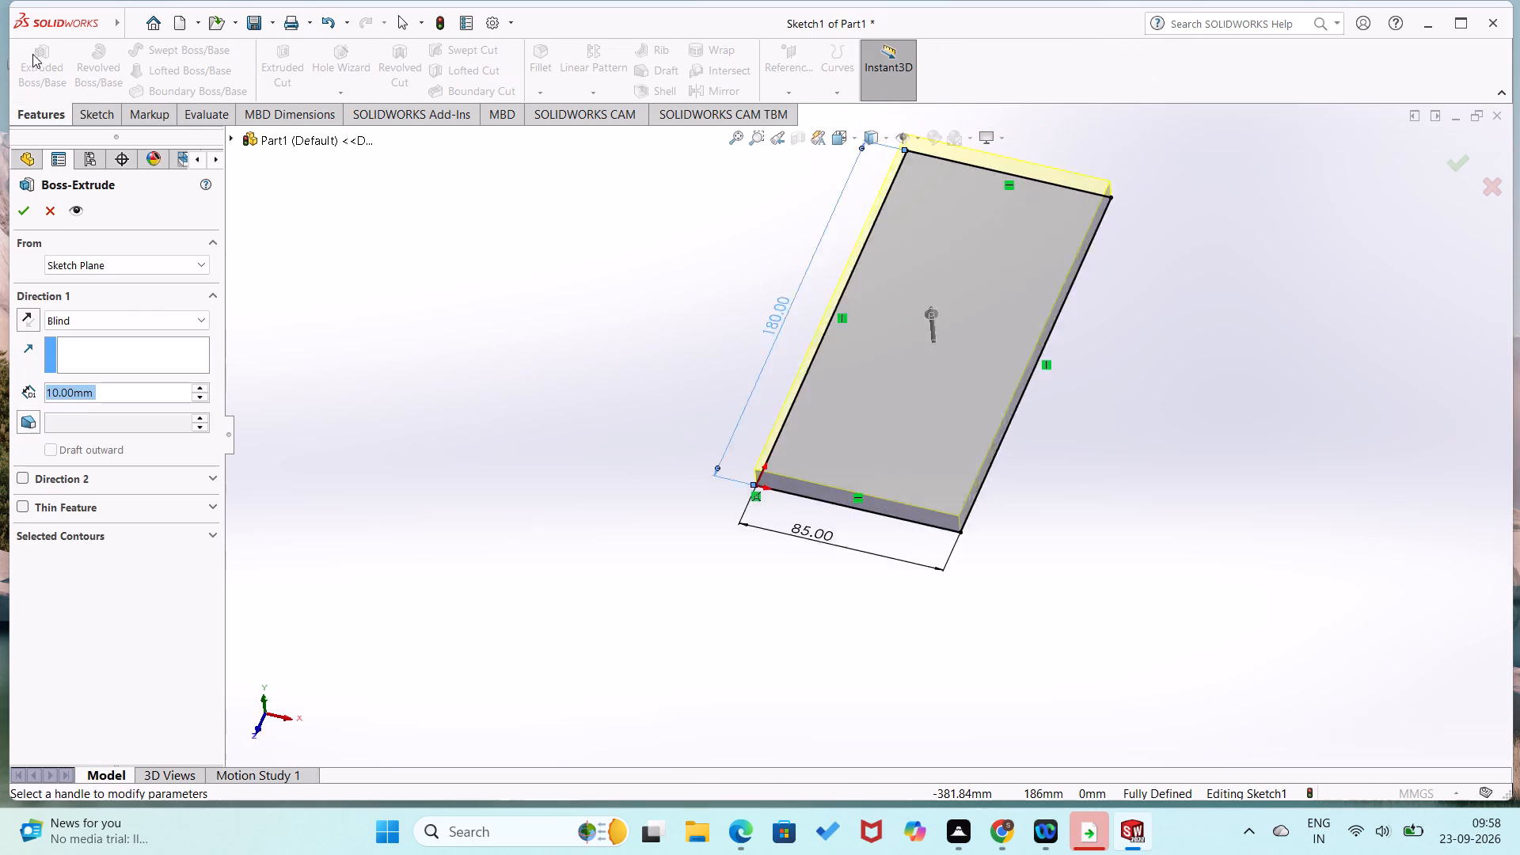
text(25)
key(Return)
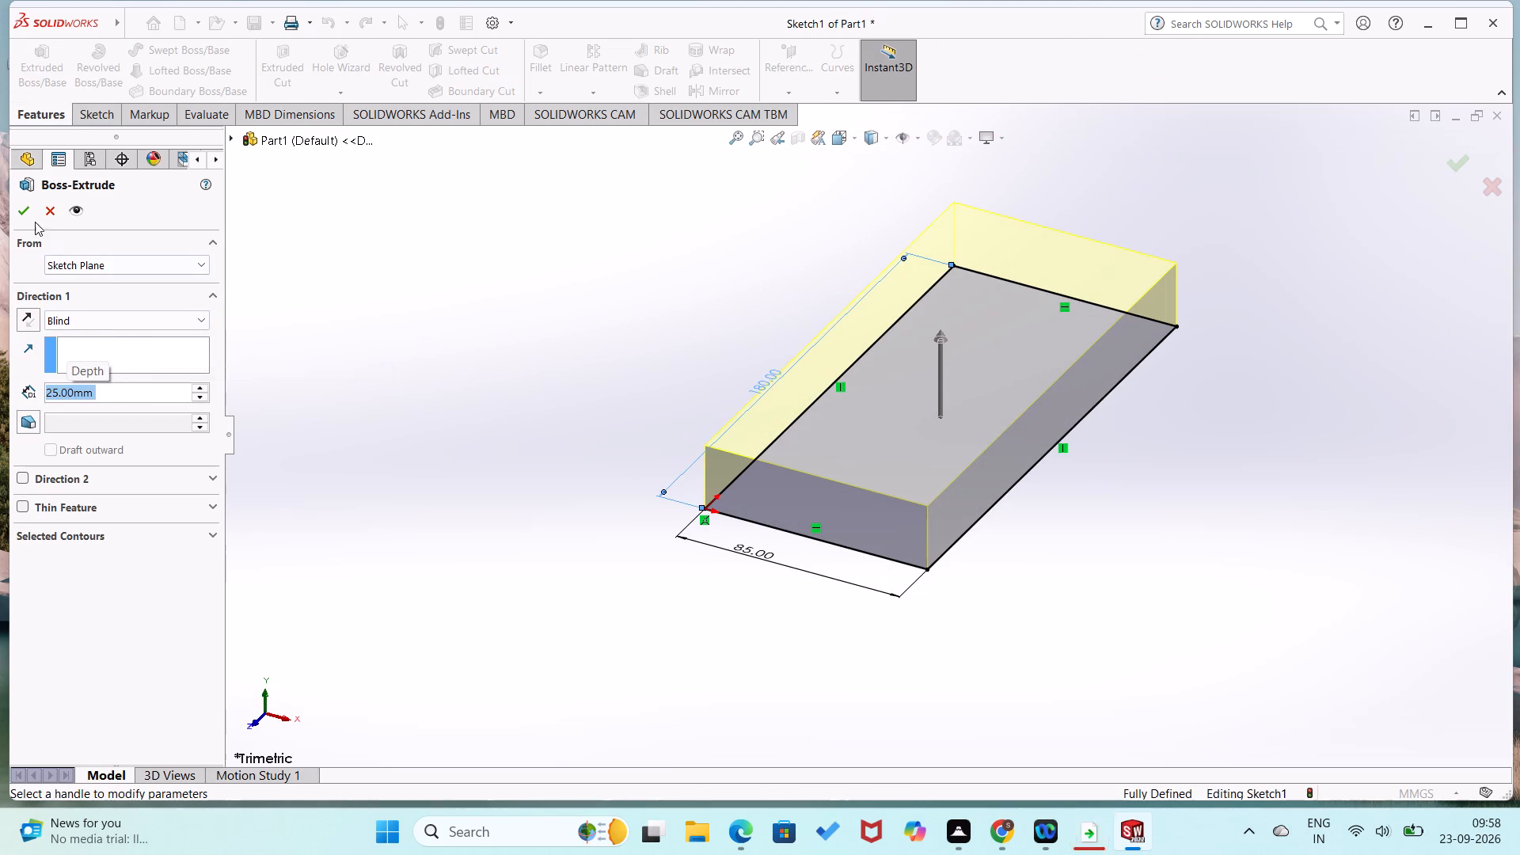
click(26, 211)
Start a sketch on the block's top face and draw a circle about 45 mm in diameter near the end away from the origin.
scroll(445, 445, up, 1)
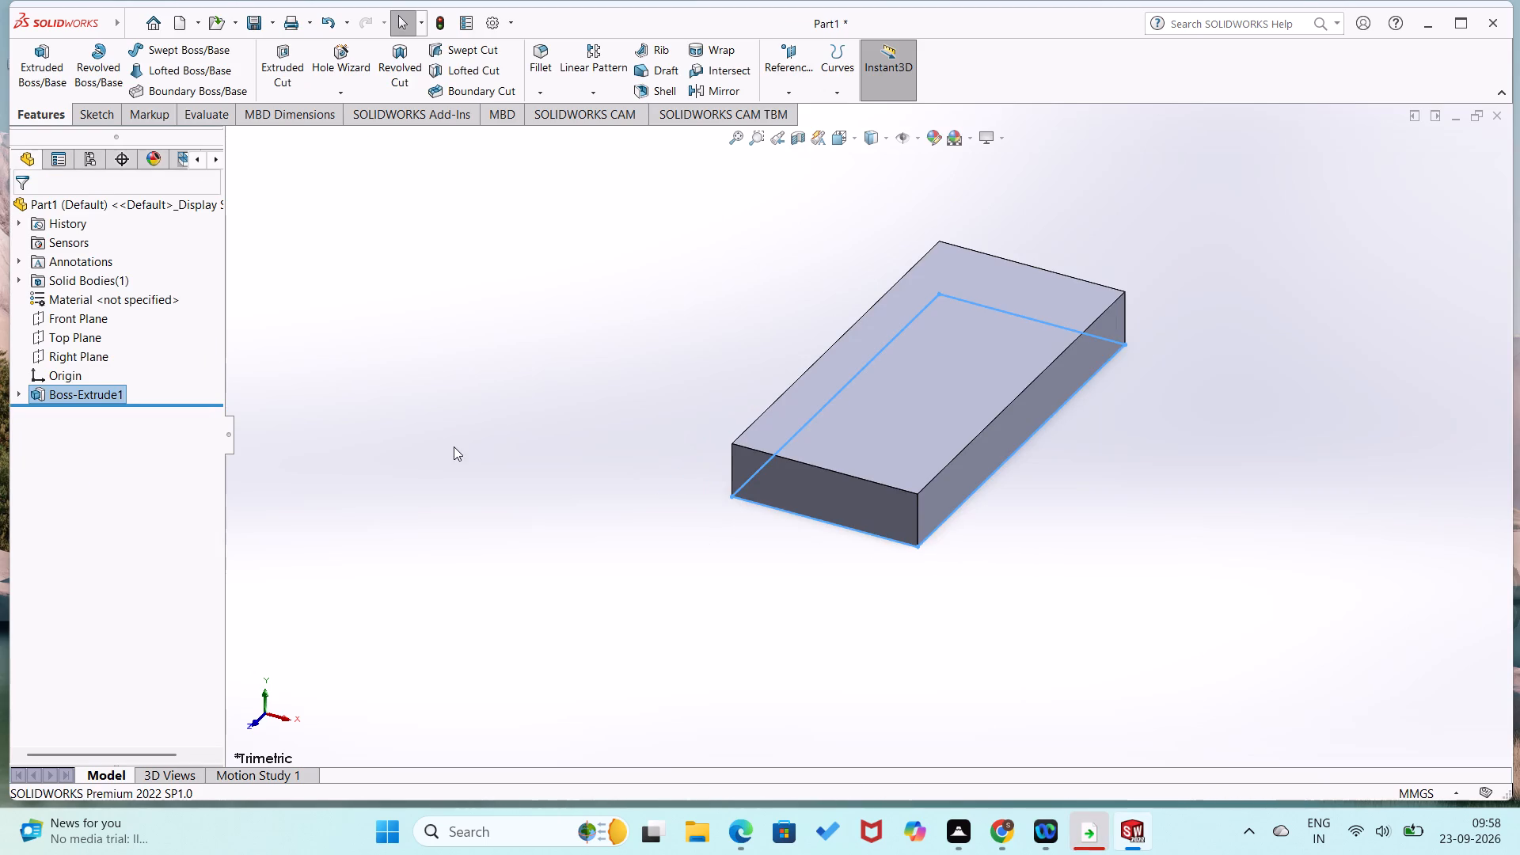
middle_drag(454, 446, 397, 646)
right_click(815, 492)
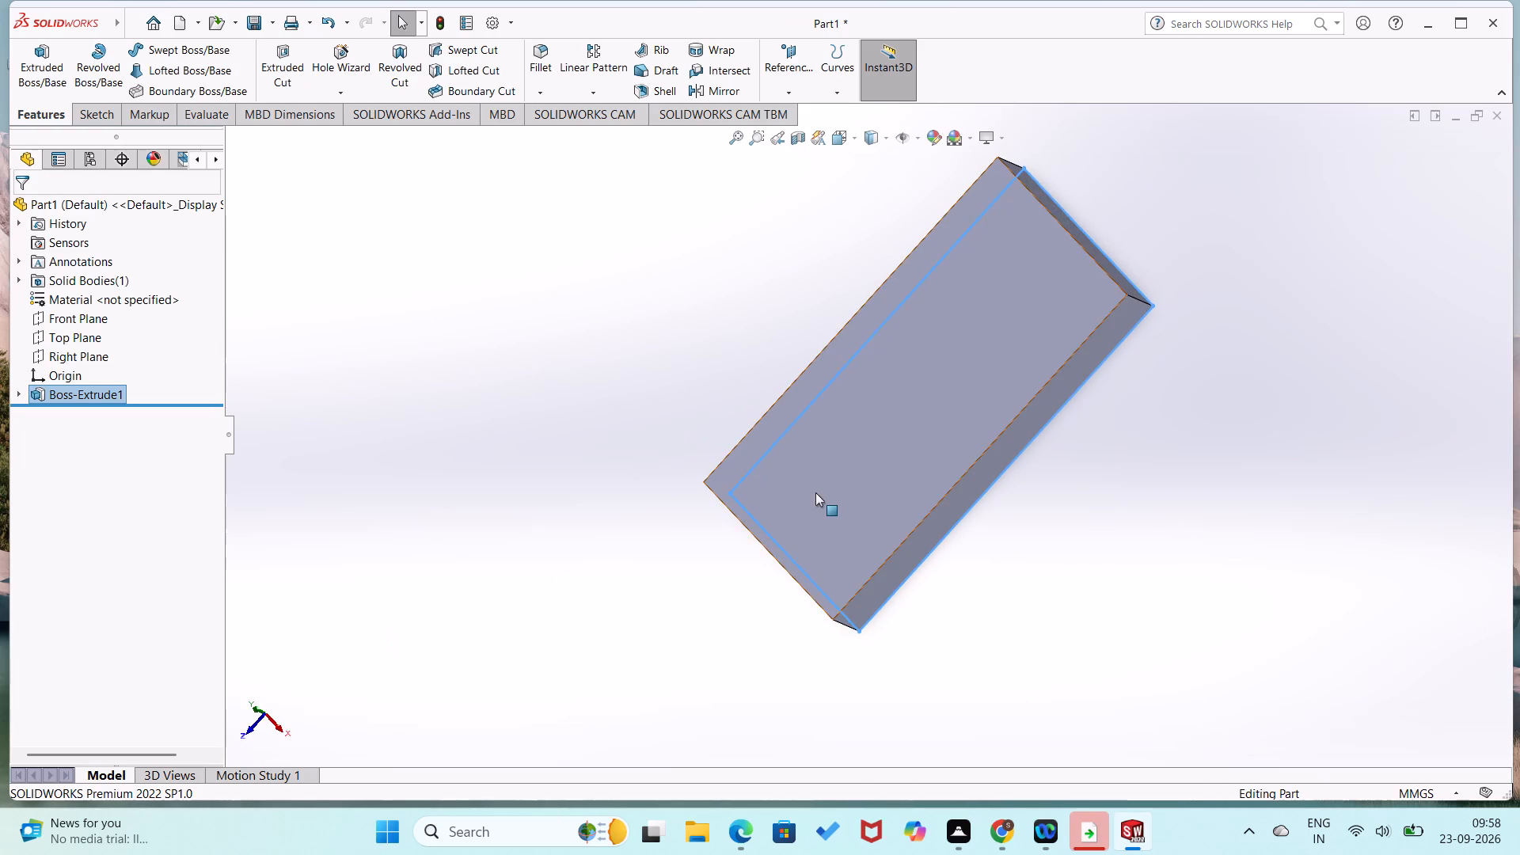
click(858, 463)
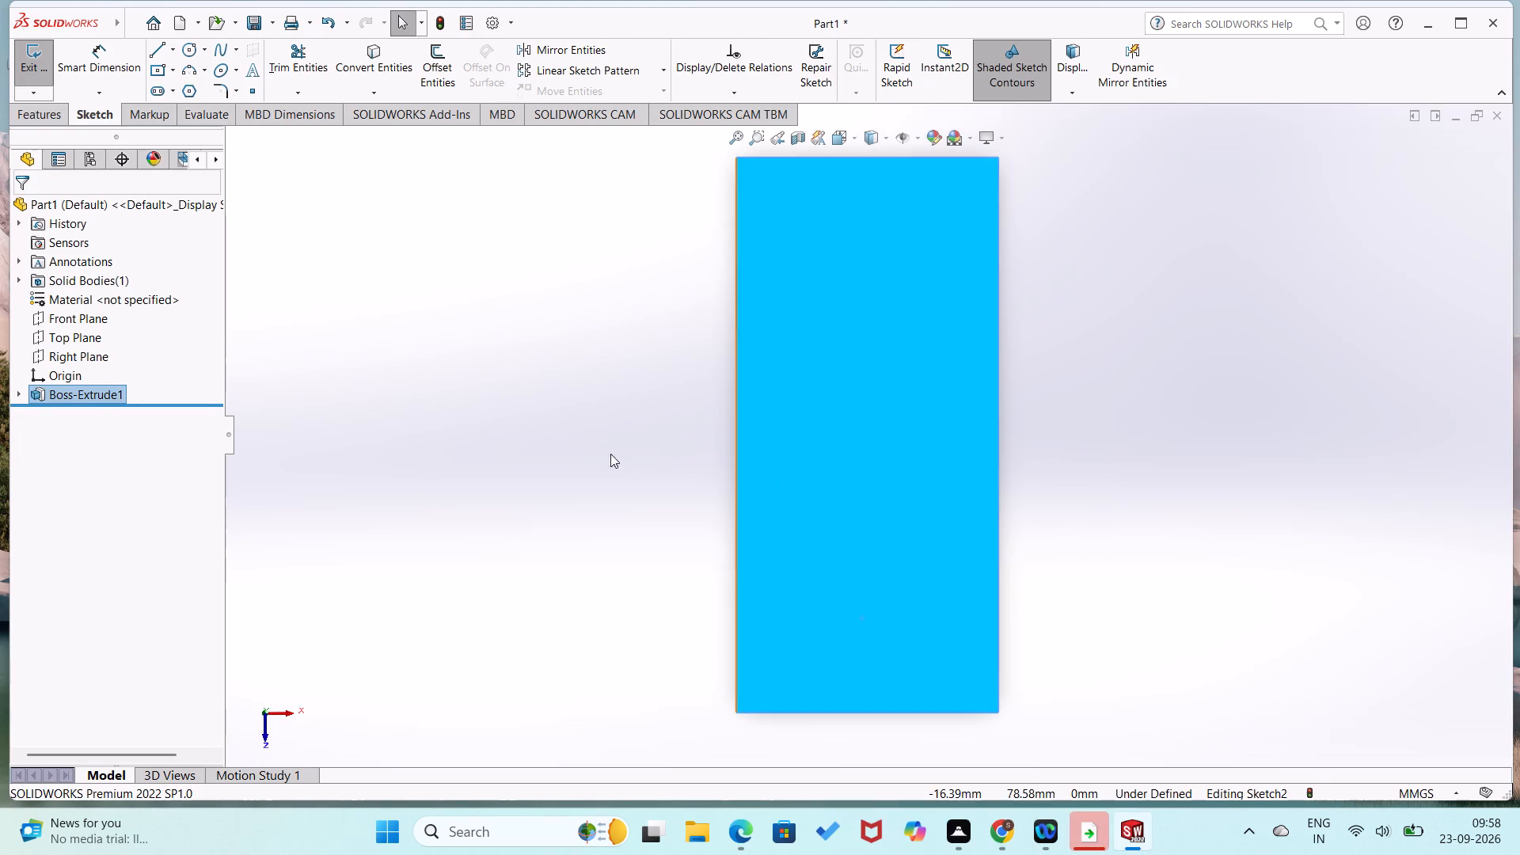
click(507, 427)
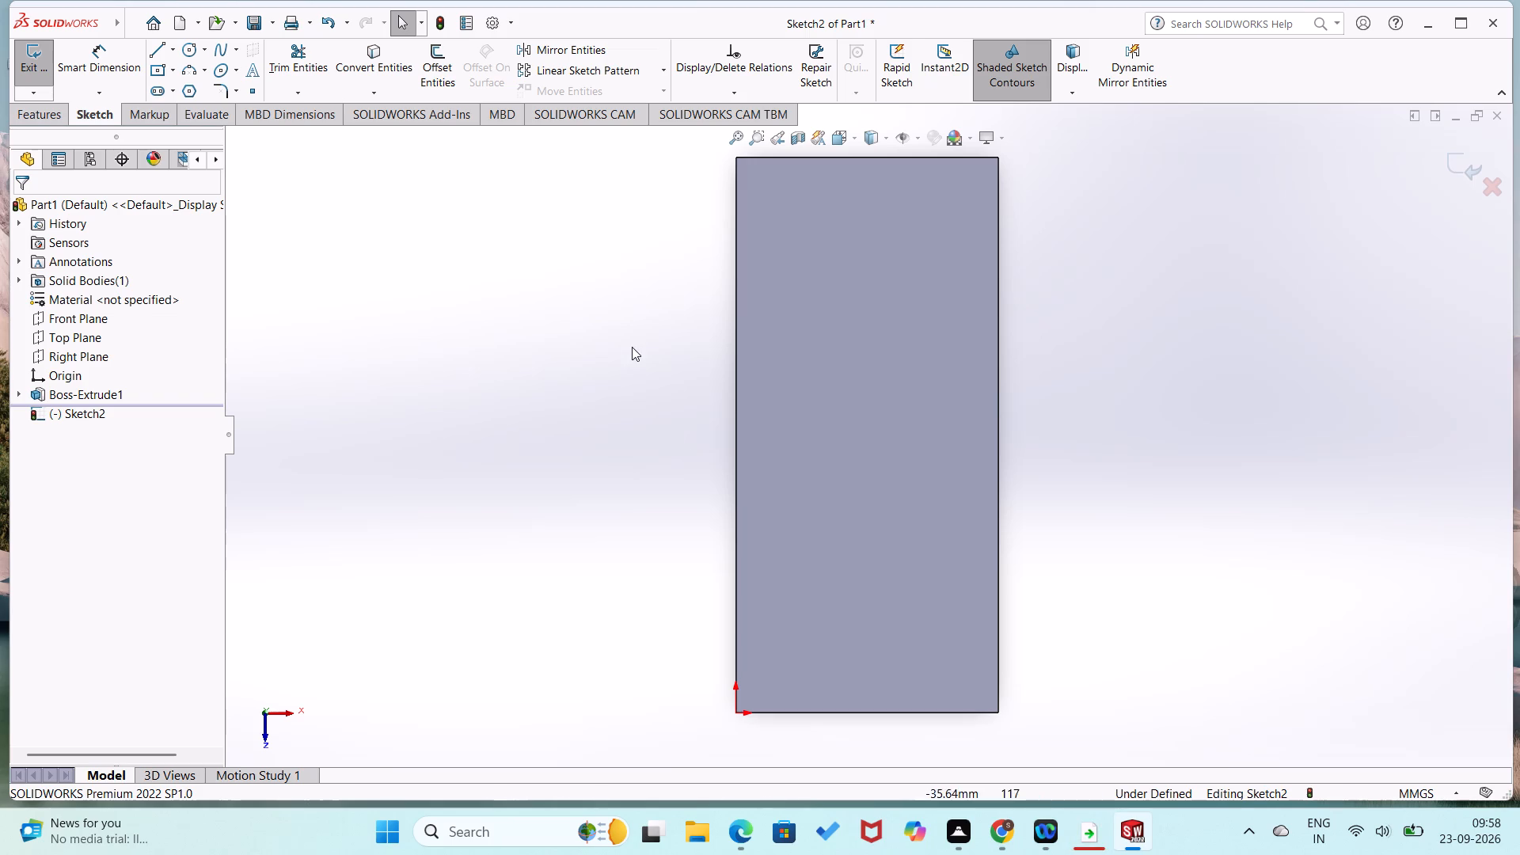
right_drag(634, 342, 391, 500)
right_drag(478, 431, 690, 433)
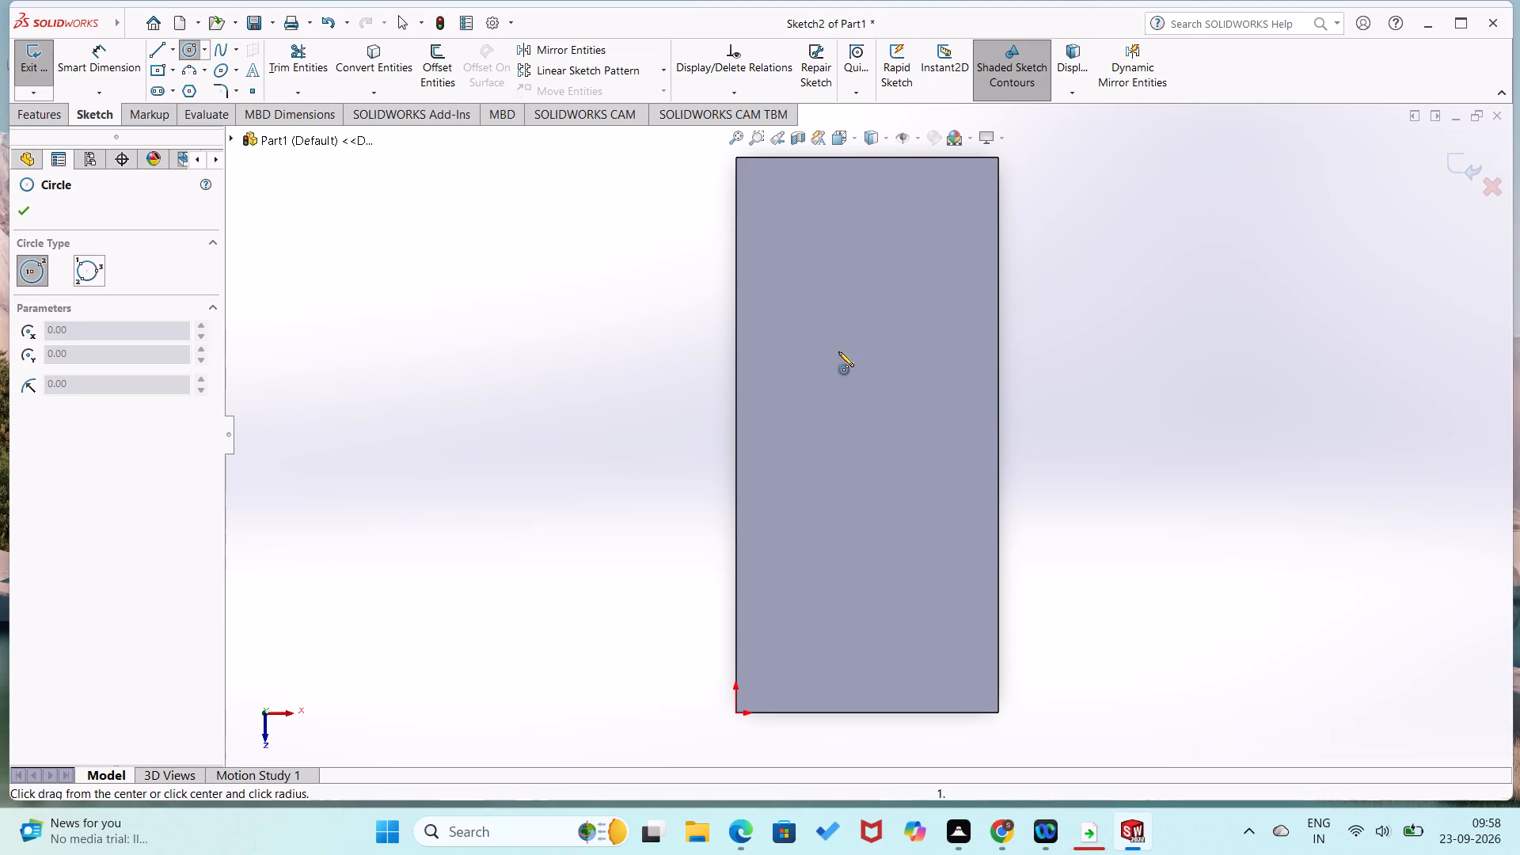
click(874, 269)
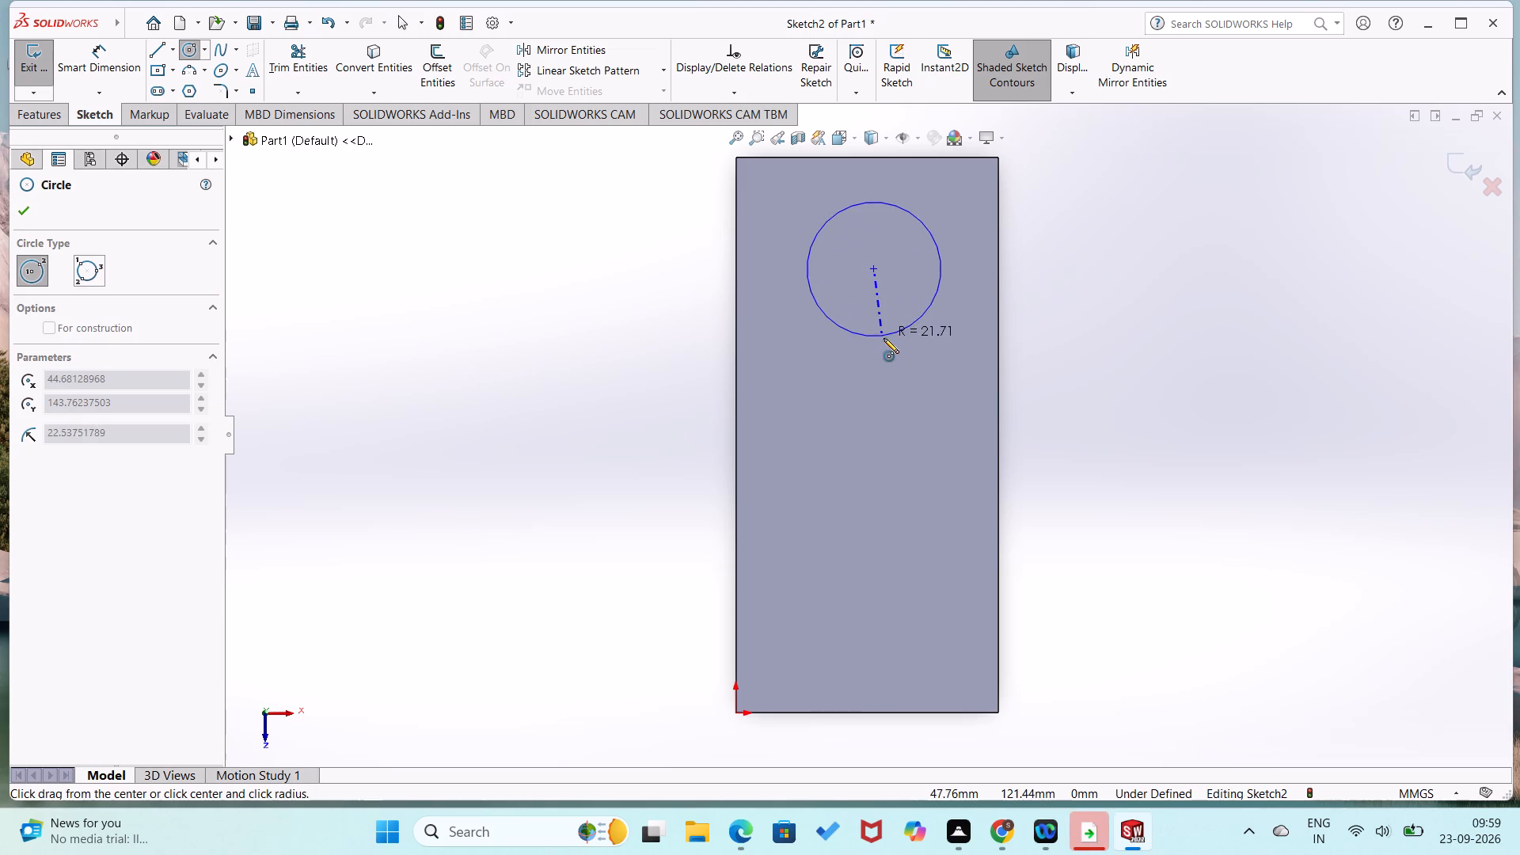
click(883, 338)
Dimension the circle's diameter as 50 mm.
right_drag(908, 310, 964, 142)
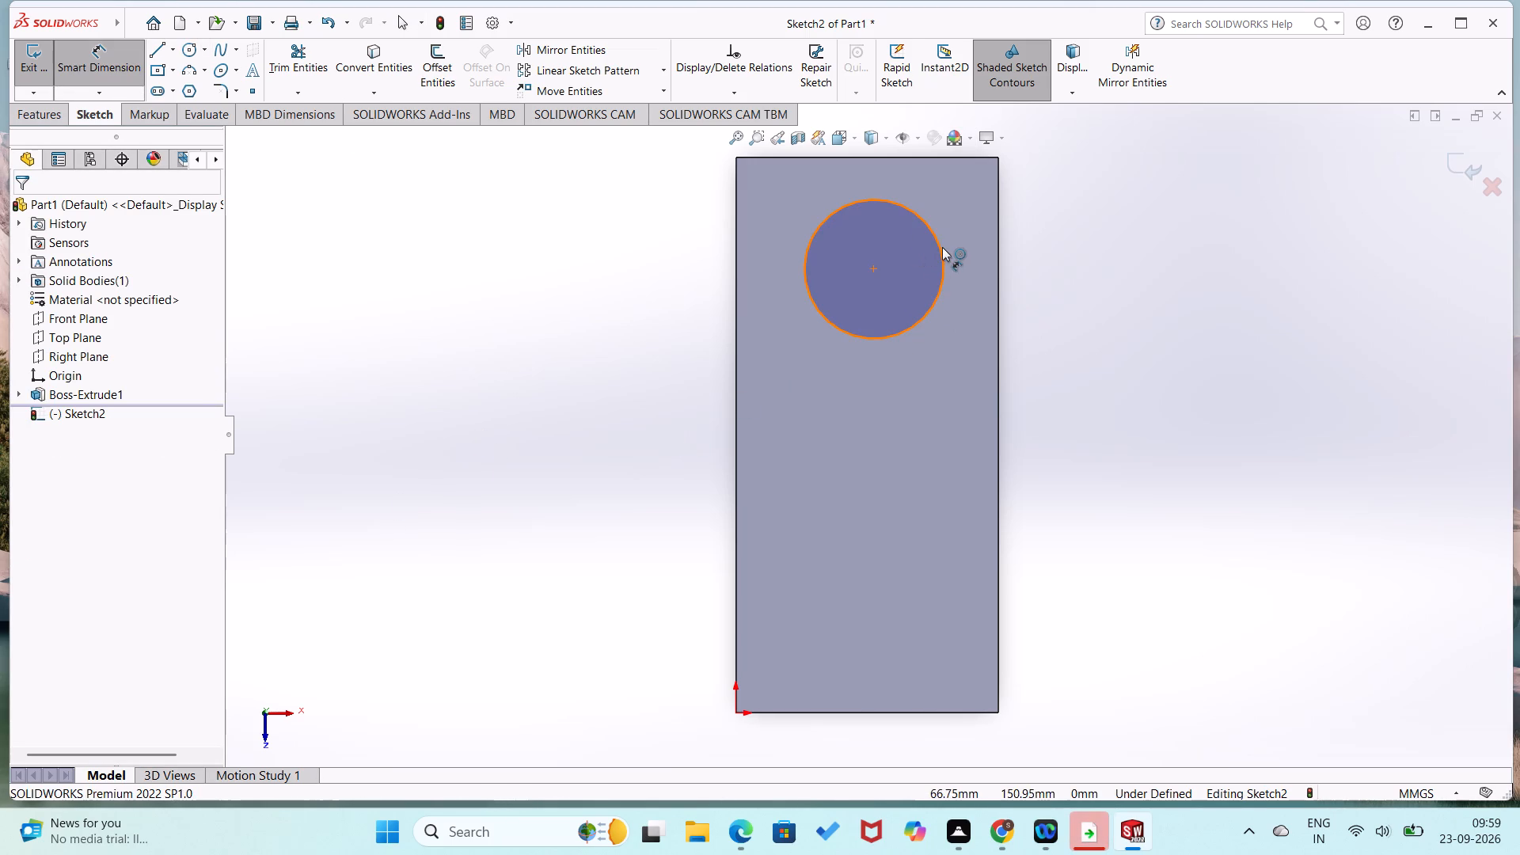
click(943, 246)
click(971, 260)
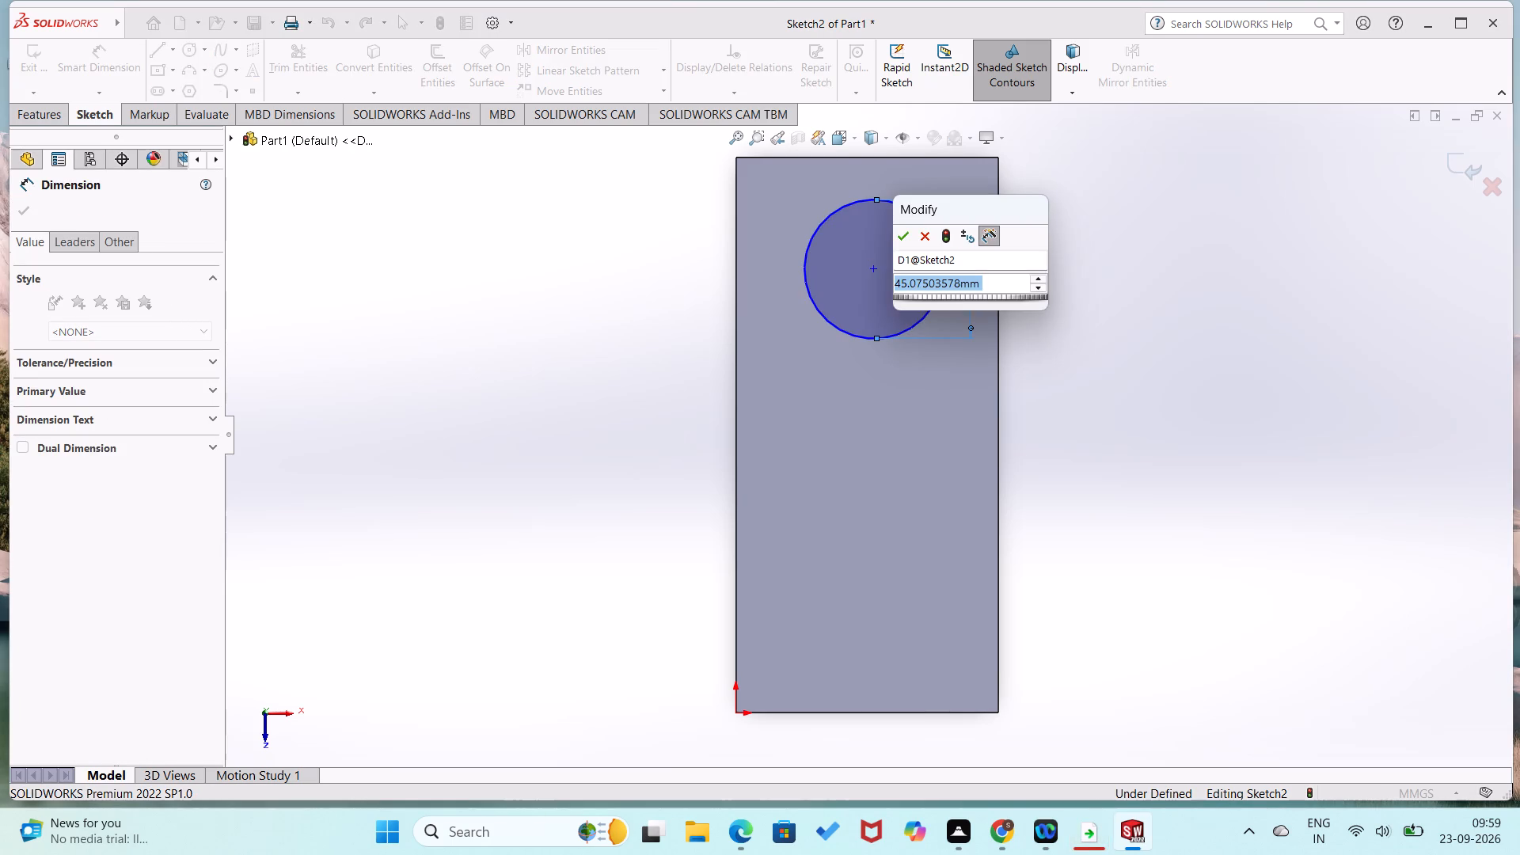
text(50)
key(Return)
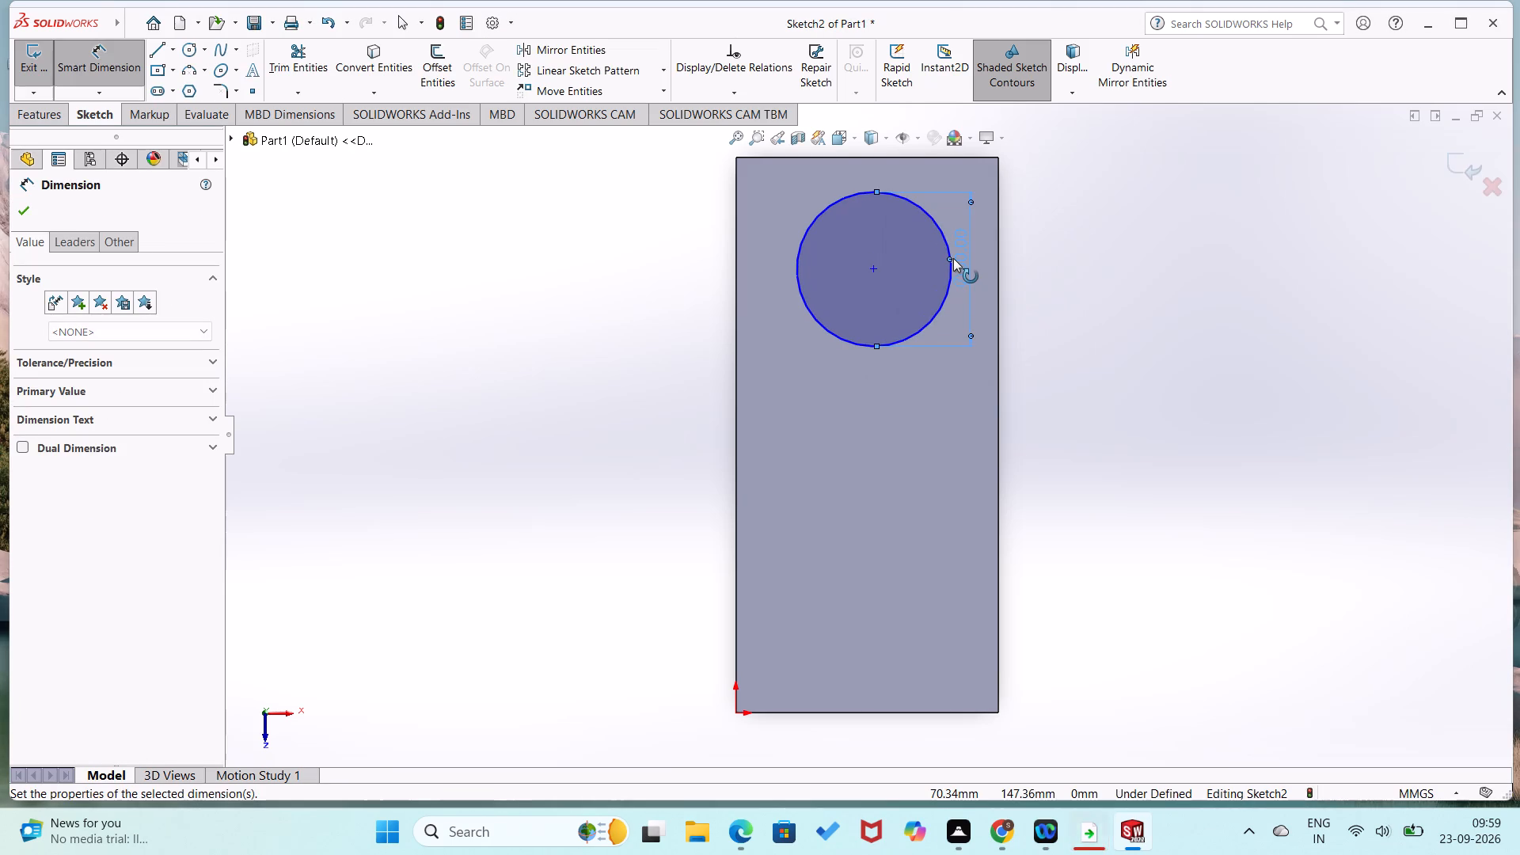
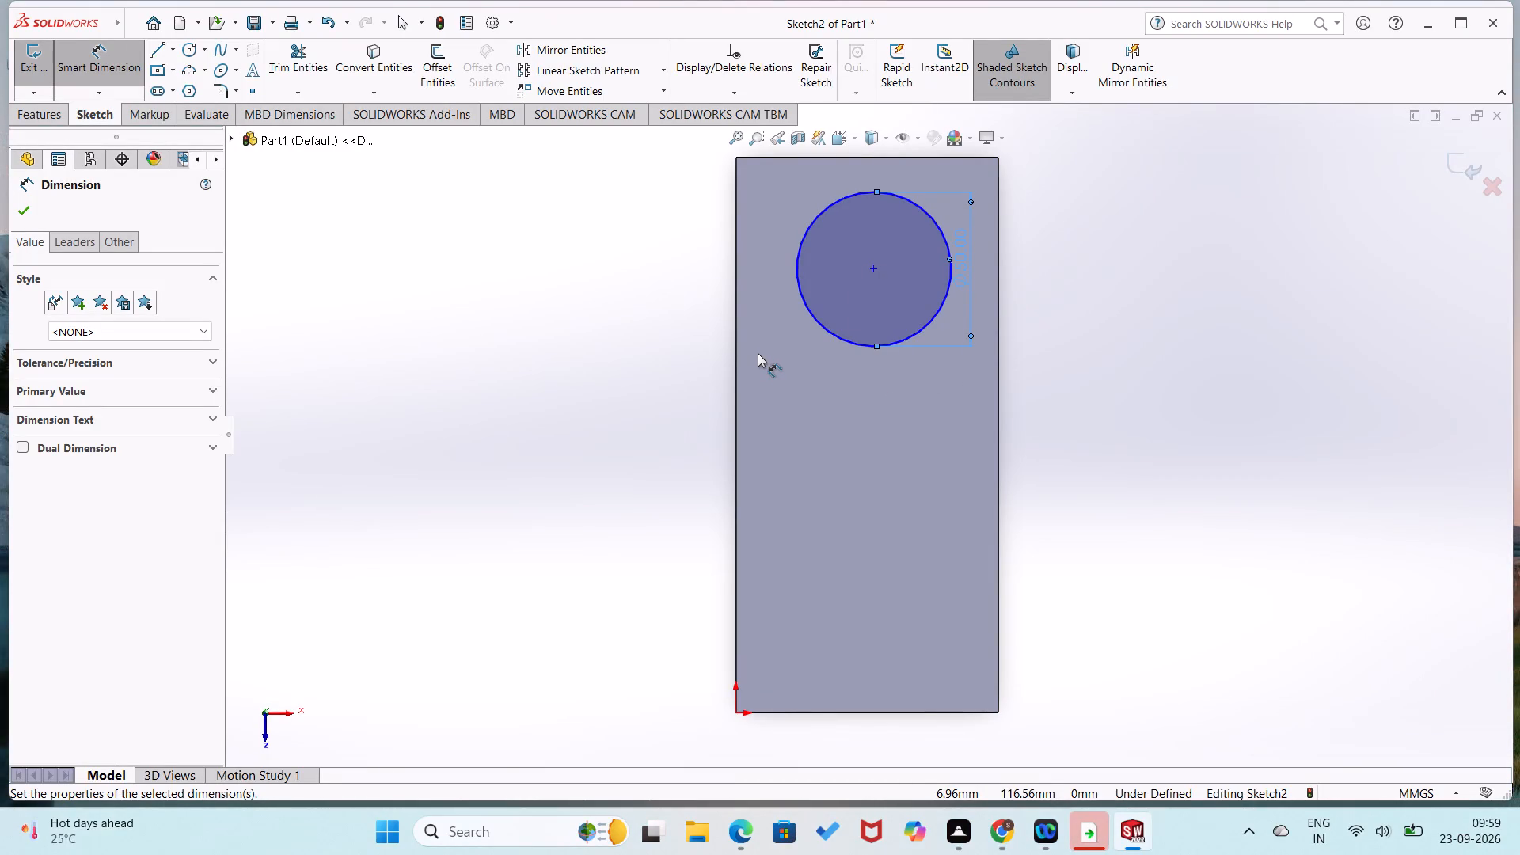
Dimension the circle's centre 42.5 mm from the block's long edge through the origin.
click(875, 268)
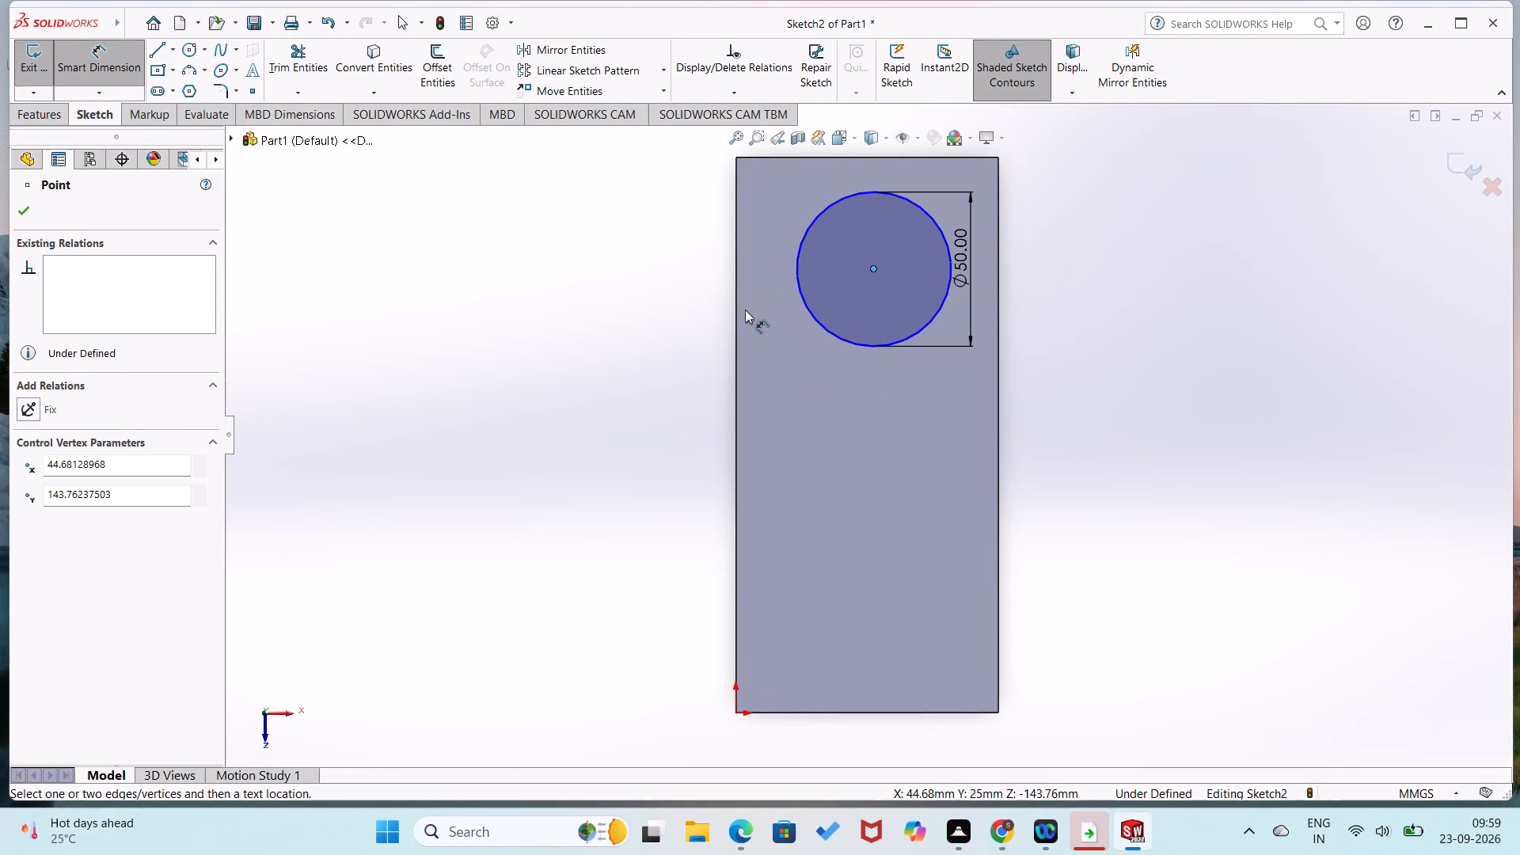
click(738, 314)
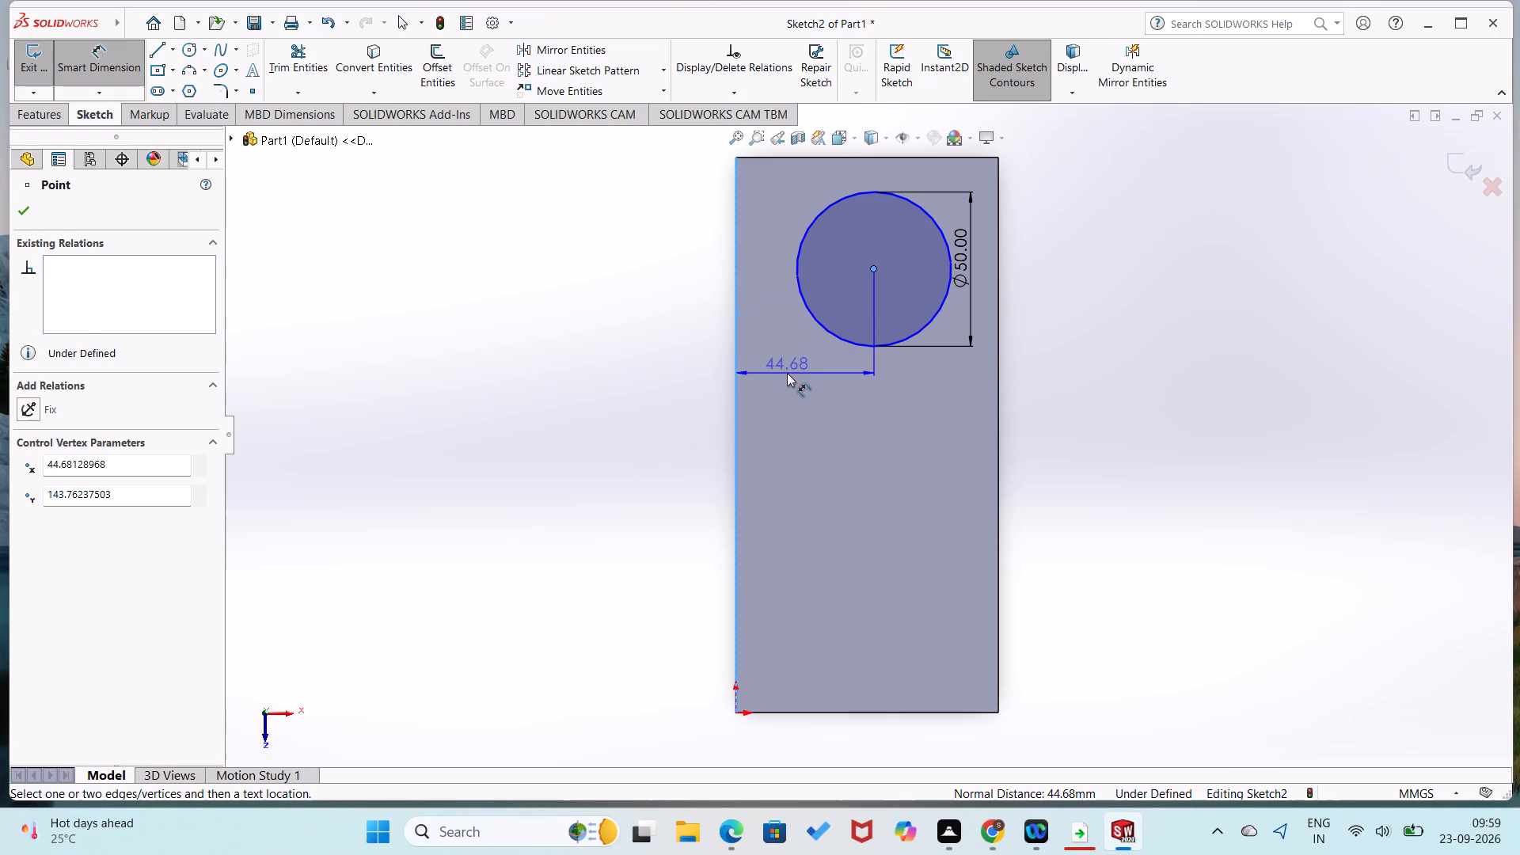
click(787, 373)
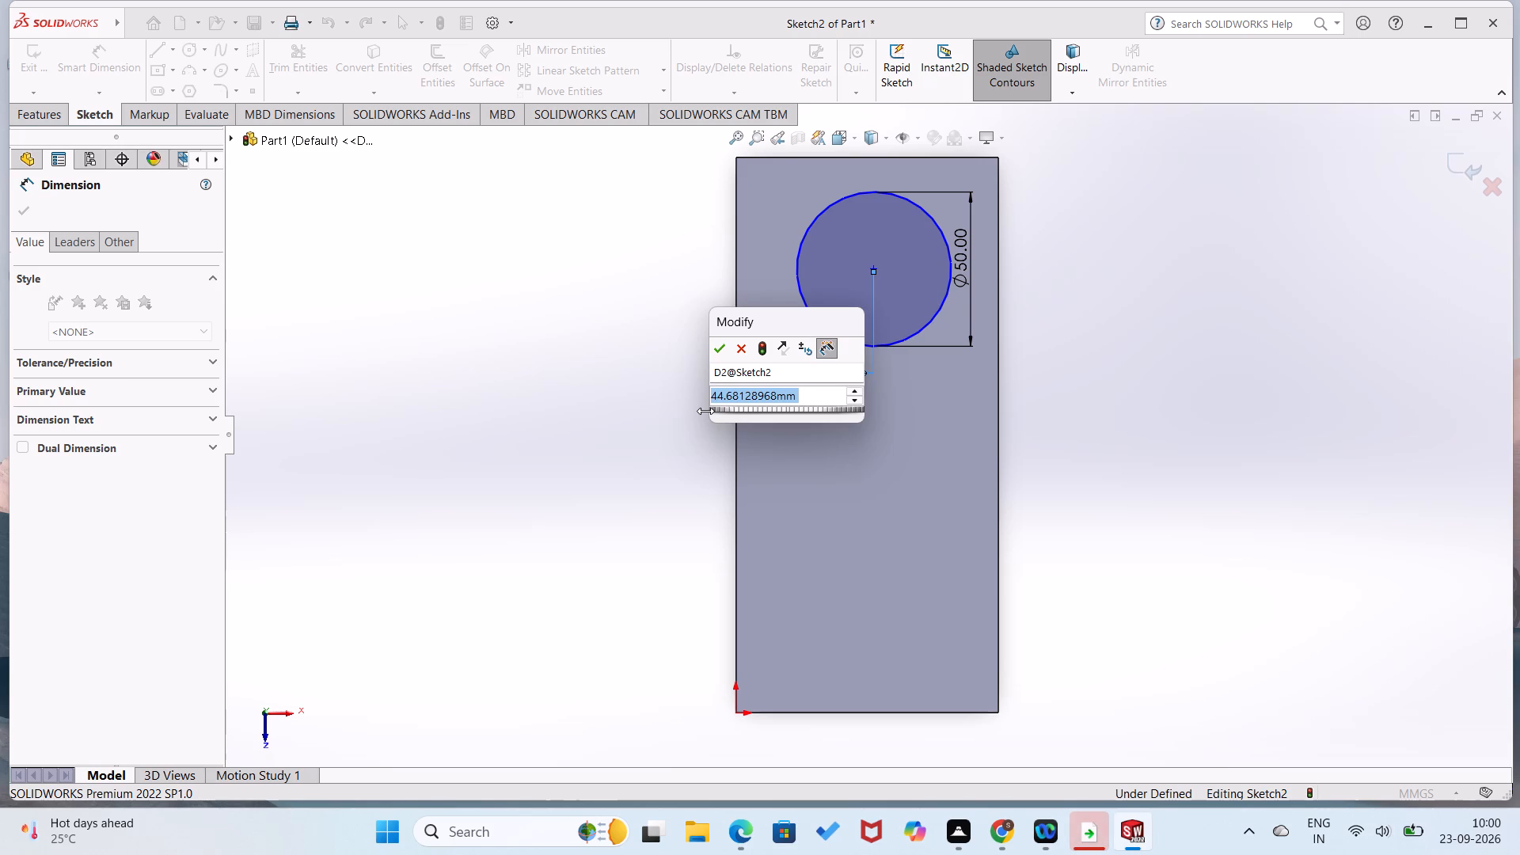
text(42.5)
key(Return)
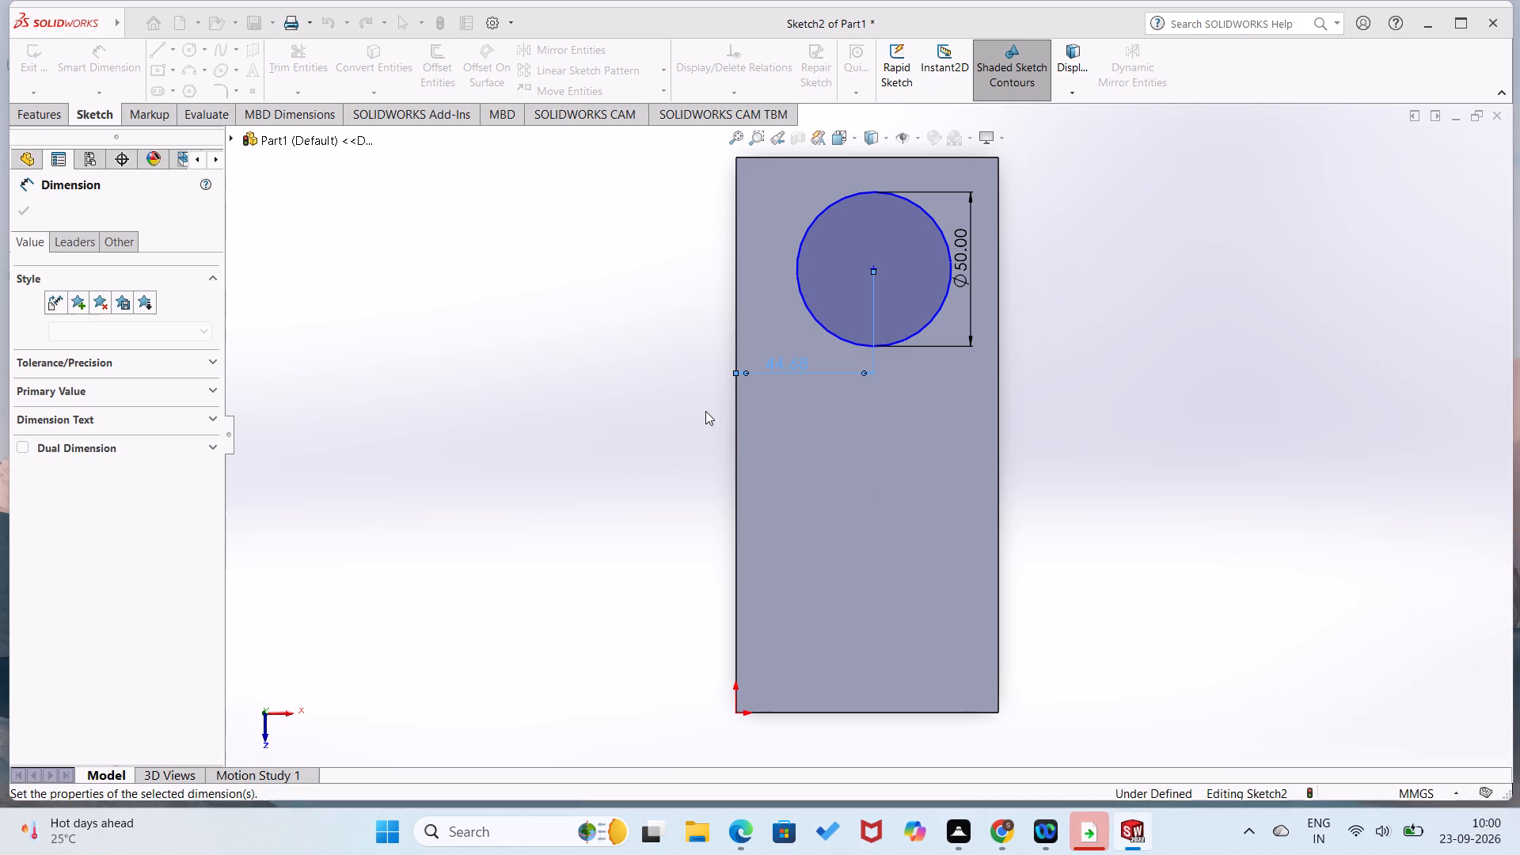
click(705, 411)
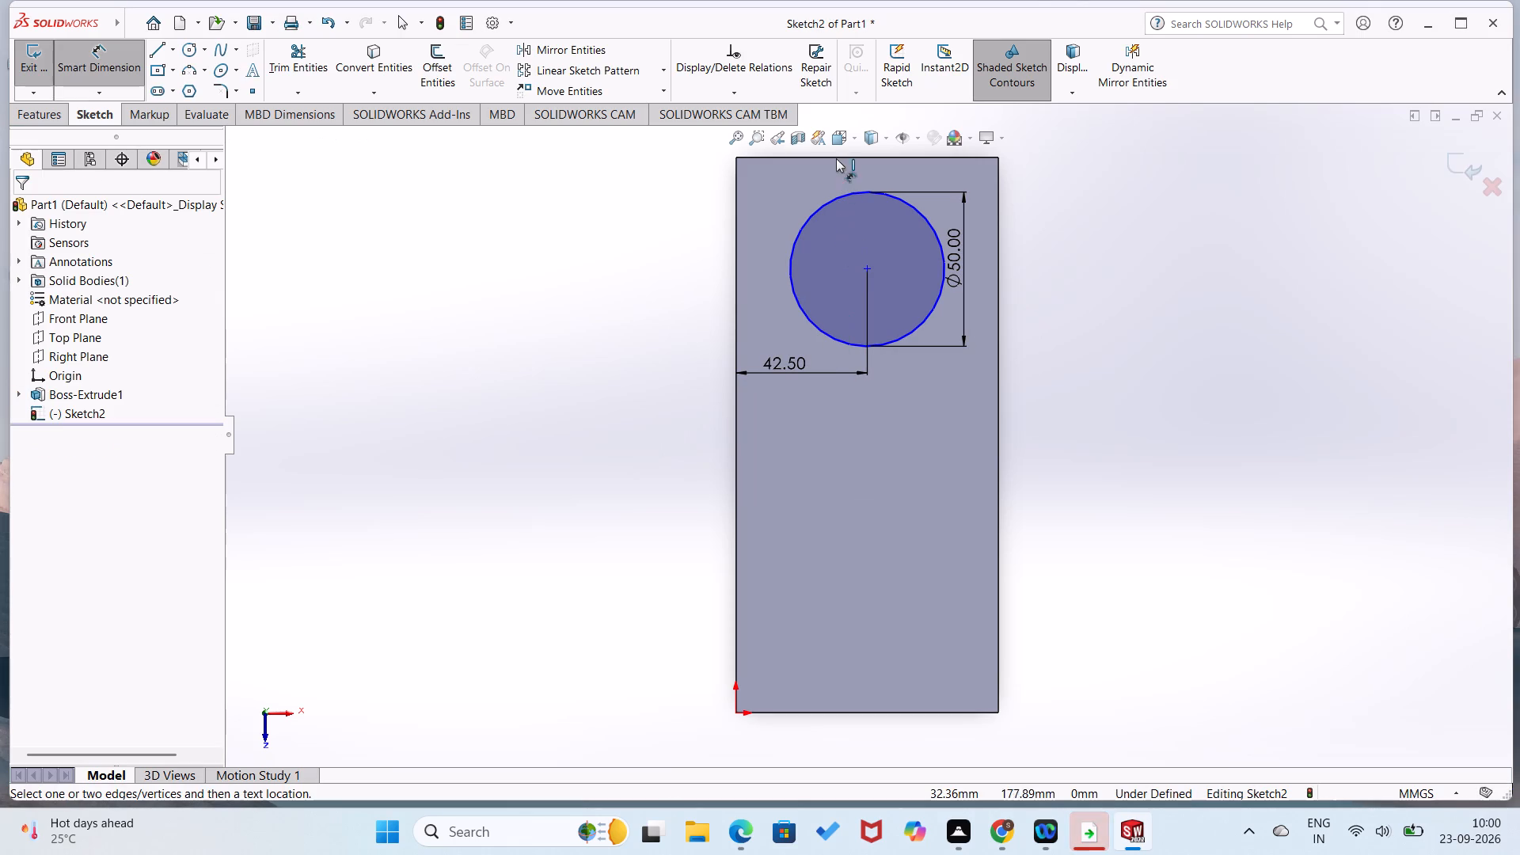
Dimension the circle's centre 45 mm from the block's short edge farthest from the origin.
click(836, 153)
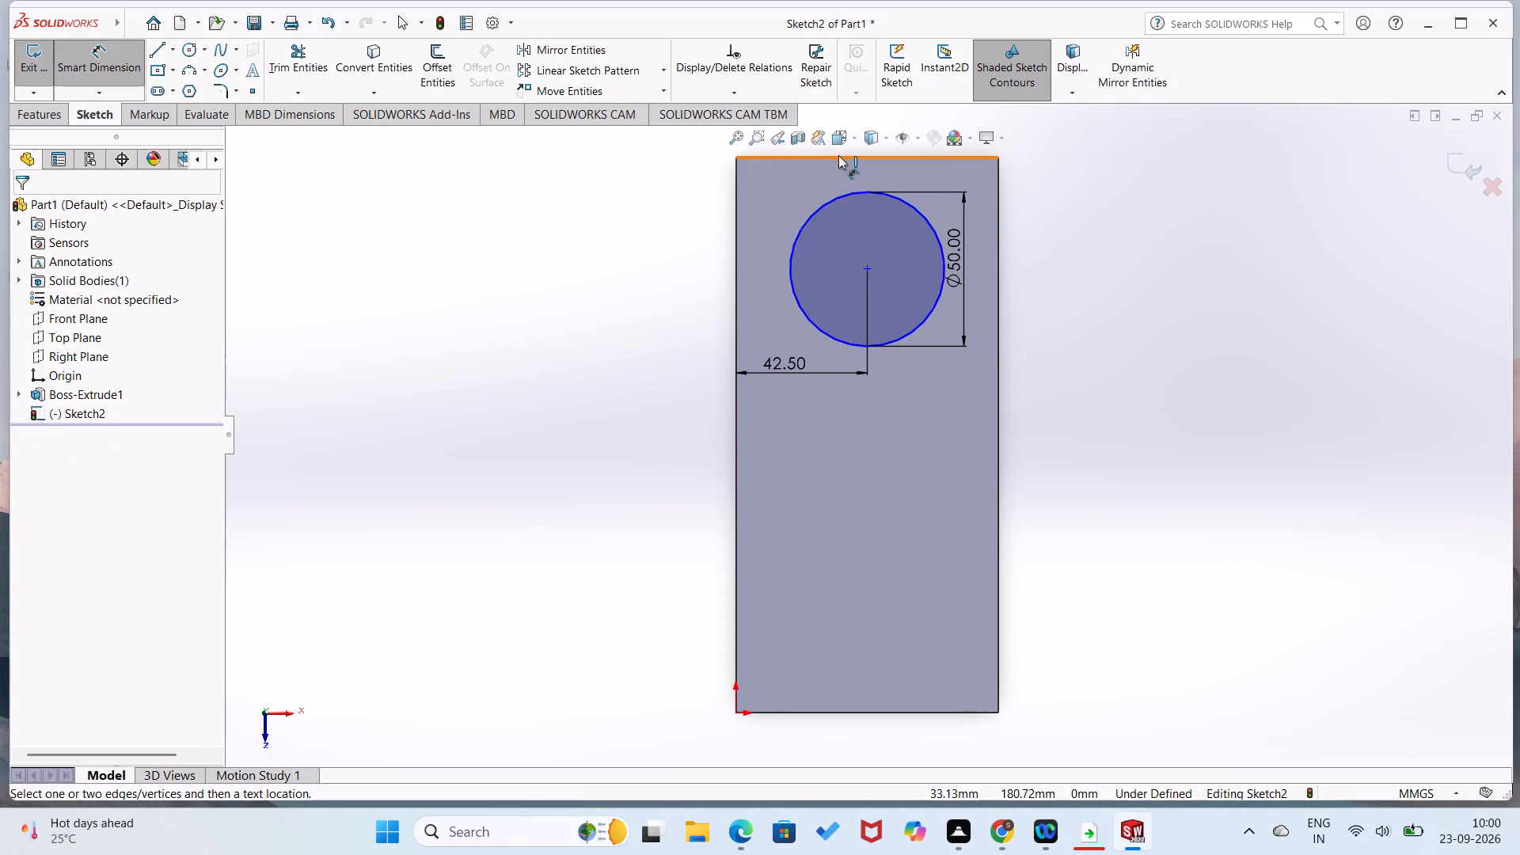
click(838, 155)
click(865, 268)
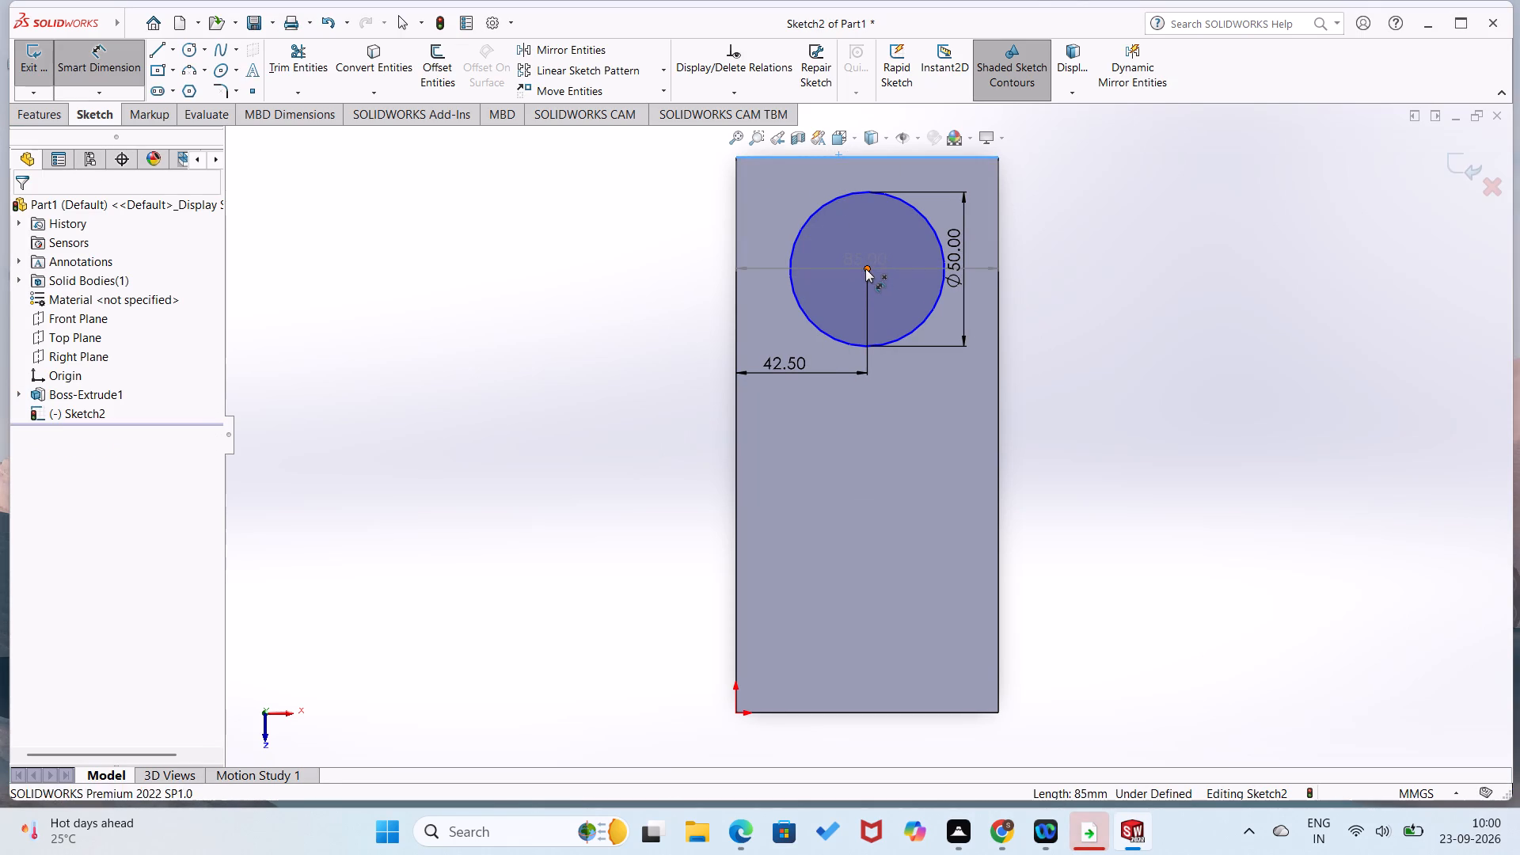
click(781, 269)
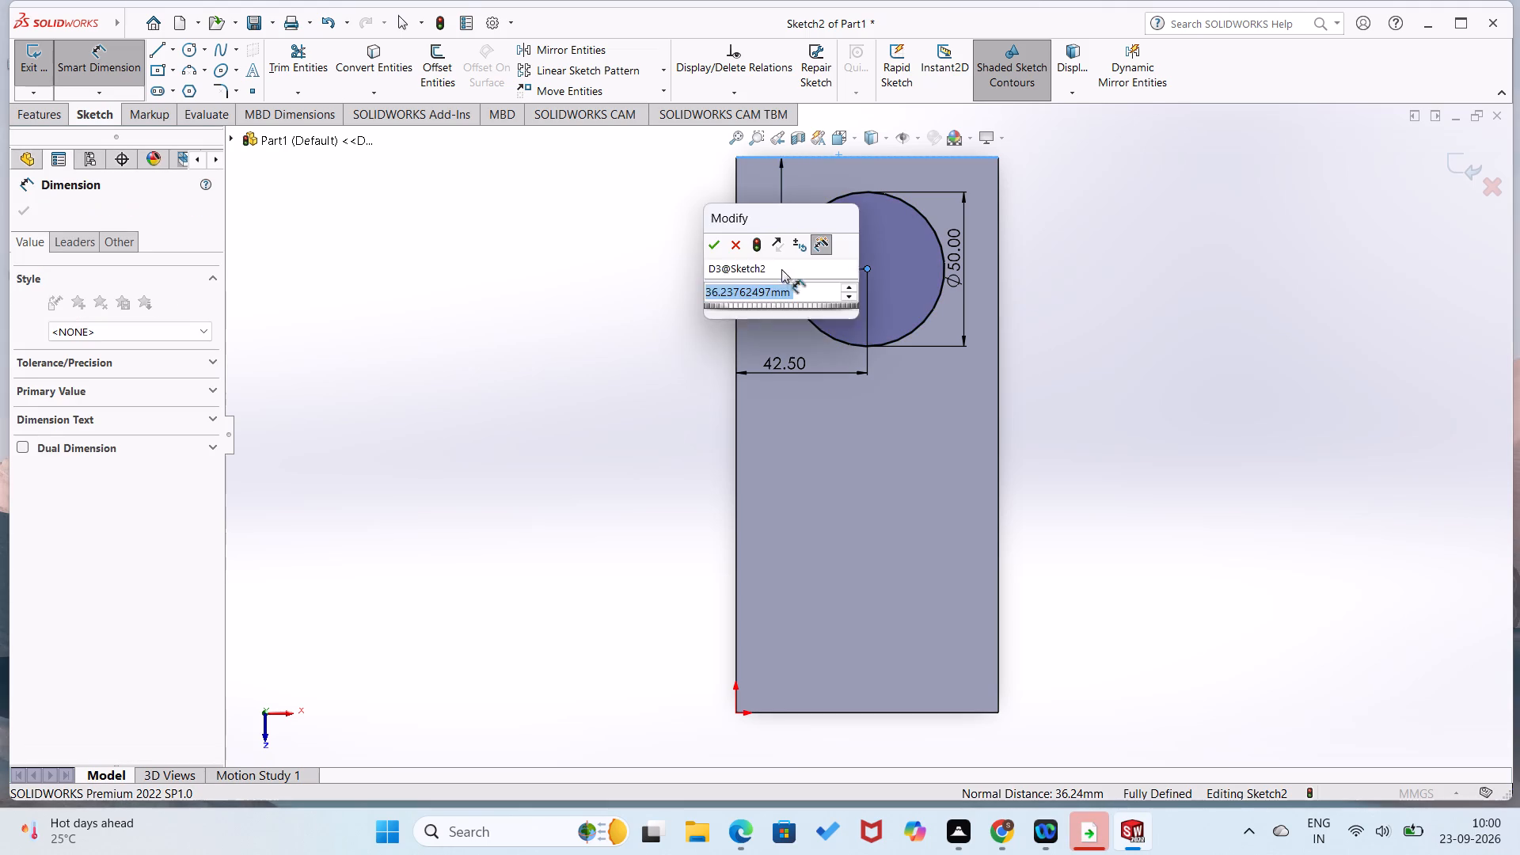
text(45)
key(Return)
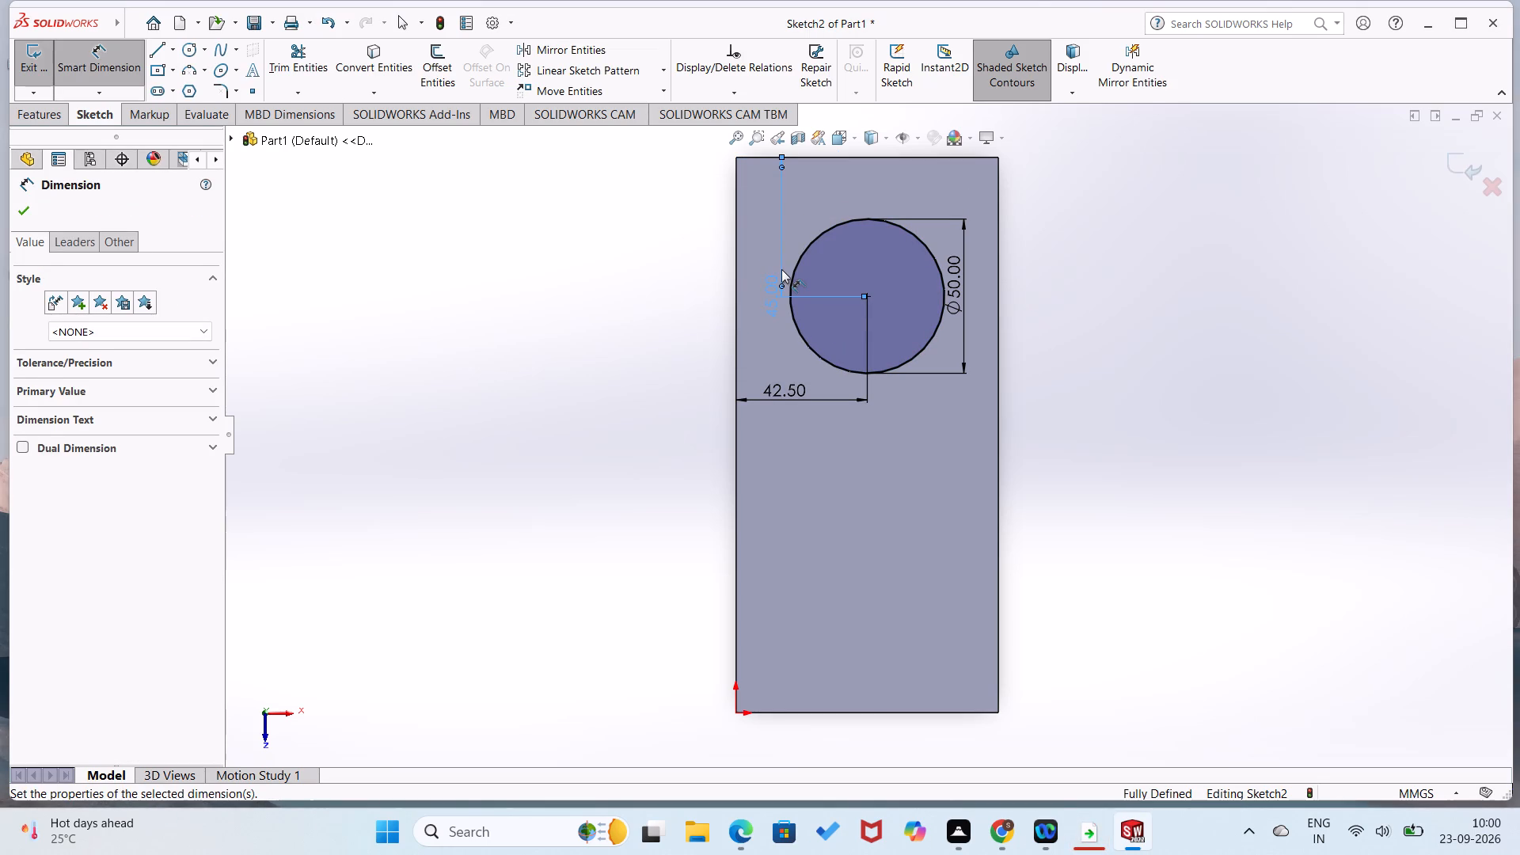
click(659, 355)
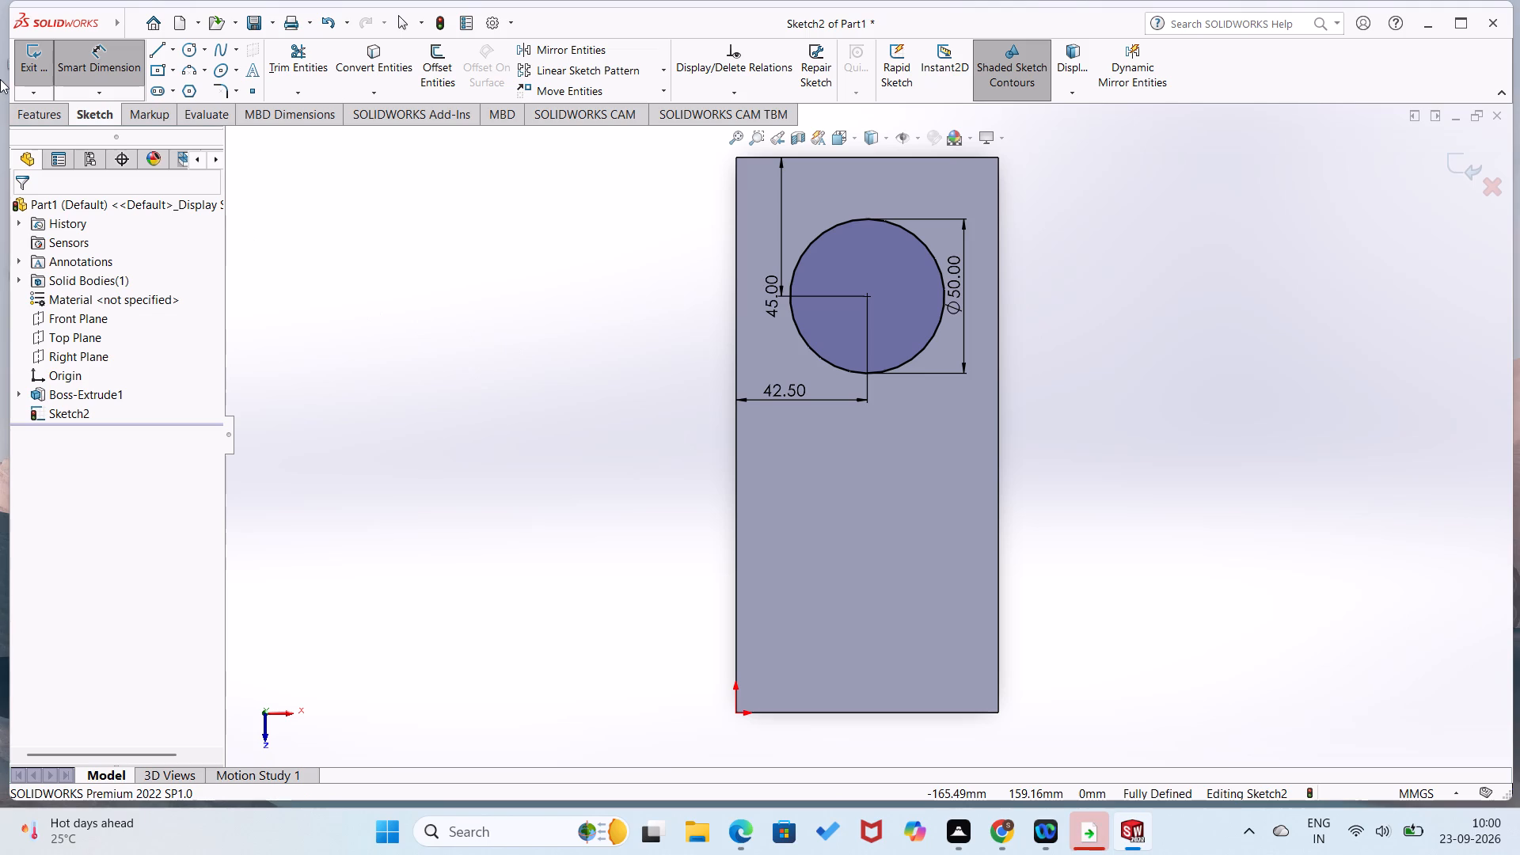
Cut-extrude the 50 mm circle into the block as a blind pocket 8 mm deep.
click(44, 121)
click(291, 71)
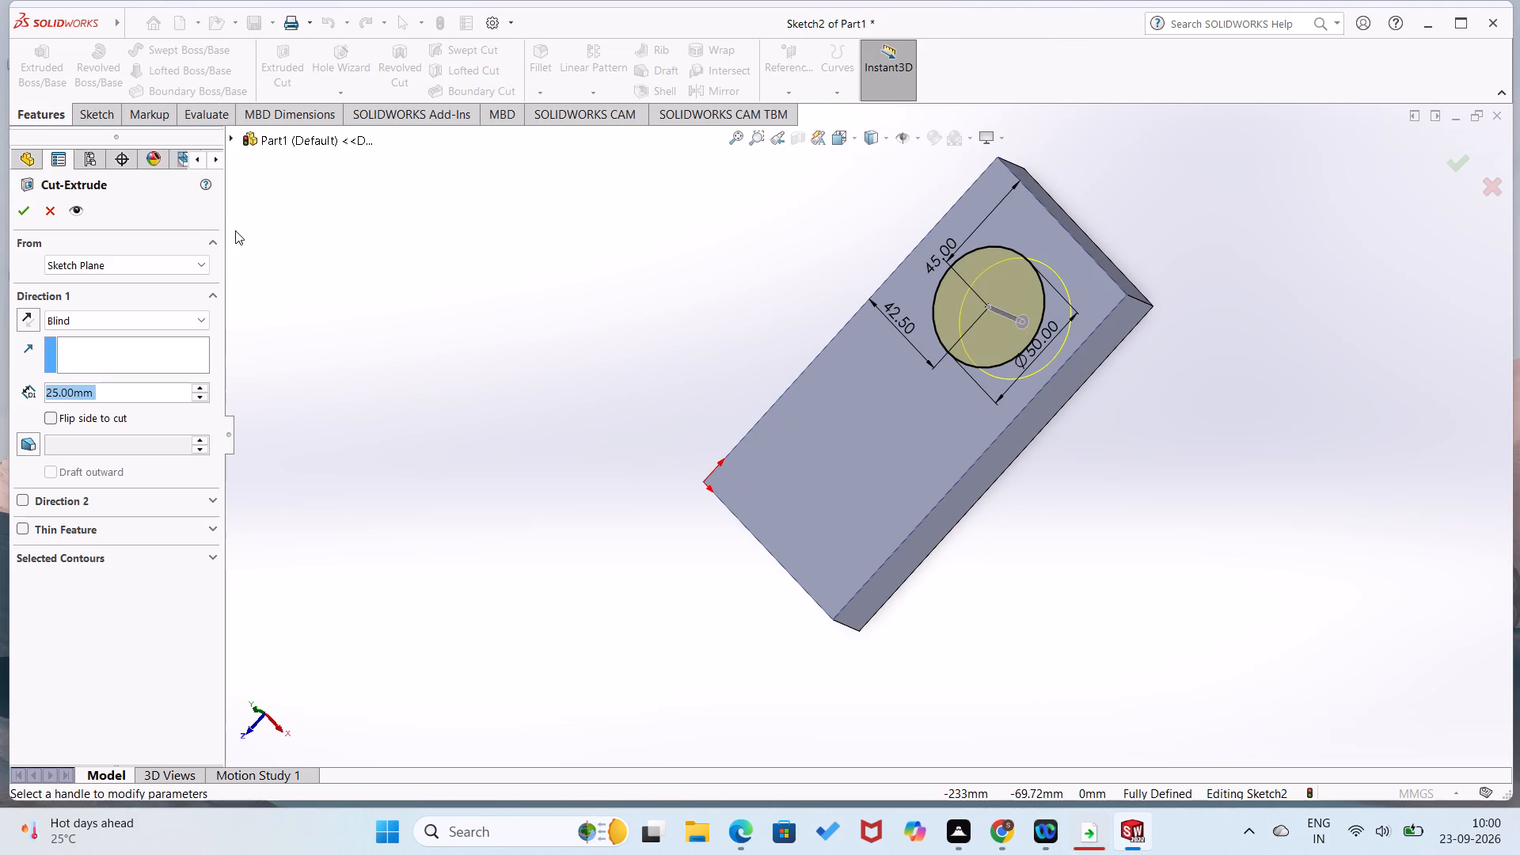
key(8)
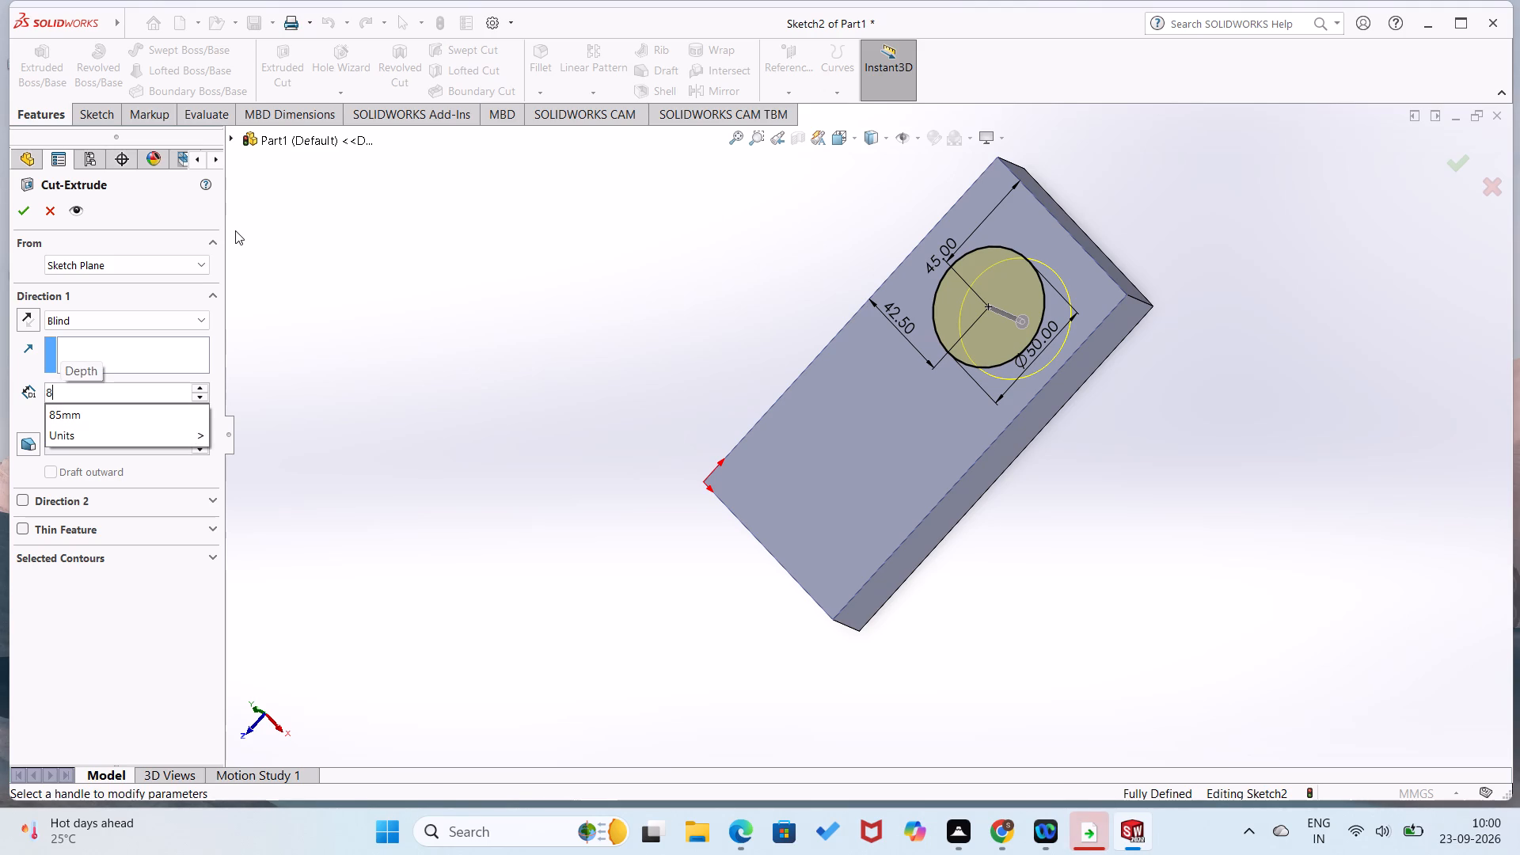
key(Return)
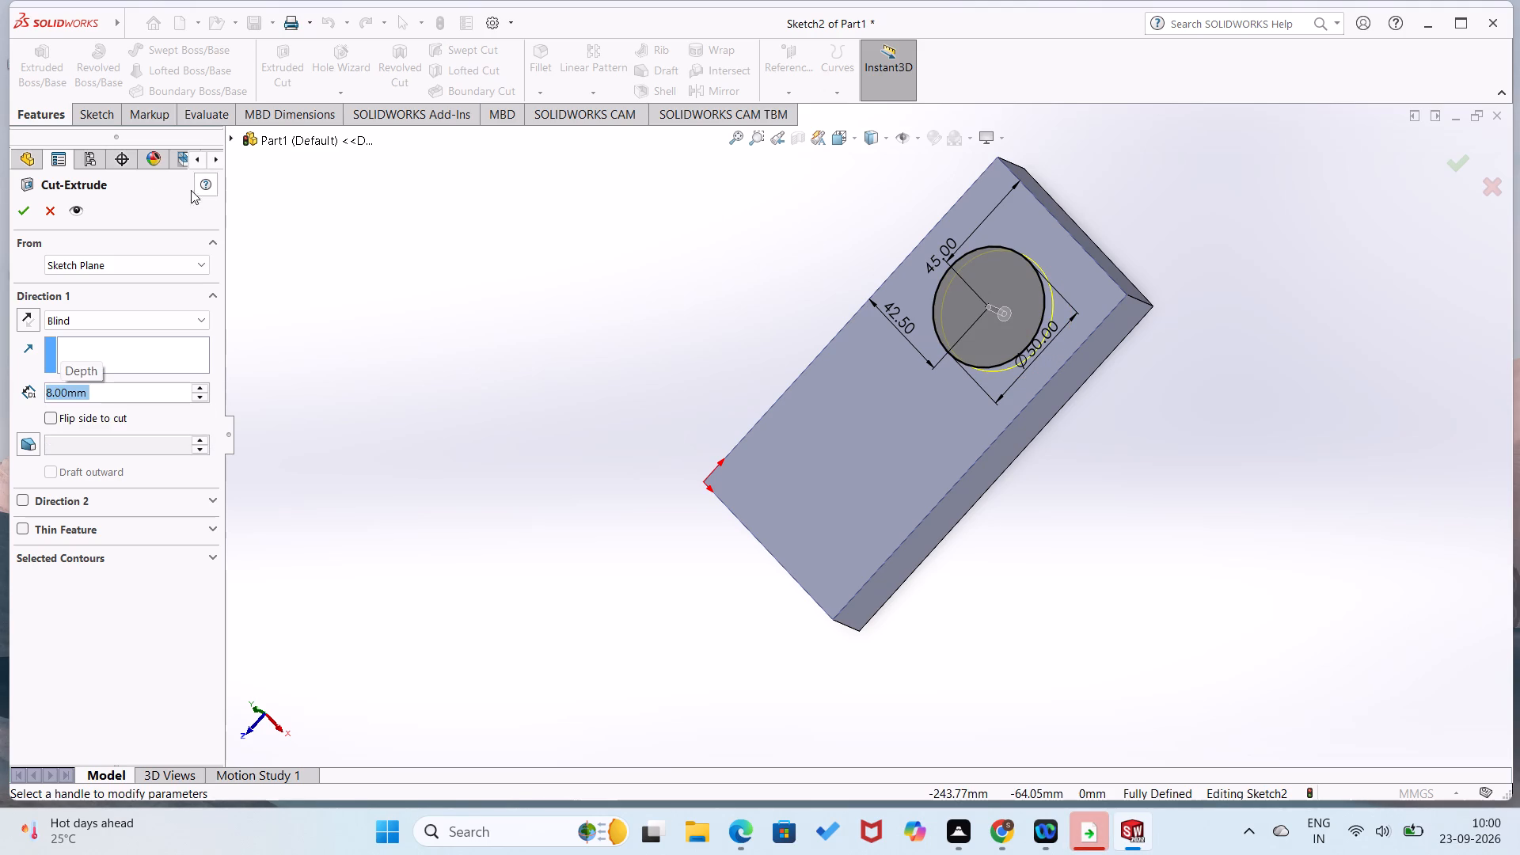
click(25, 208)
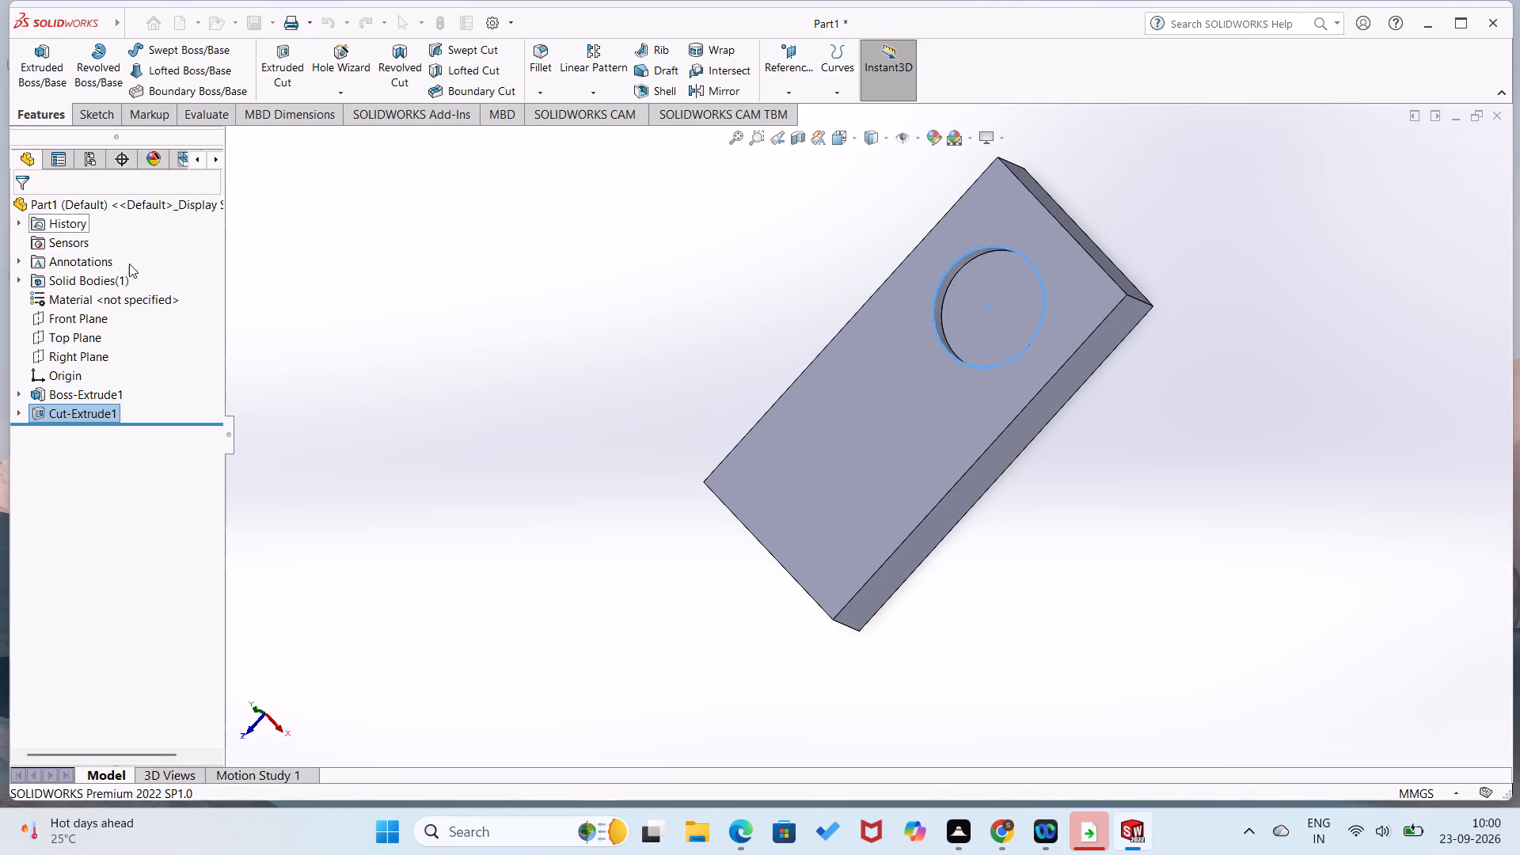
click(256, 283)
Start a sketch on the round pocket's floor and draw a concentric circle about 30 mm in diameter.
right_click(990, 306)
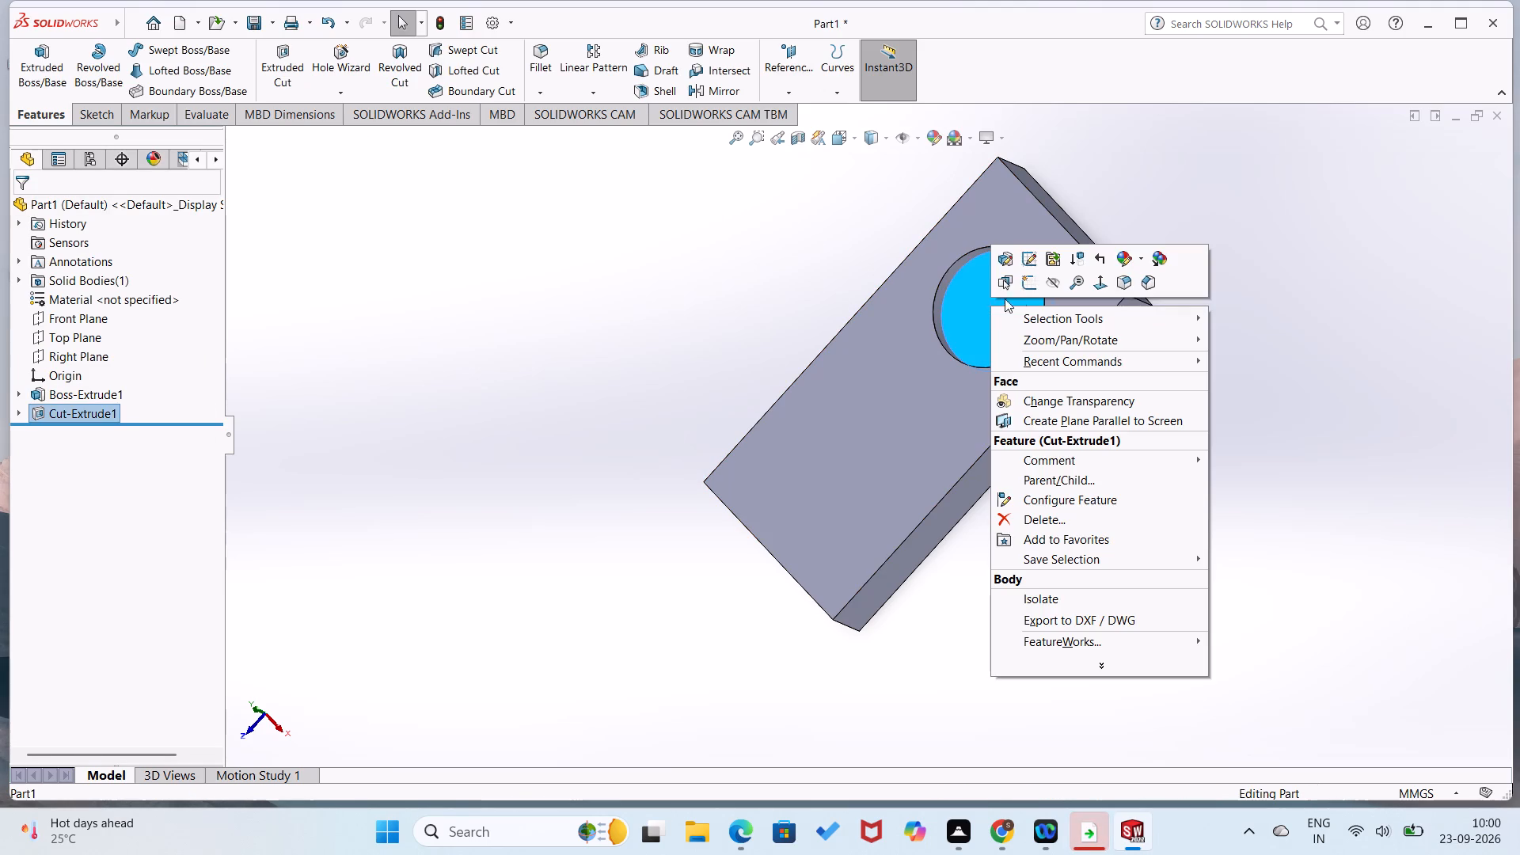
click(1038, 285)
click(682, 402)
right_drag(682, 402, 325, 579)
right_drag(465, 445, 807, 538)
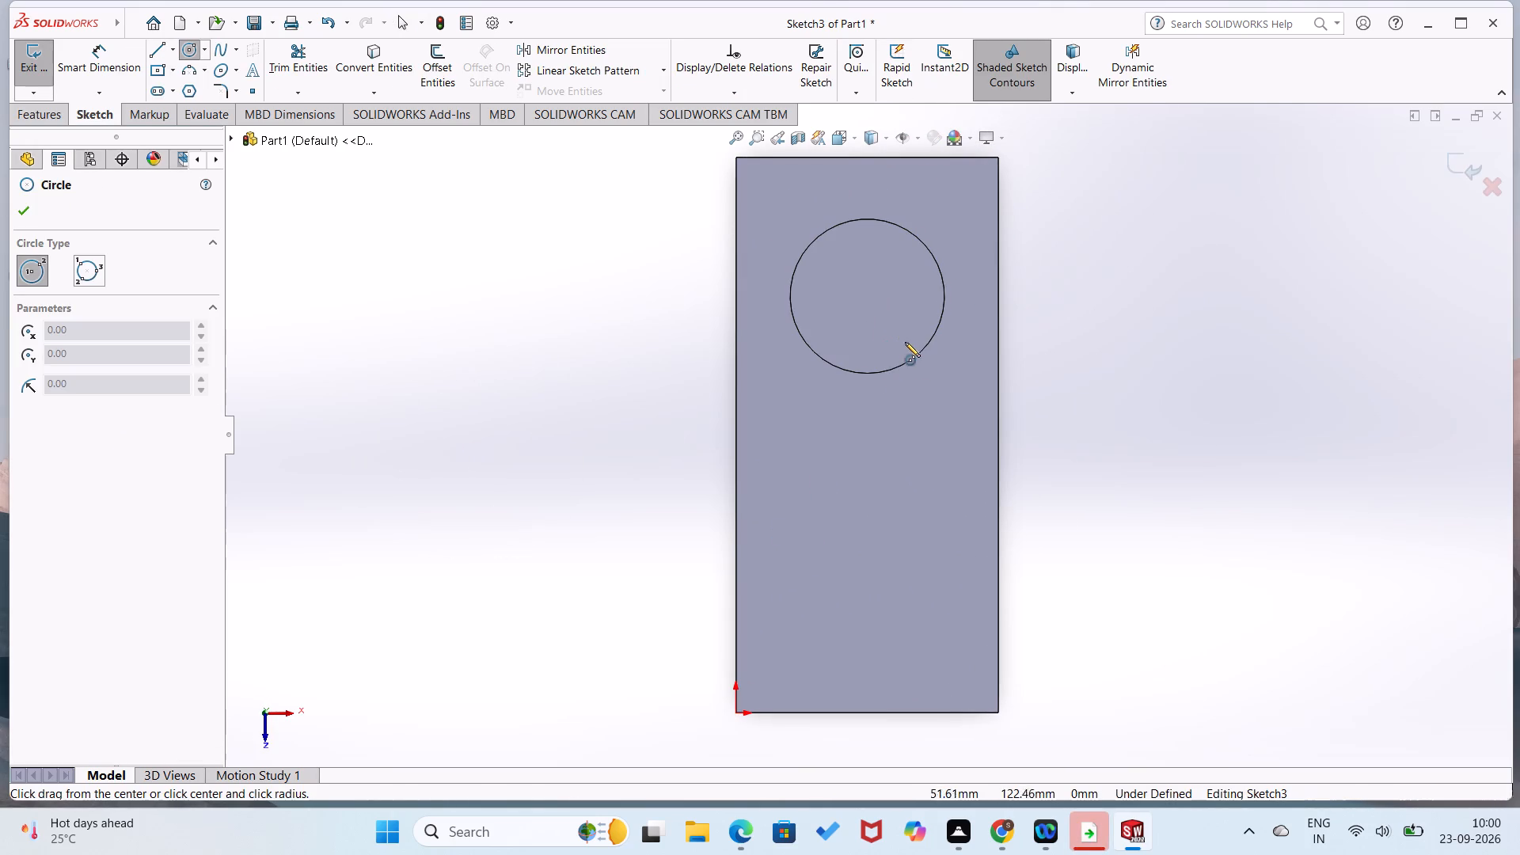
click(866, 294)
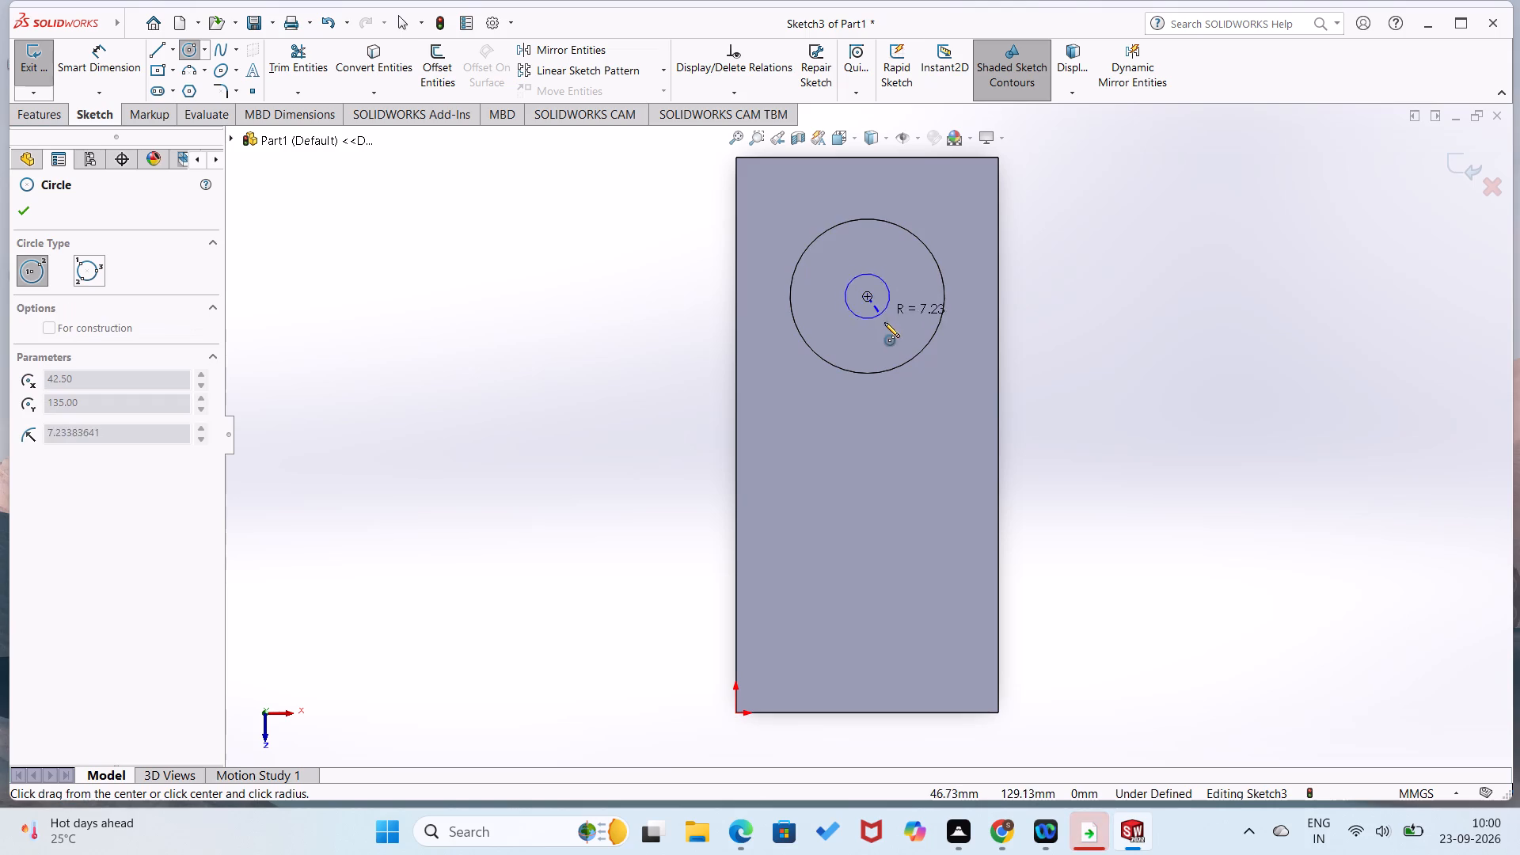
click(892, 336)
Dimension the inner circle's diameter as 20 mm.
right_drag(939, 319, 994, 166)
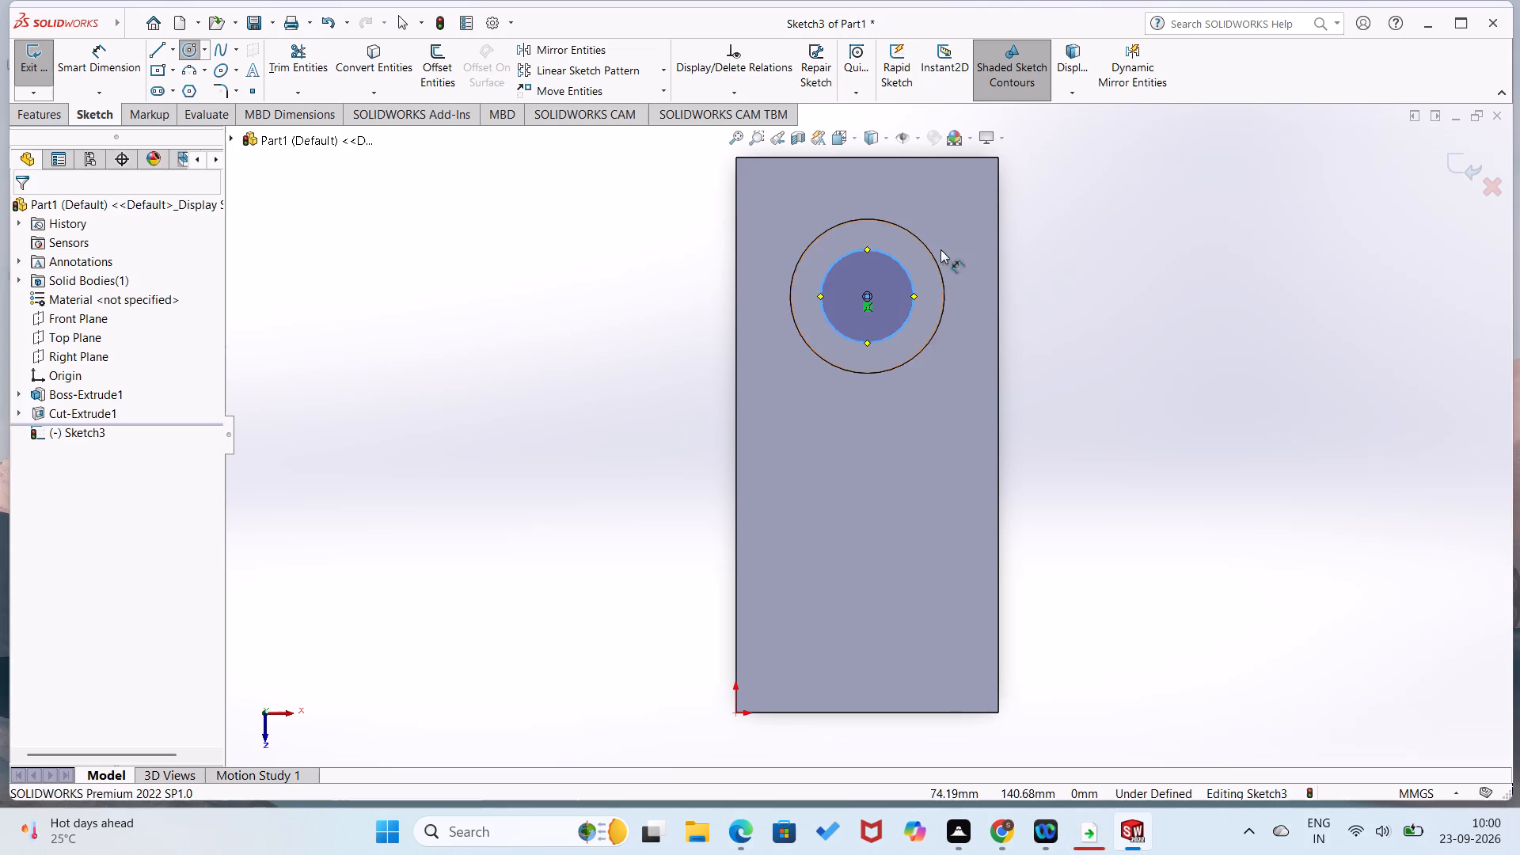
click(914, 300)
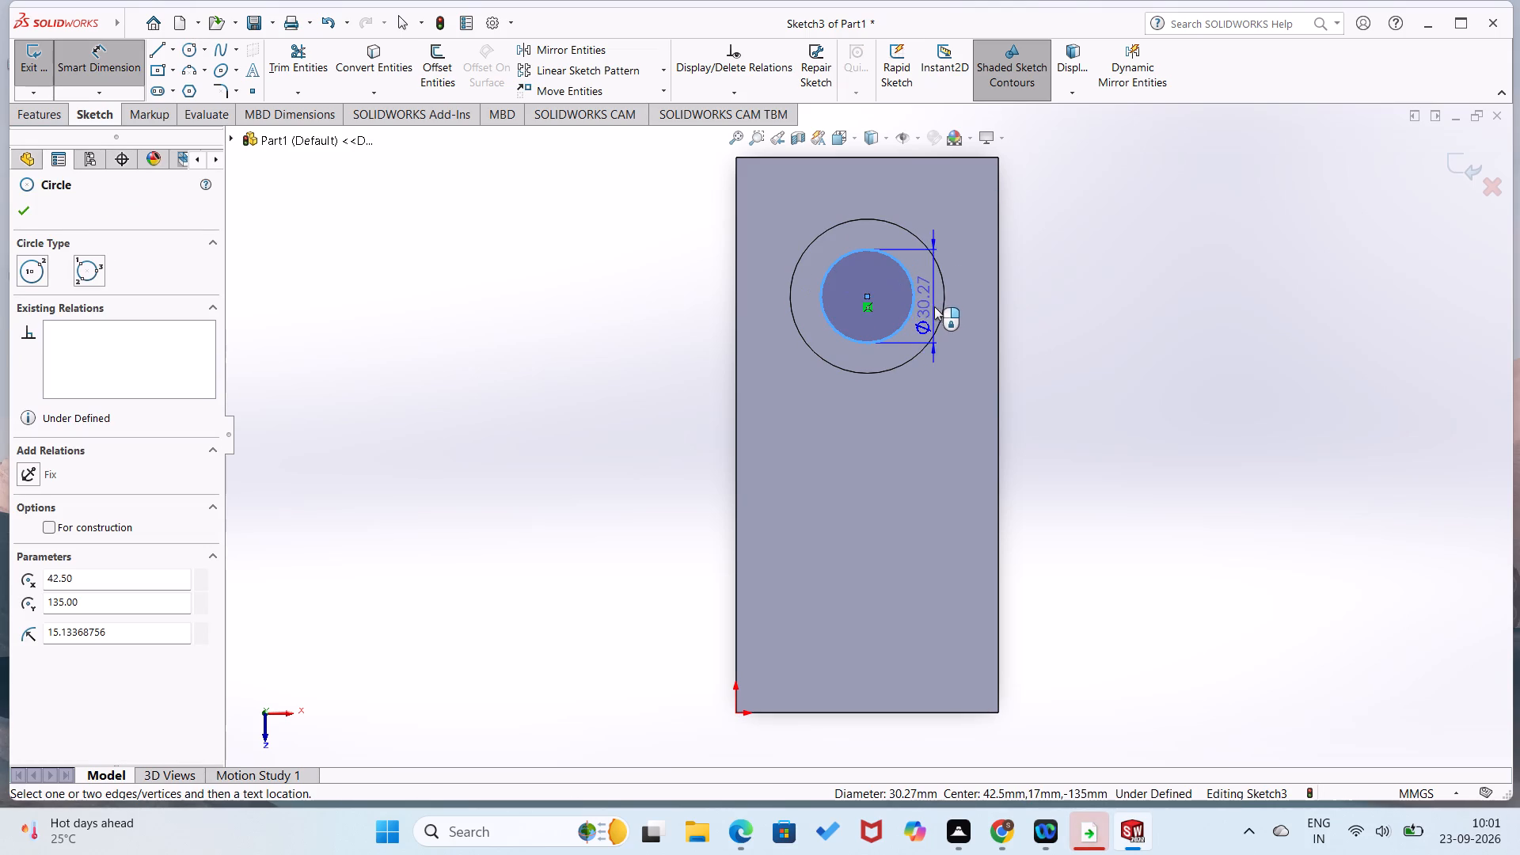
click(937, 306)
text(20)
key(Return)
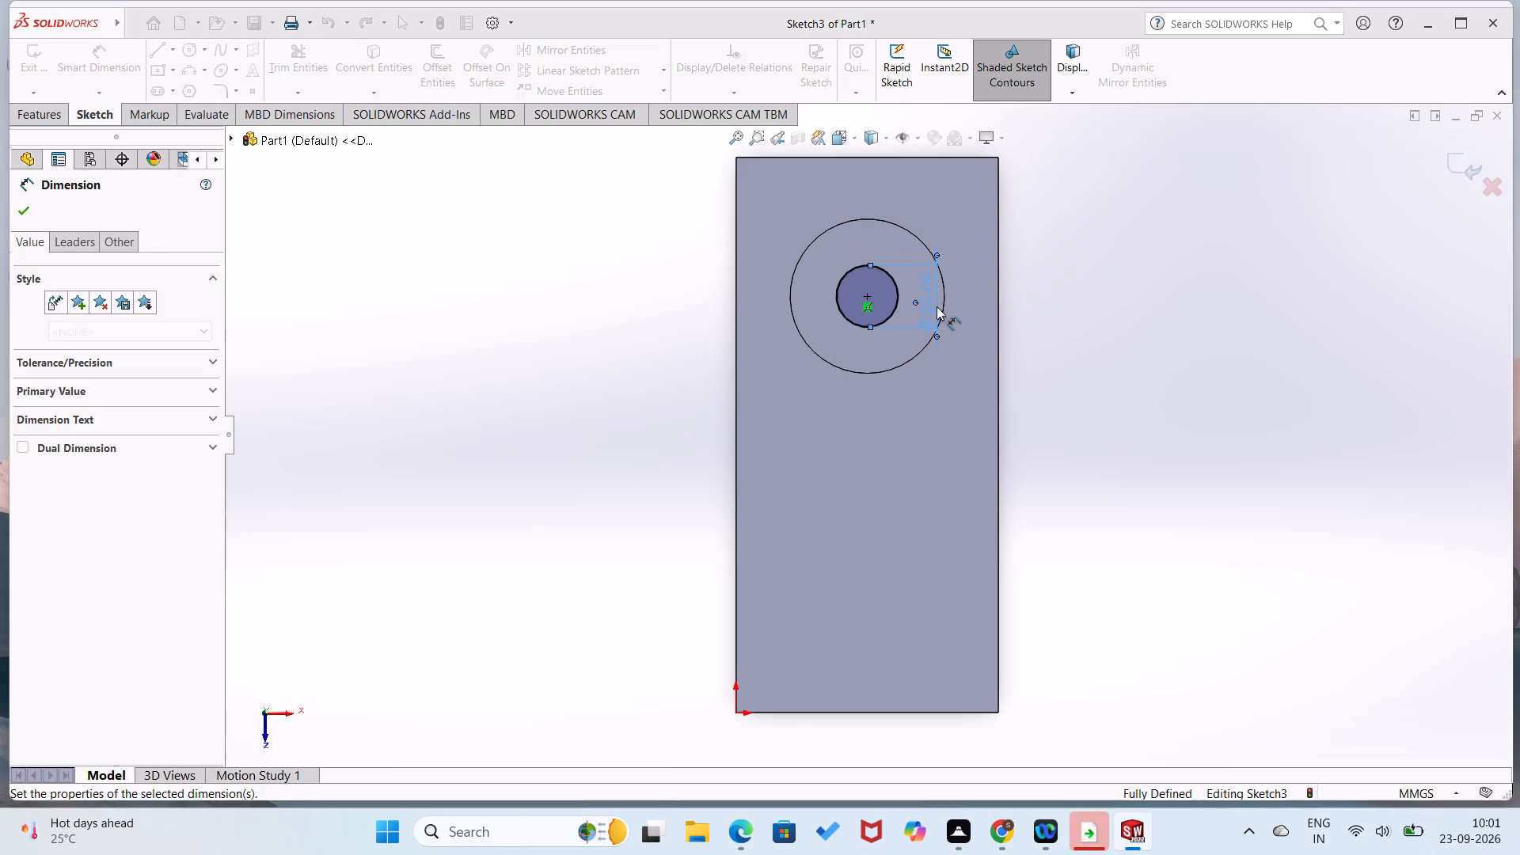
click(396, 332)
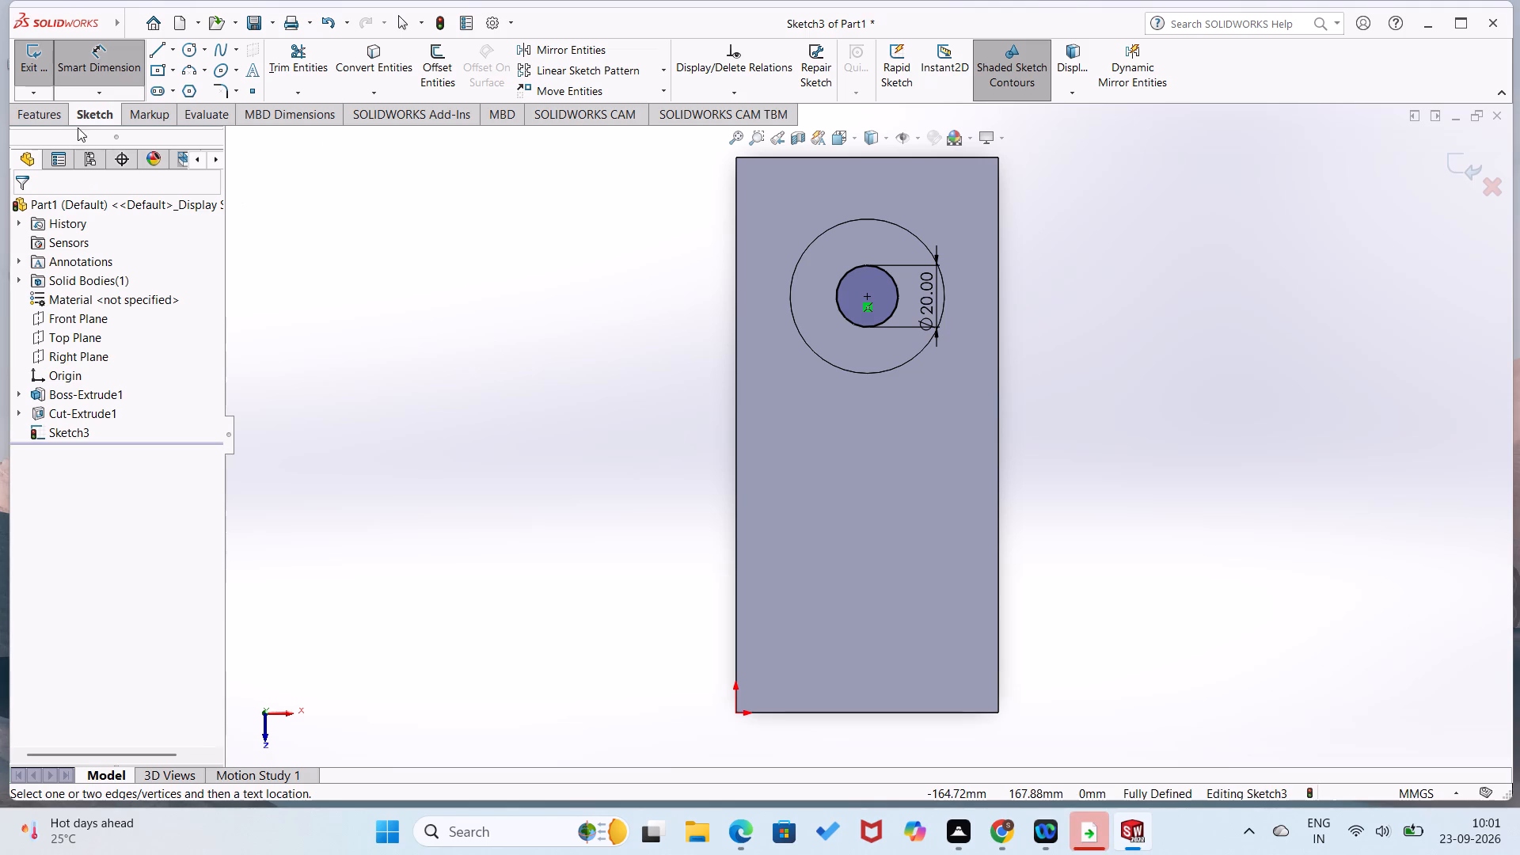
Cut-extrude the 20 mm circle from the pocket floor with a Through All end condition.
click(60, 123)
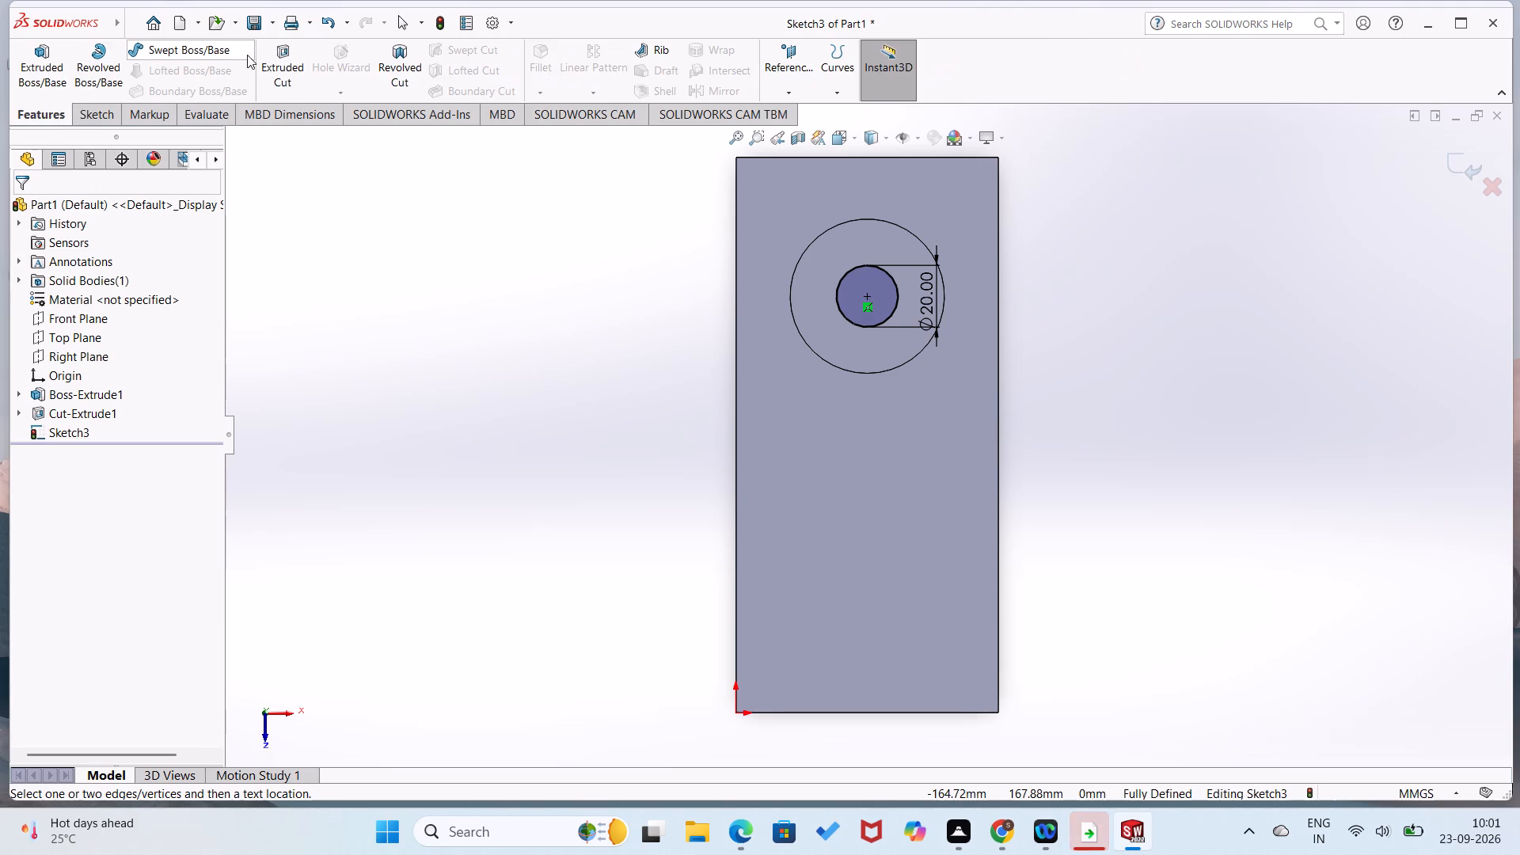
click(269, 54)
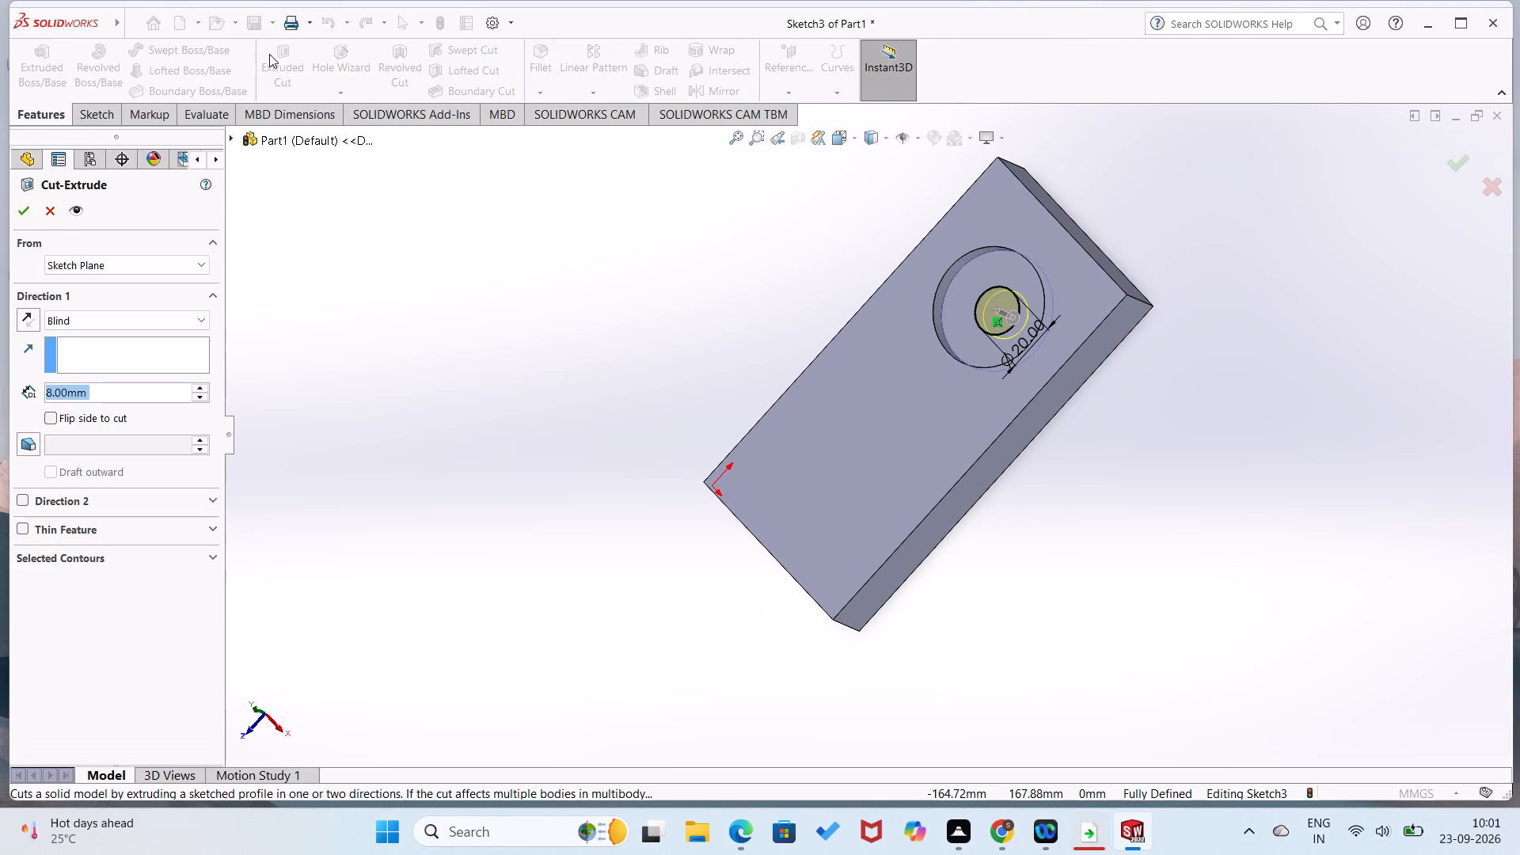
click(208, 316)
click(187, 348)
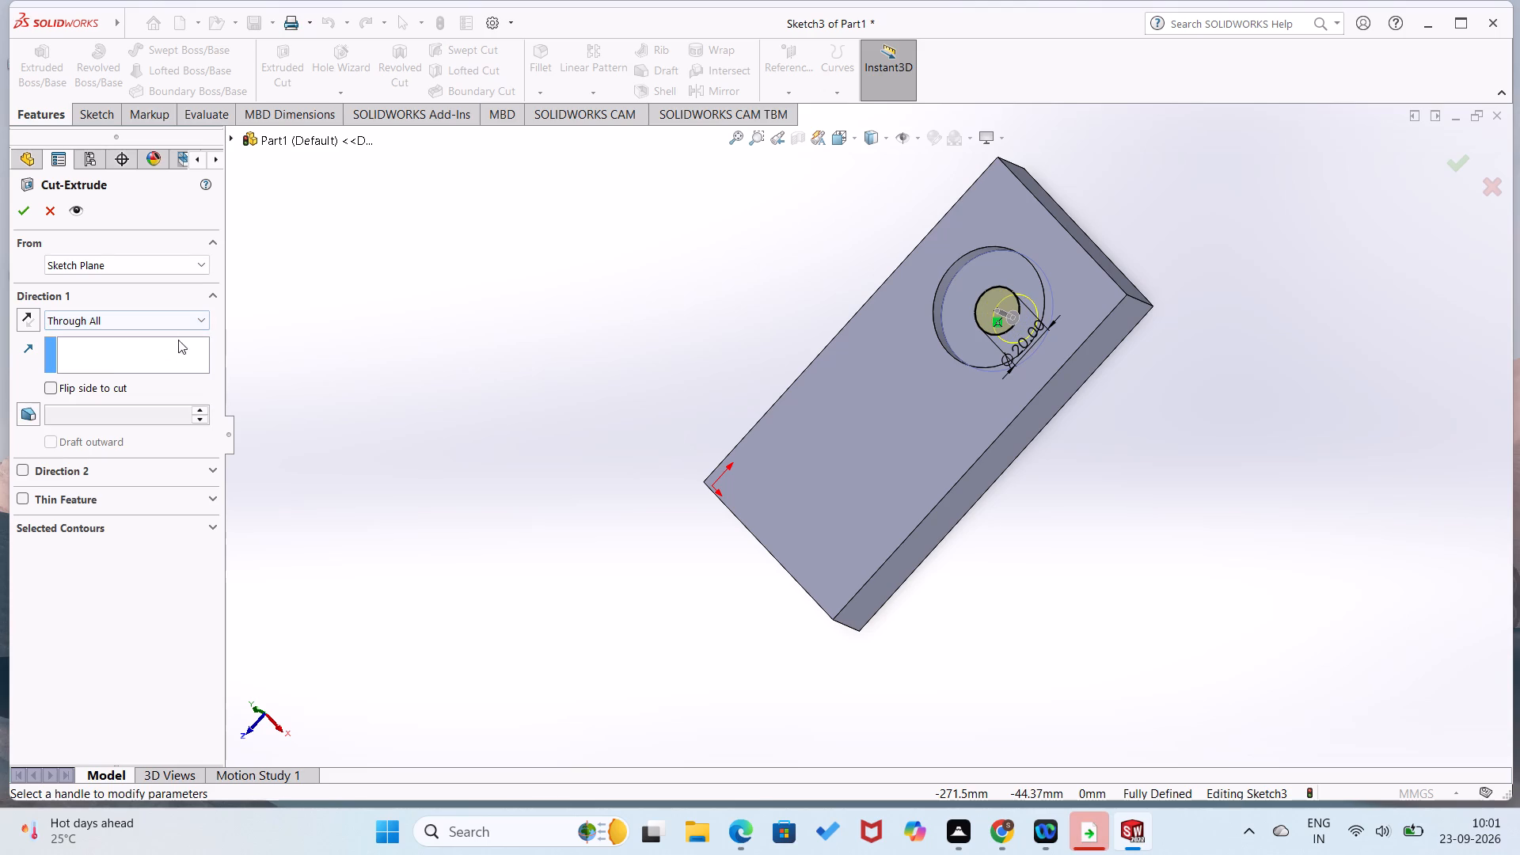
click(27, 208)
click(374, 329)
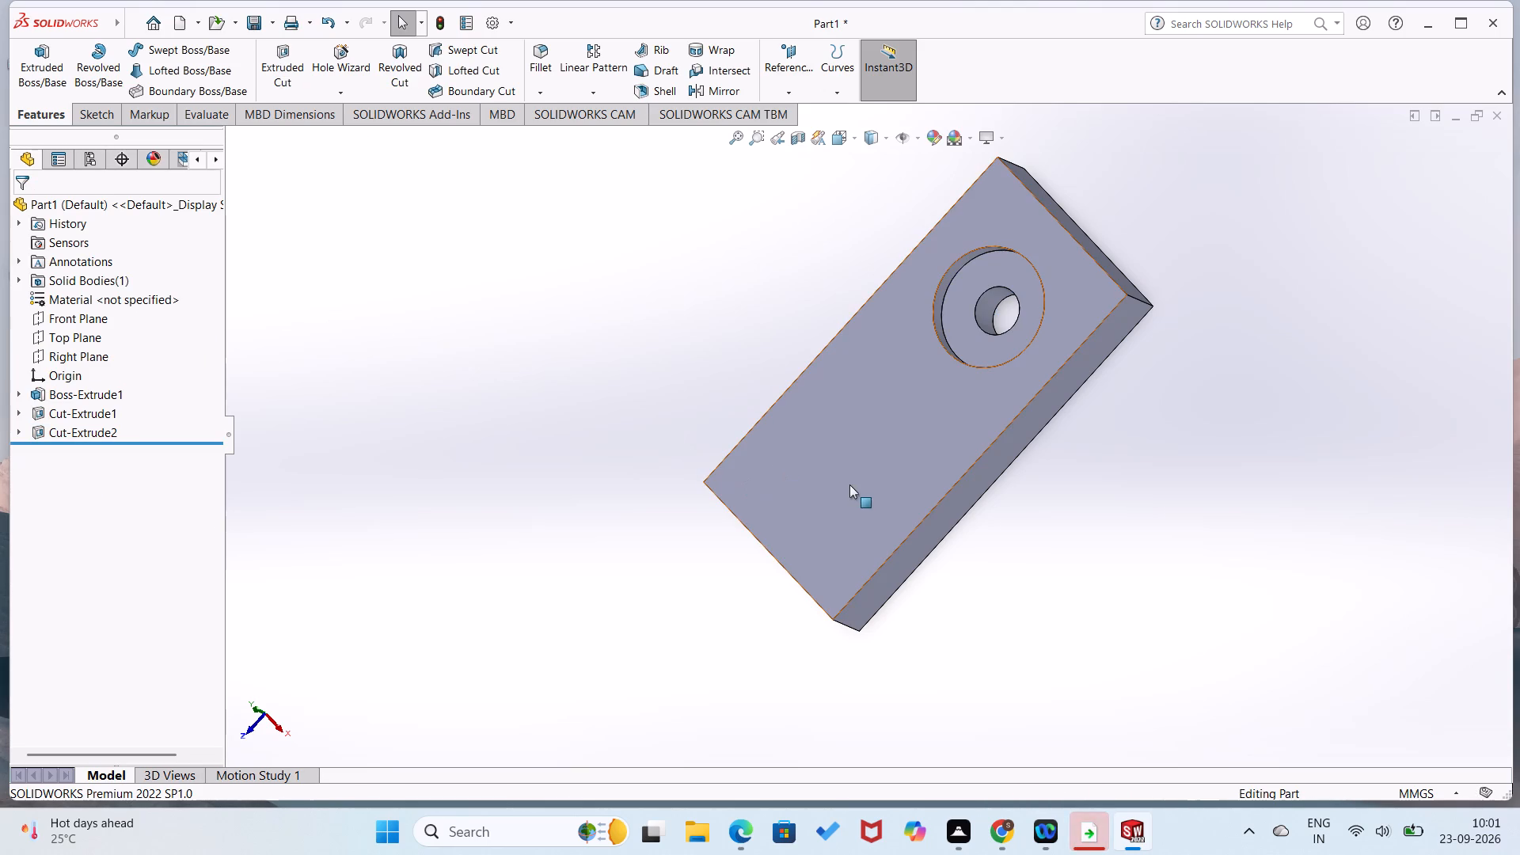
Start a sketch on the block's long 180 x 25 mm side face on the side away from the origin.
middle_drag(719, 476, 717, 475)
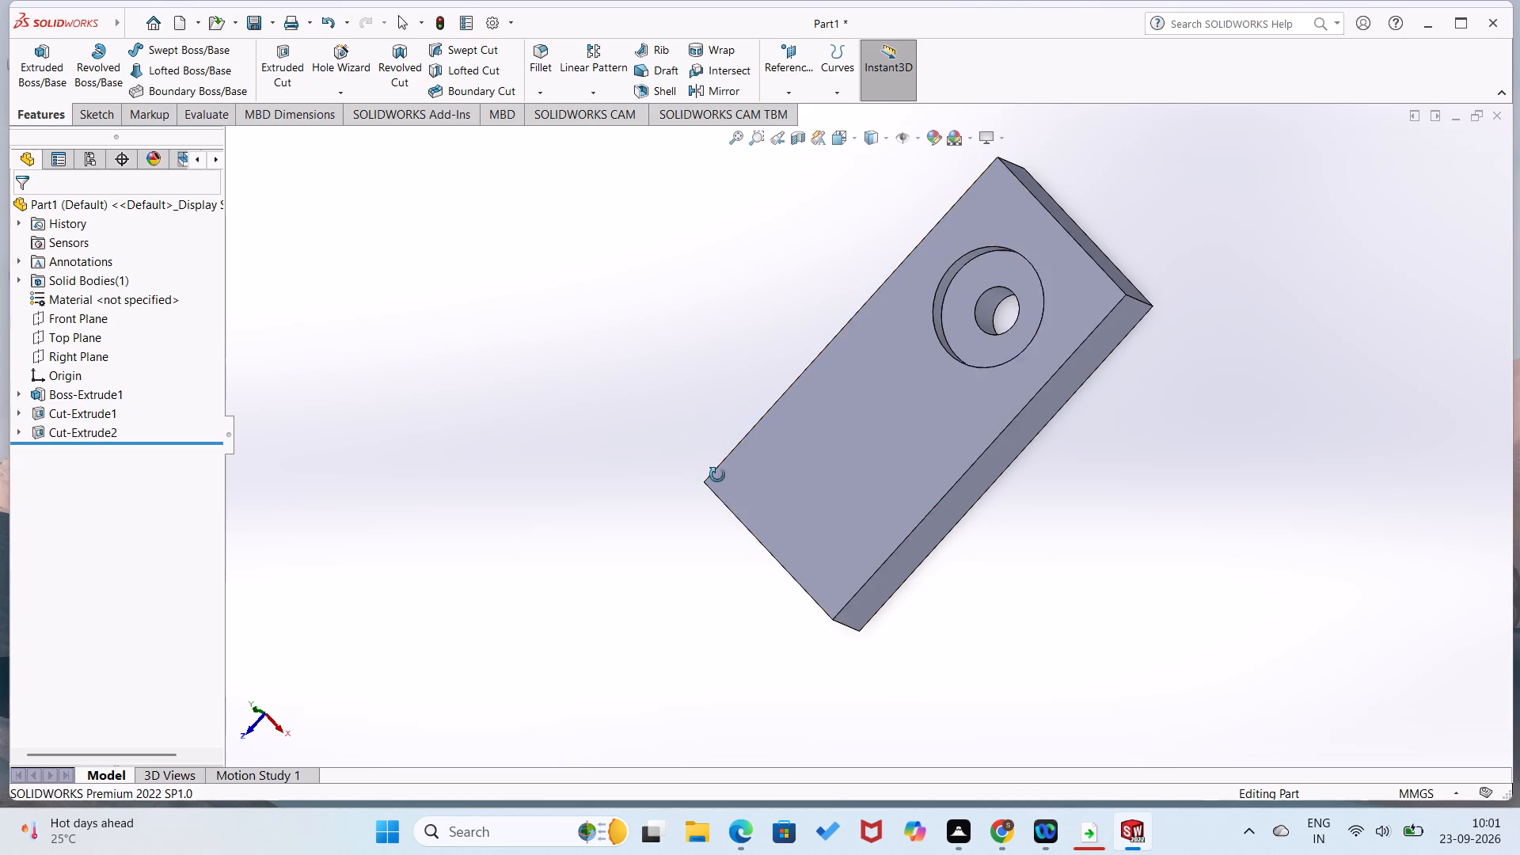
middle_drag(717, 475, 644, 424)
right_click(910, 513)
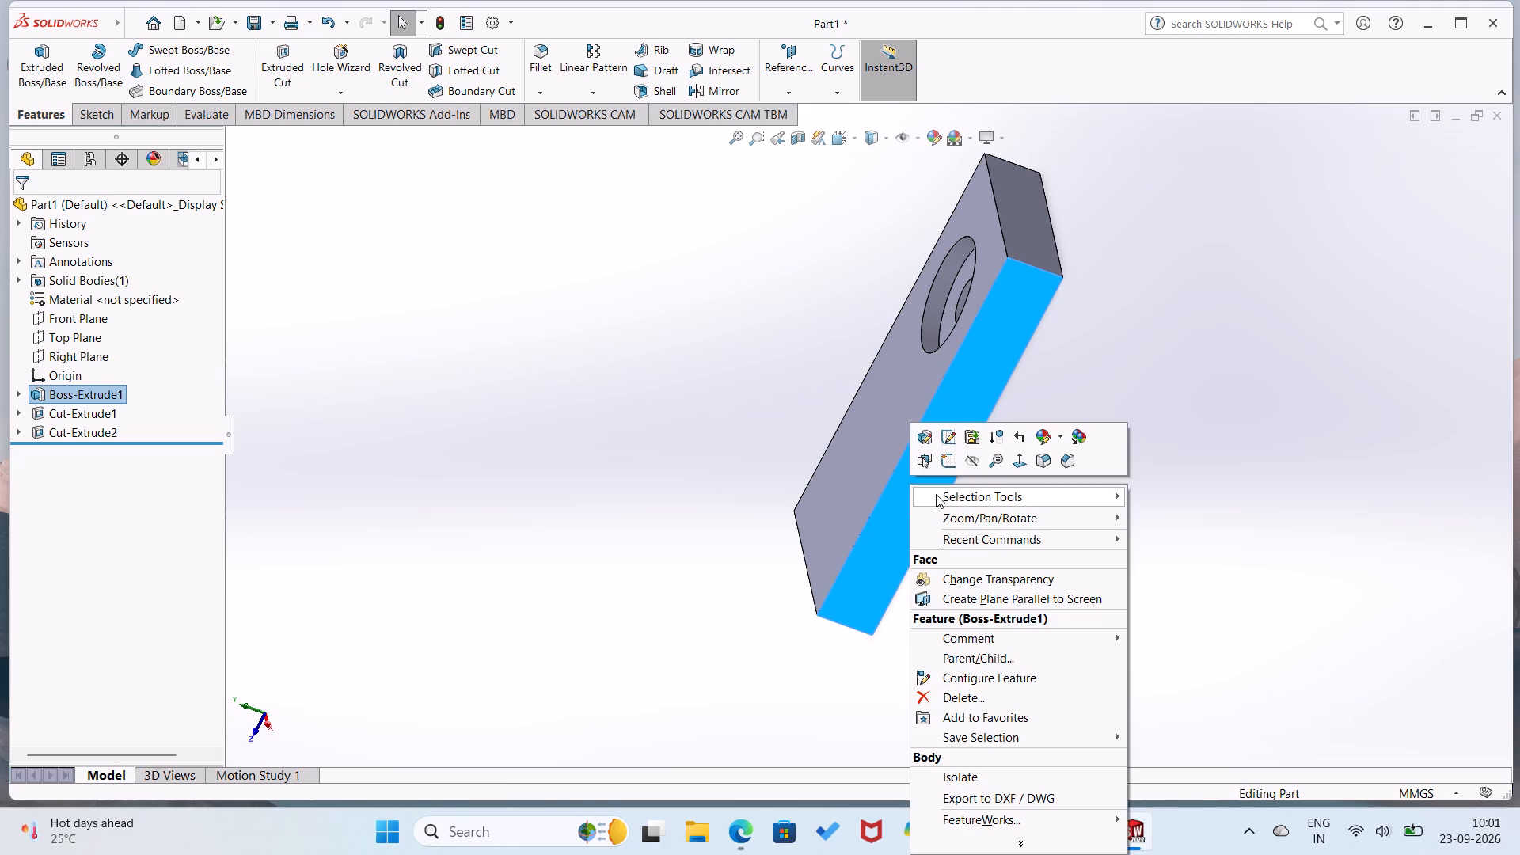
click(950, 454)
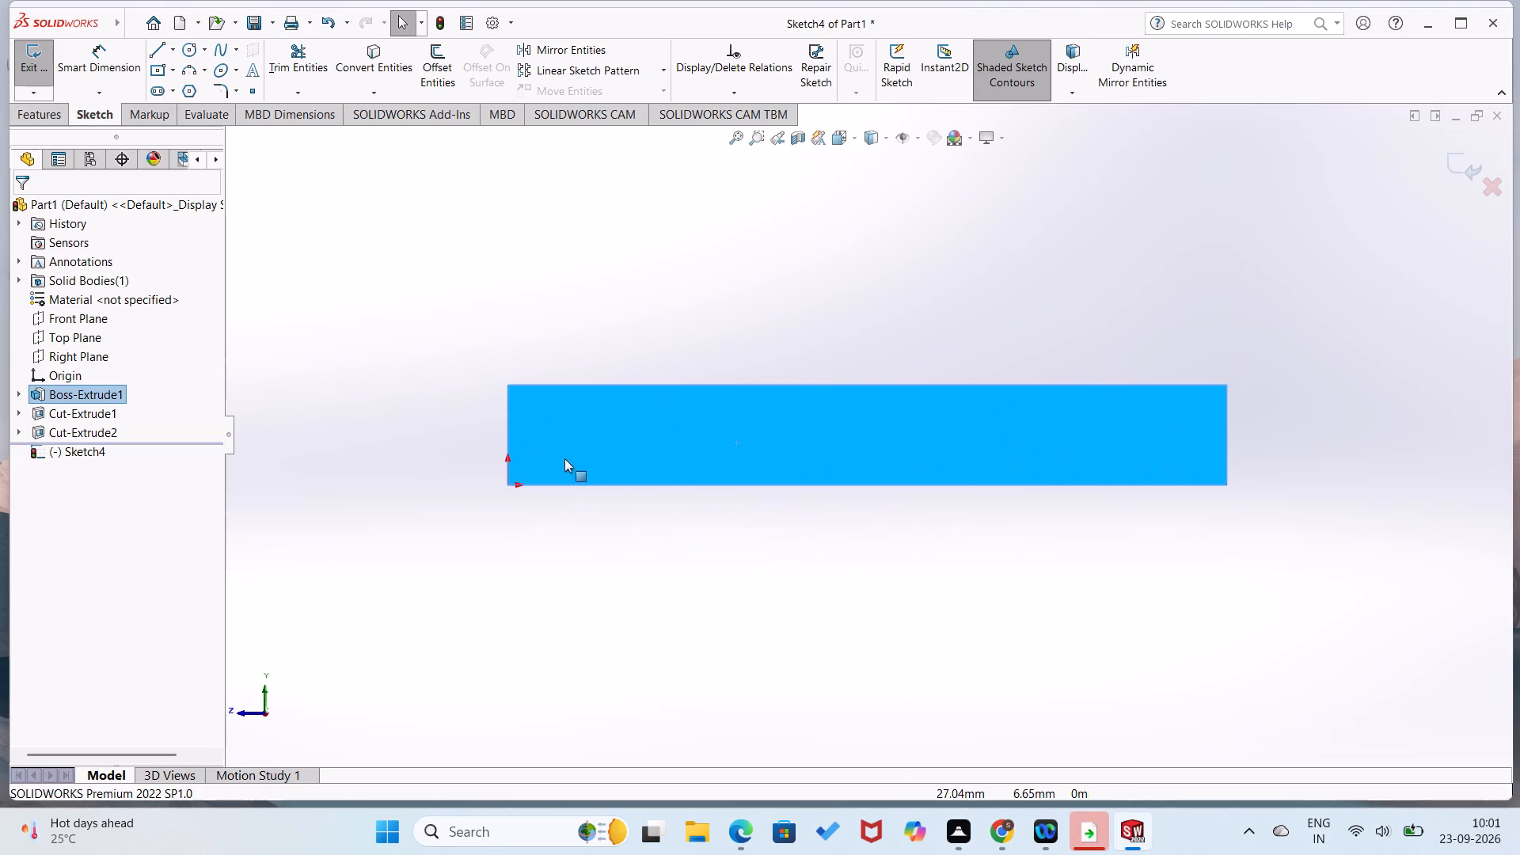
click(317, 410)
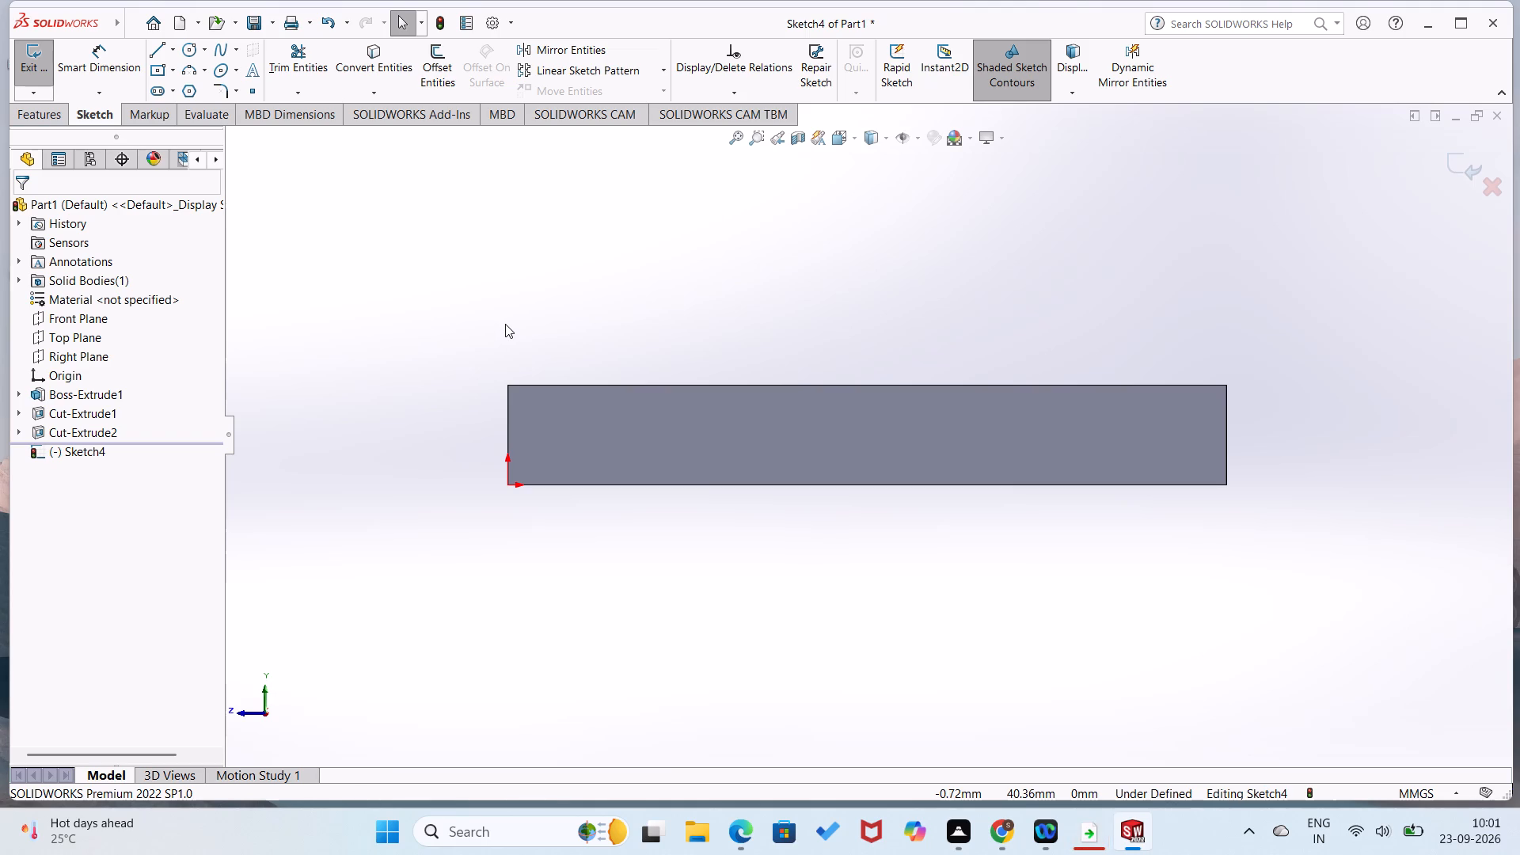
Draw a tiny circle about 0.4 mm in radius above the side face, about 37 mm along and 56 mm up from the origin.
right_drag(532, 303, 401, 386)
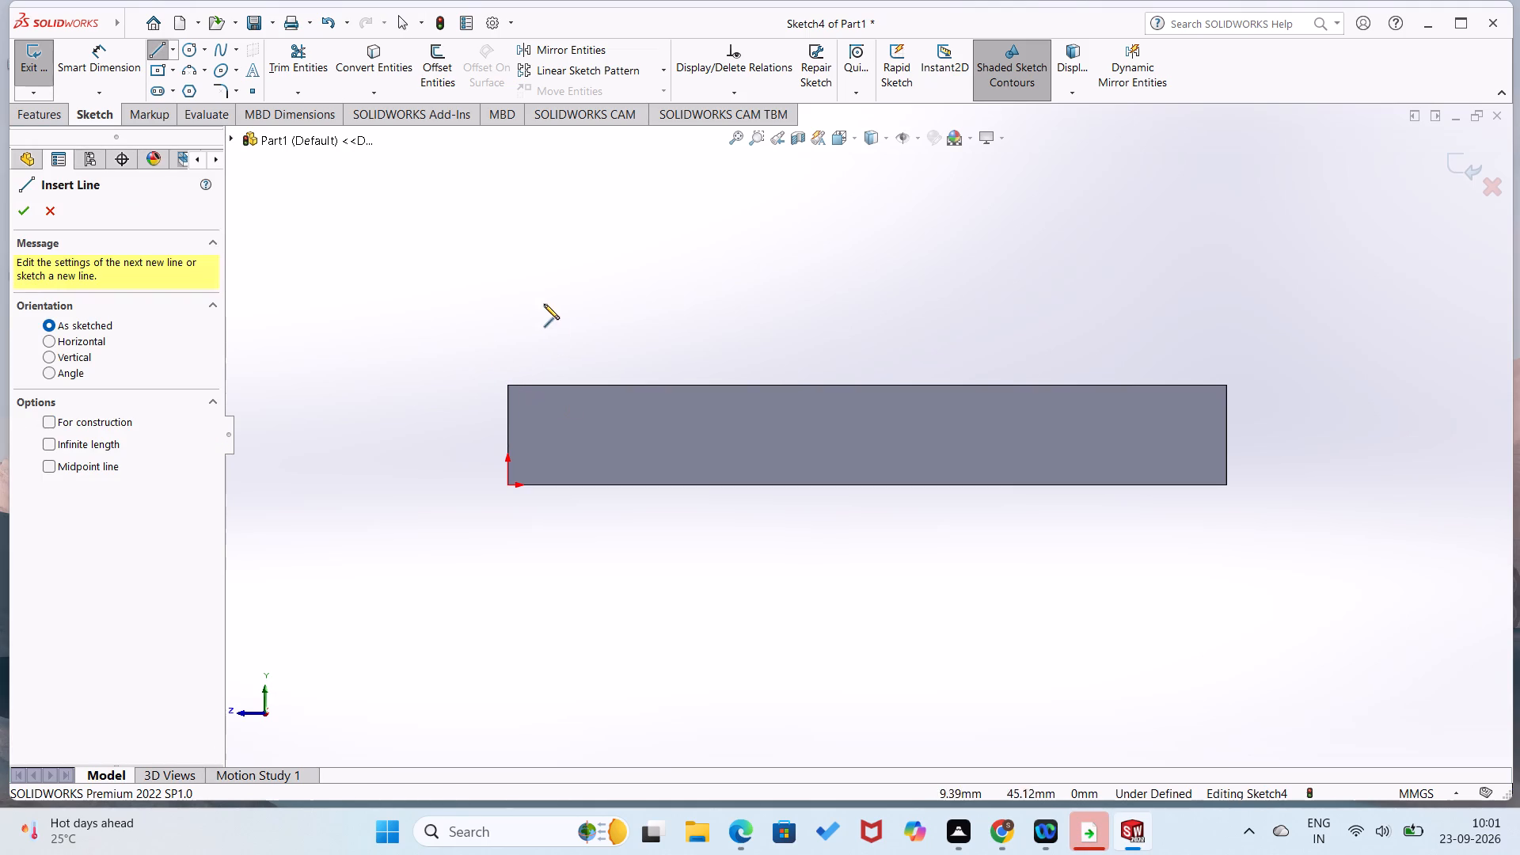
right_drag(514, 301, 750, 302)
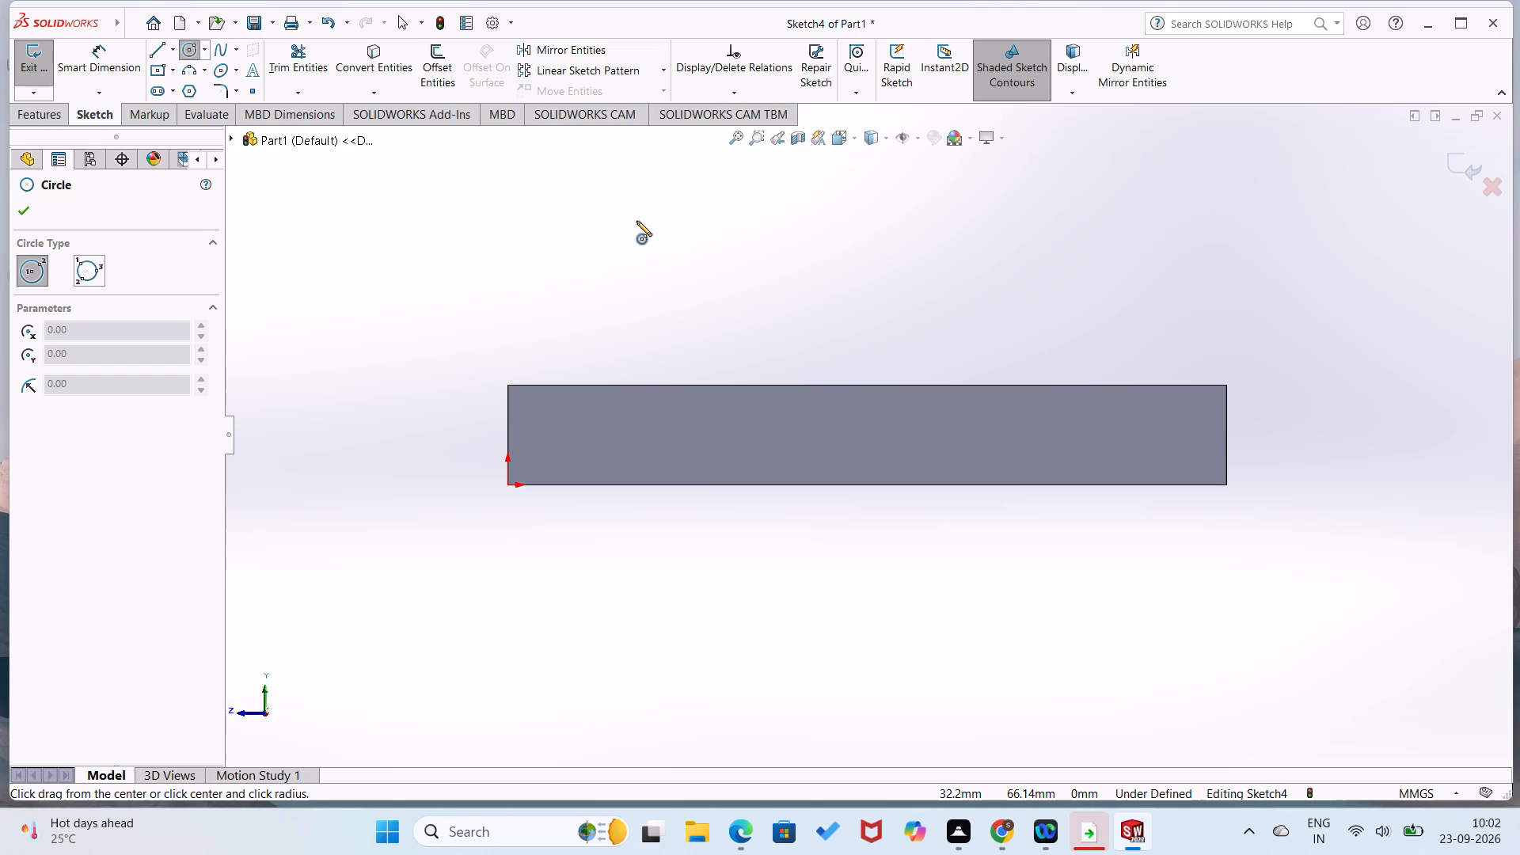
right_click(644, 220)
right_click(590, 273)
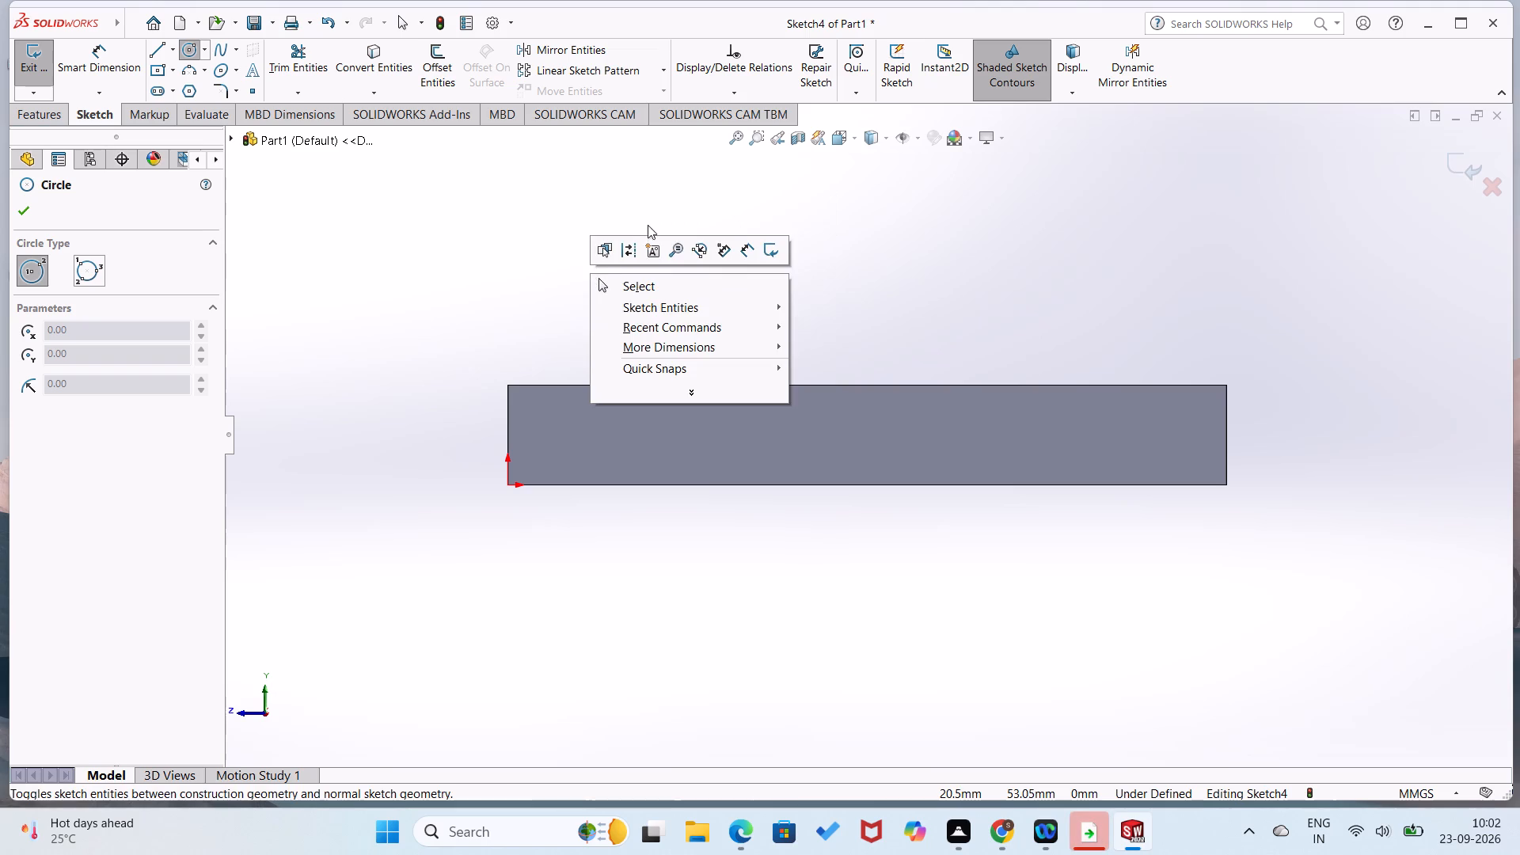
click(640, 220)
drag(640, 220, 653, 261)
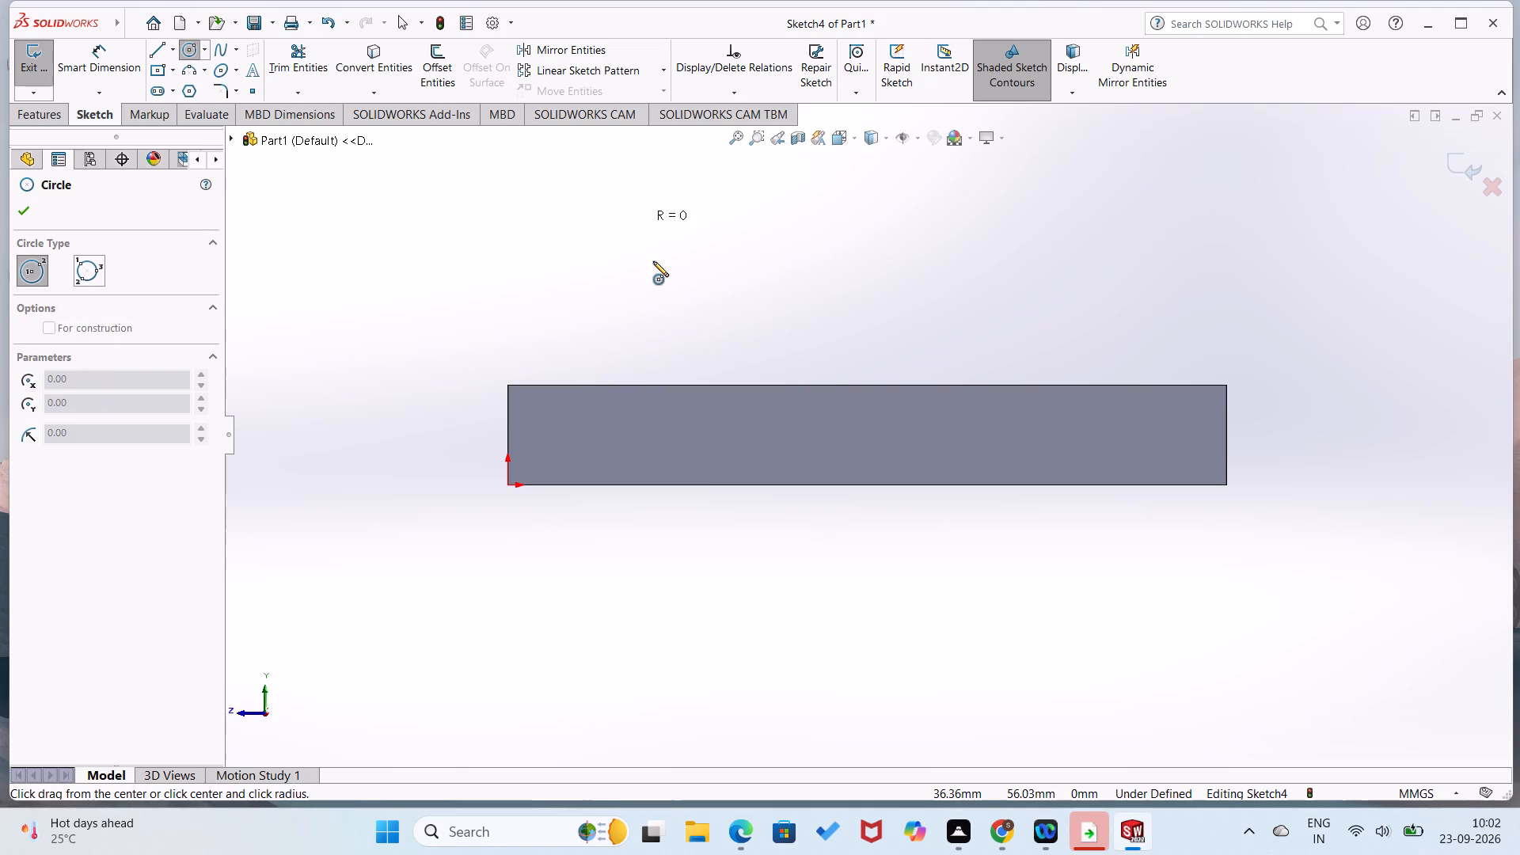
click(654, 261)
click(654, 263)
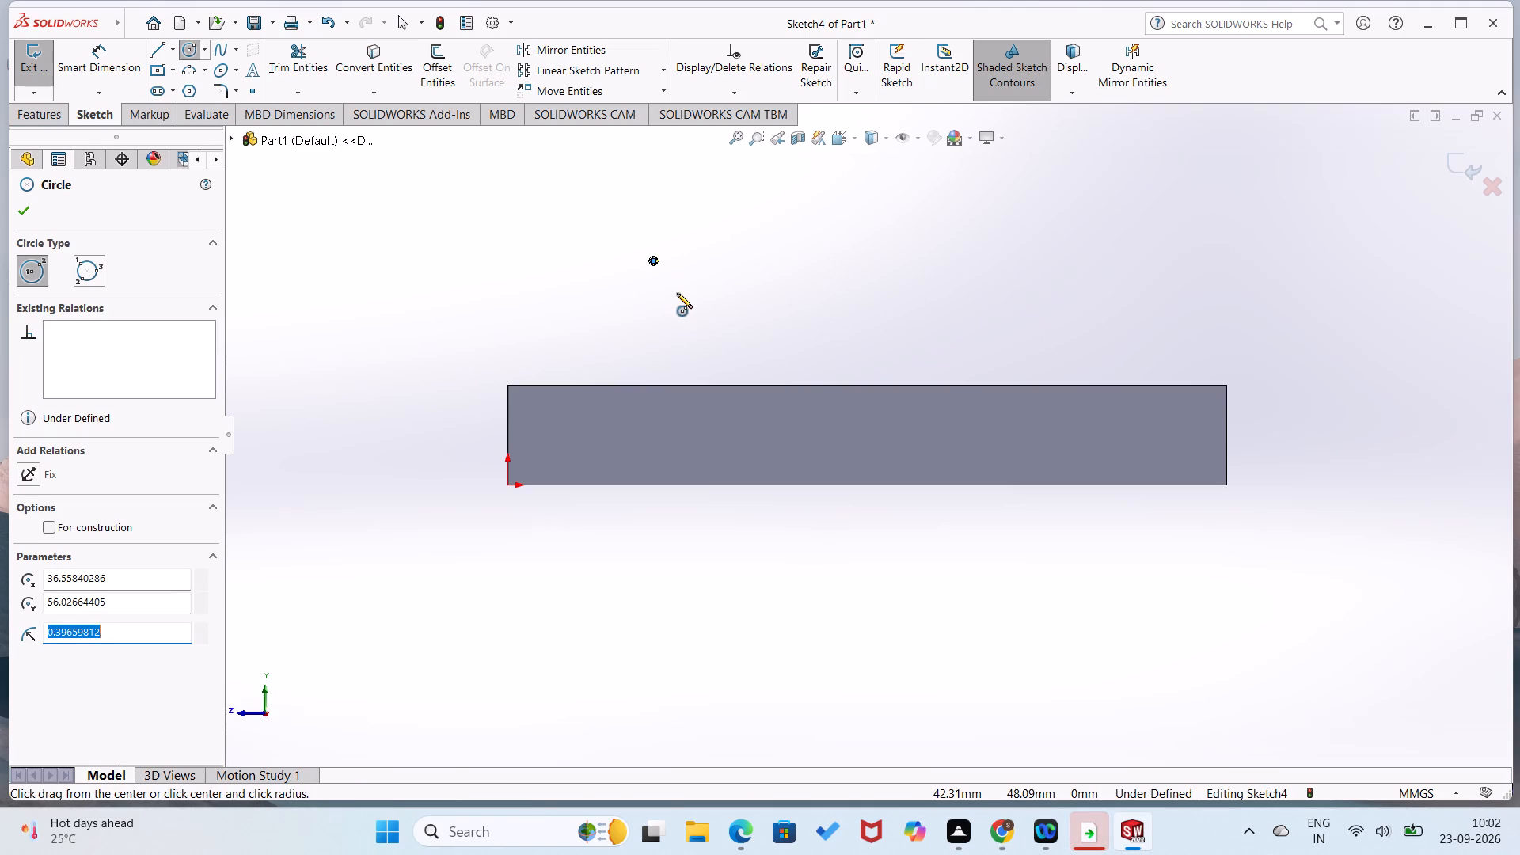
key(Escape)
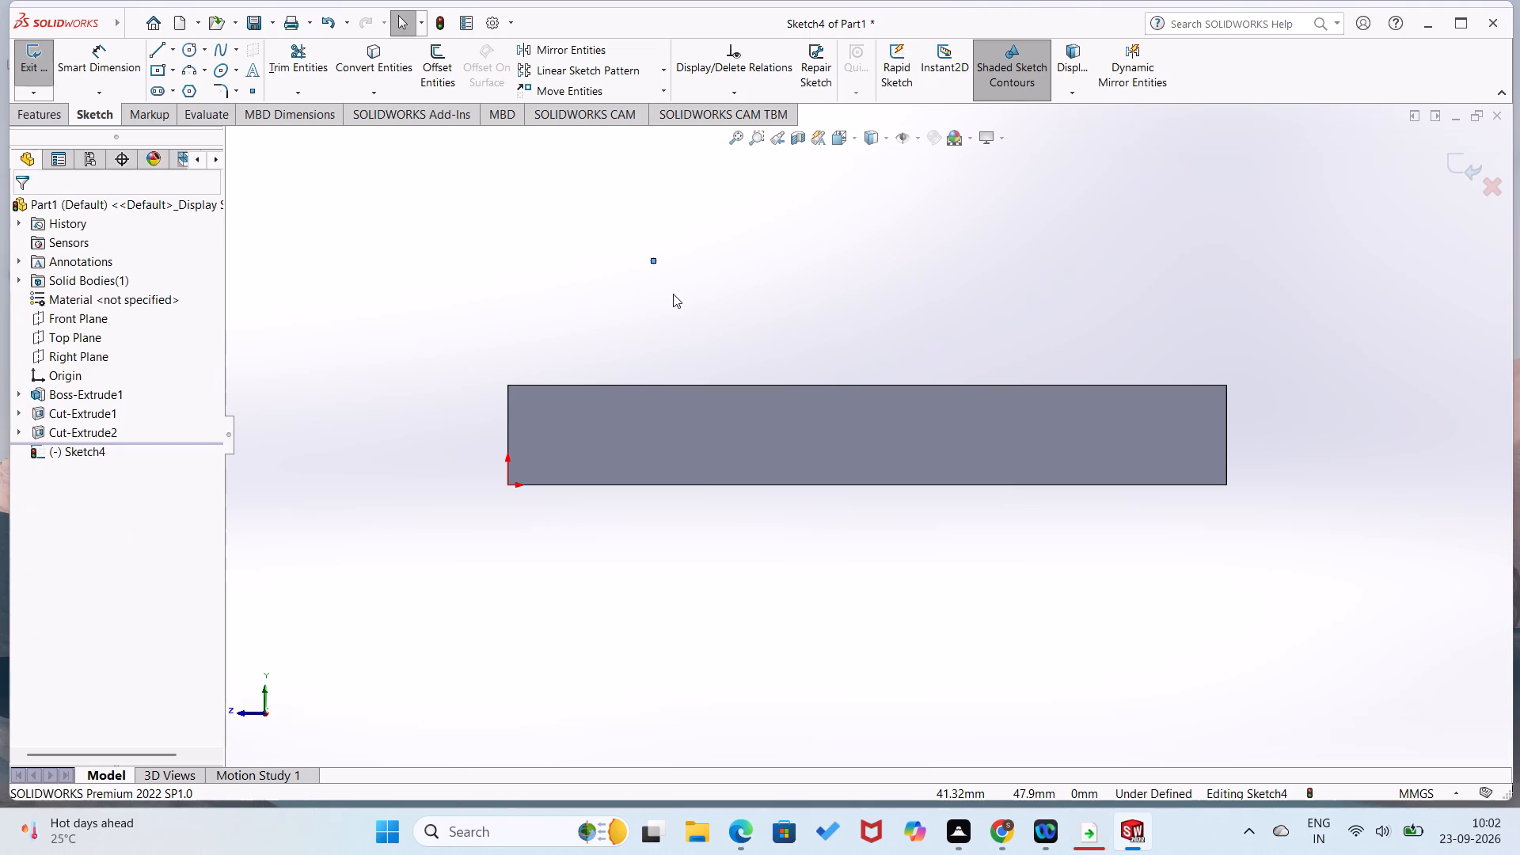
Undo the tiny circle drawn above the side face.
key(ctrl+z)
Draw a circle about 15.6 mm in radius above the side face, centred about 34 mm along and 61 mm up from the origin.
right_drag(644, 272, 771, 299)
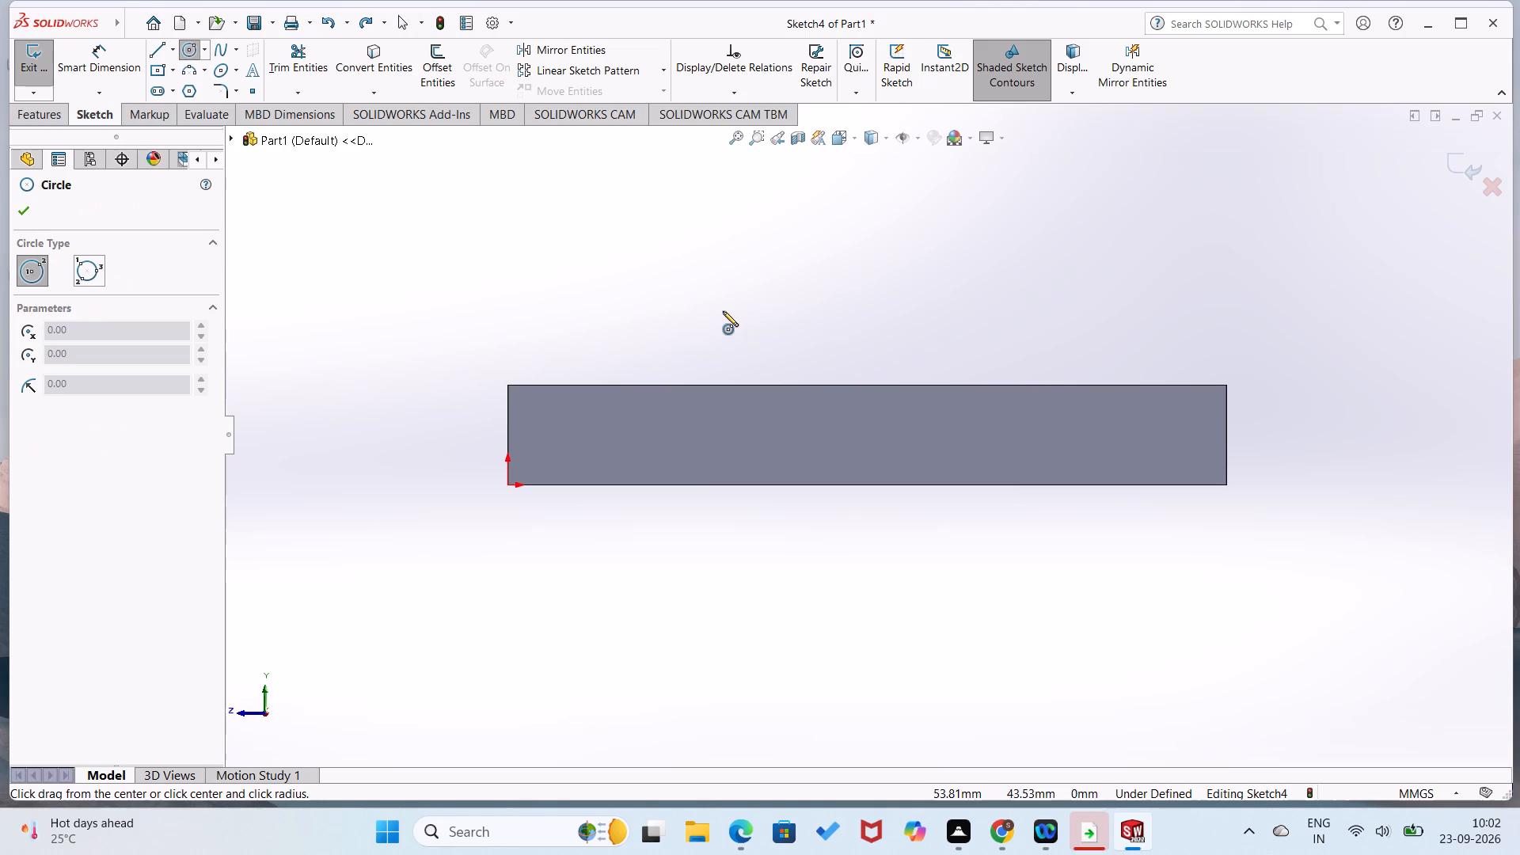
click(643, 243)
click(662, 302)
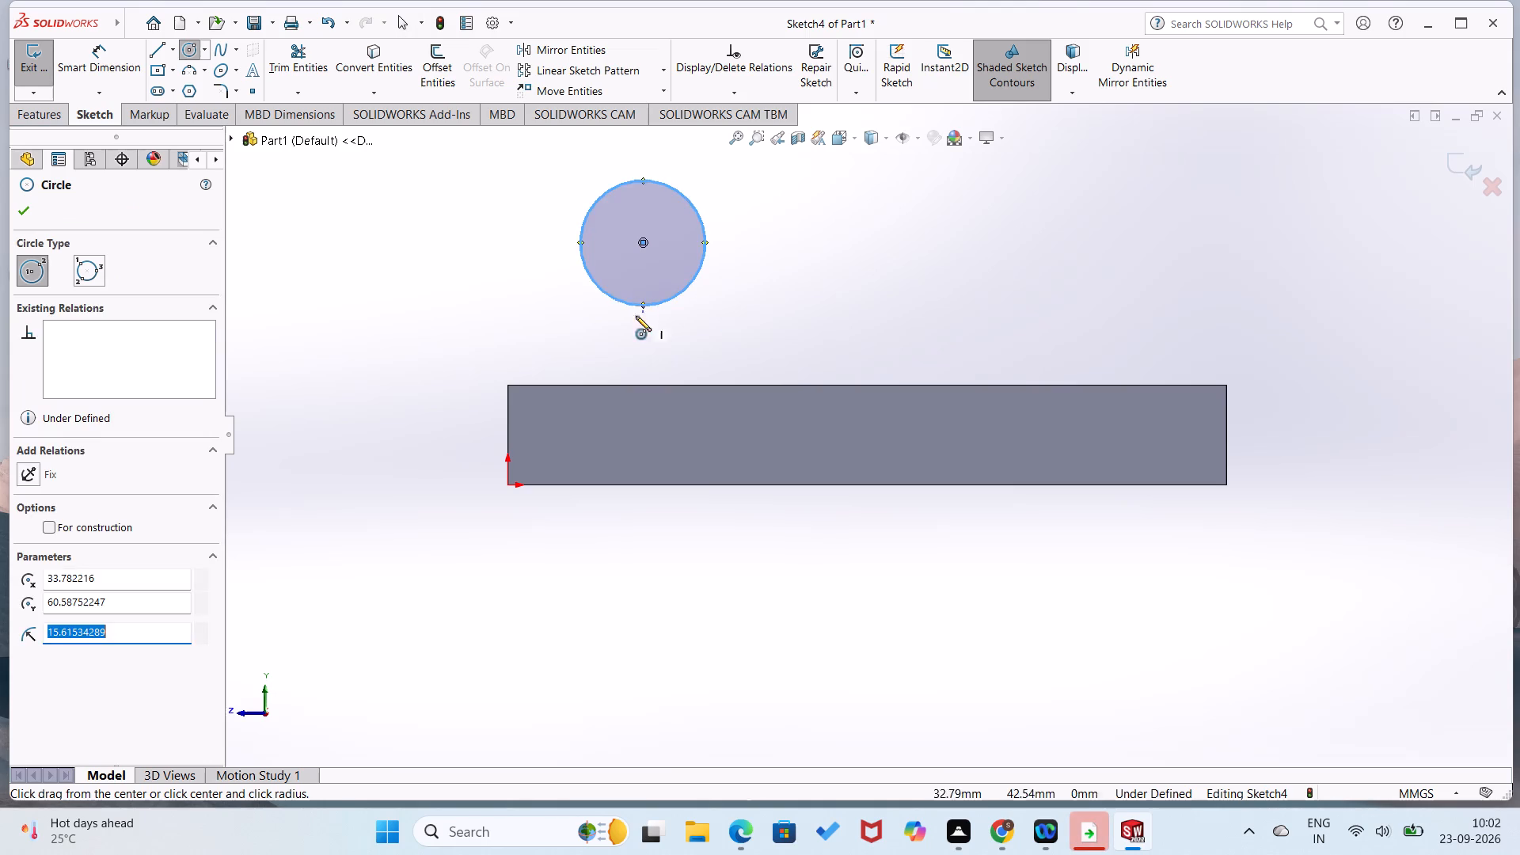
Dimension the circle's diameter as 45 mm.
right_drag(572, 324, 631, 182)
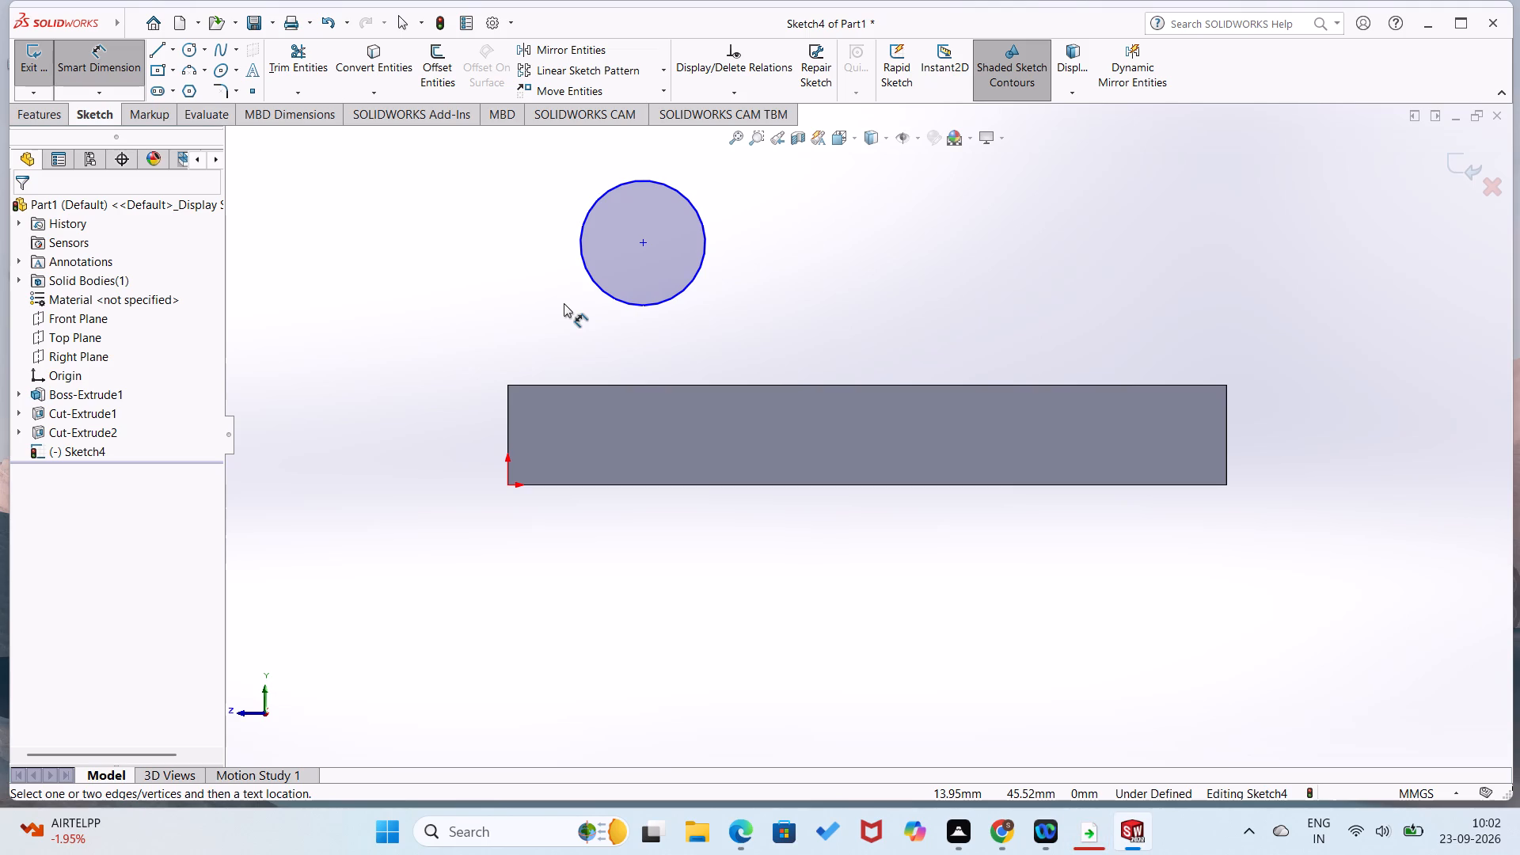
click(585, 268)
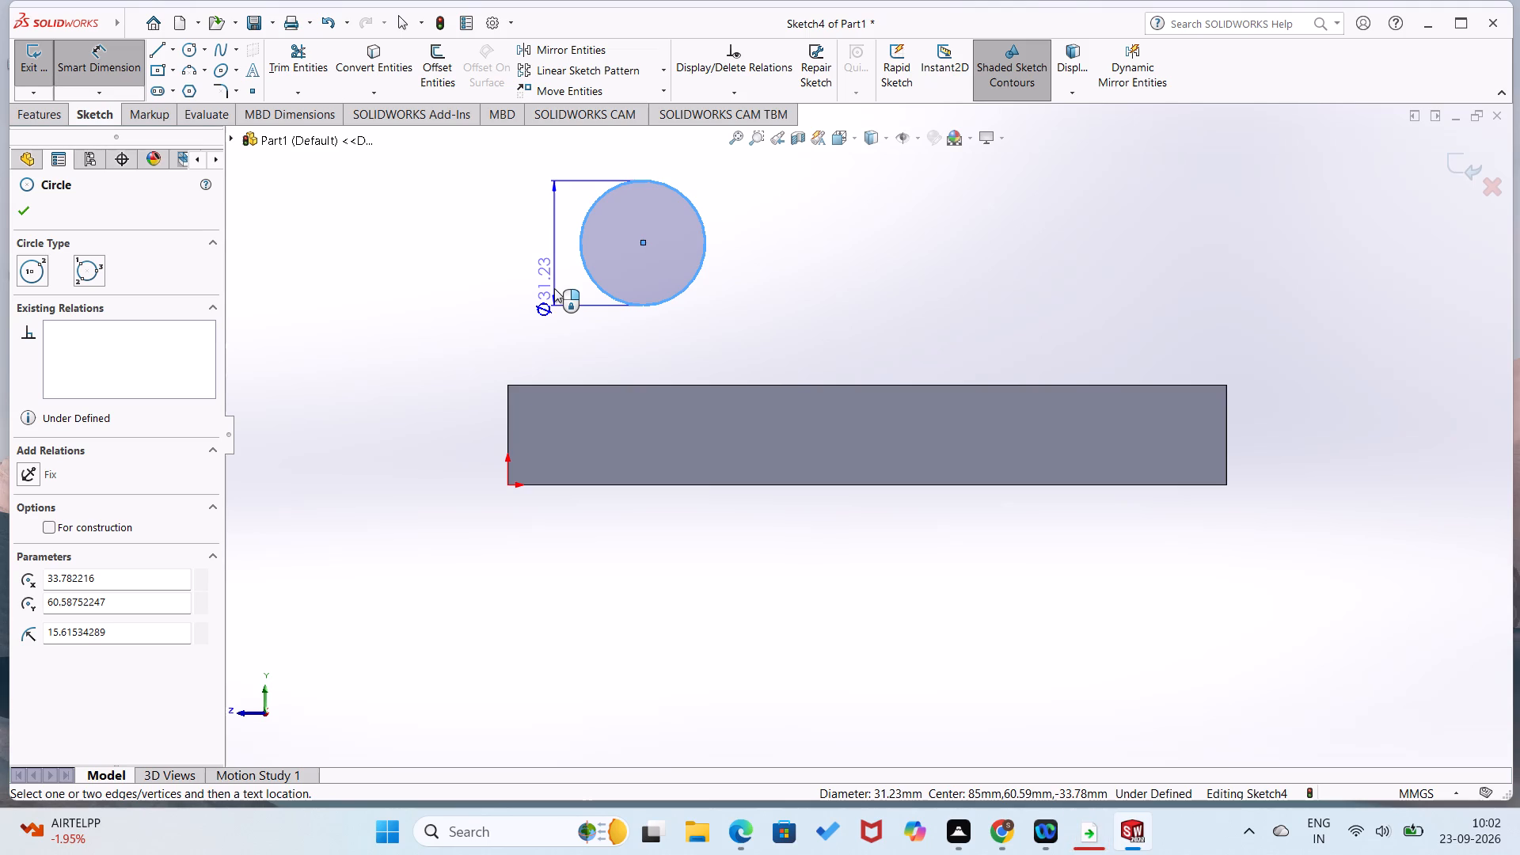
click(554, 288)
text(45)
key(Return)
click(472, 325)
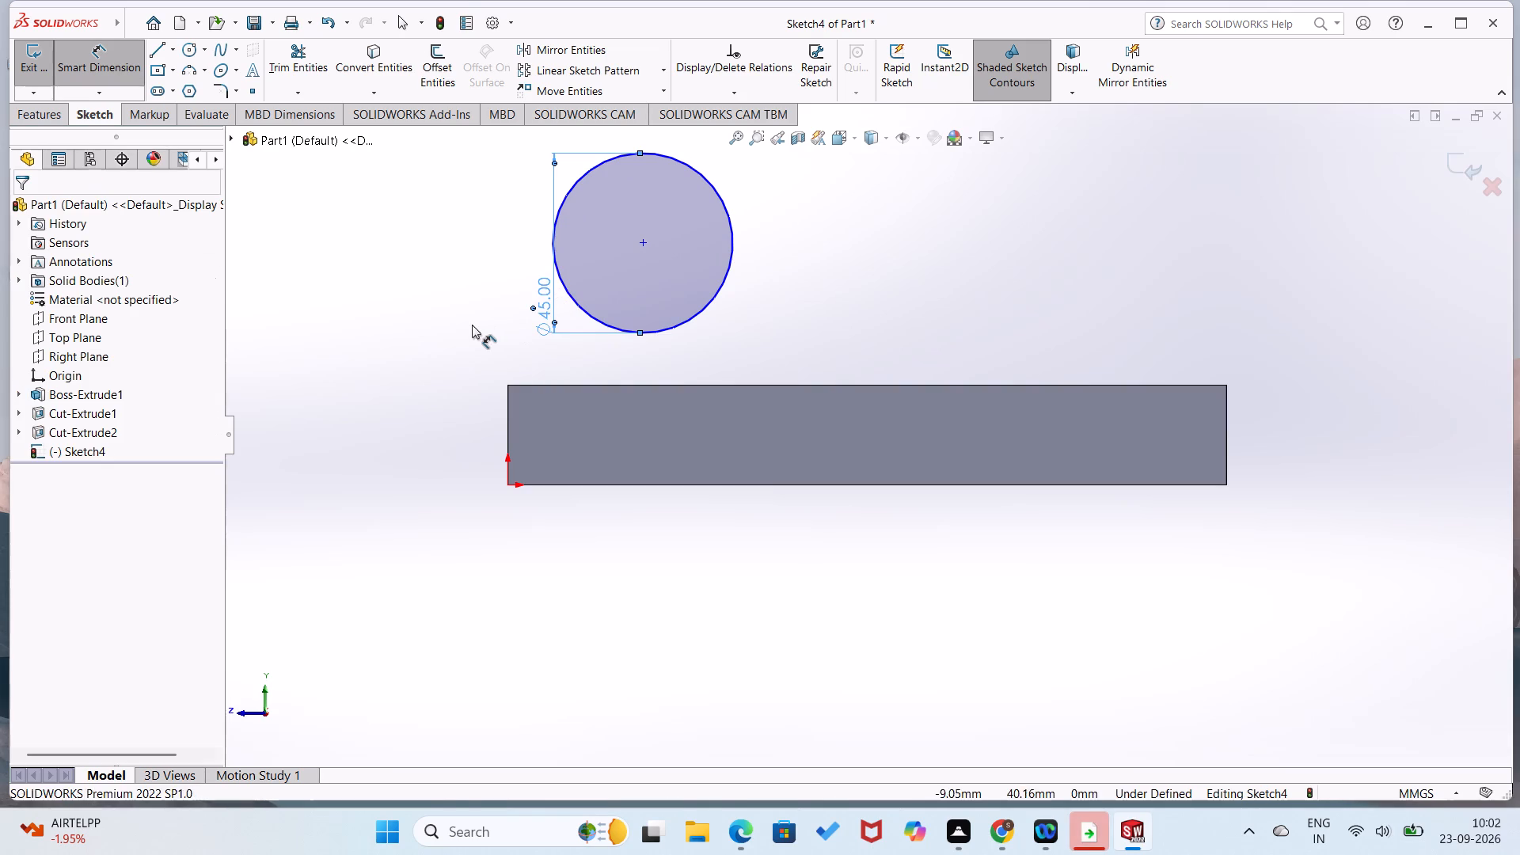
Dimension the circle centre's height above the block's bottom edge as 70 mm.
click(644, 244)
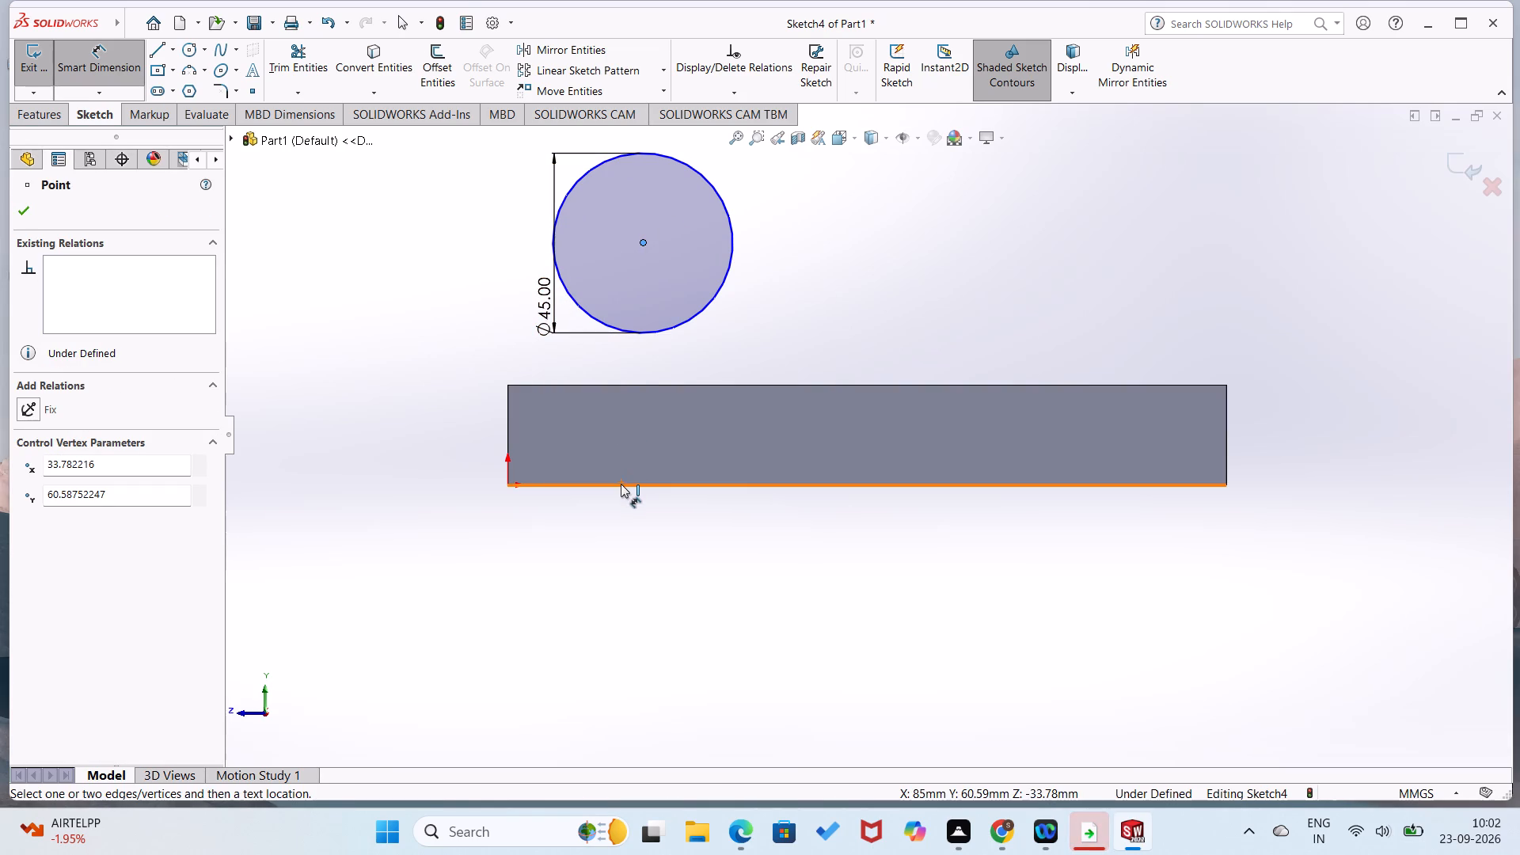
click(621, 484)
click(370, 397)
text(70)
key(Return)
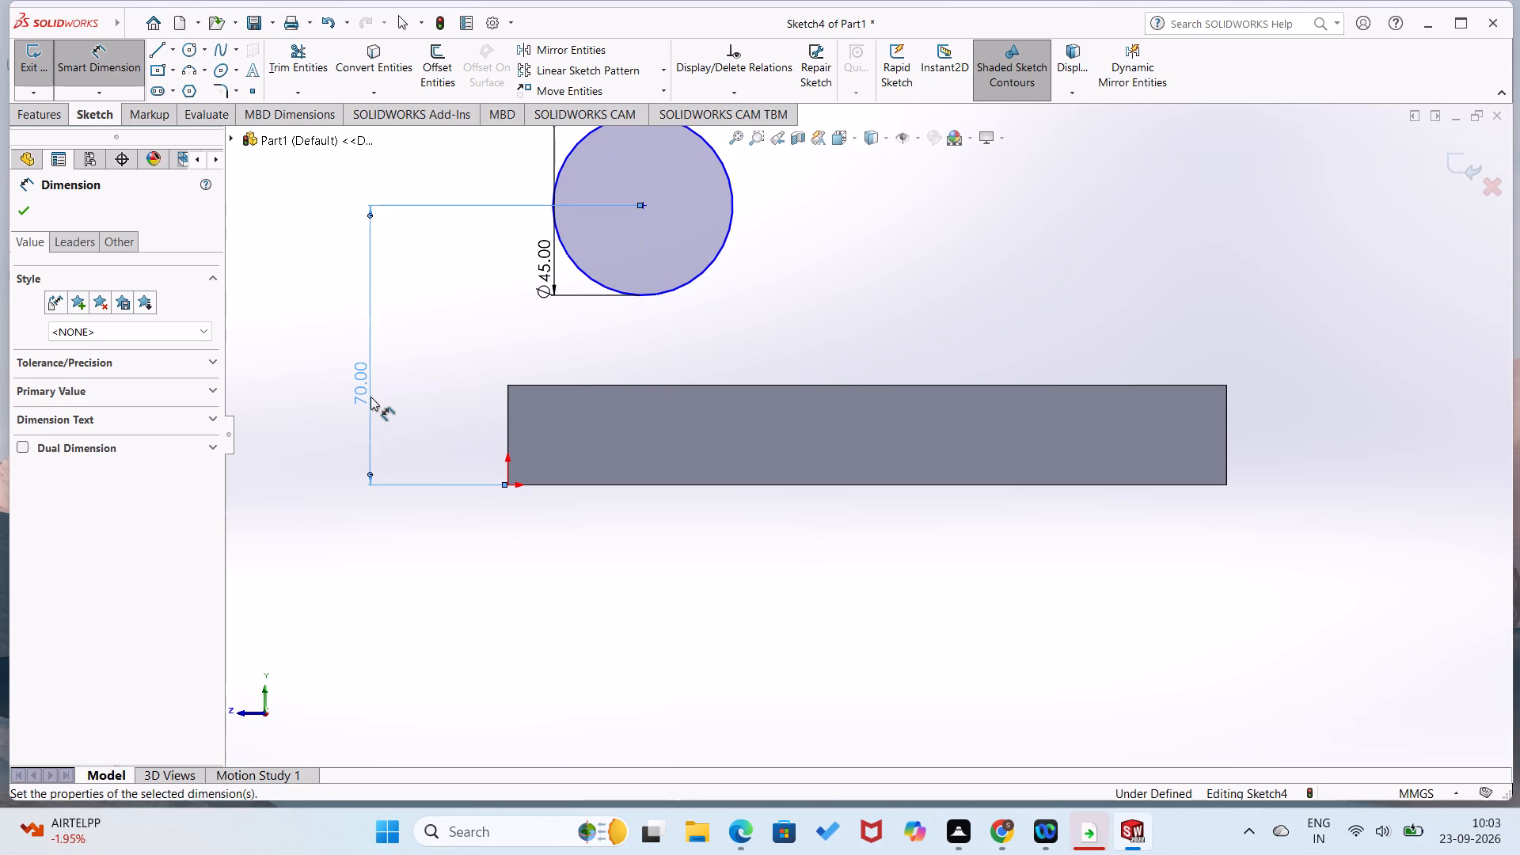
click(393, 392)
scroll(405, 389, up, 1)
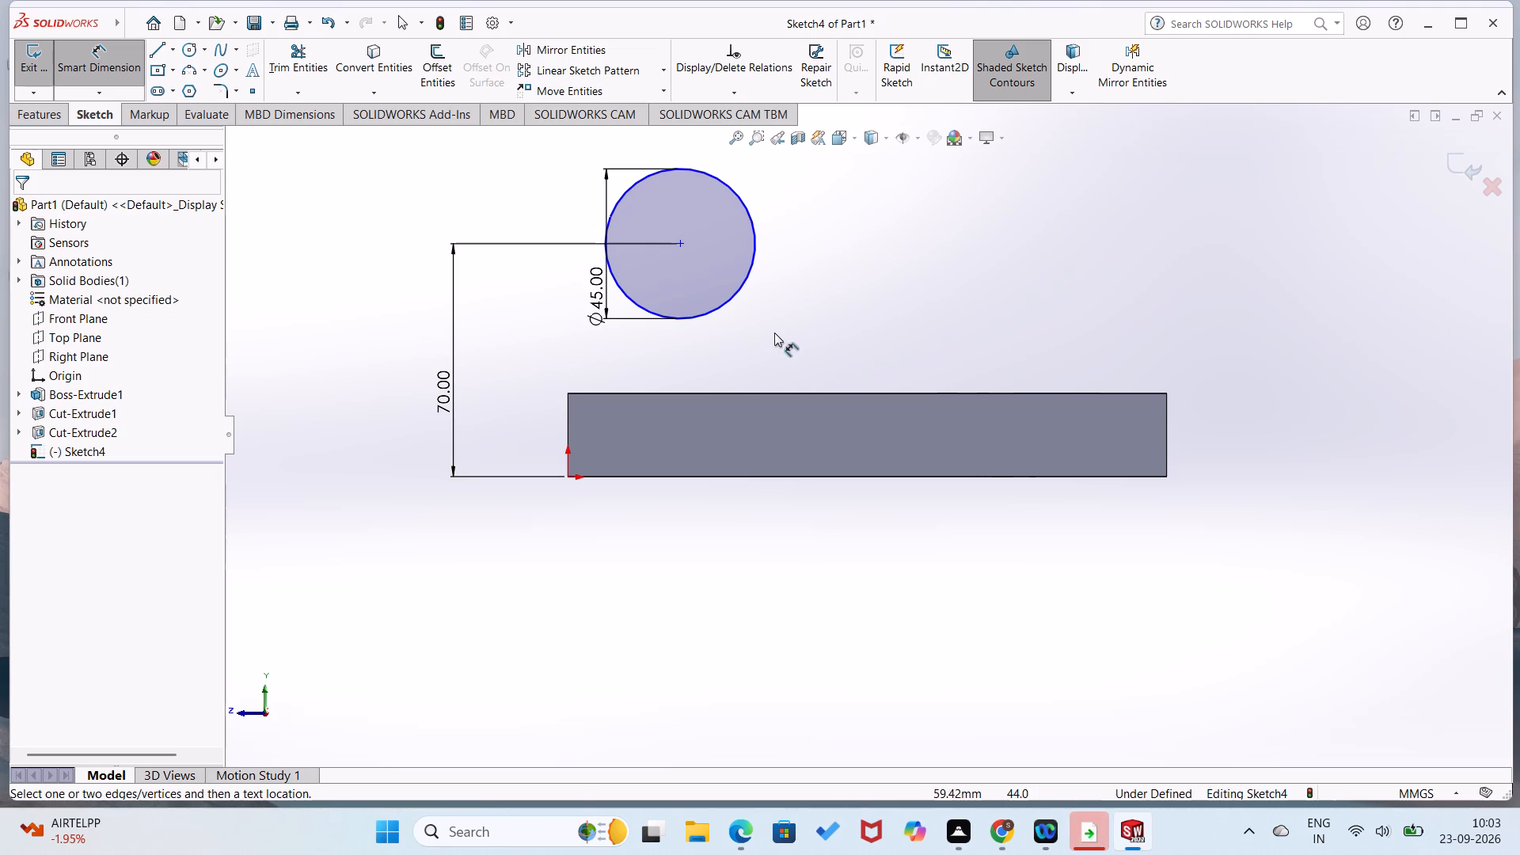
Dimension the horizontal distance from the circle's centre to the block's short vertical edge at the origin.
click(681, 241)
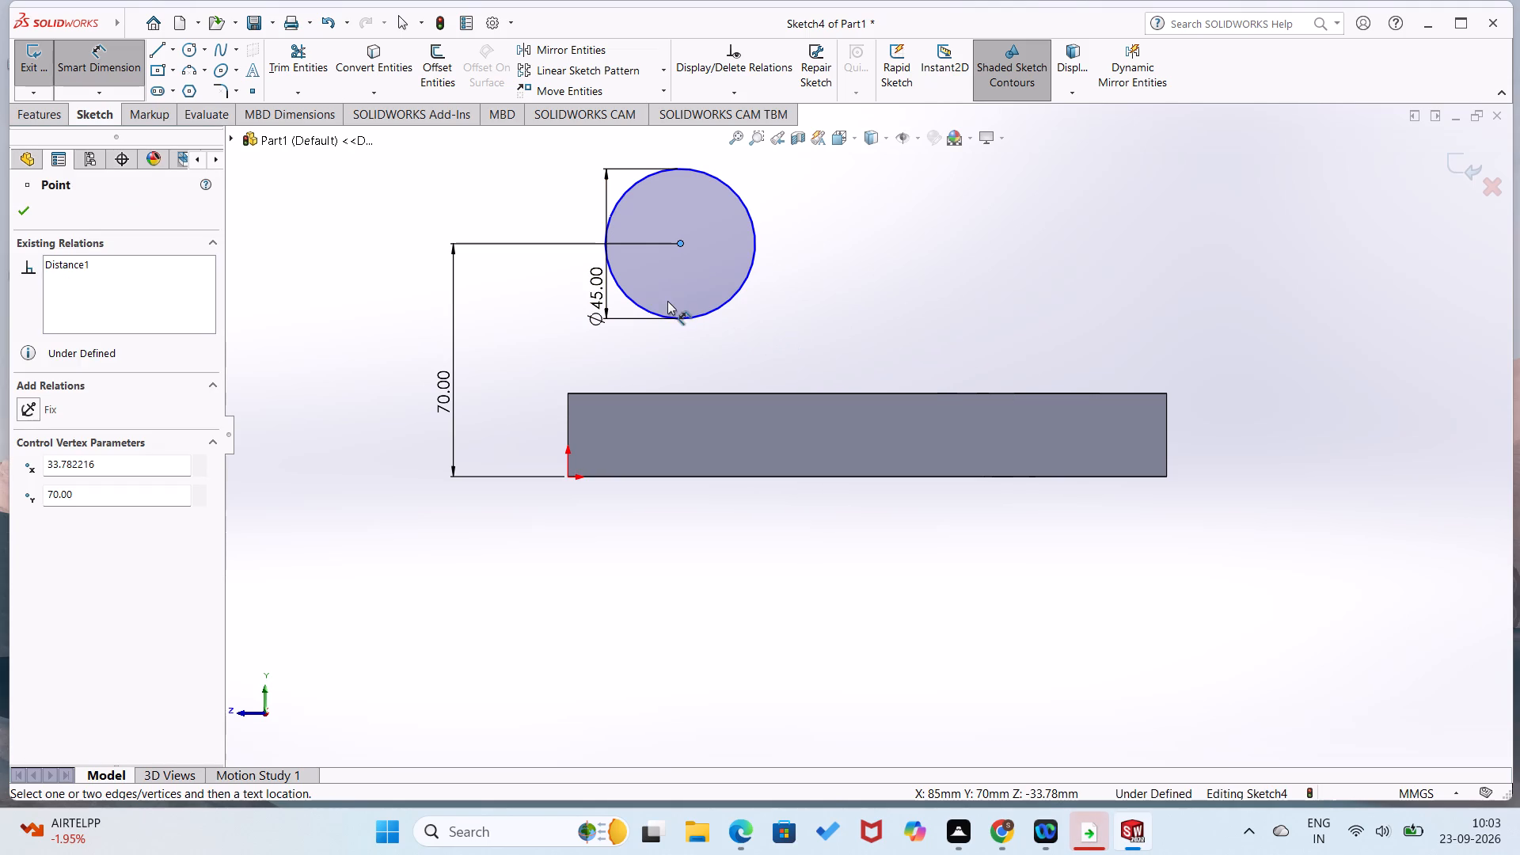
click(570, 431)
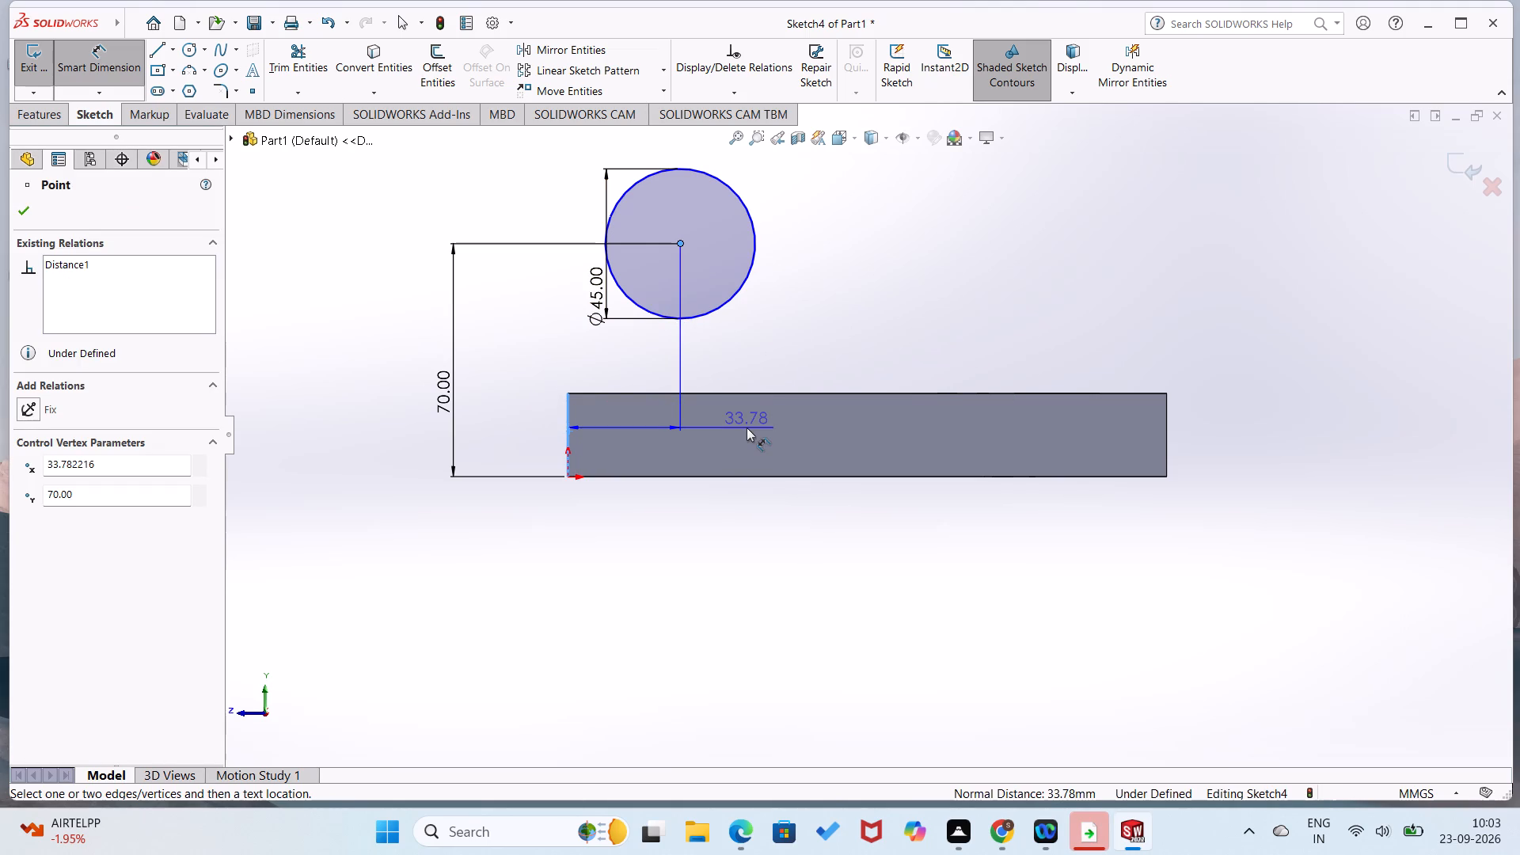
click(747, 427)
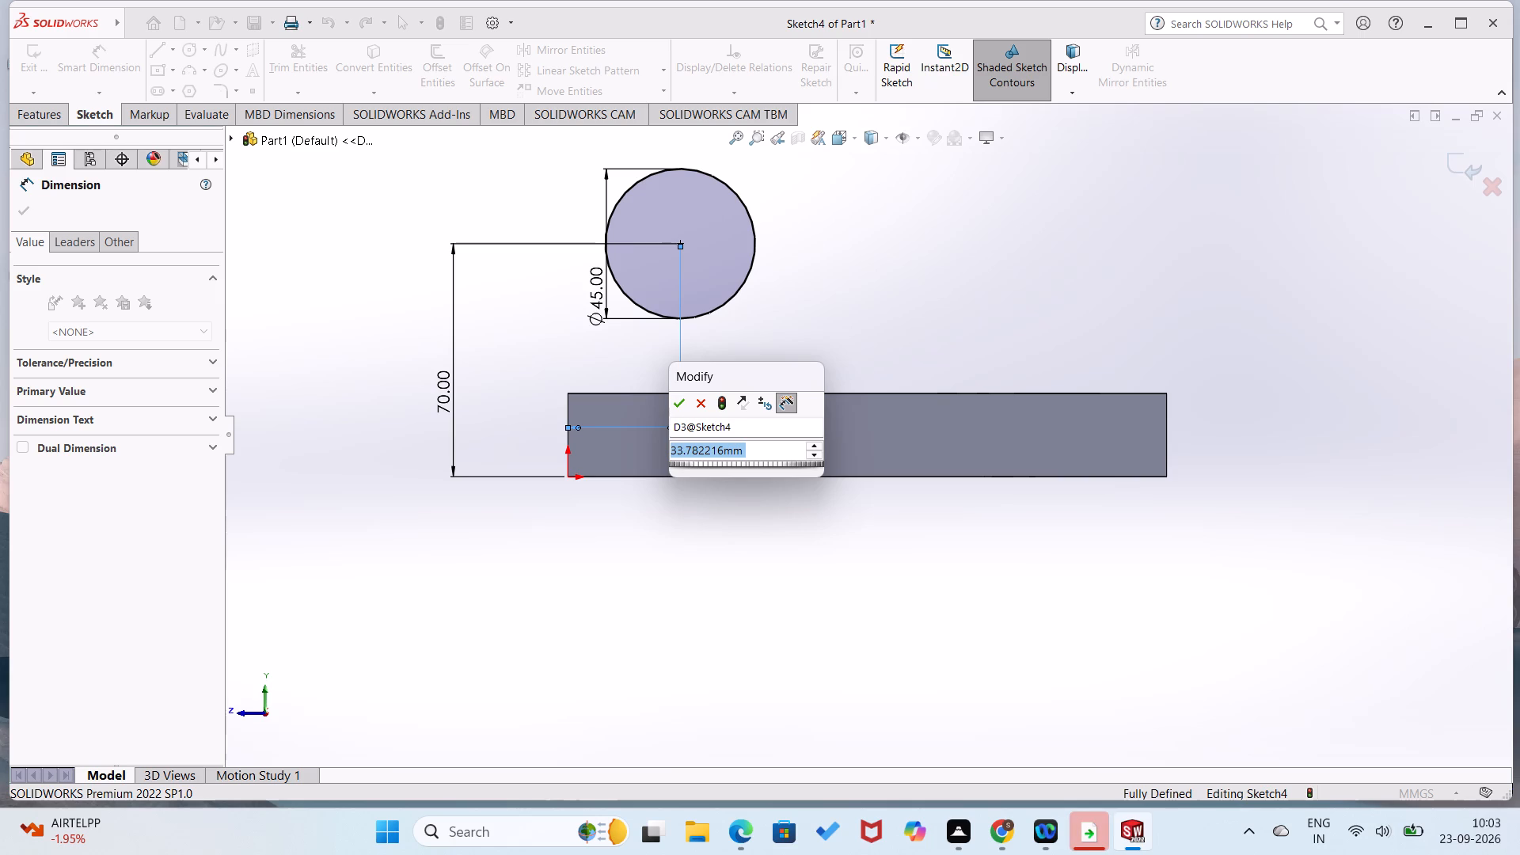
middle_drag(747, 427, 713, 578)
middle_drag(788, 477, 784, 587)
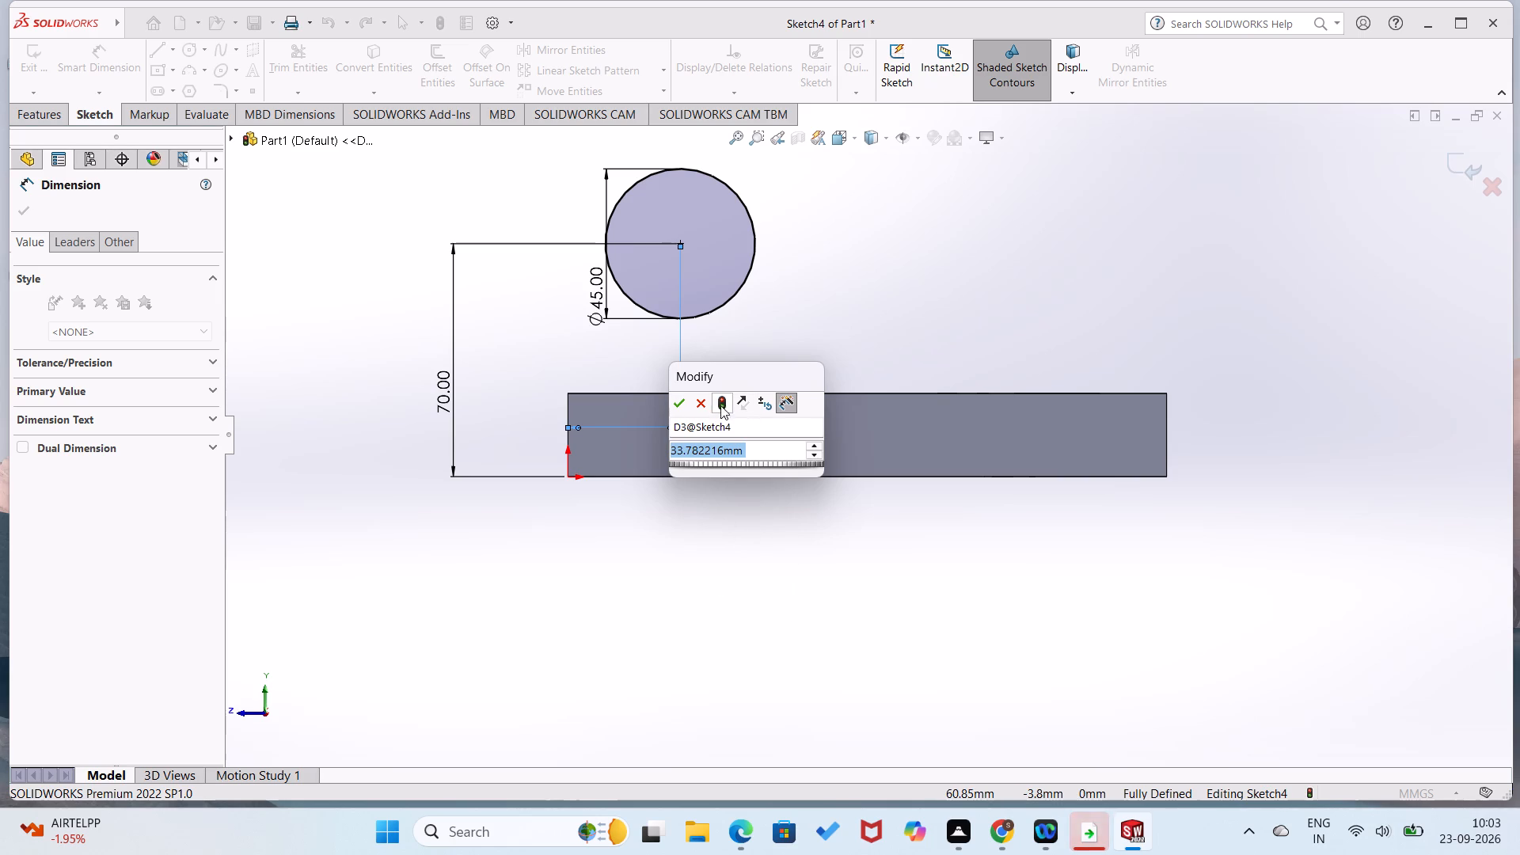
click(701, 400)
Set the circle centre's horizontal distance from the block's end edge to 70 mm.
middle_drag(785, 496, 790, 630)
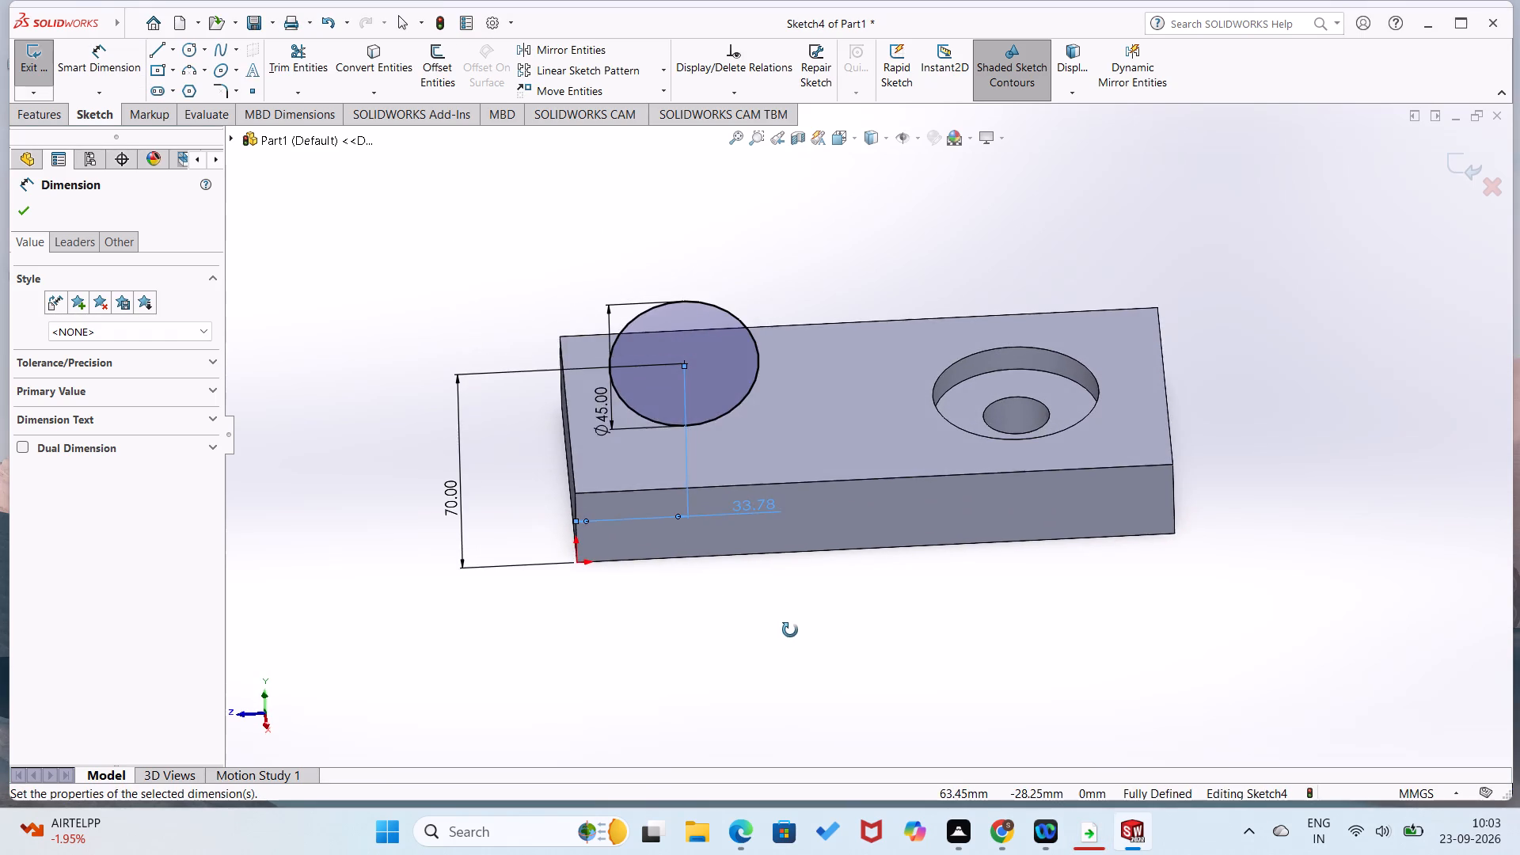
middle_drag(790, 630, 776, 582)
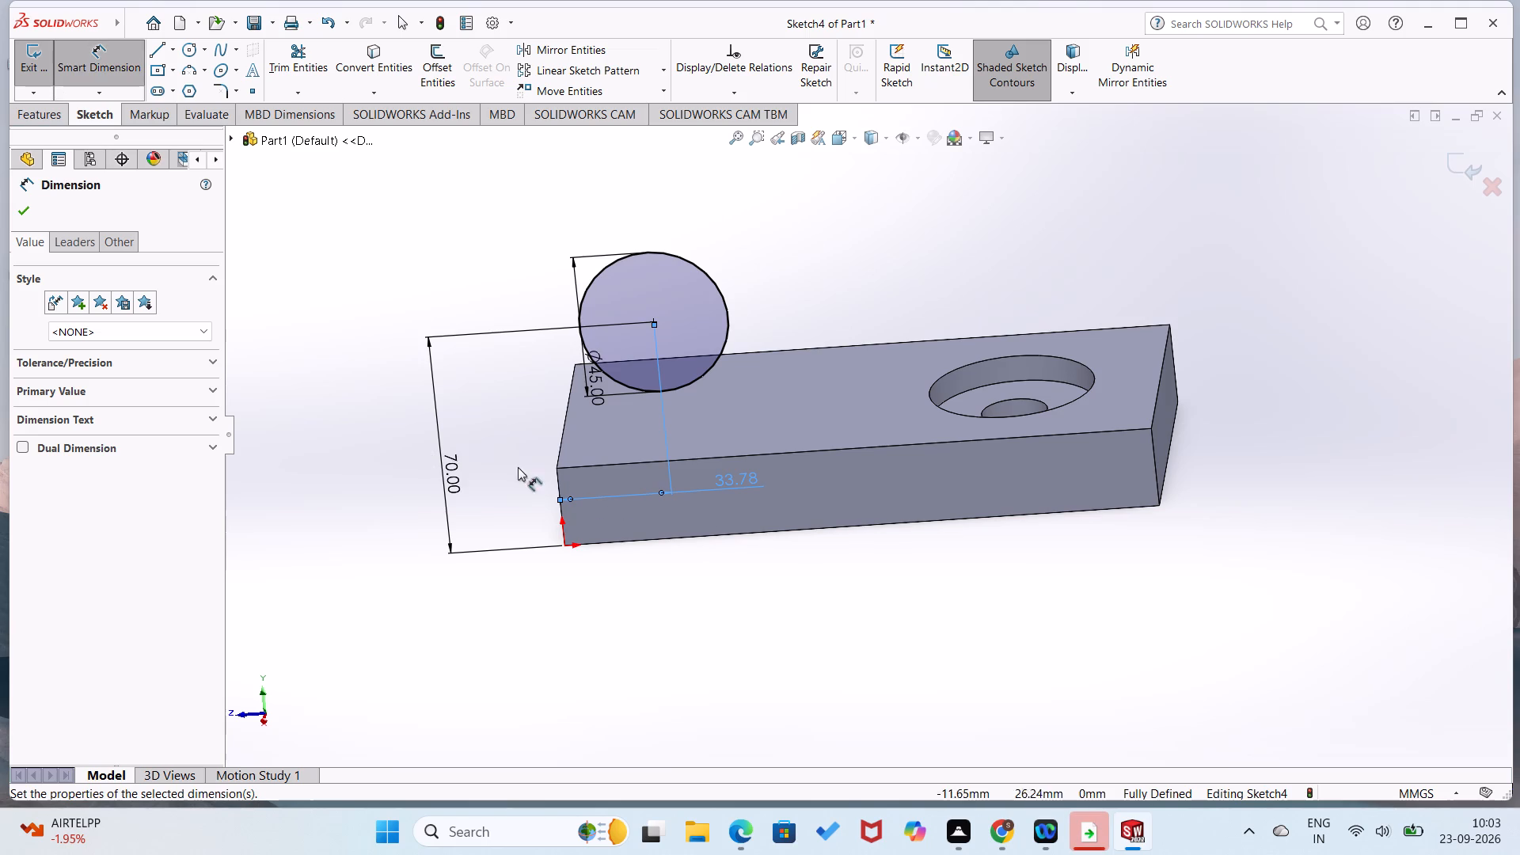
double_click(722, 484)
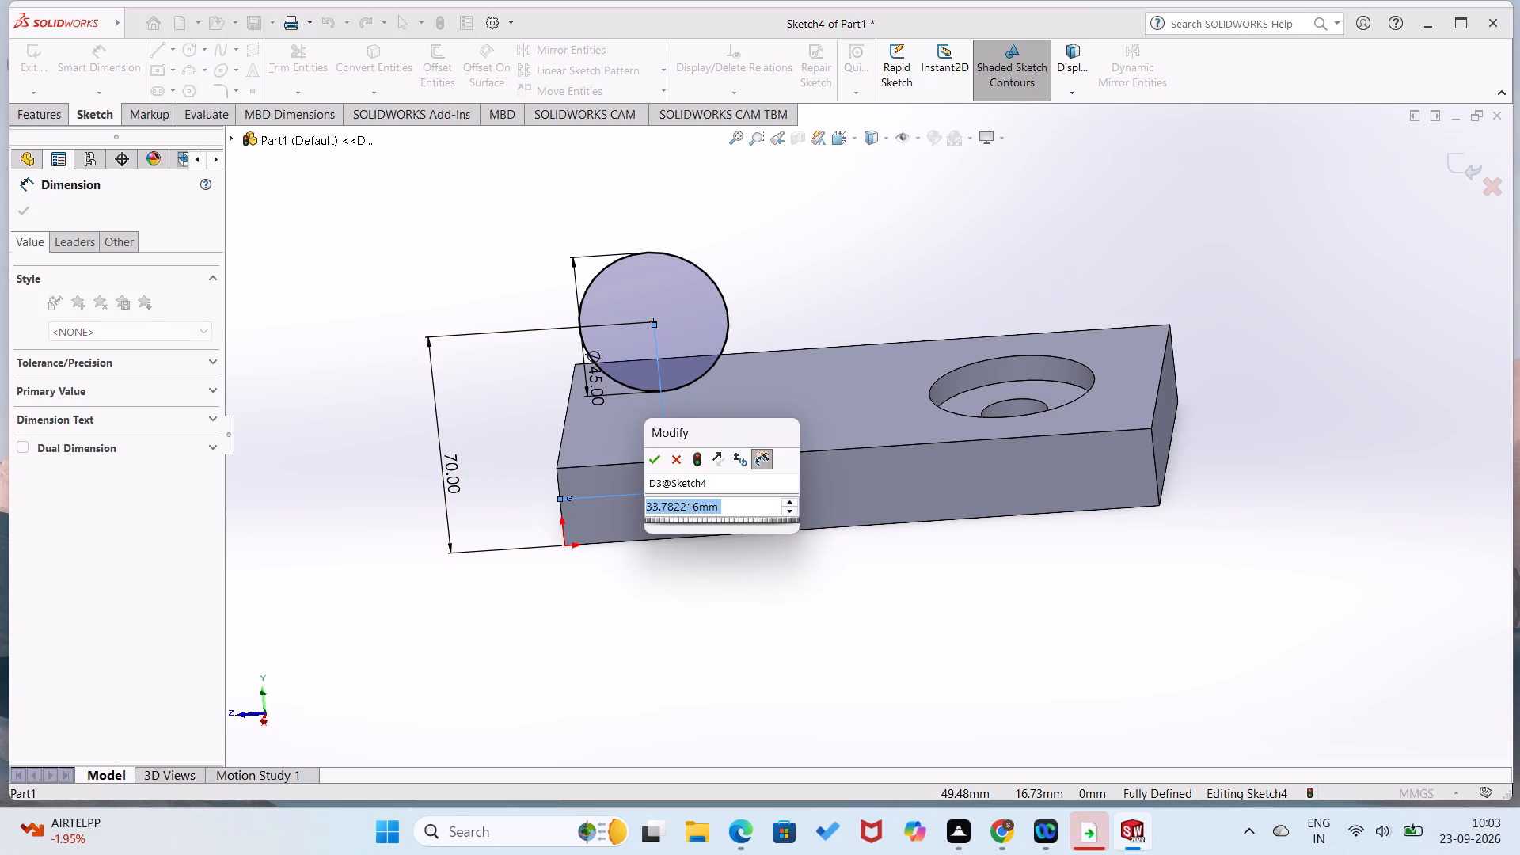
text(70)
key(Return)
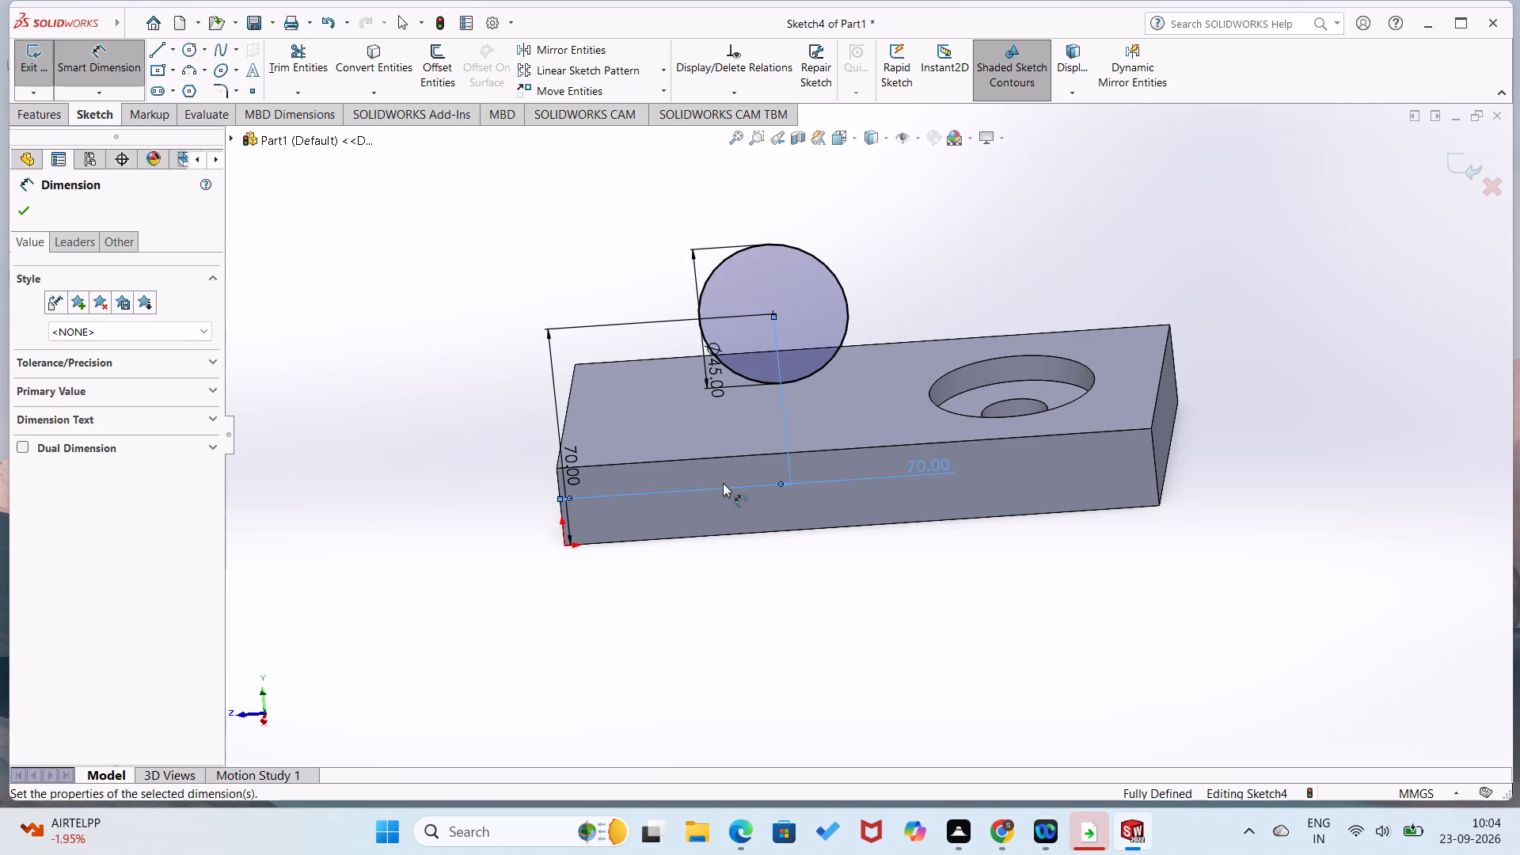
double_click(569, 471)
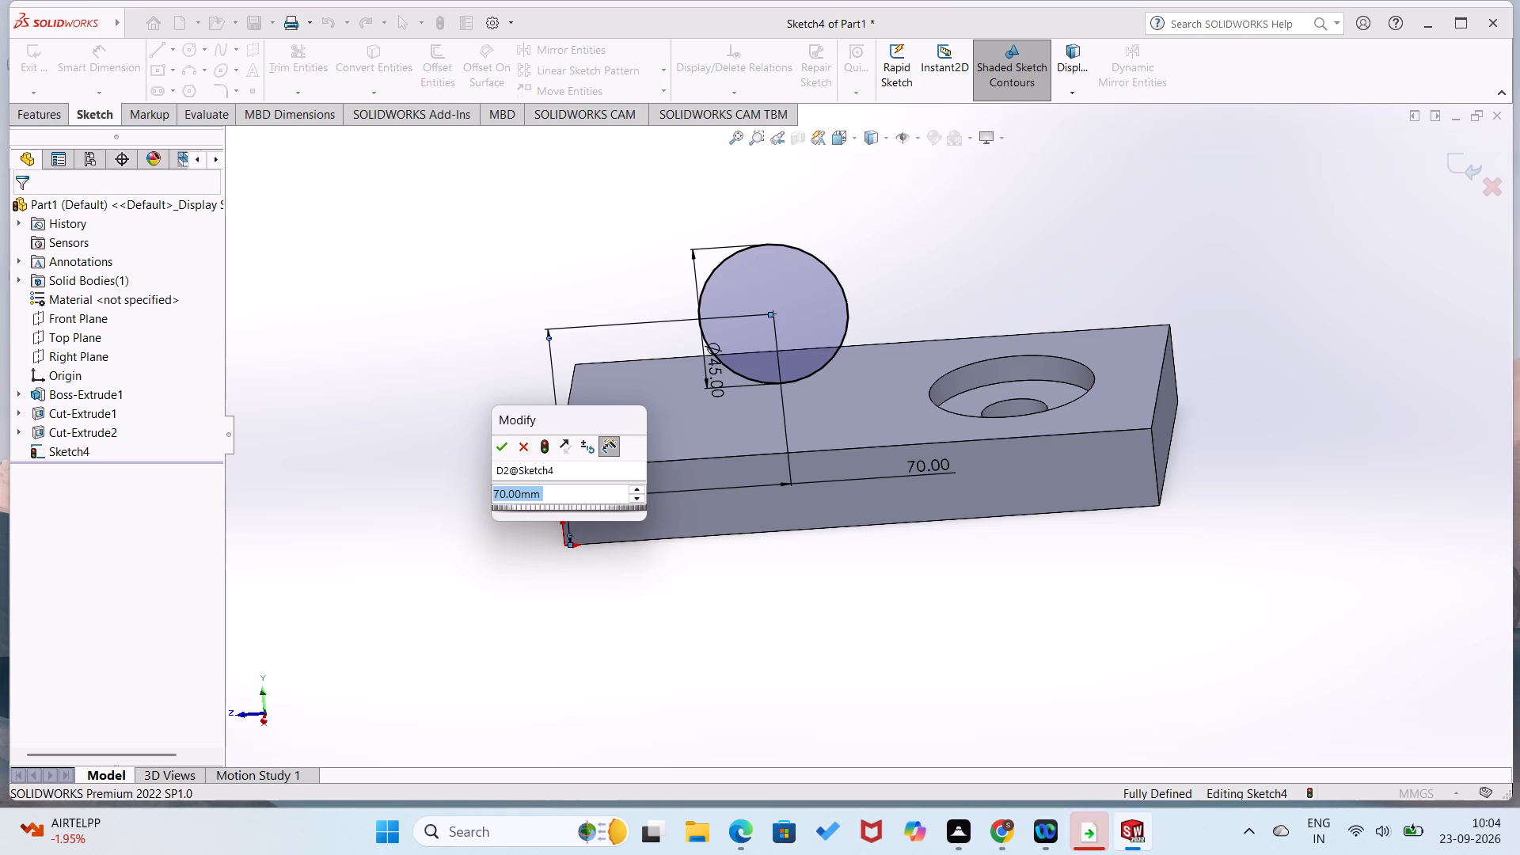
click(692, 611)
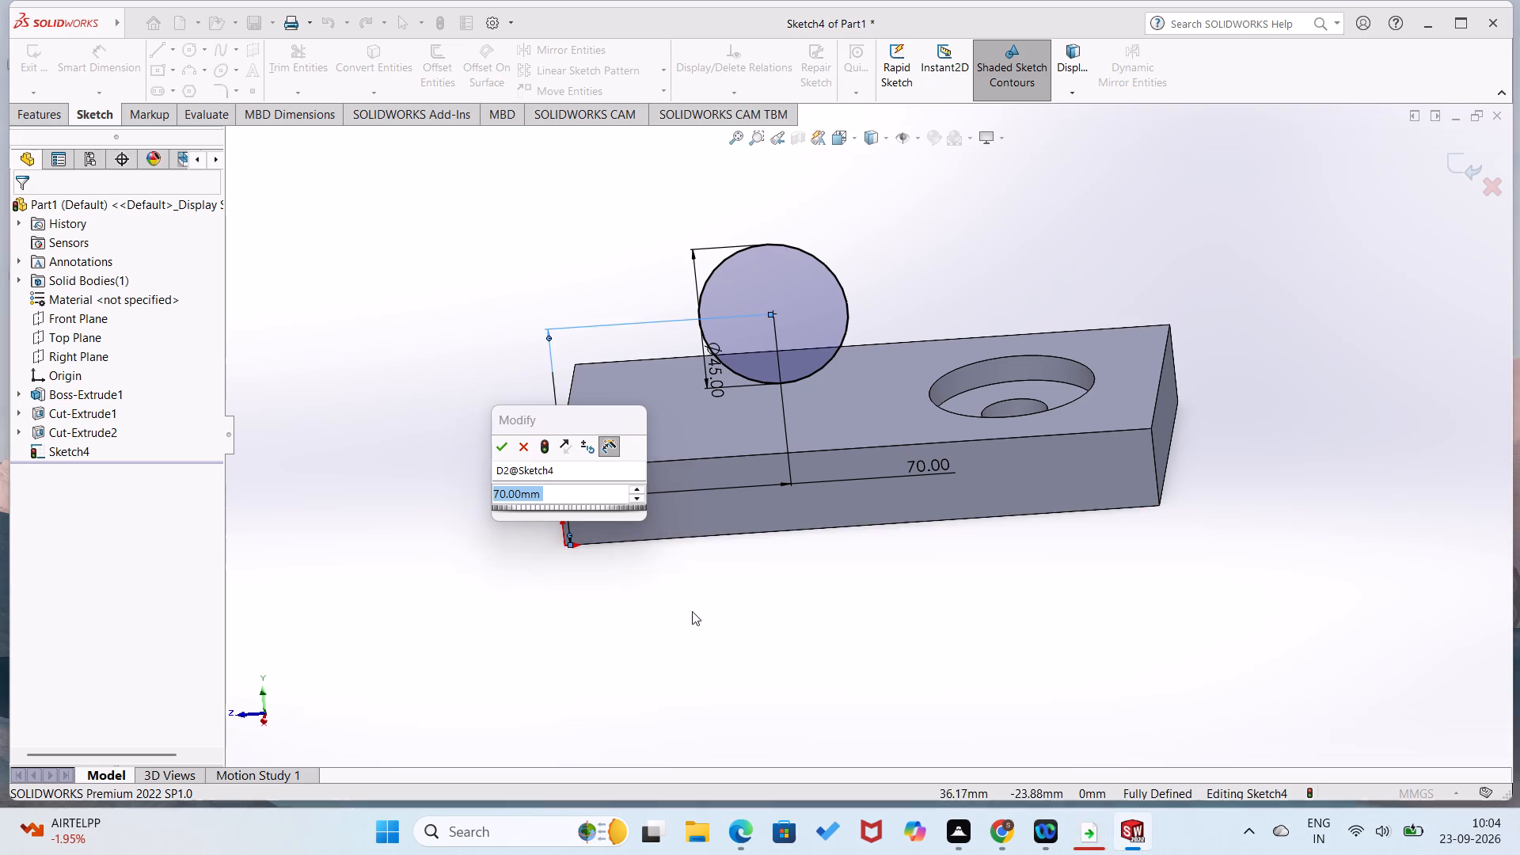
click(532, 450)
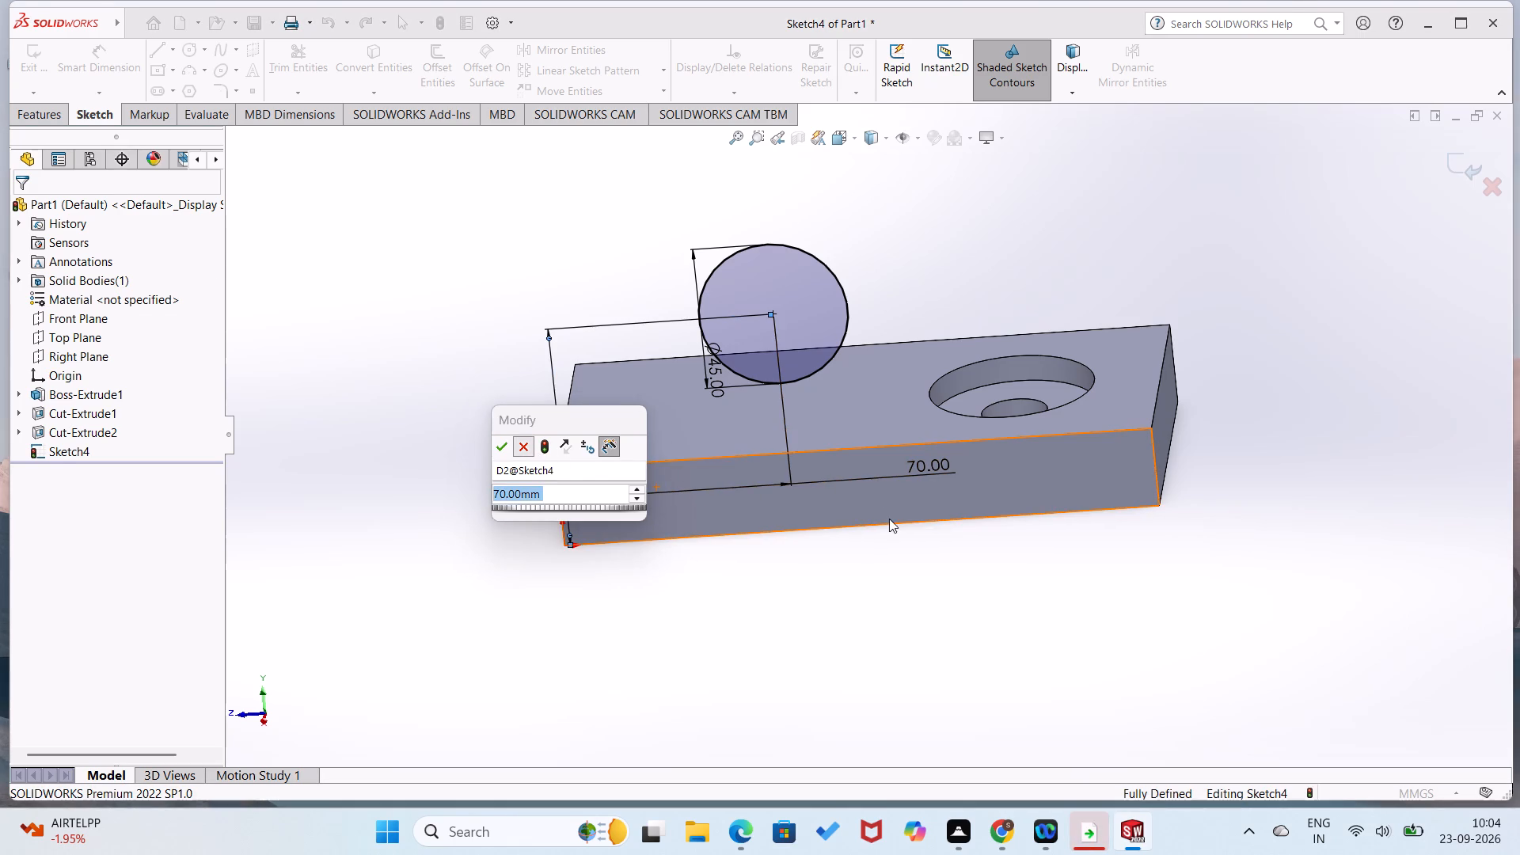
Set the circle centre's horizontal distance from the block's end edge to 45 mm.
double_click(925, 477)
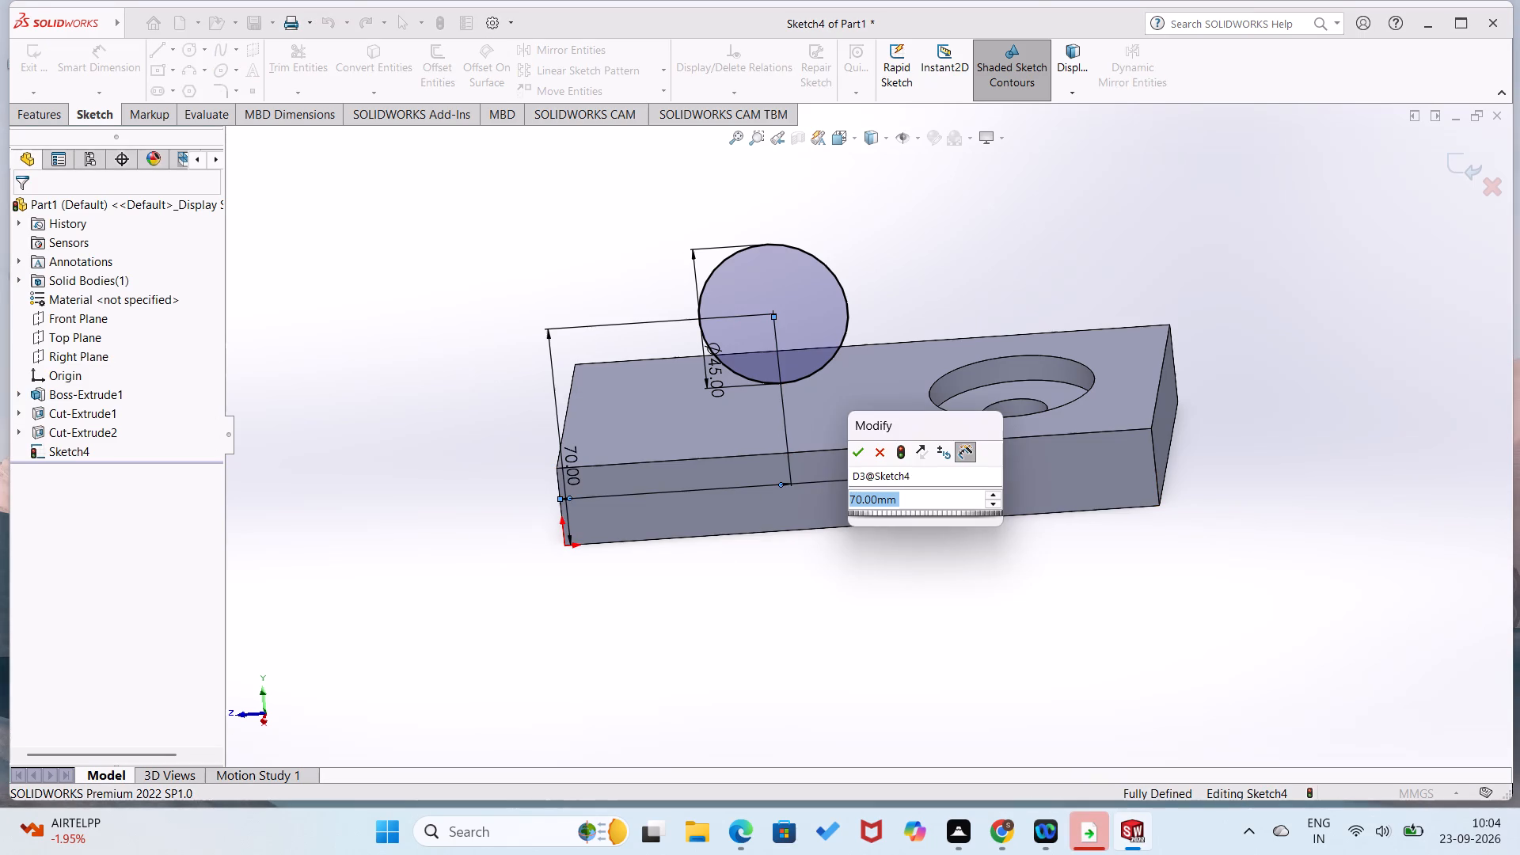
text(45)
key(Return)
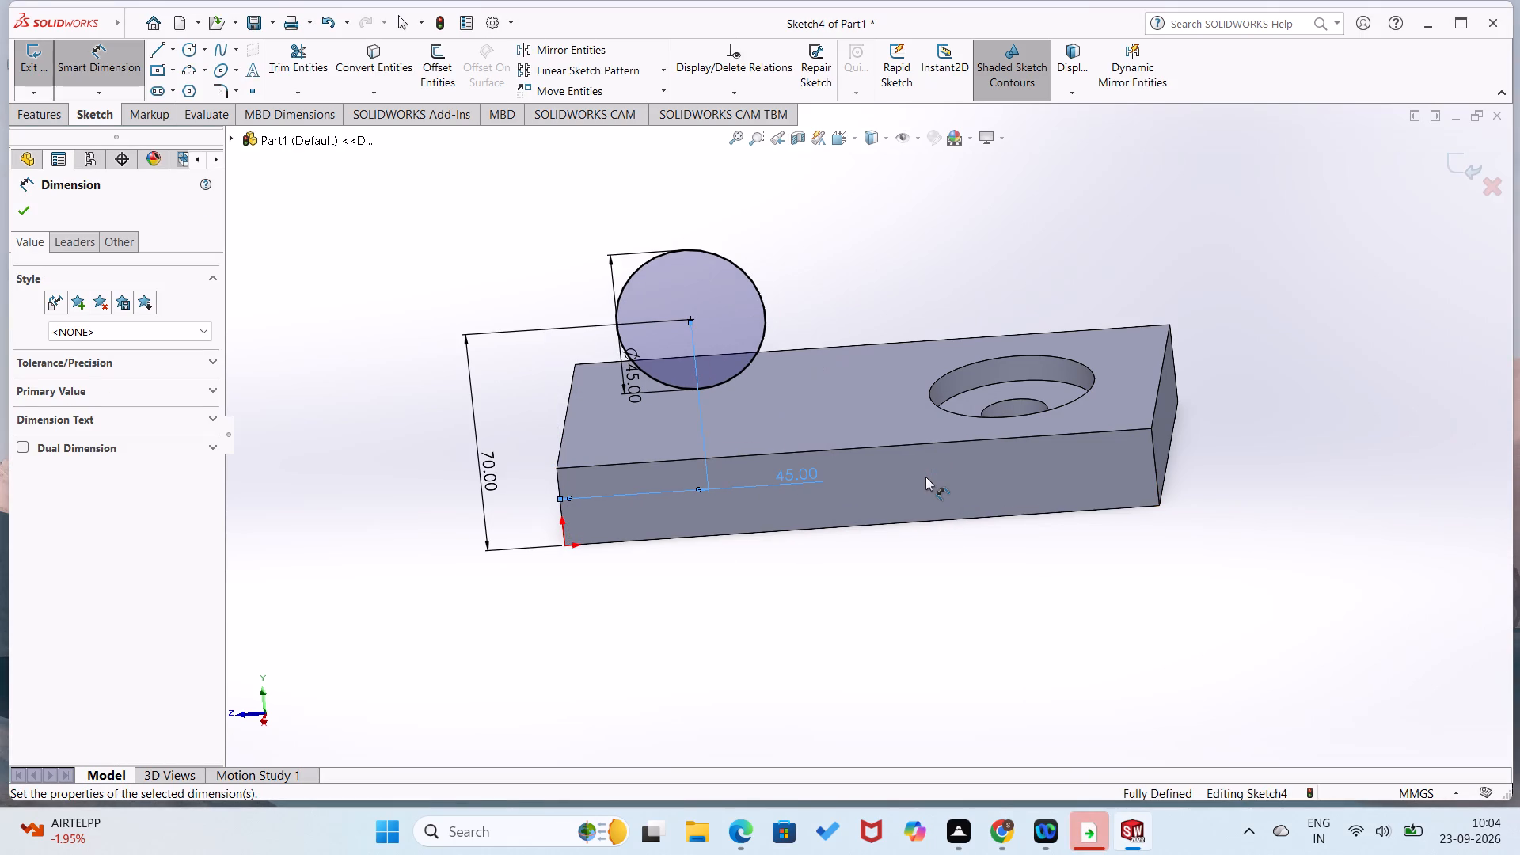
click(598, 614)
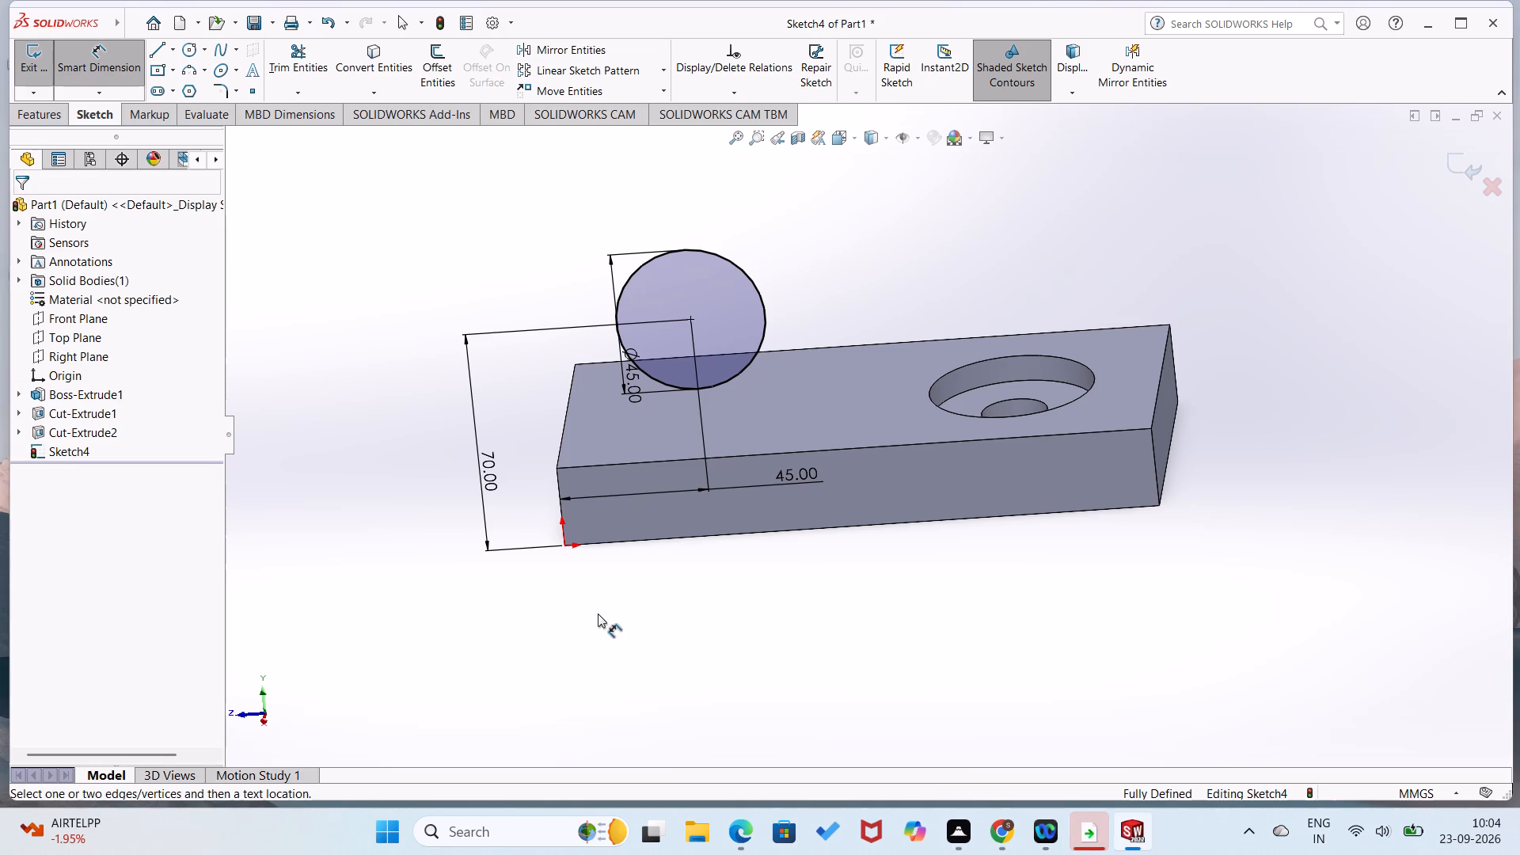
scroll(522, 571, up, 1)
scroll(522, 570, down, 2)
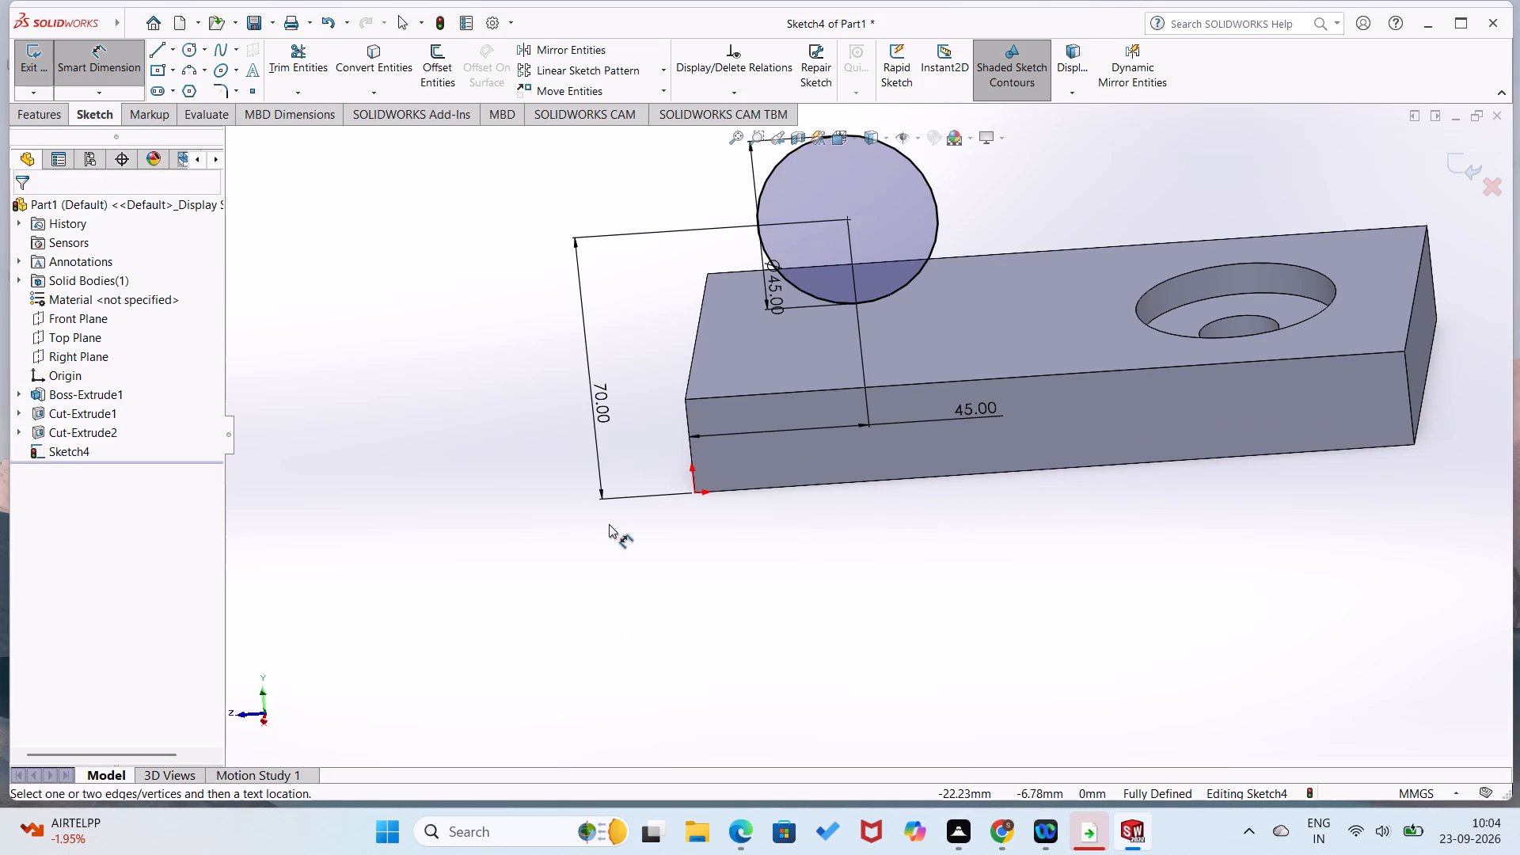
Sketch connected lines from the block's top corner above the origin to the circle's nearer side quadrant and across its 45 mm diameter.
key(ctrl+8)
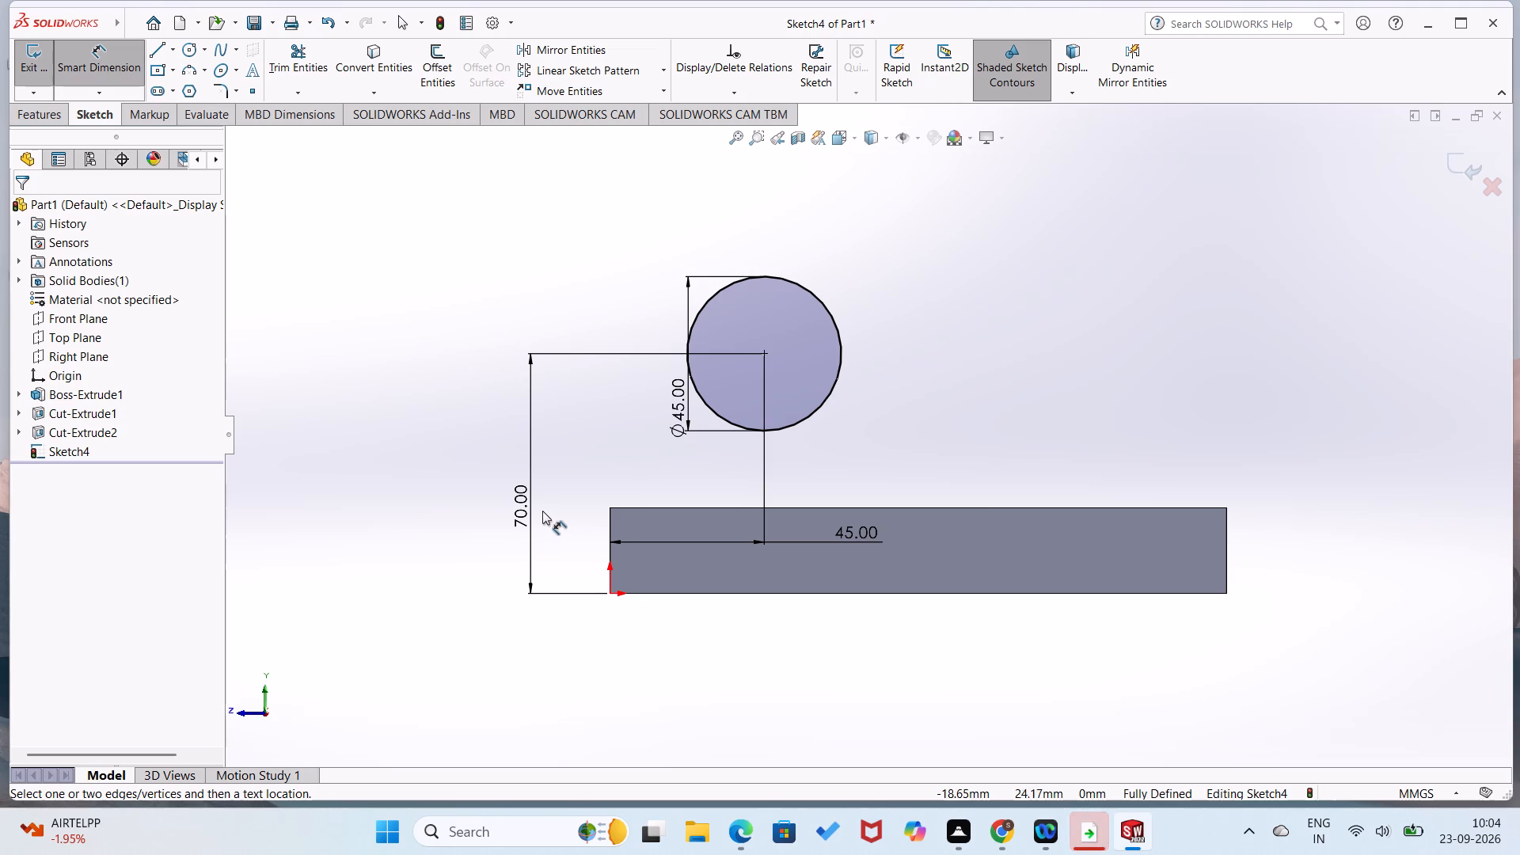
right_drag(530, 525, 278, 661)
right_drag(606, 492, 134, 412)
click(608, 509)
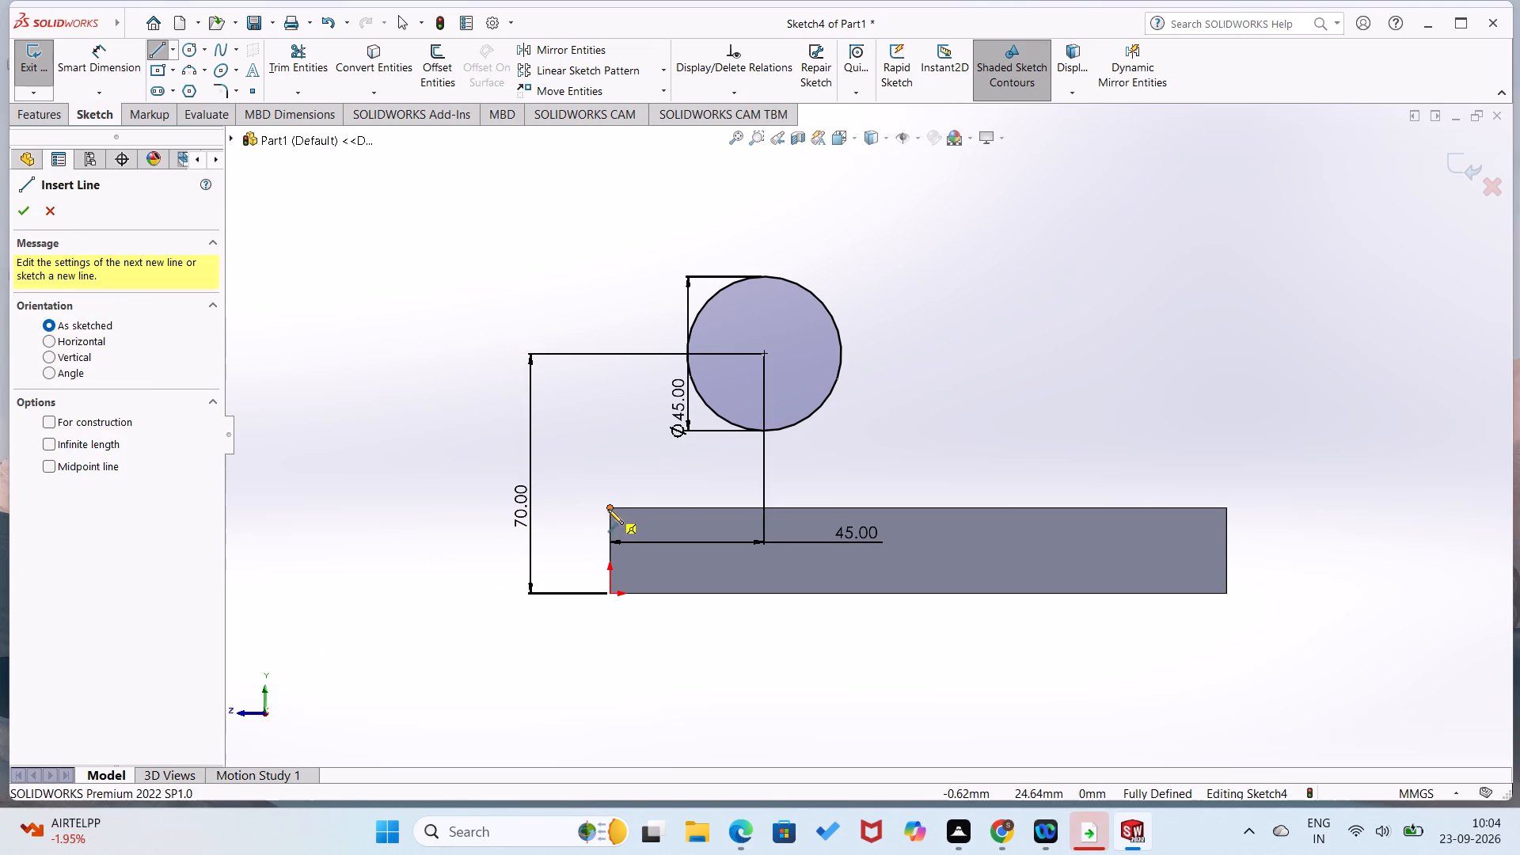
click(686, 352)
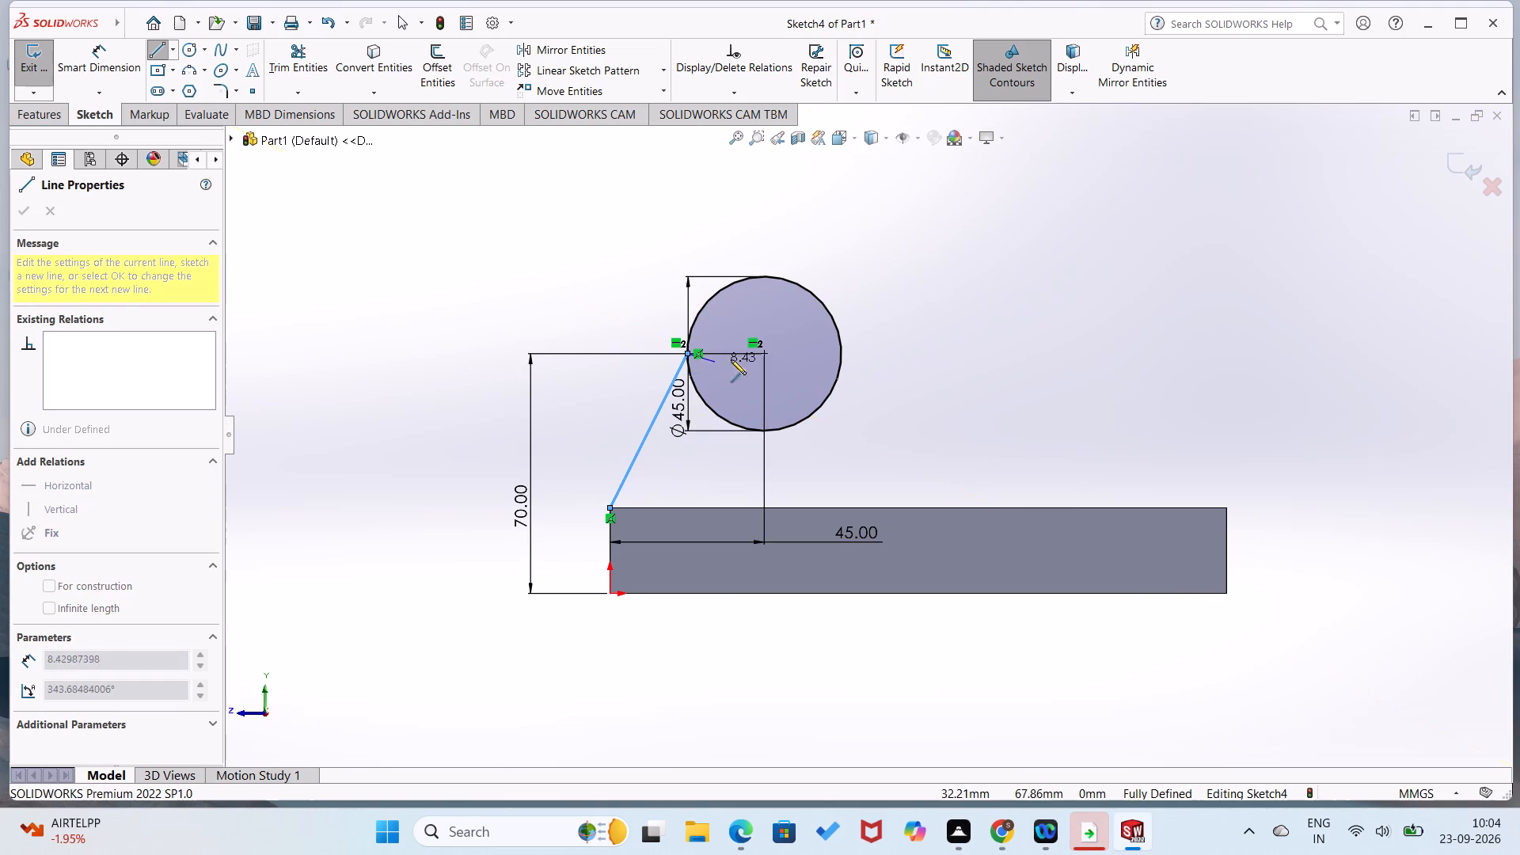
click(842, 351)
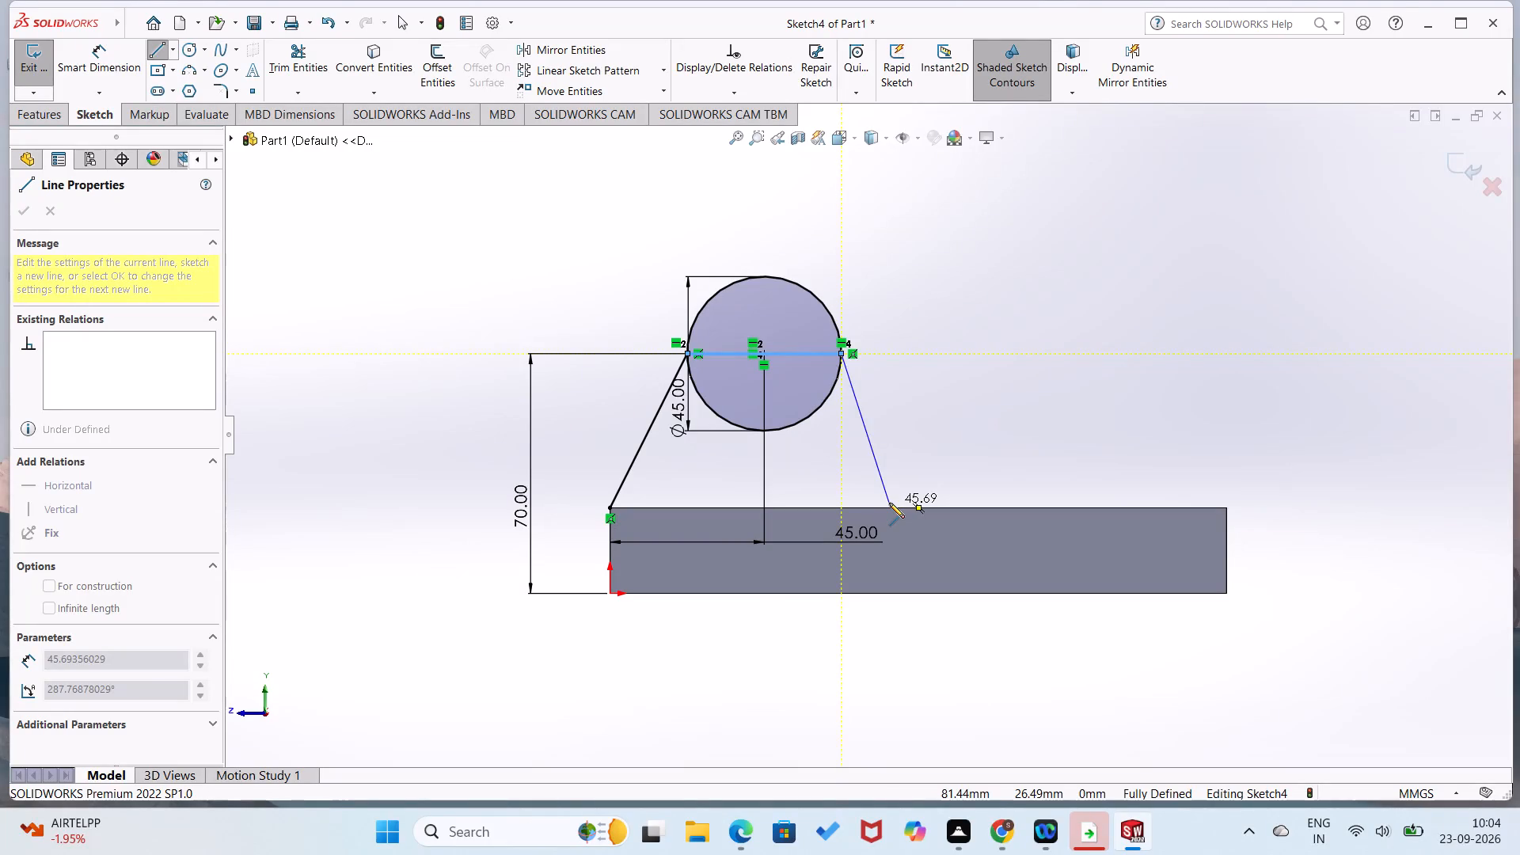
Draw a sloped line from the circle's far quadrant to the block's top edge, and close the profile with a base line about 84.7 mm long.
click(889, 503)
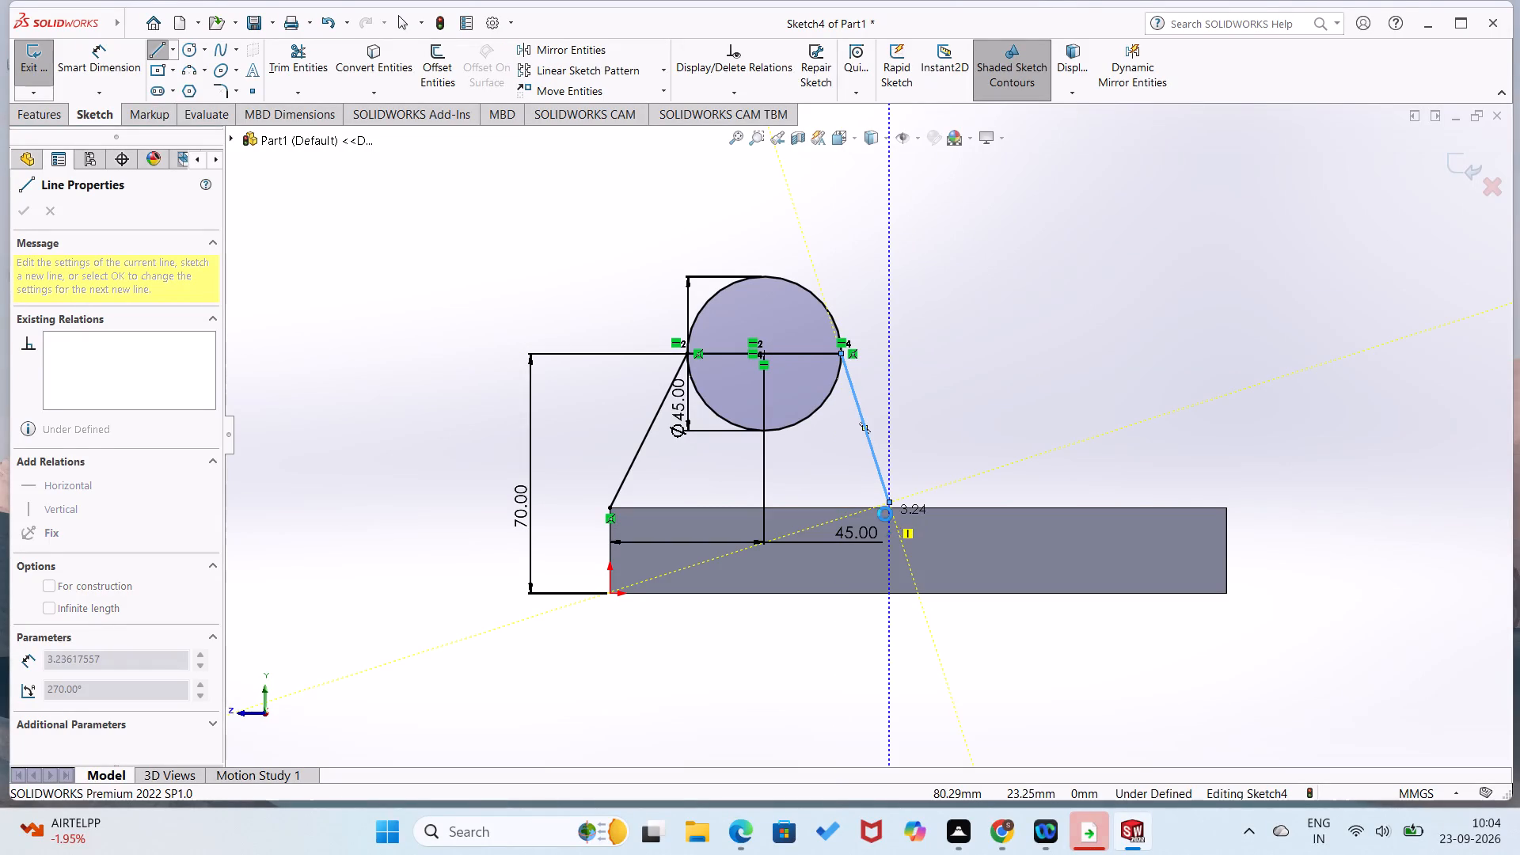
key(ctrl+z)
right_drag(978, 370, 838, 464)
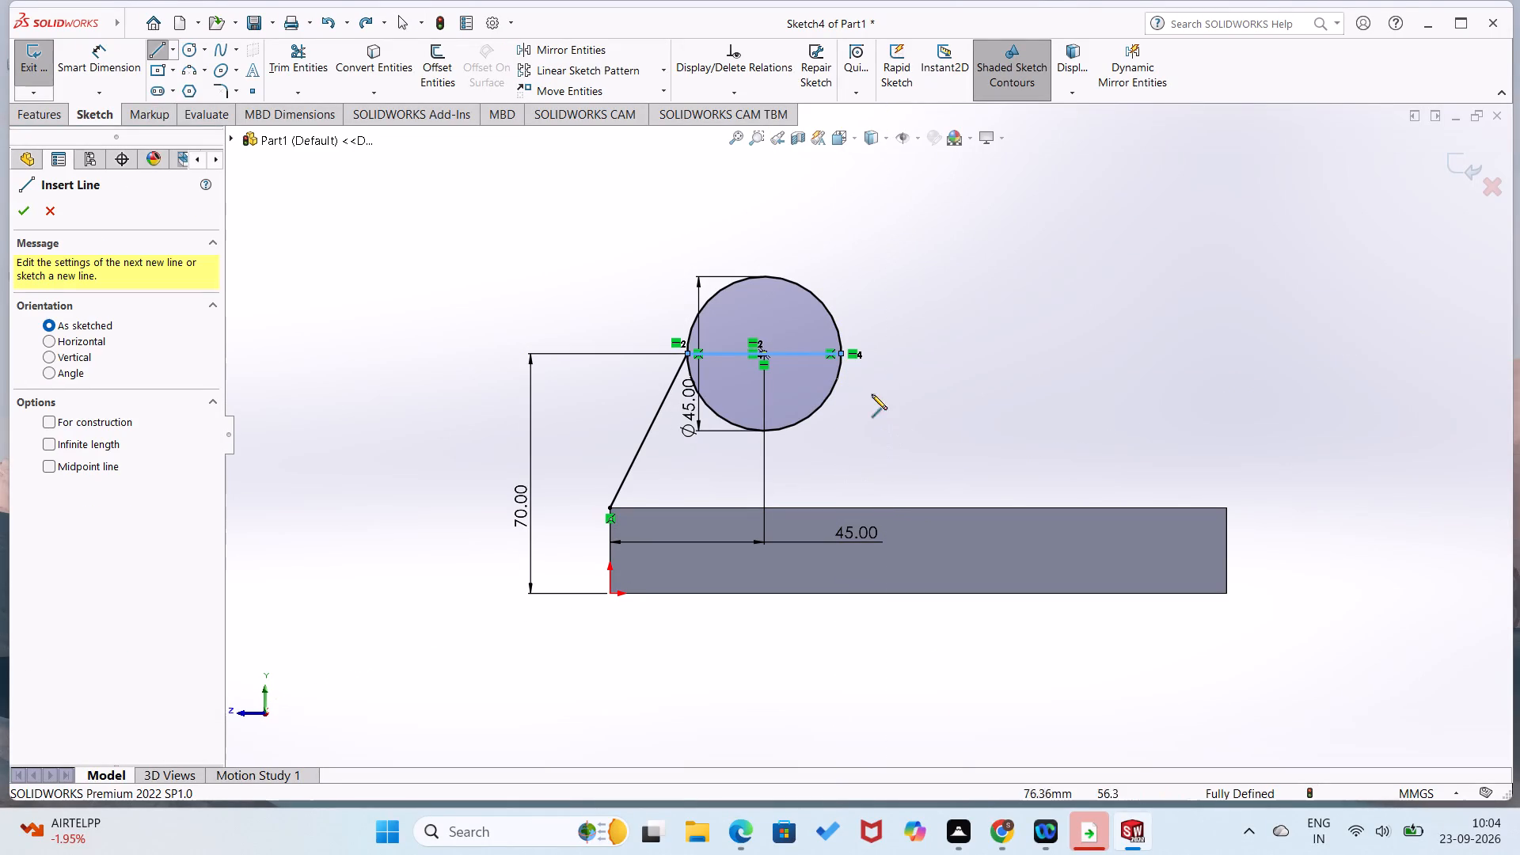
click(840, 353)
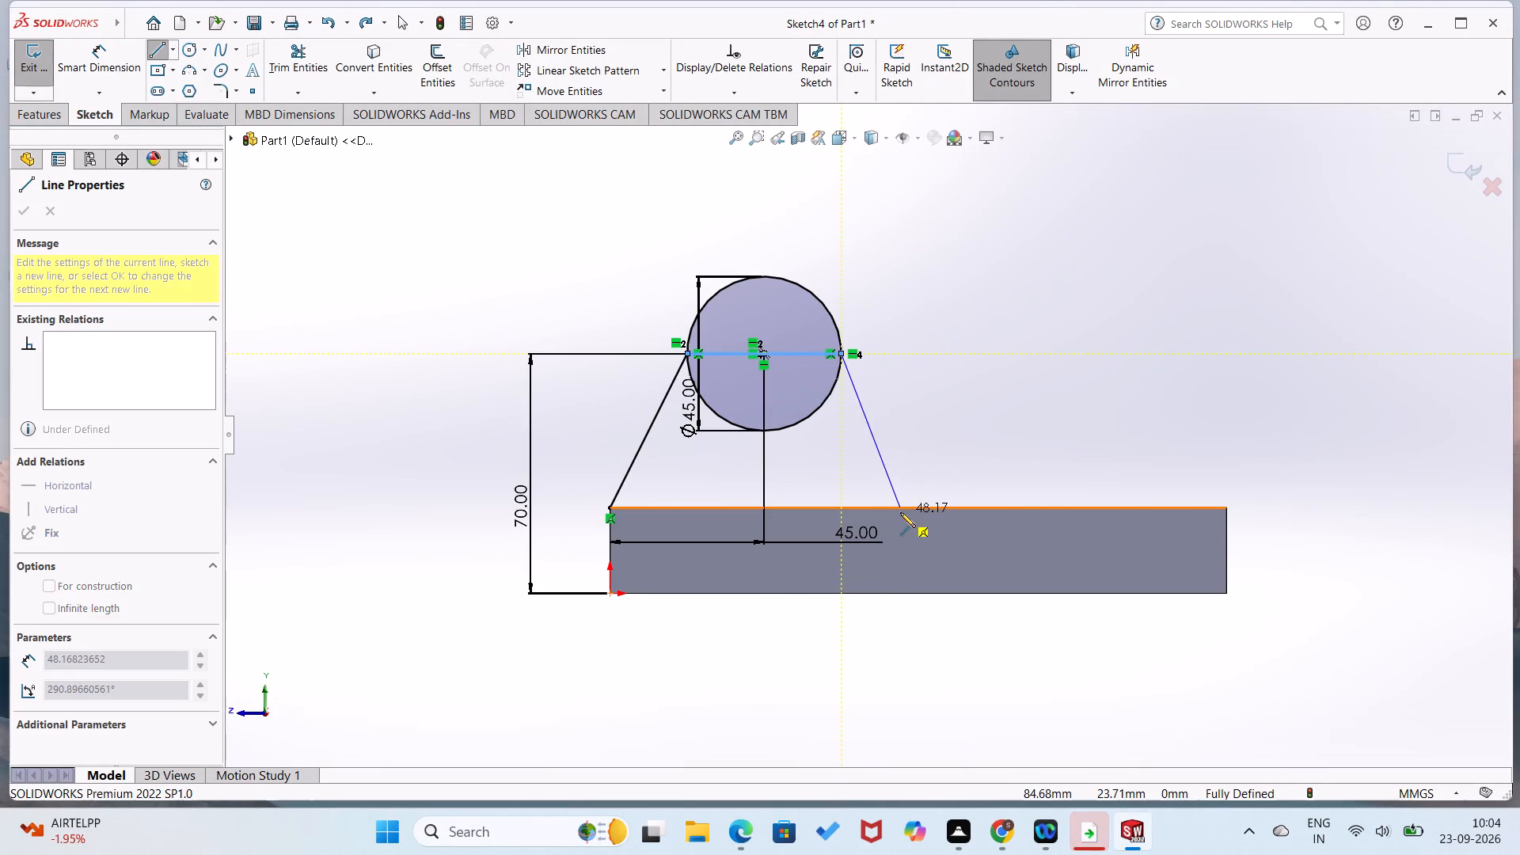
click(900, 512)
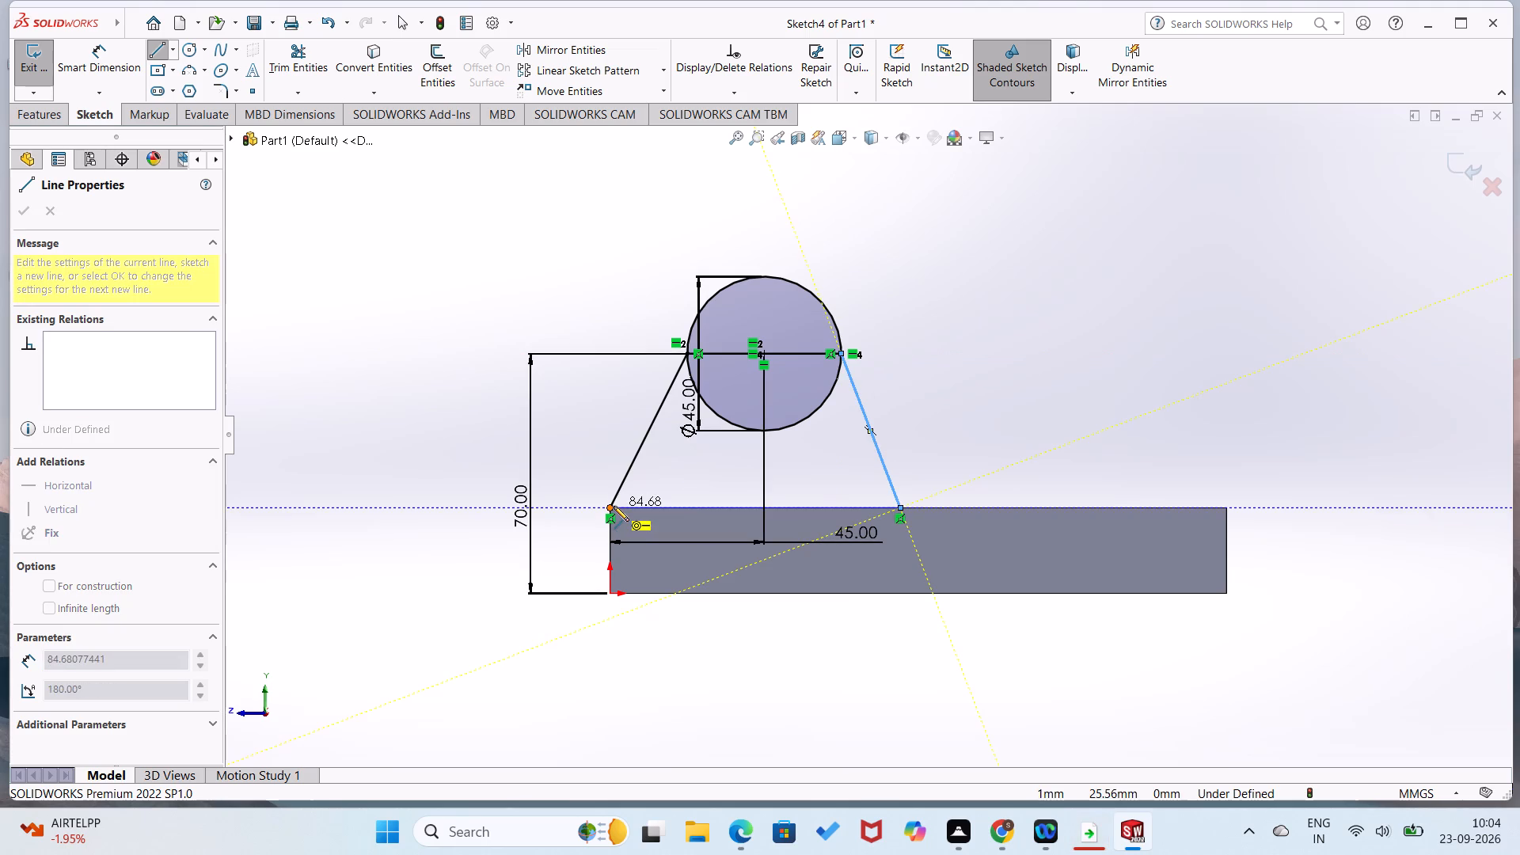
click(614, 506)
Dimension the profile's base line along the block's top edge as 90 mm.
right_drag(526, 475, 589, 270)
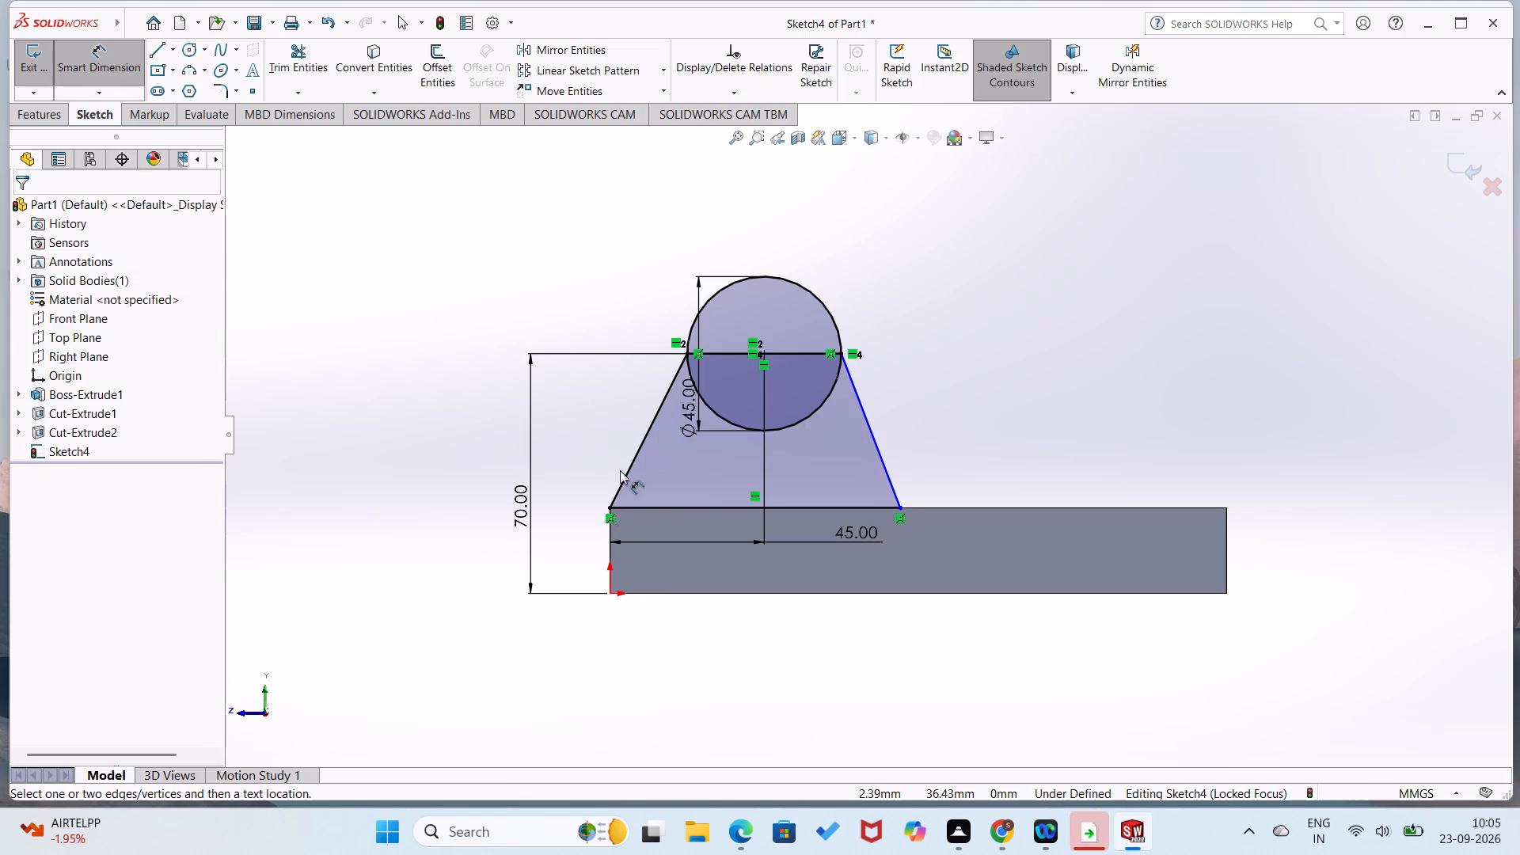
click(652, 507)
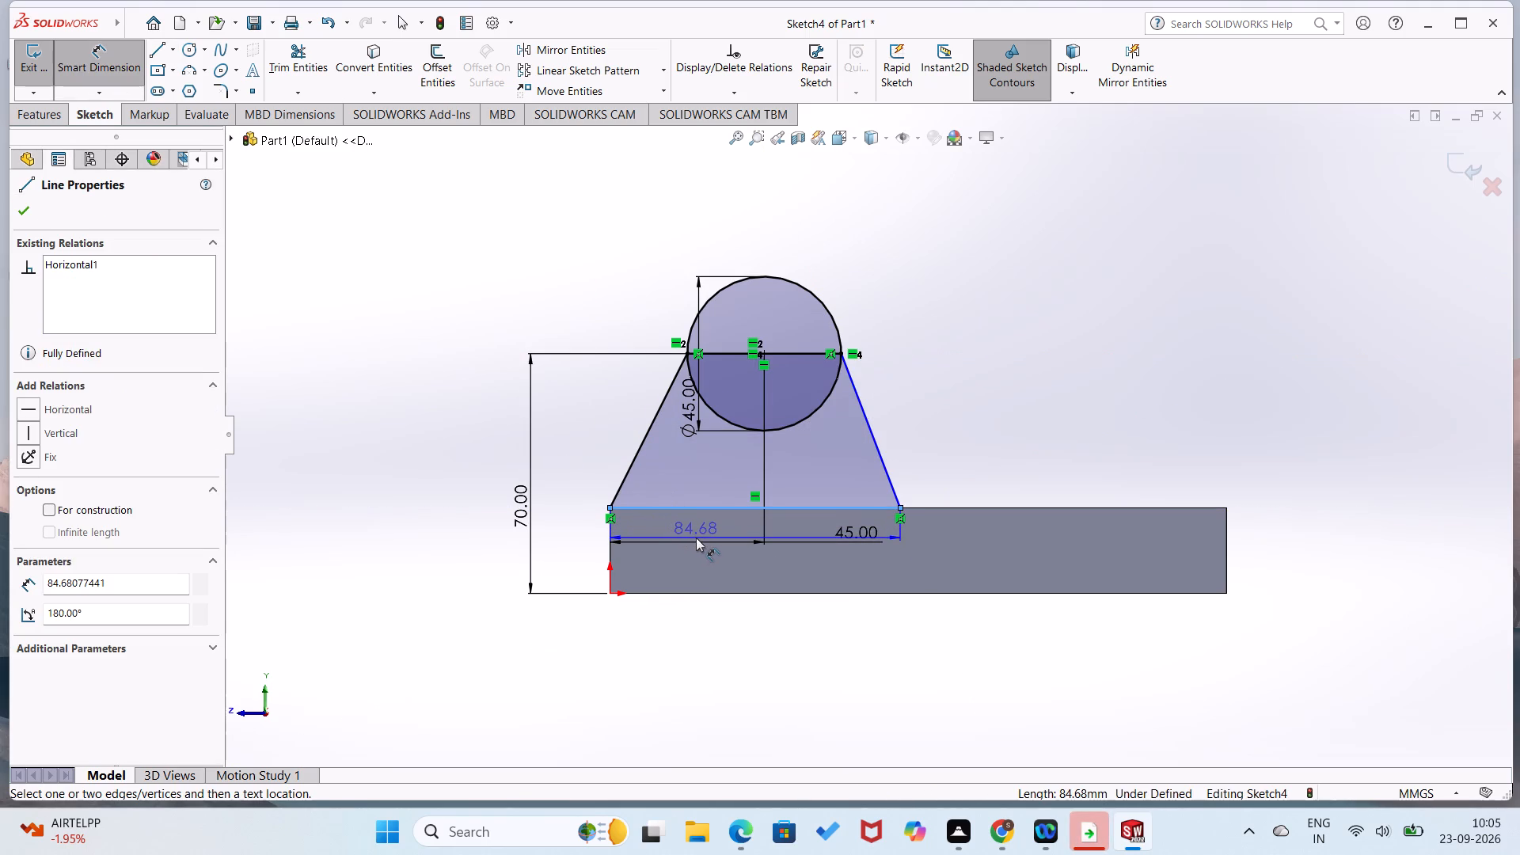
click(698, 538)
key(9)
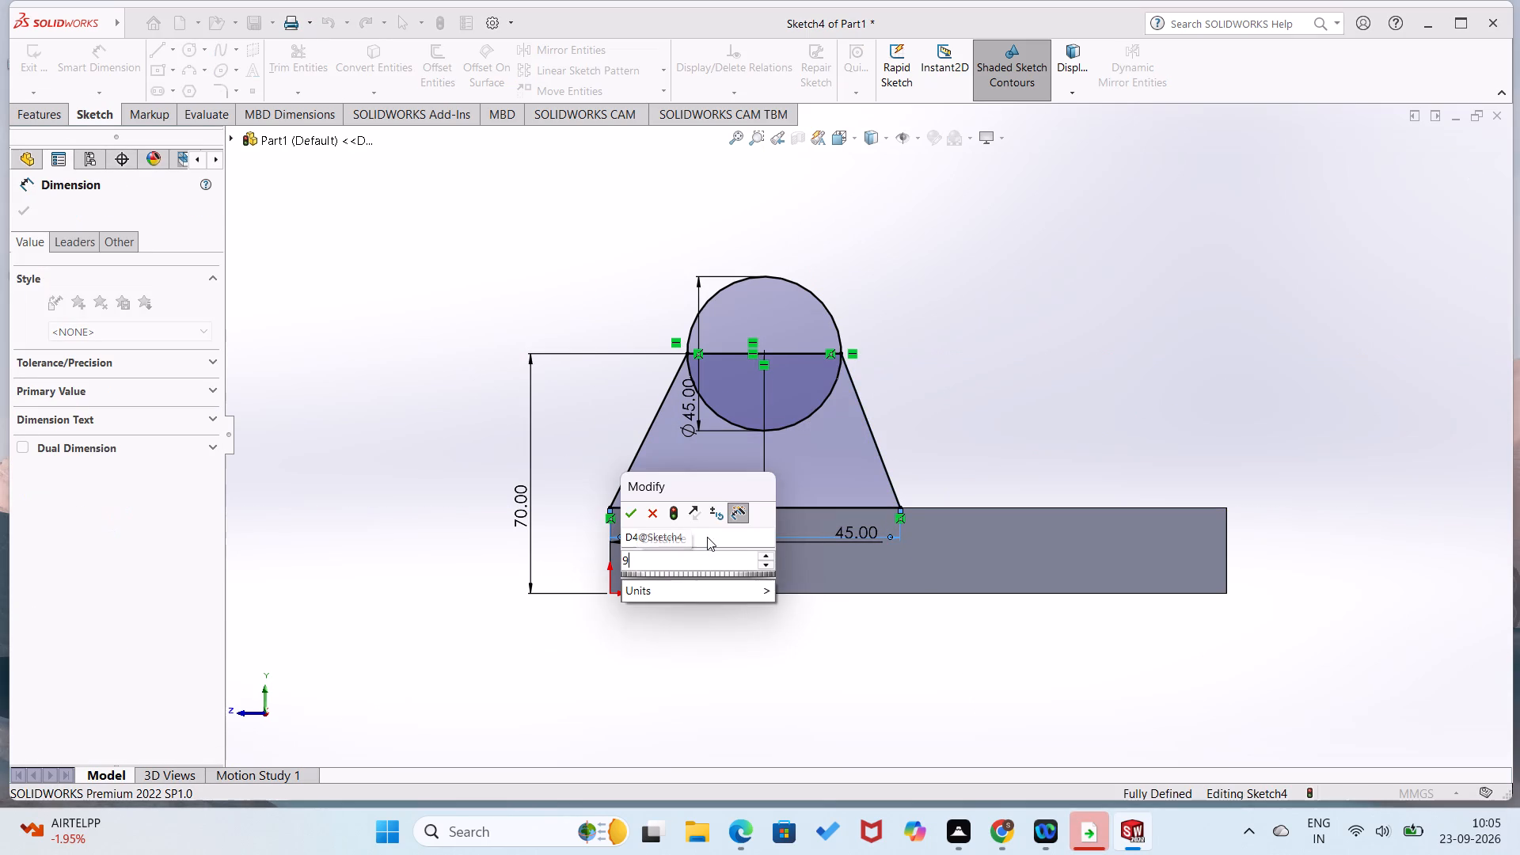
key(0)
key(Return)
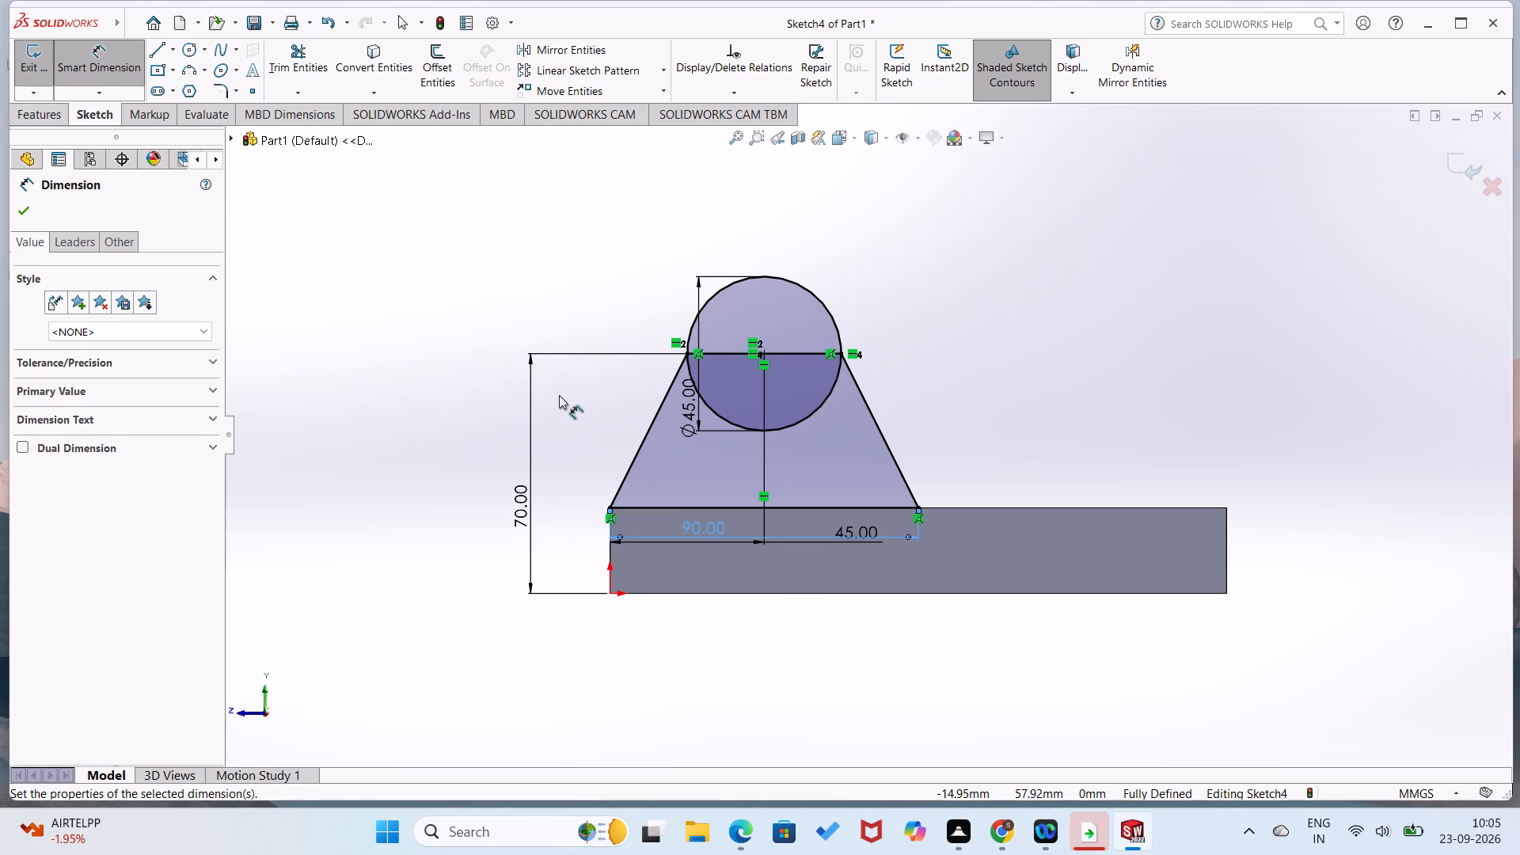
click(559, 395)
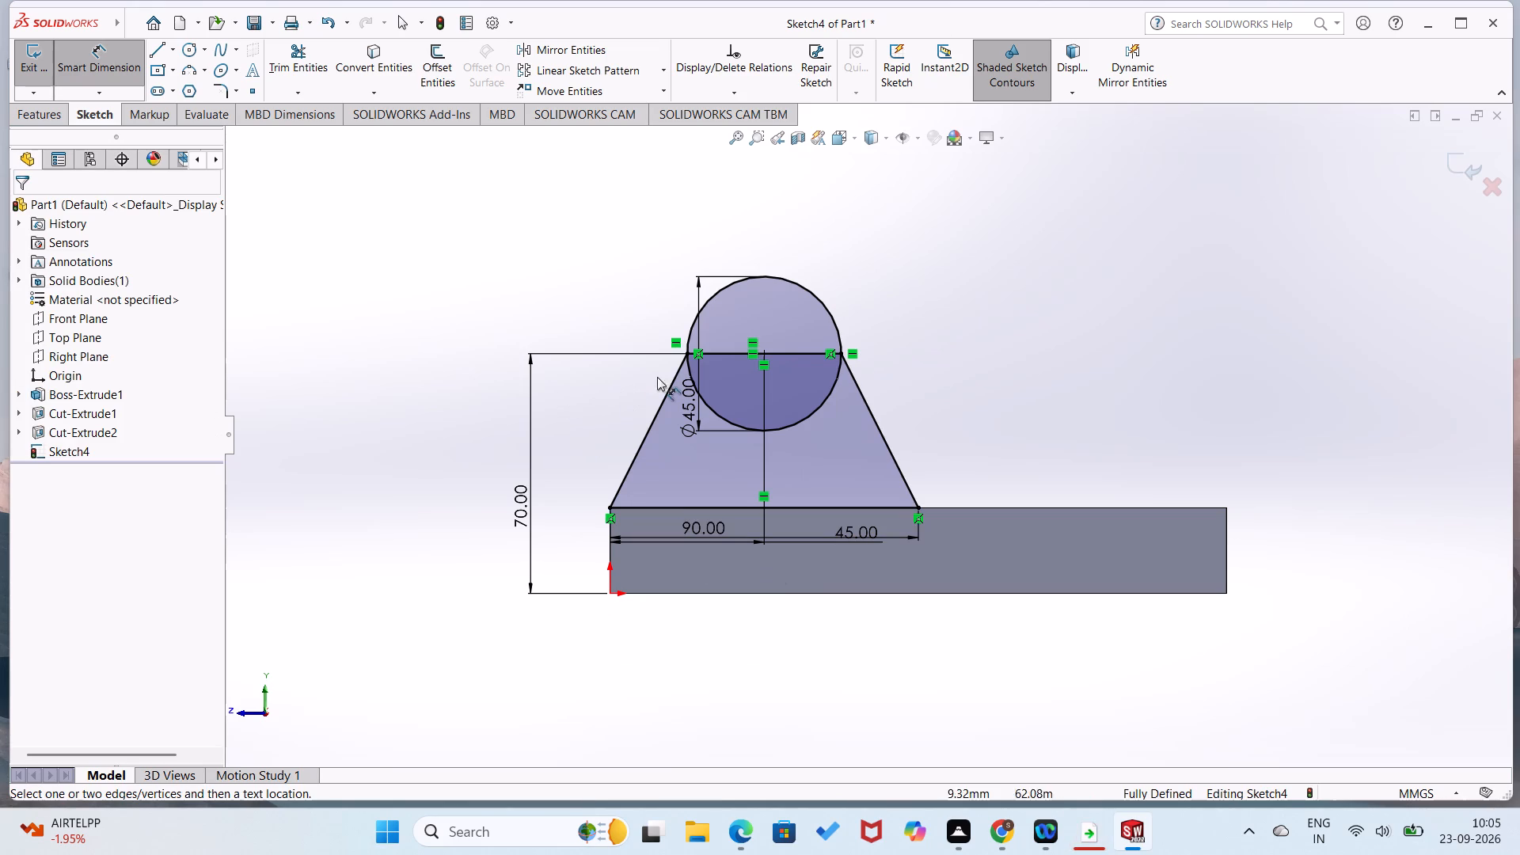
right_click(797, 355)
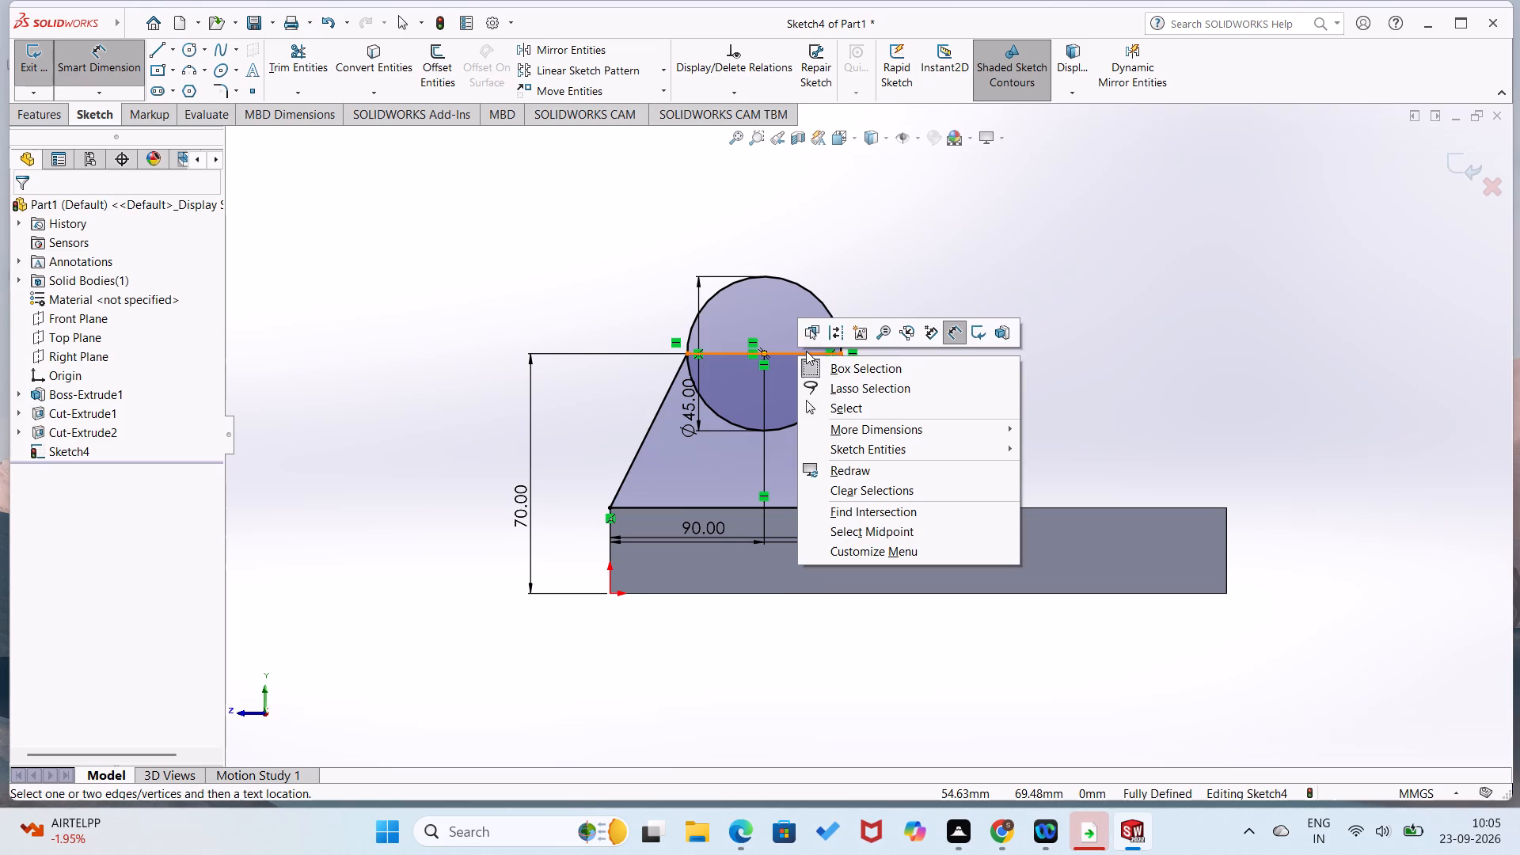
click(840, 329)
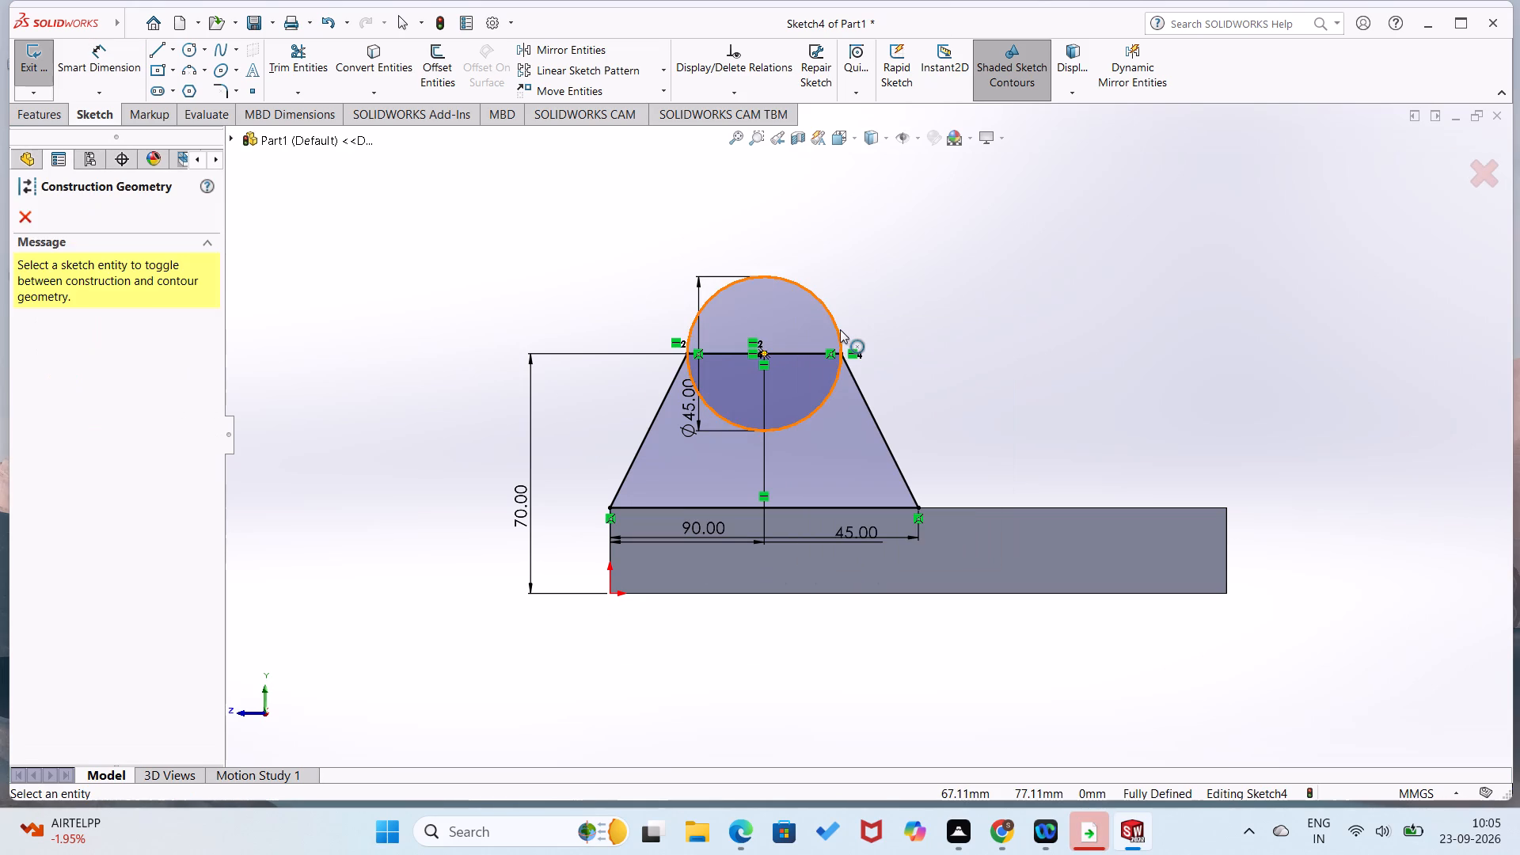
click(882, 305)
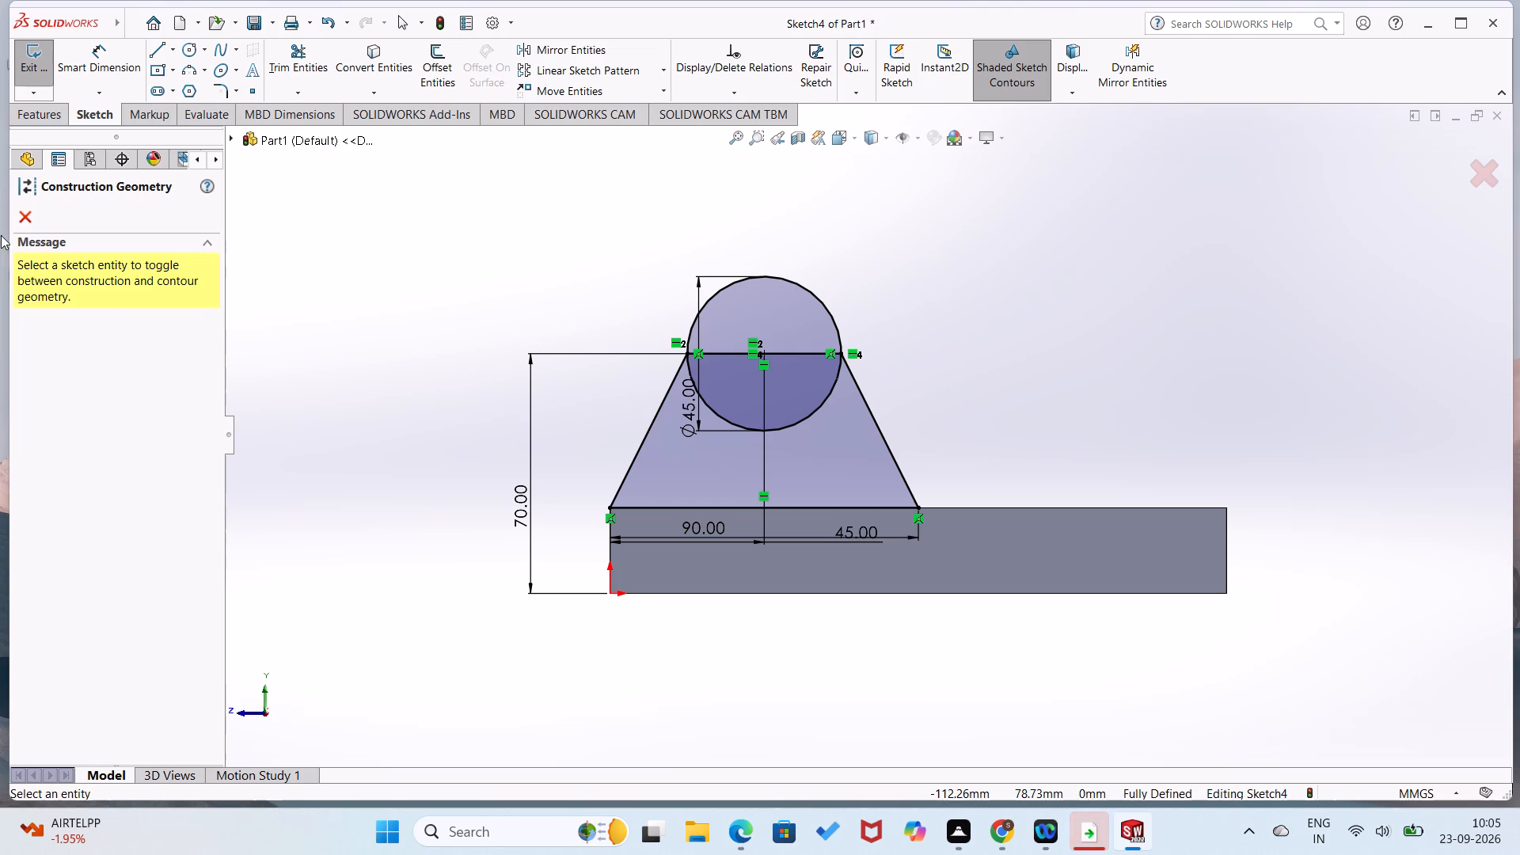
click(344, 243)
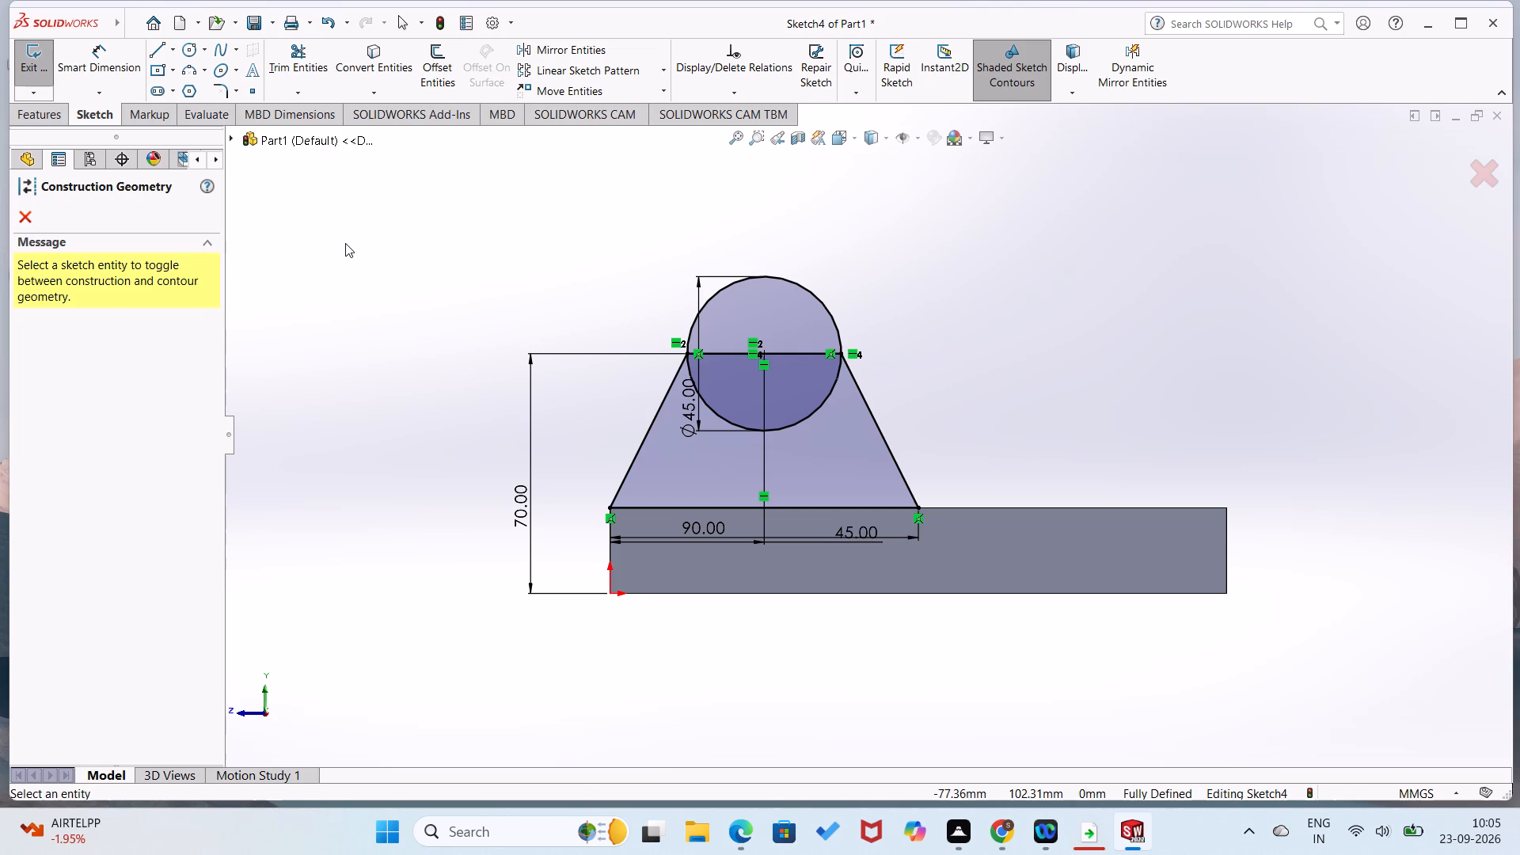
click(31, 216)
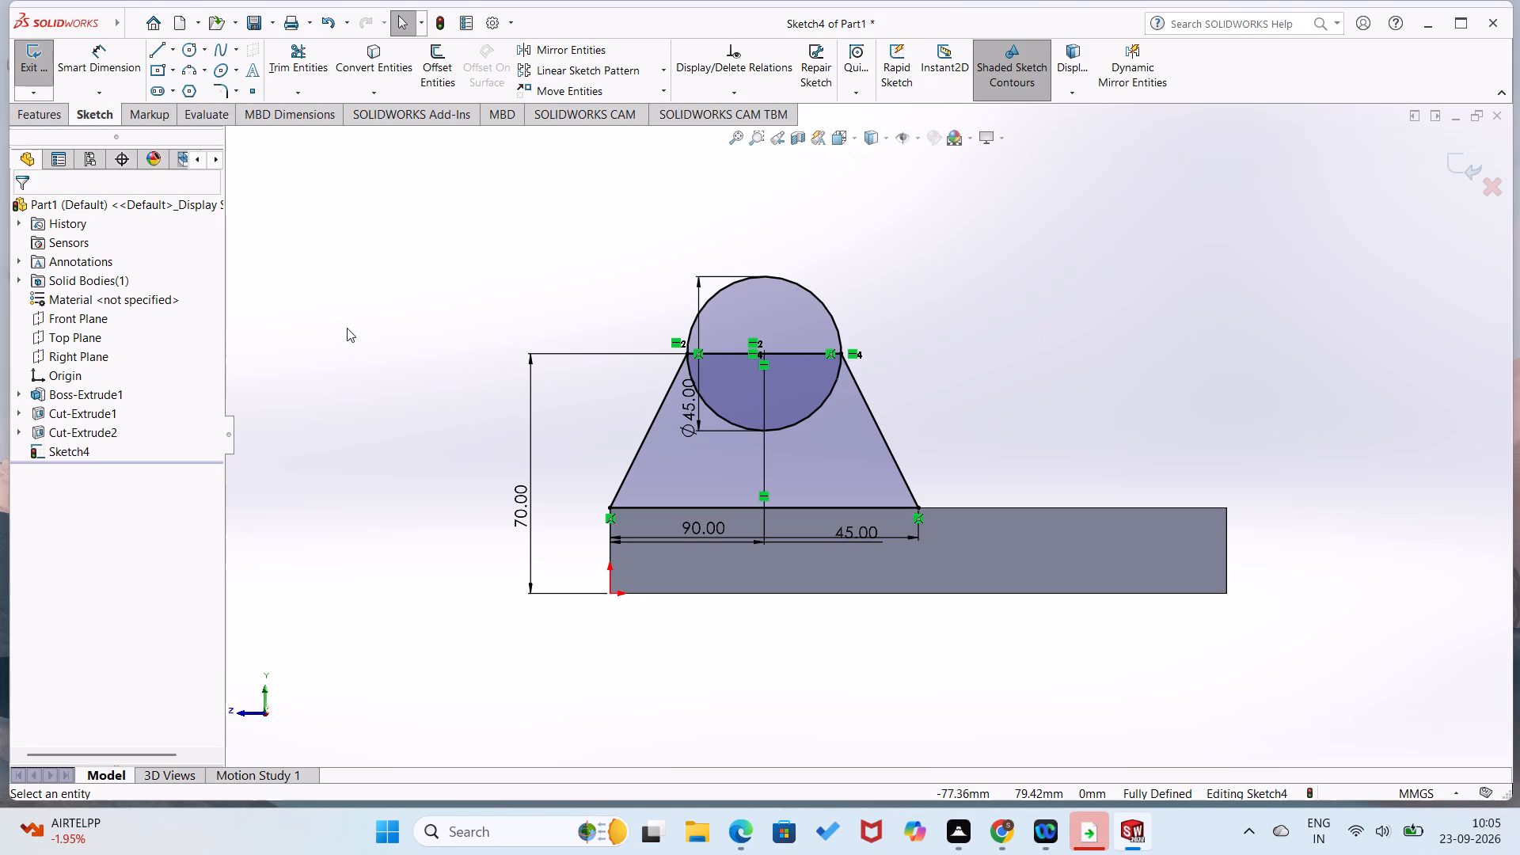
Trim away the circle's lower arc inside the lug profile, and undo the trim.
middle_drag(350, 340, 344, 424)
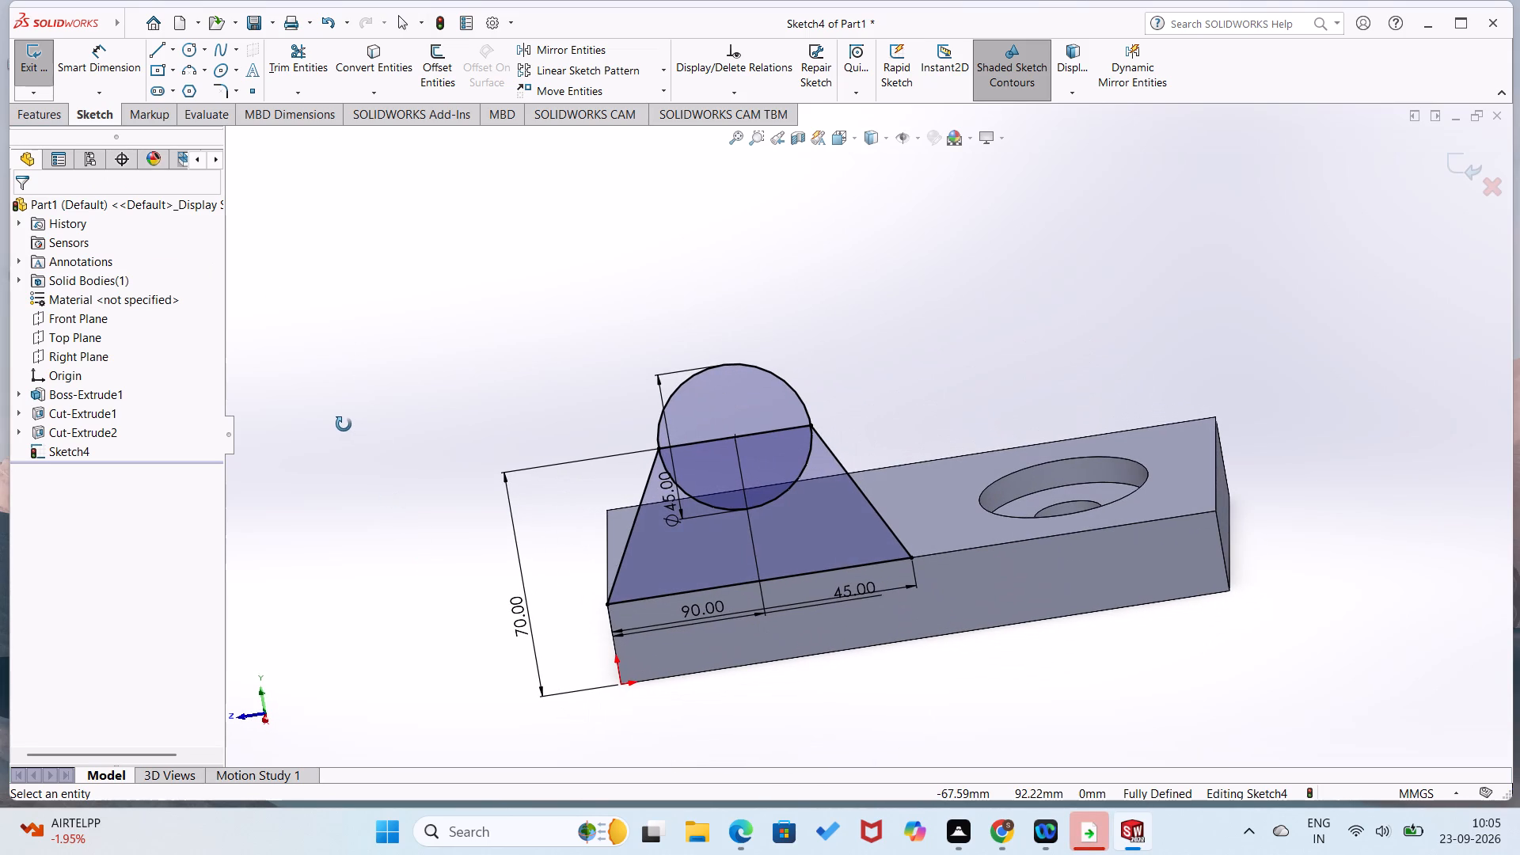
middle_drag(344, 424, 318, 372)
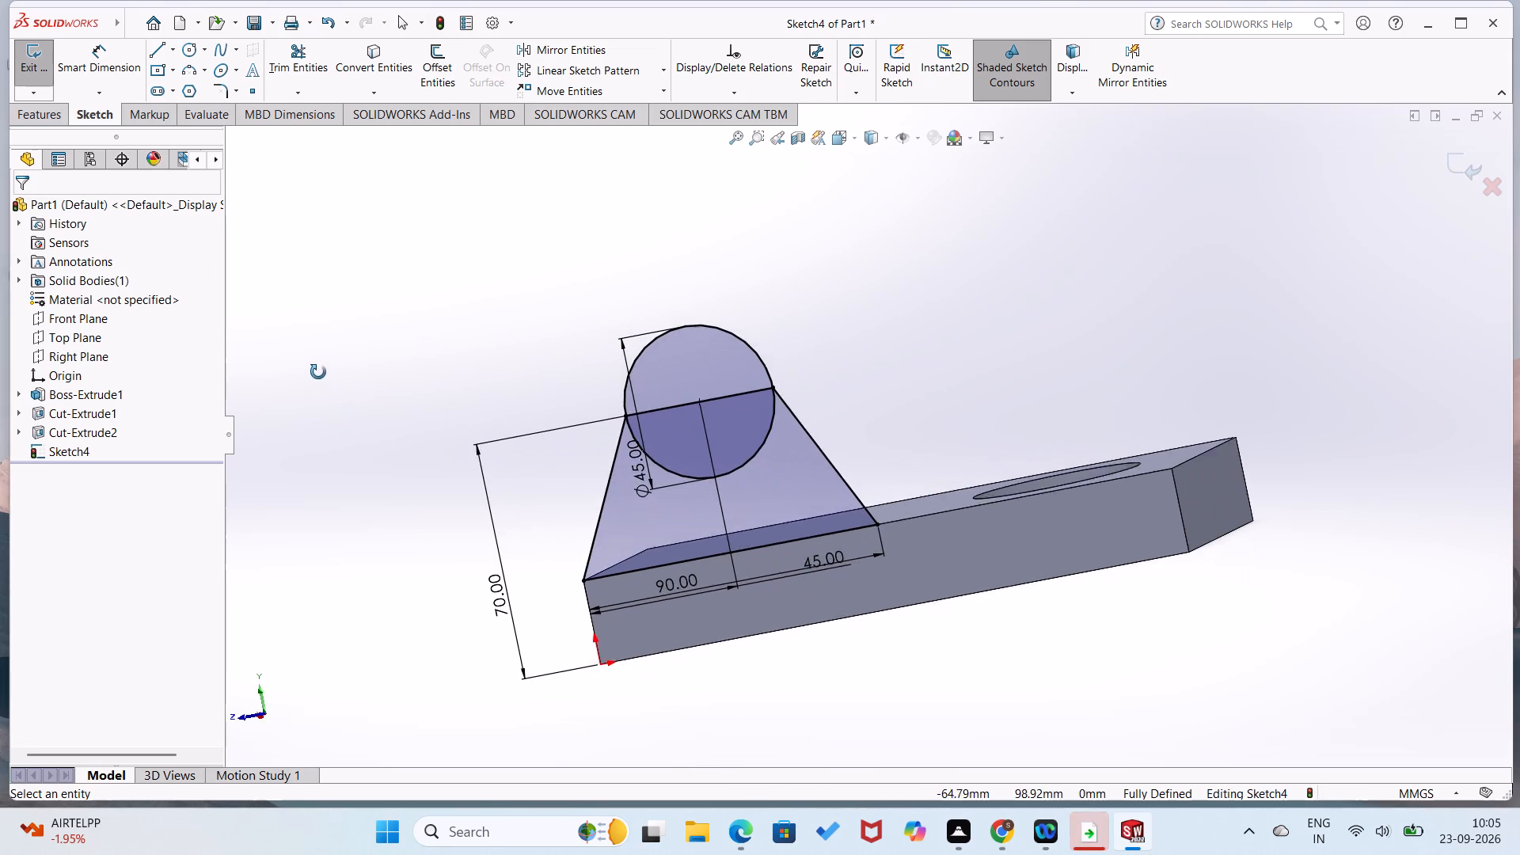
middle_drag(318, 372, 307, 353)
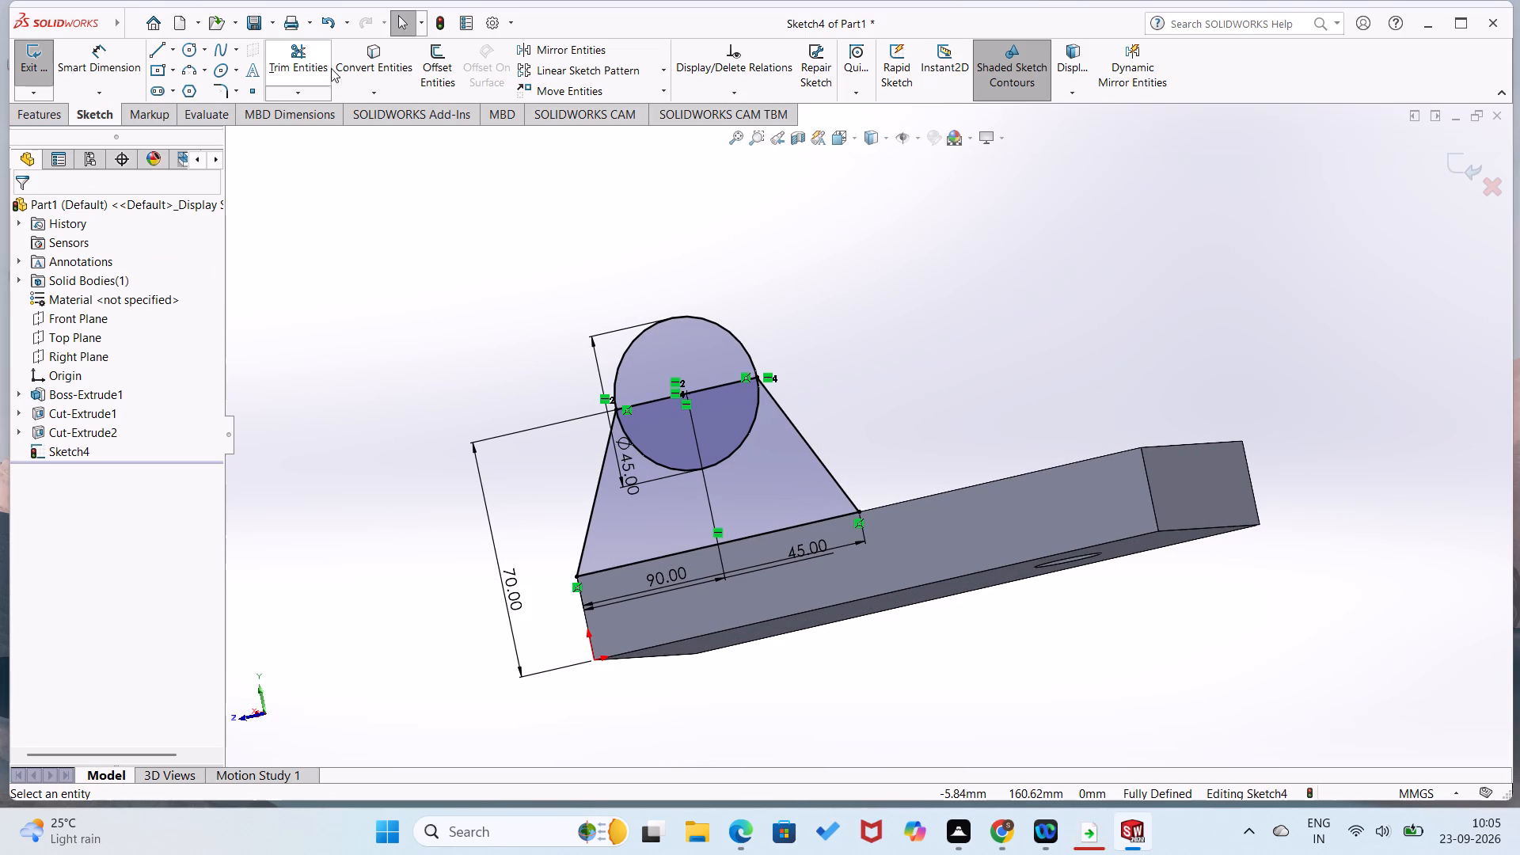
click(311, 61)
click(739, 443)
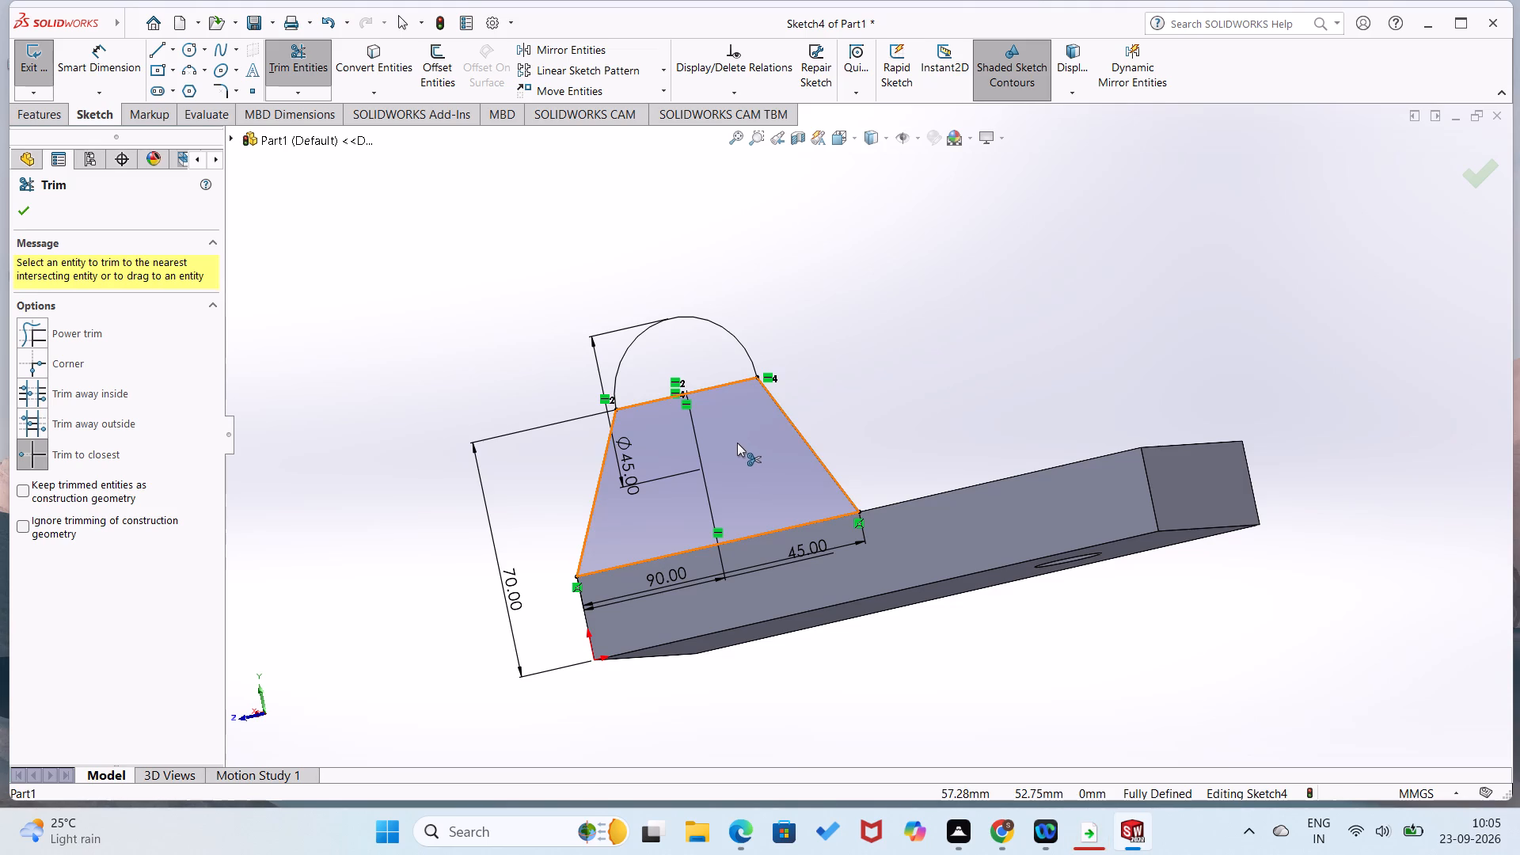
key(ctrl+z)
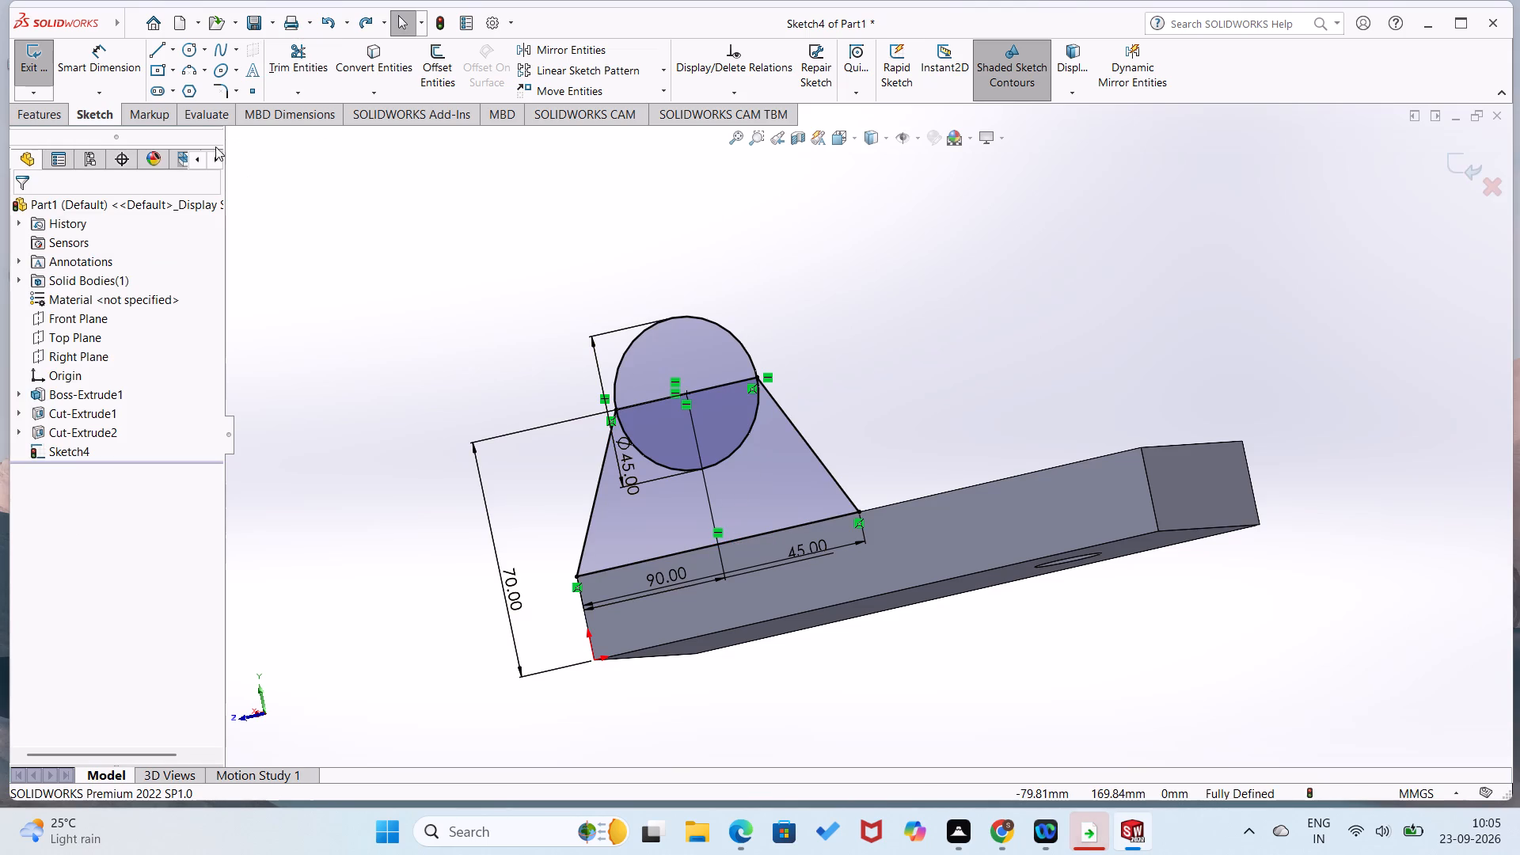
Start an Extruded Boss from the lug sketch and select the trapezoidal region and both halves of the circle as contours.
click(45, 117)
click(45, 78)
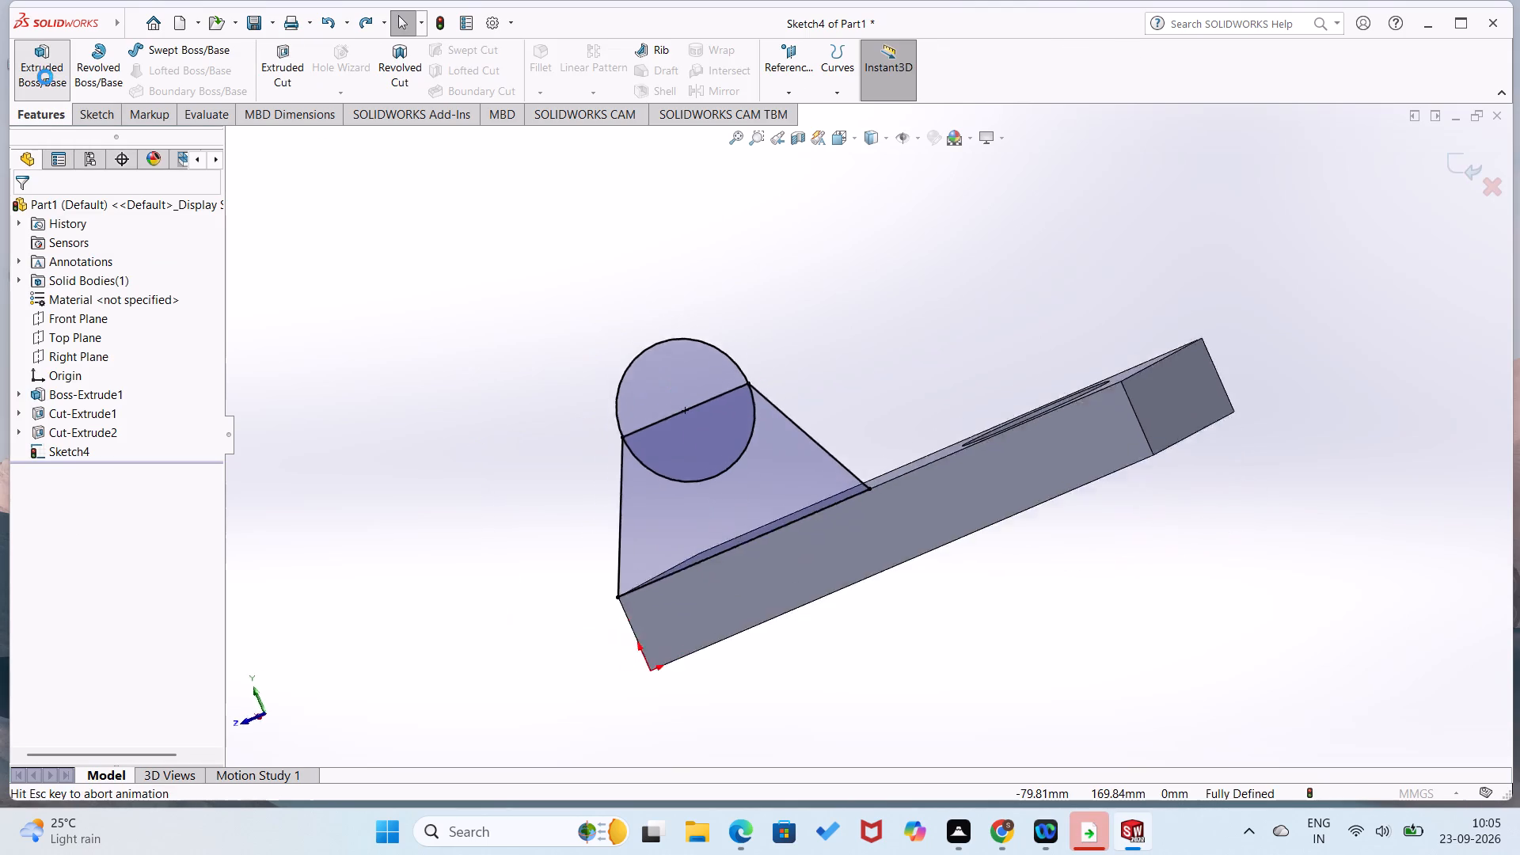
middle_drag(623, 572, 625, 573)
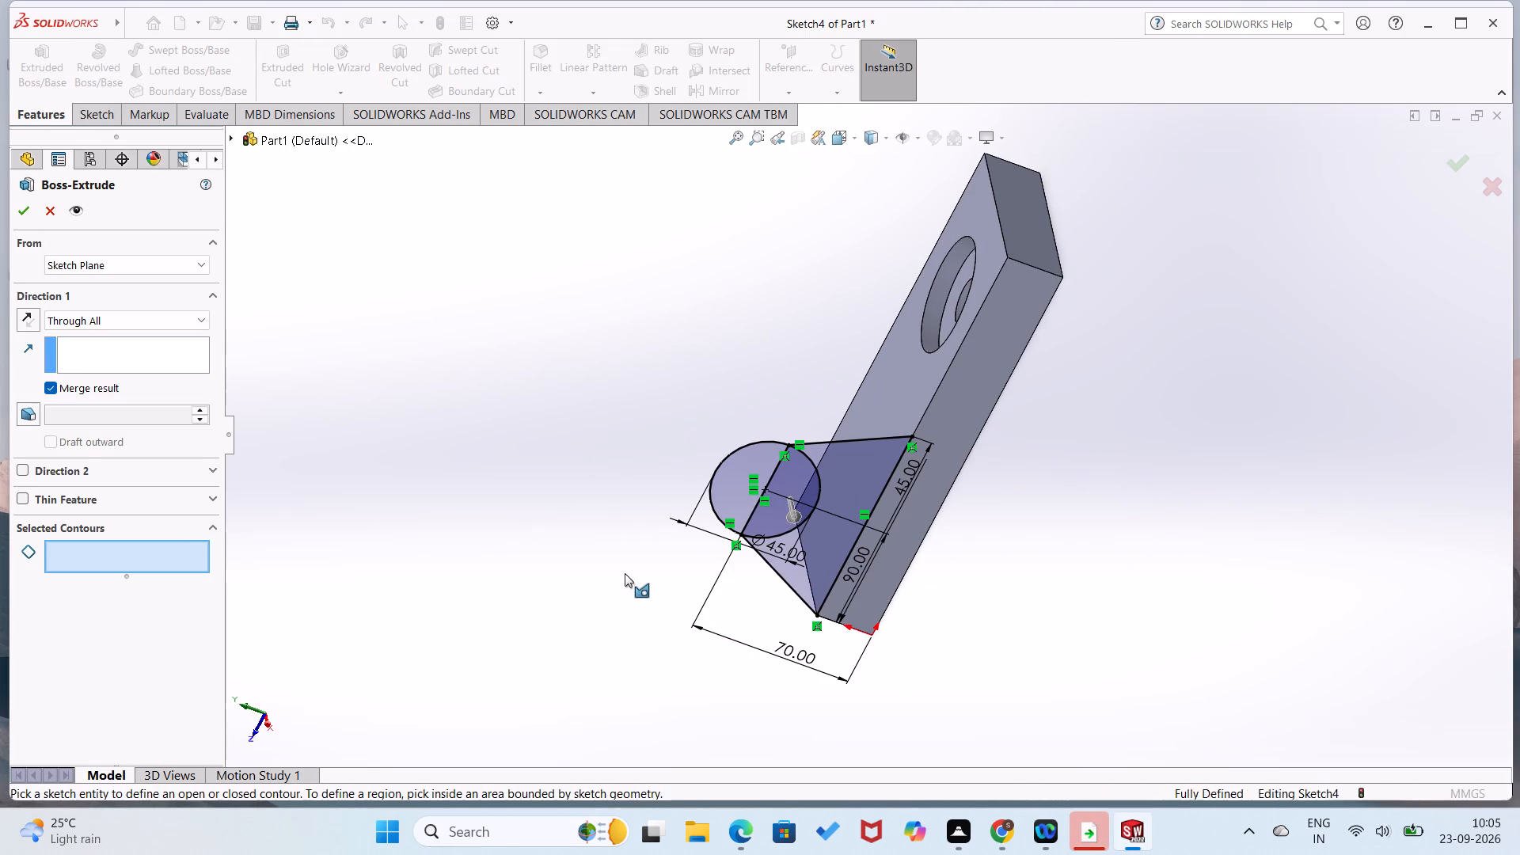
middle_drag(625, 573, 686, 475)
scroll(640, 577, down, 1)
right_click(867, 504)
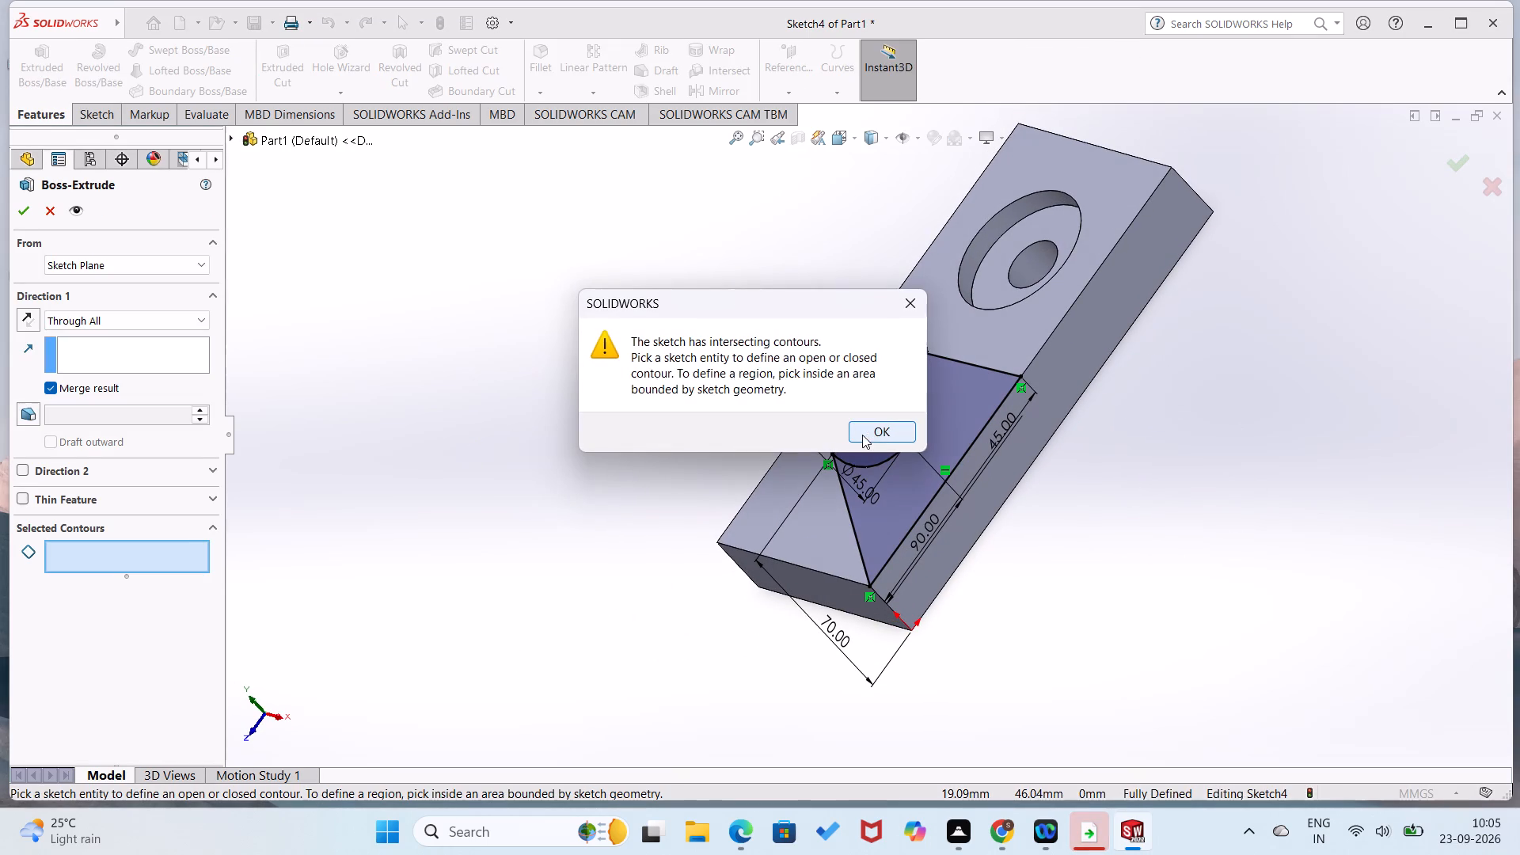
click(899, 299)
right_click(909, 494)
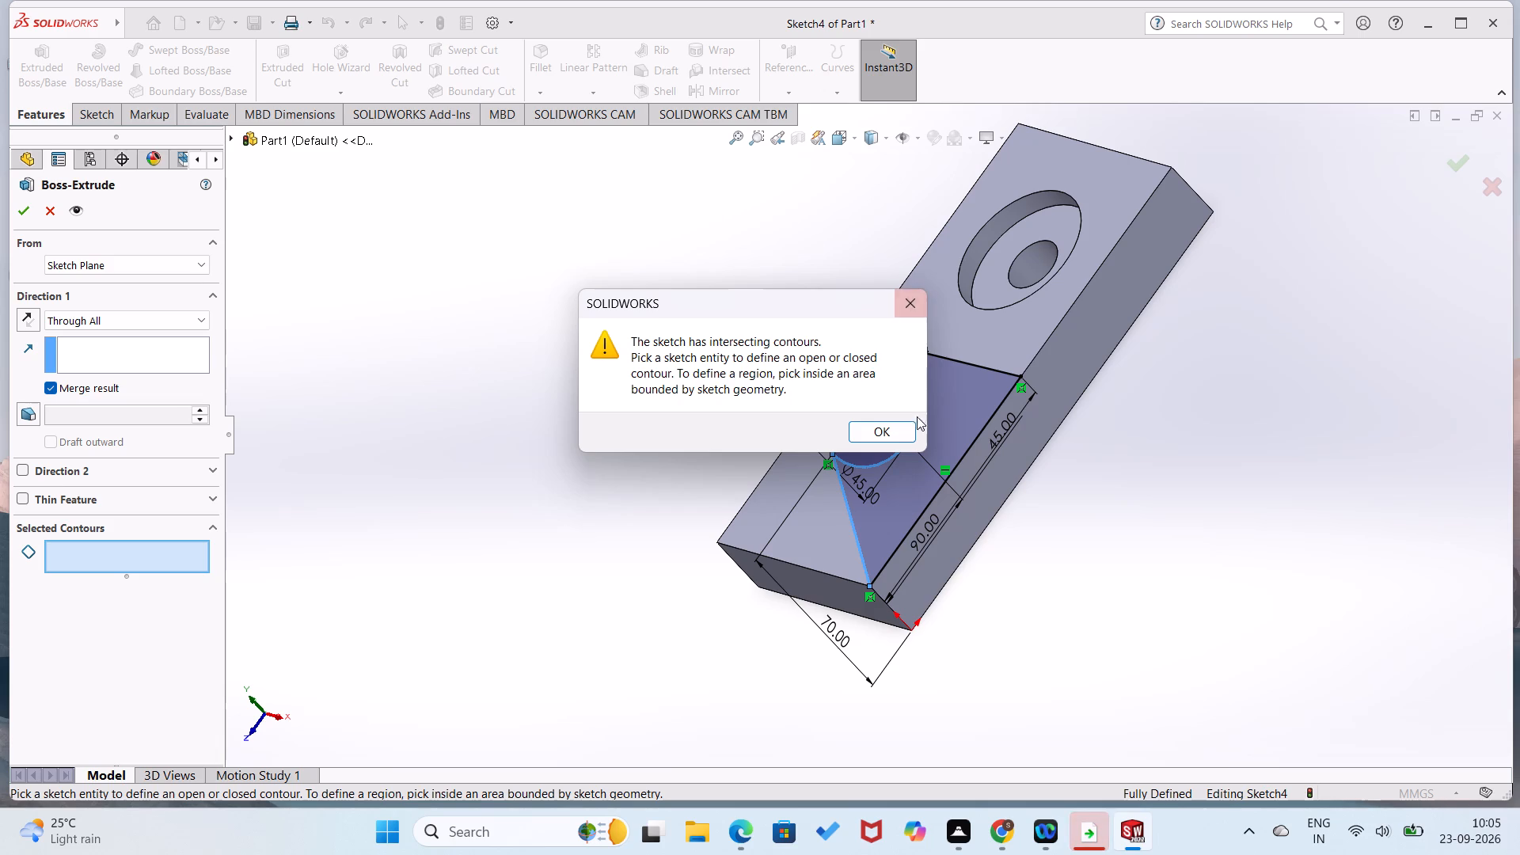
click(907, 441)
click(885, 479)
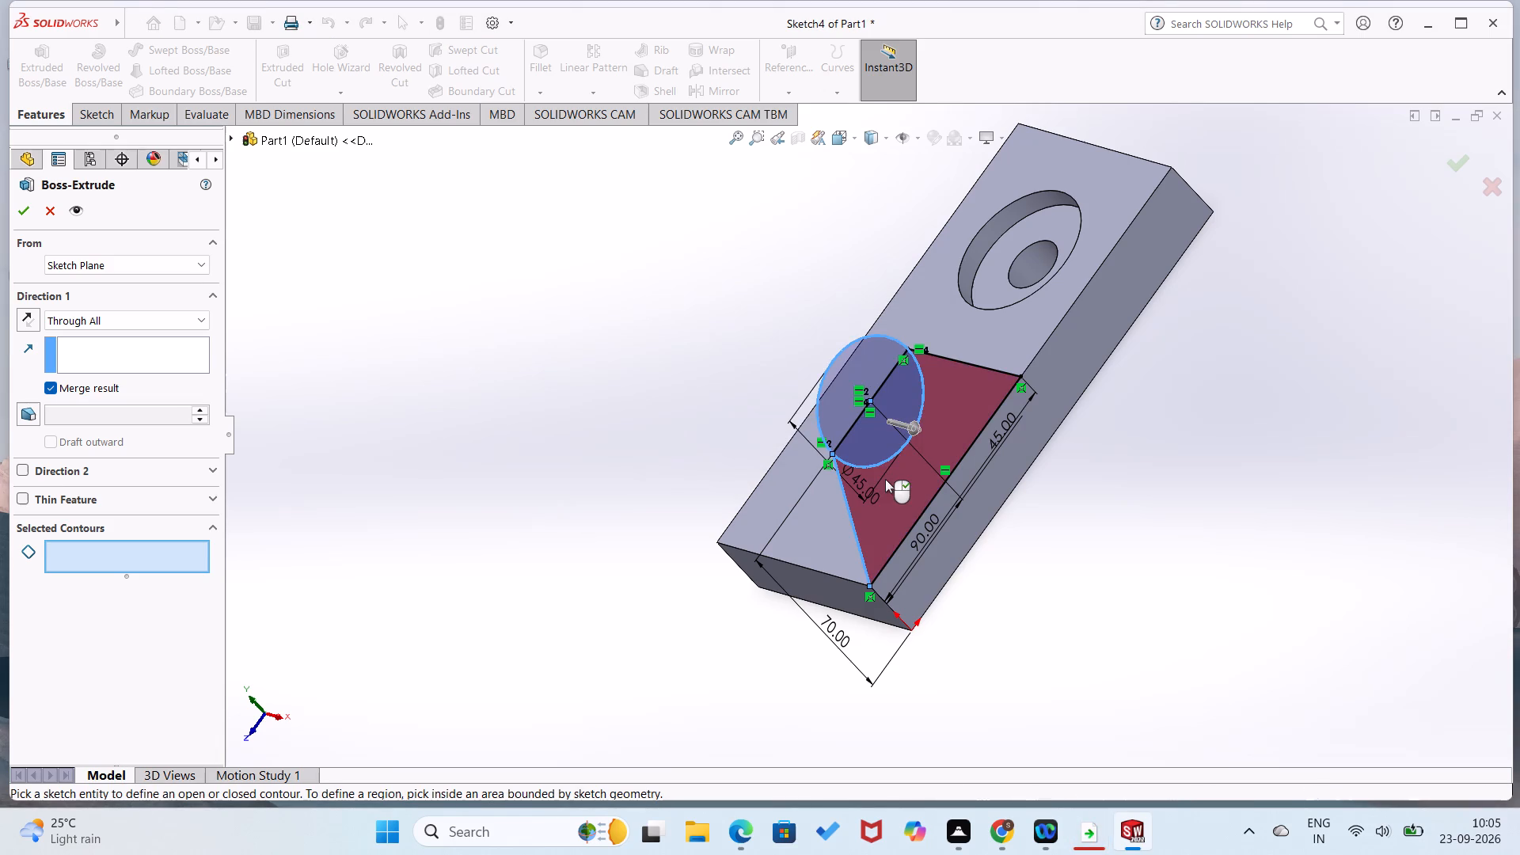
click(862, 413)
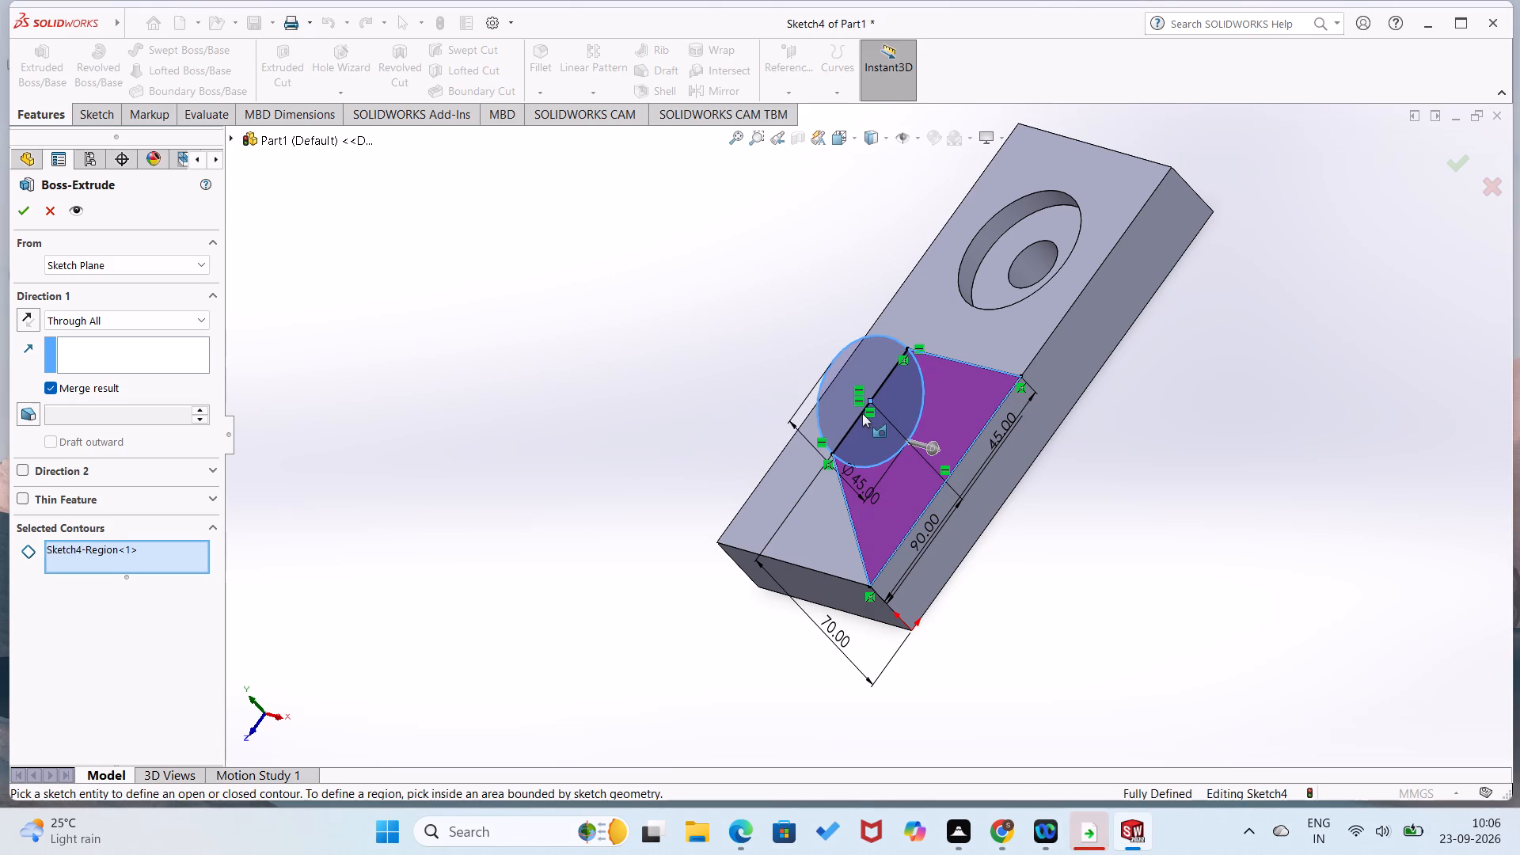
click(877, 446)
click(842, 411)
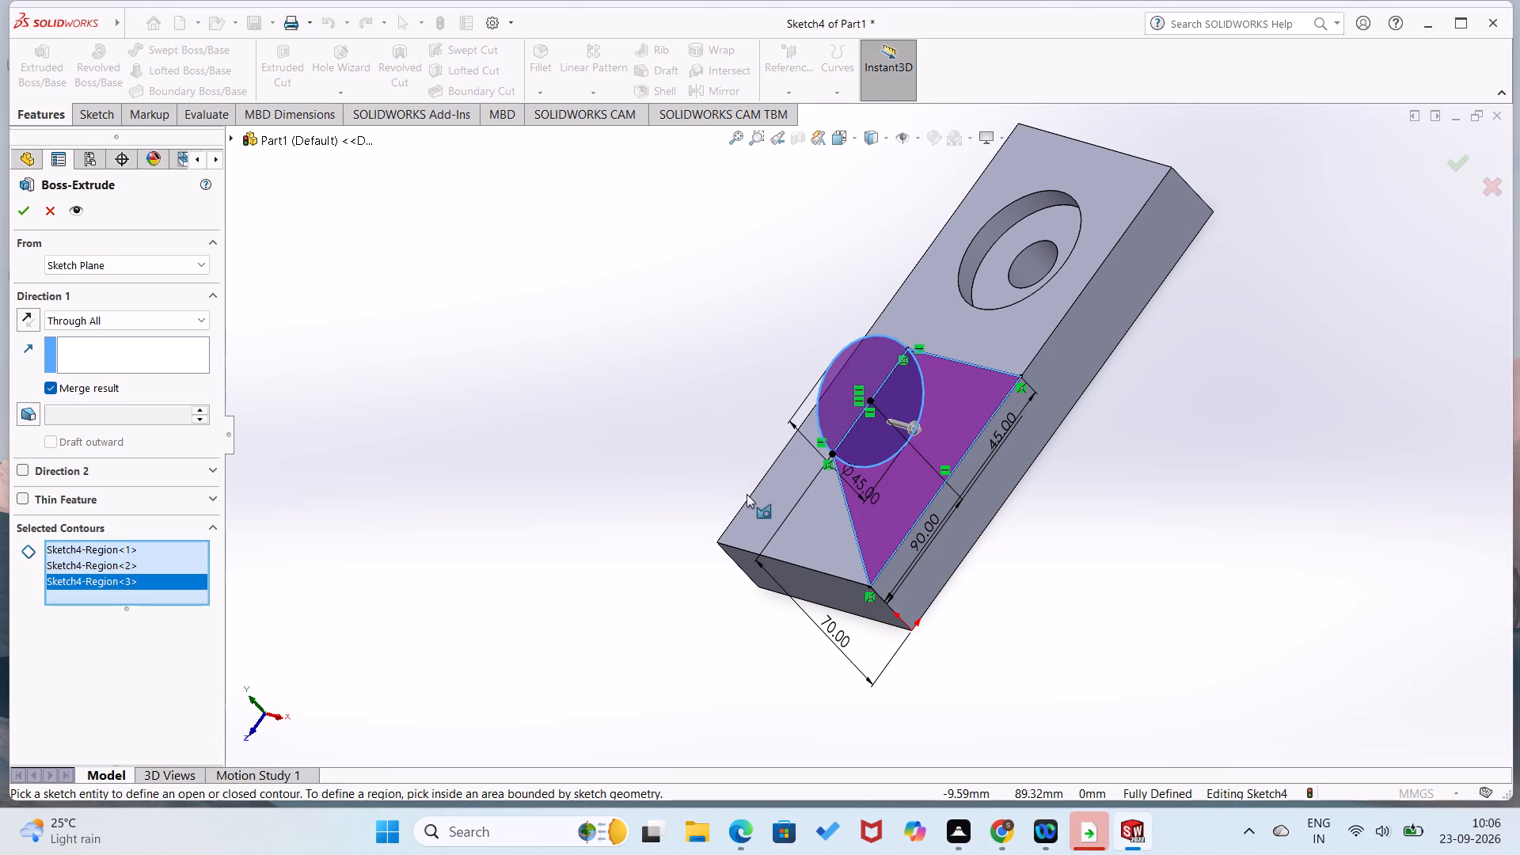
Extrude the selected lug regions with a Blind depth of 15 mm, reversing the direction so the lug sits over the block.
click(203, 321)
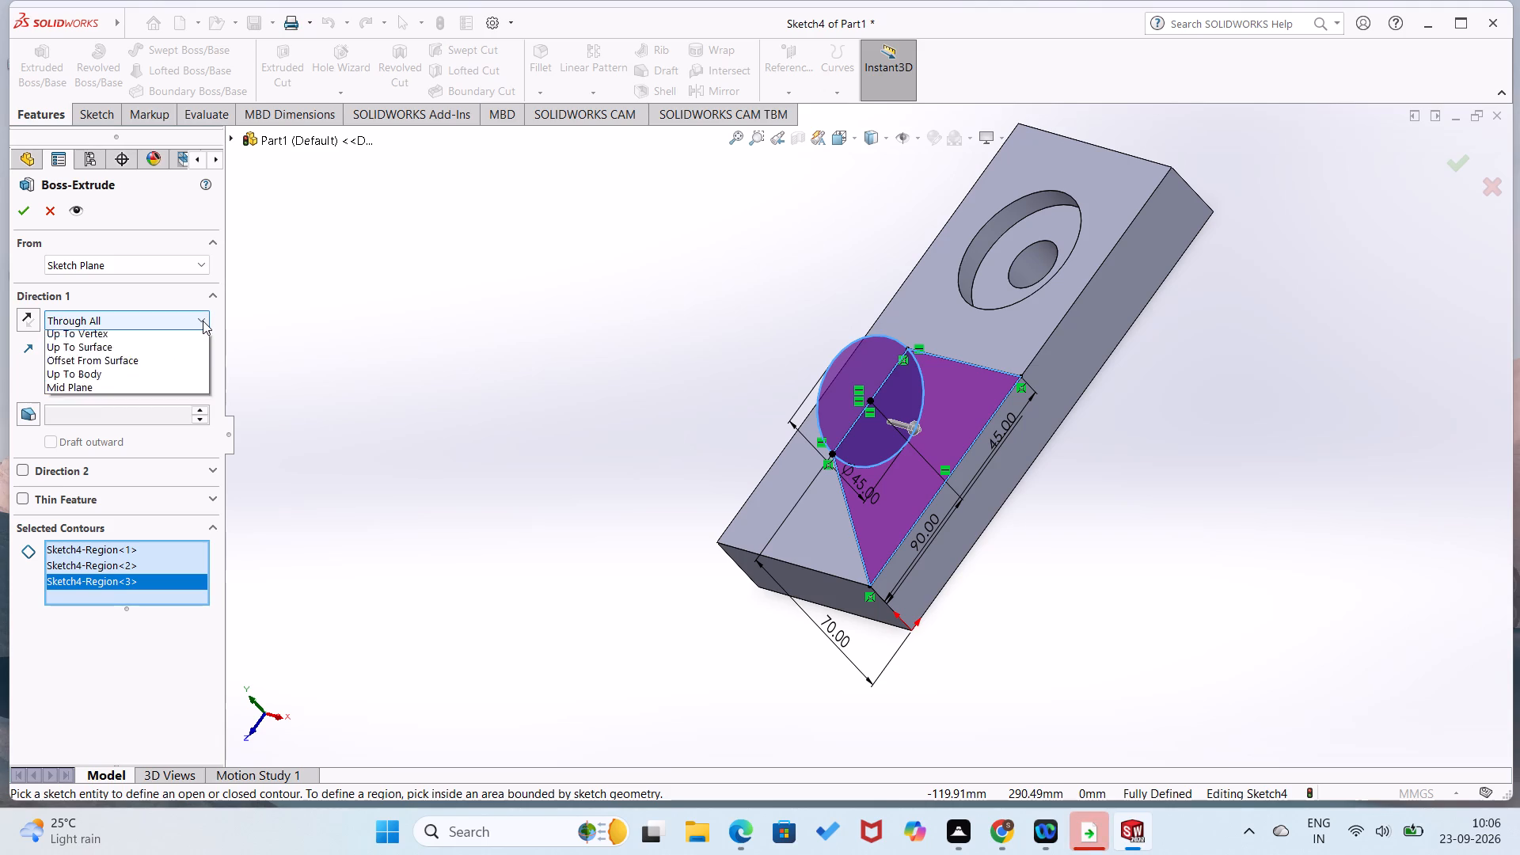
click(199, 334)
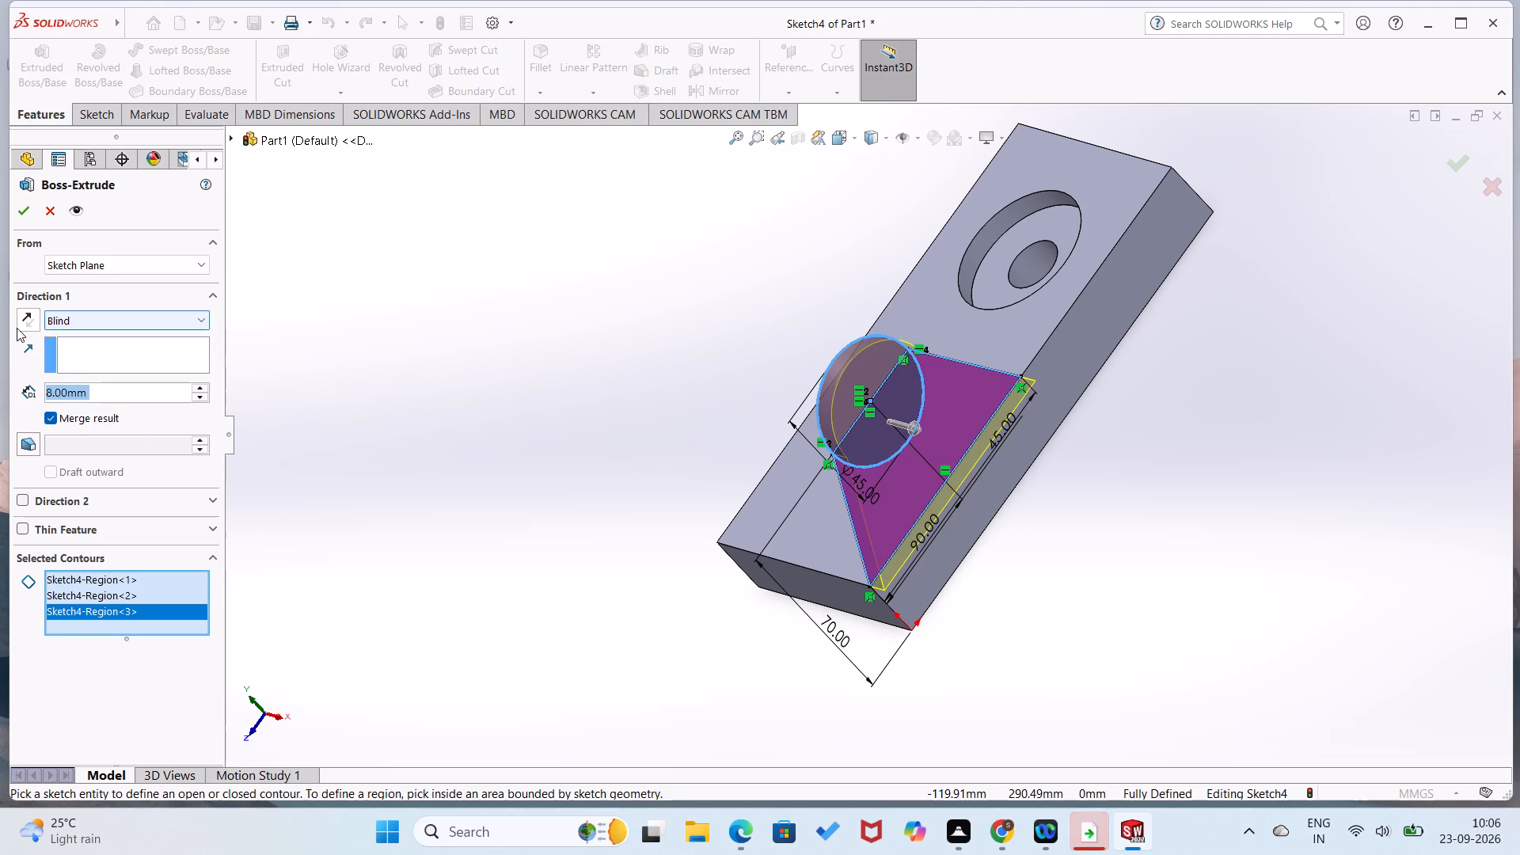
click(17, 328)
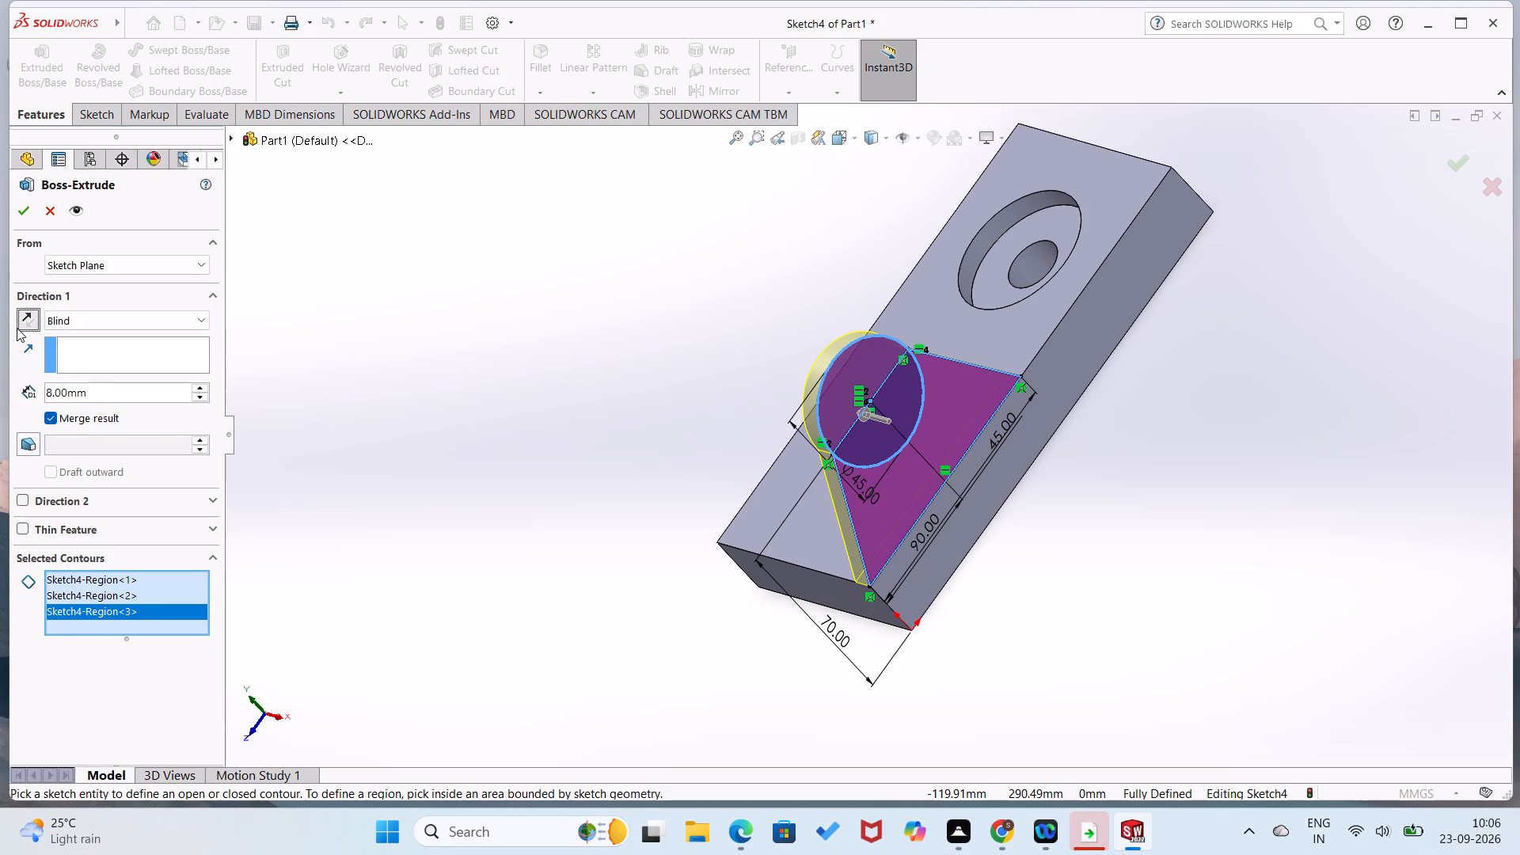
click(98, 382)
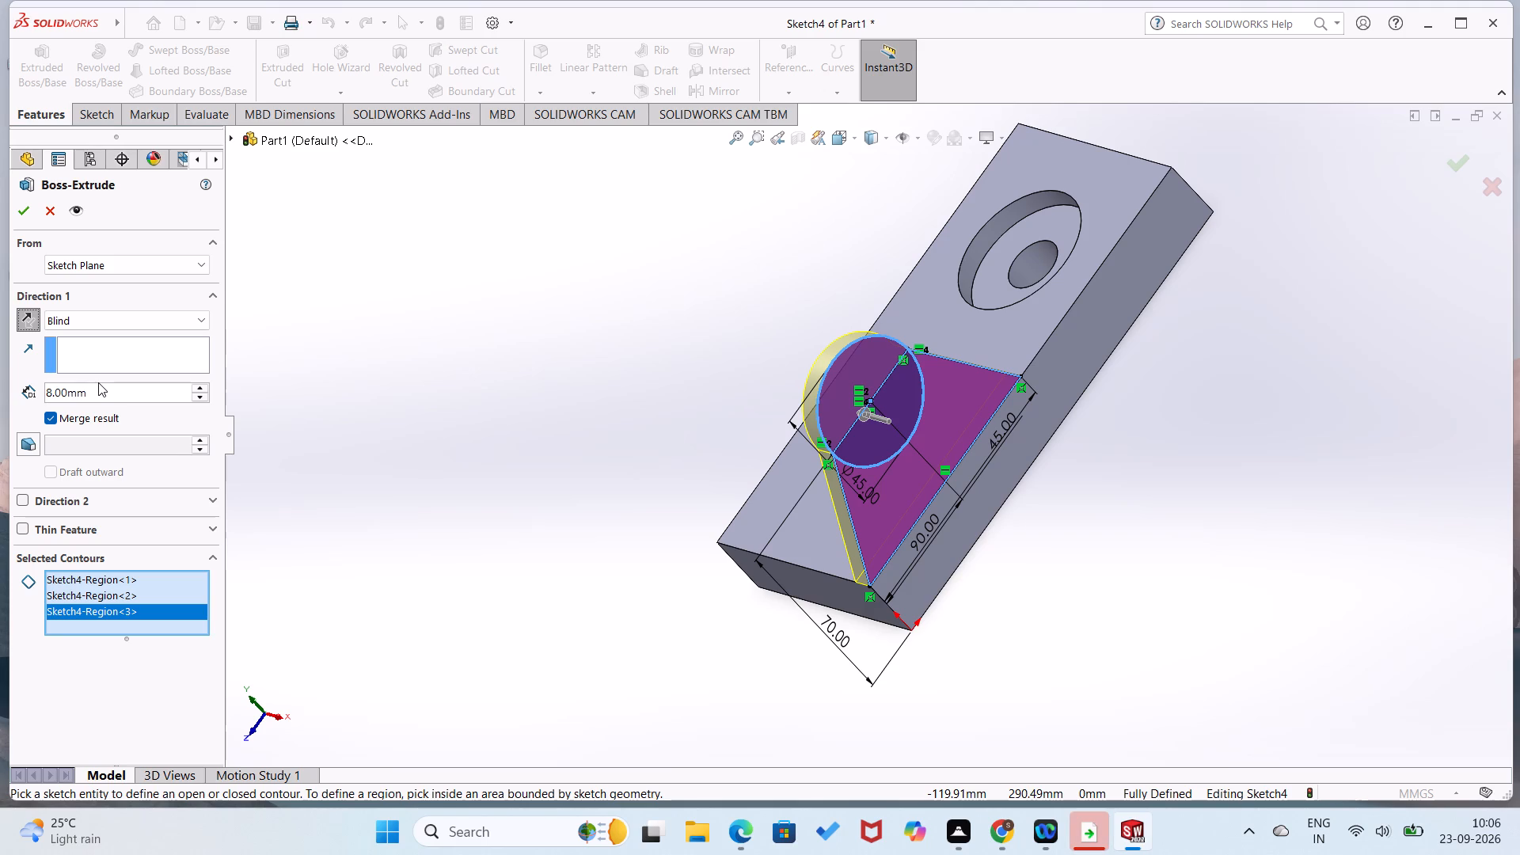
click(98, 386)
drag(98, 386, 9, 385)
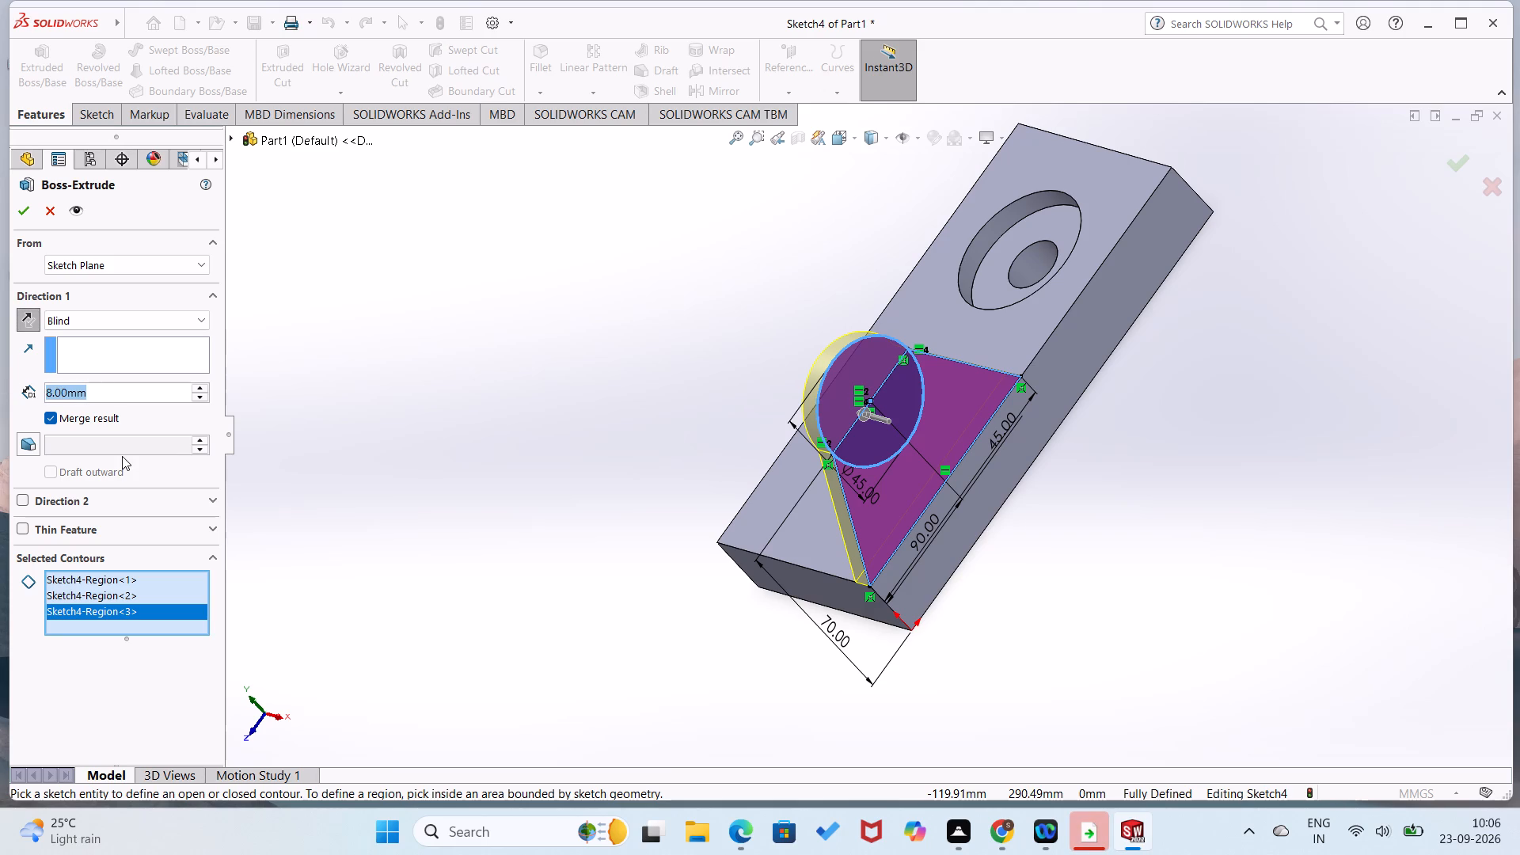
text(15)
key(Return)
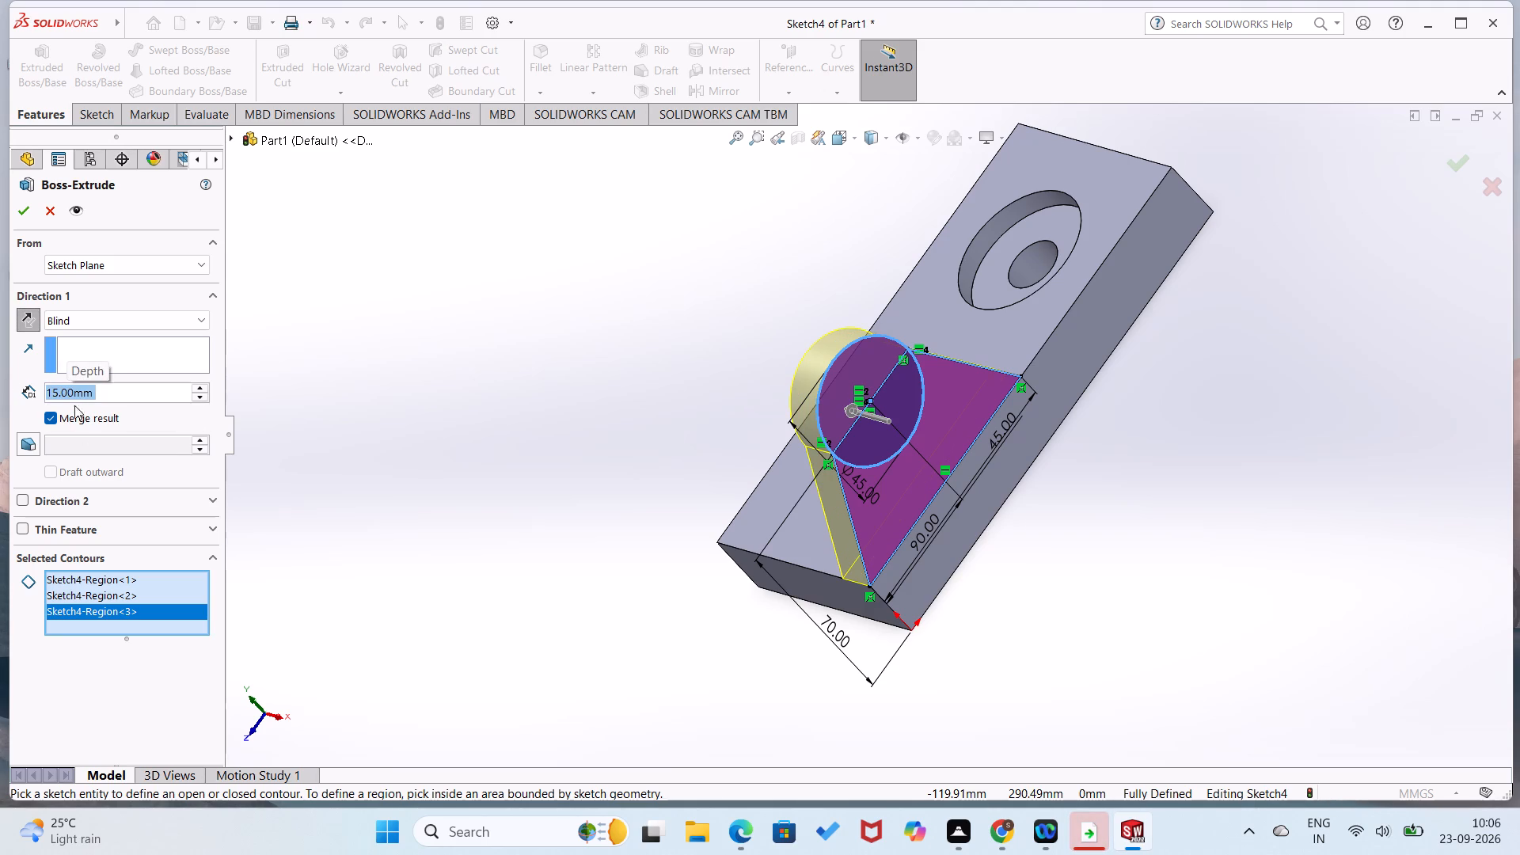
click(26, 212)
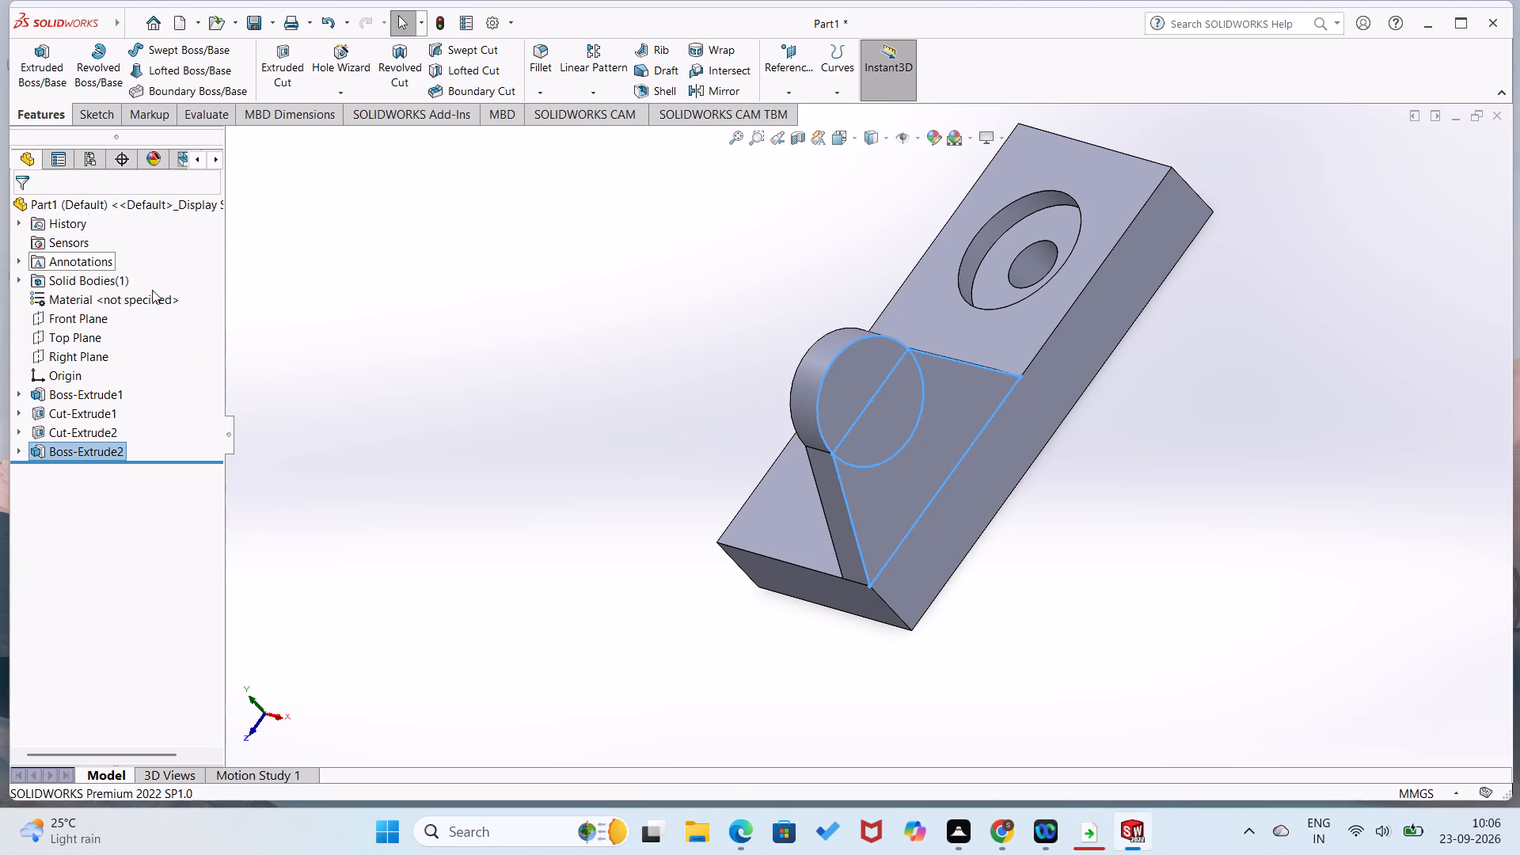
Examine the extruded lug and block from isometric, end and underside views, checking the lug's outline and thickness.
click(416, 375)
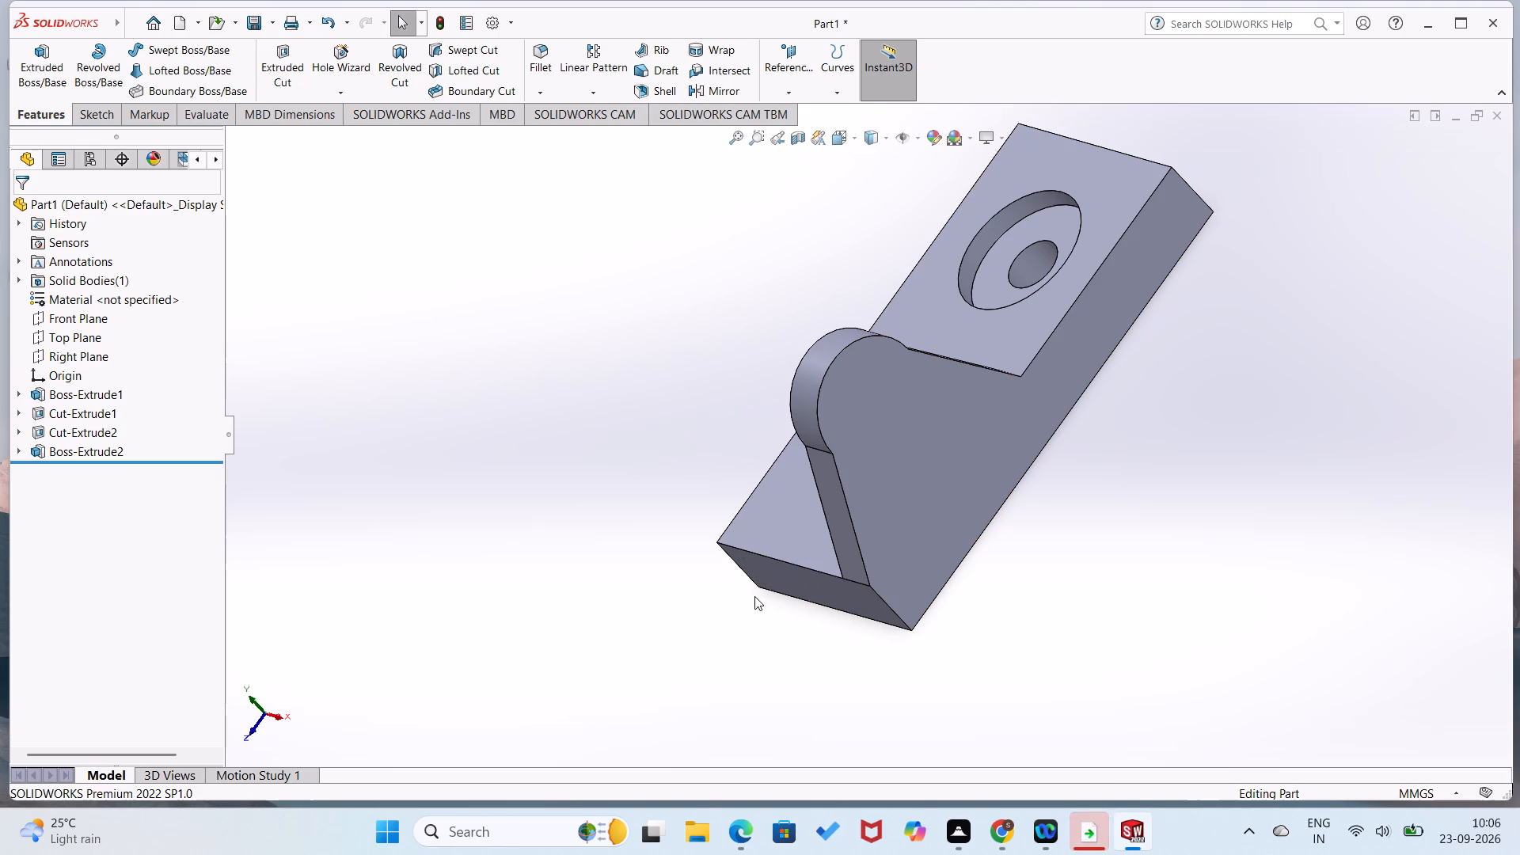
key(ctrl+7)
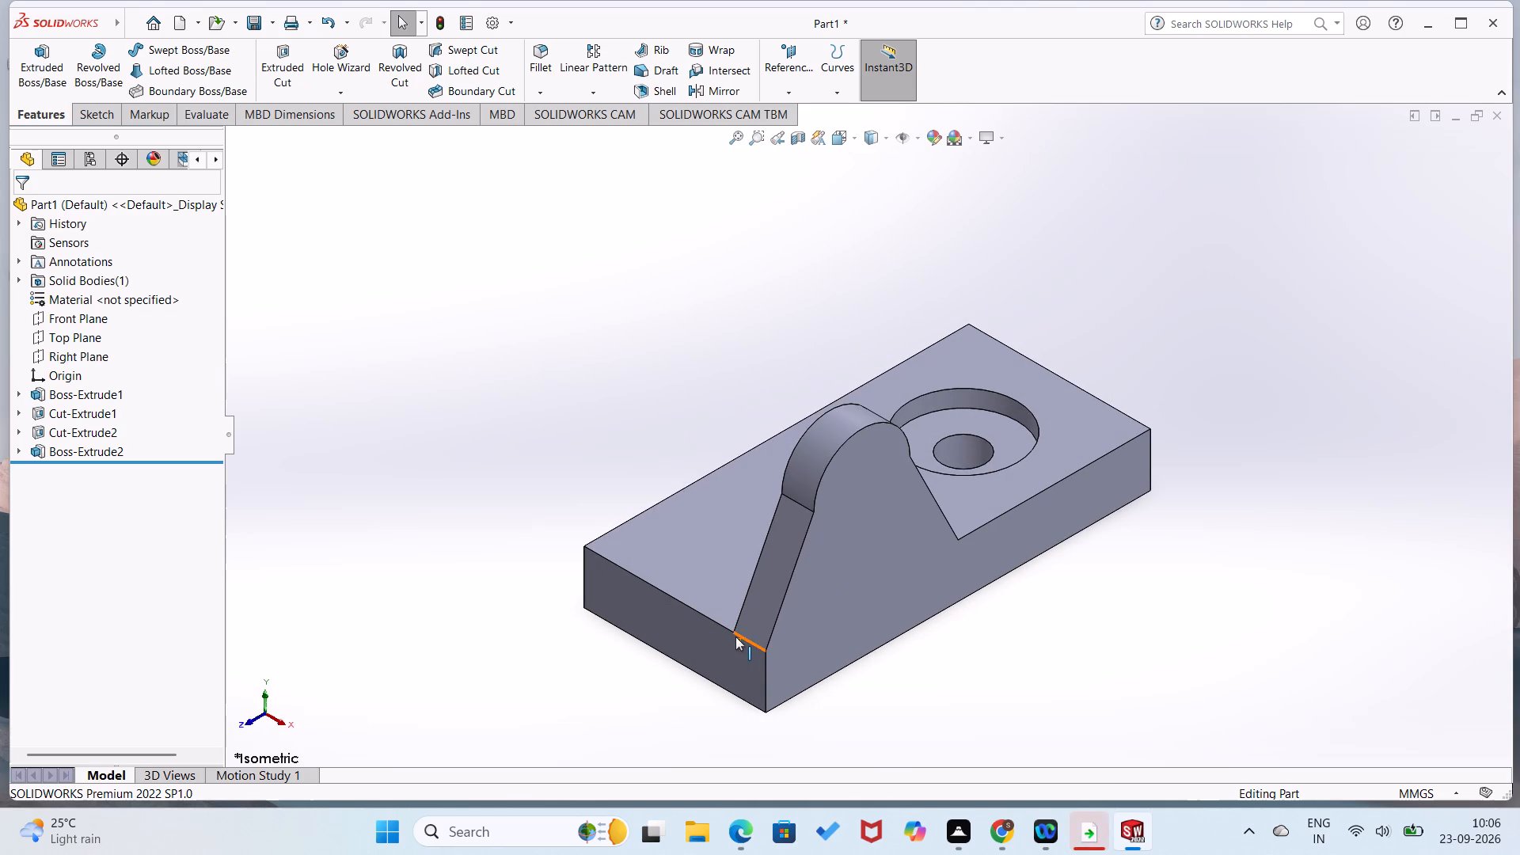
key(ctrl+8)
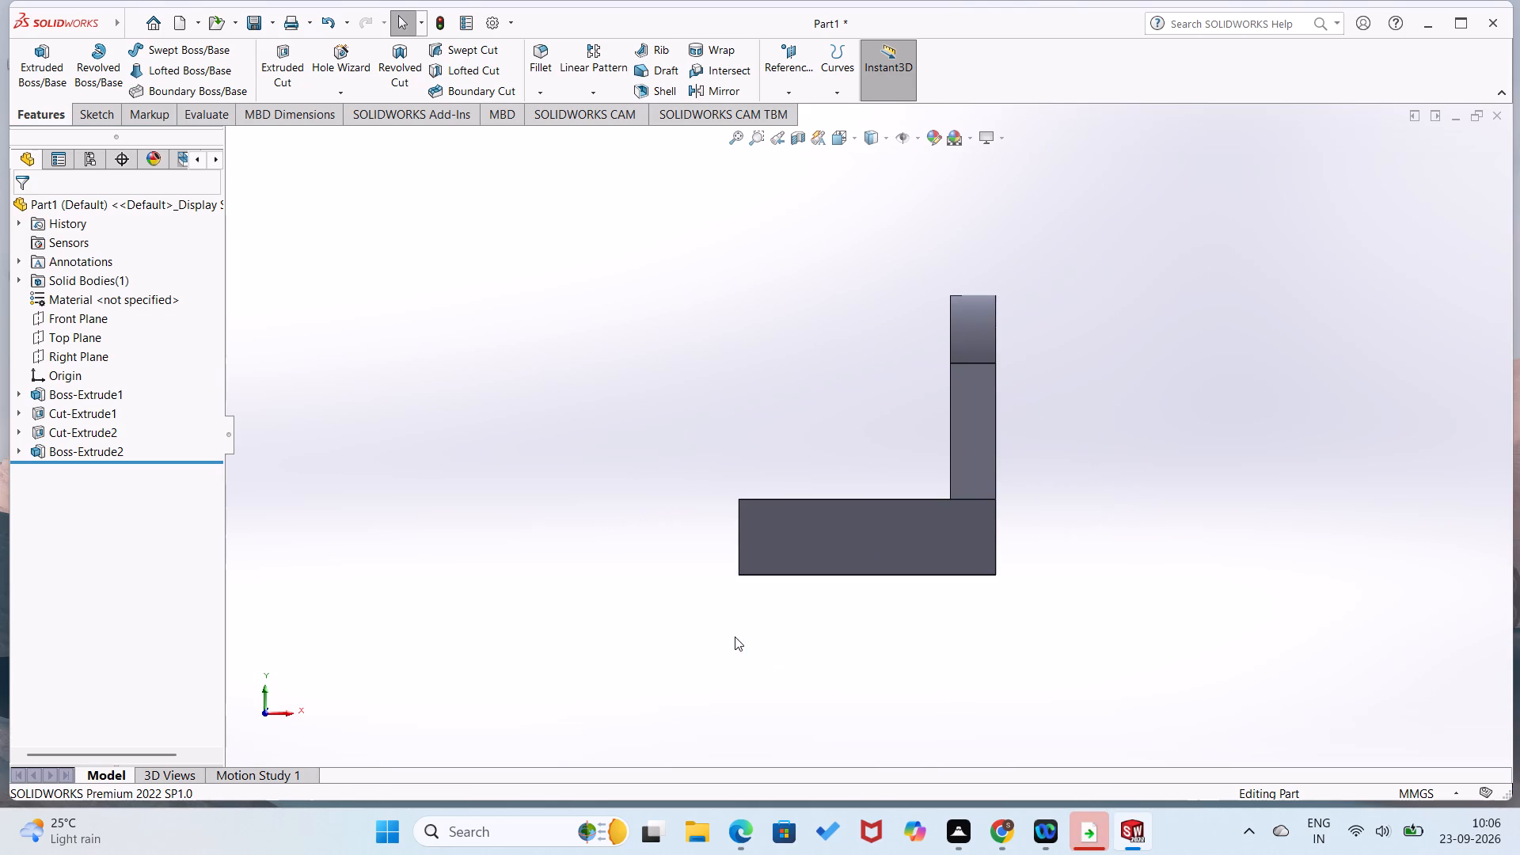
key(ctrl+6)
key(ctrl+7)
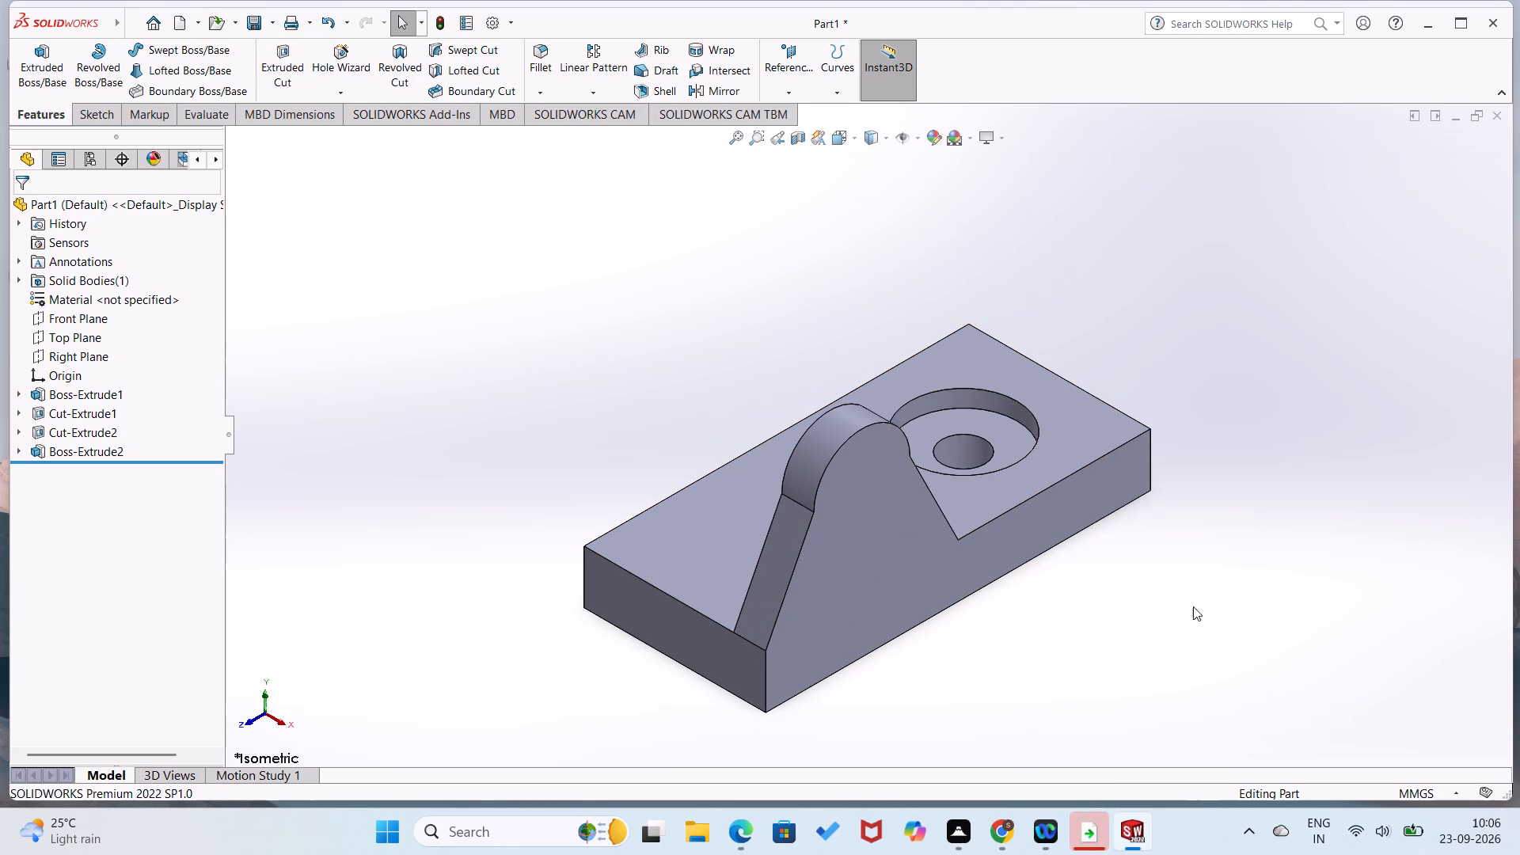
middle_drag(1187, 589, 1133, 279)
scroll(1106, 312, up, 1)
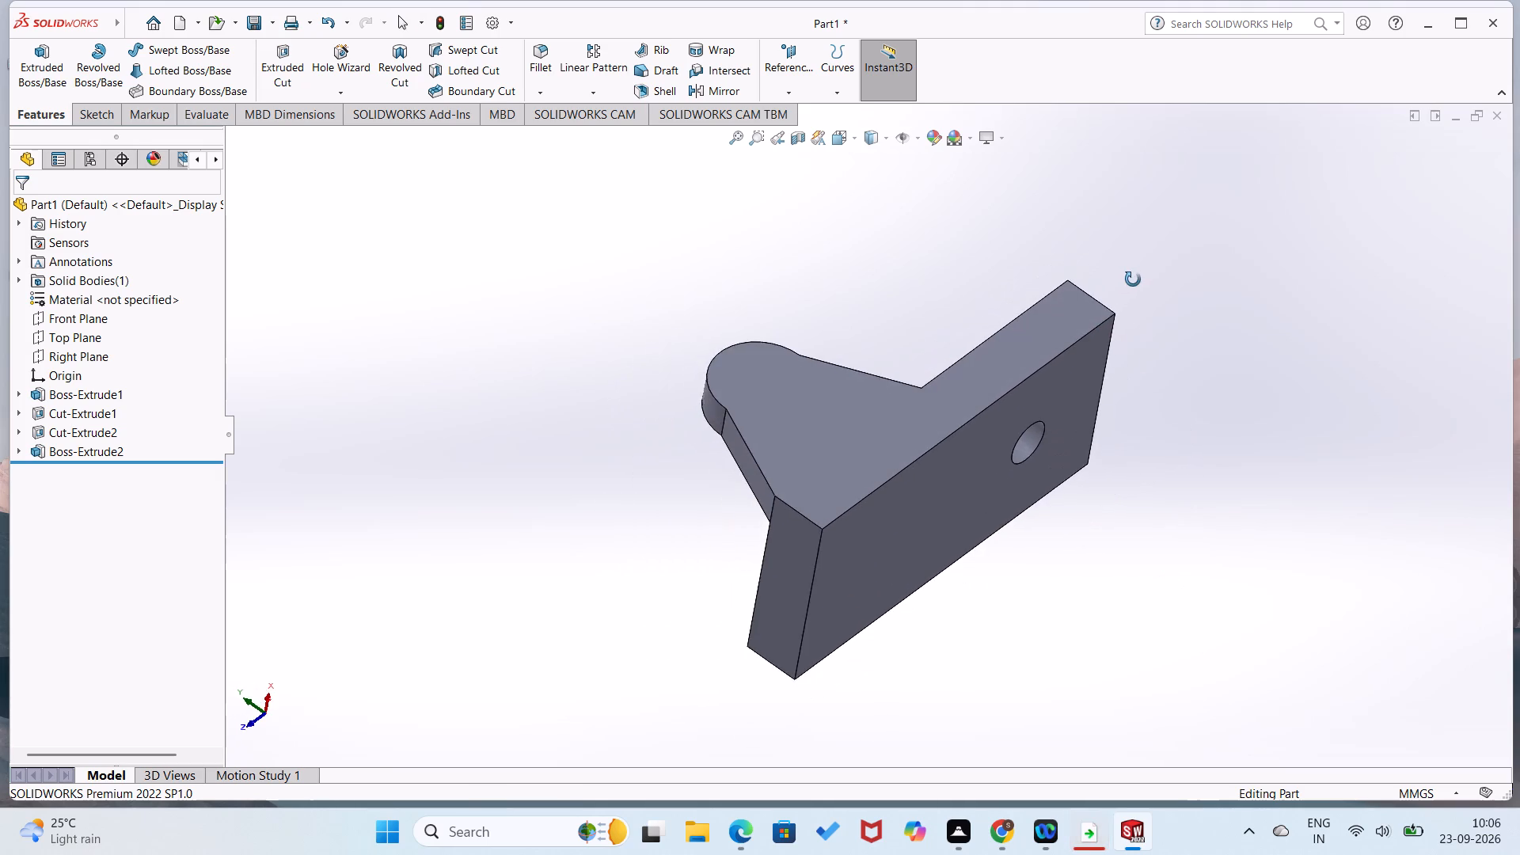
middle_drag(1133, 279, 1077, 387)
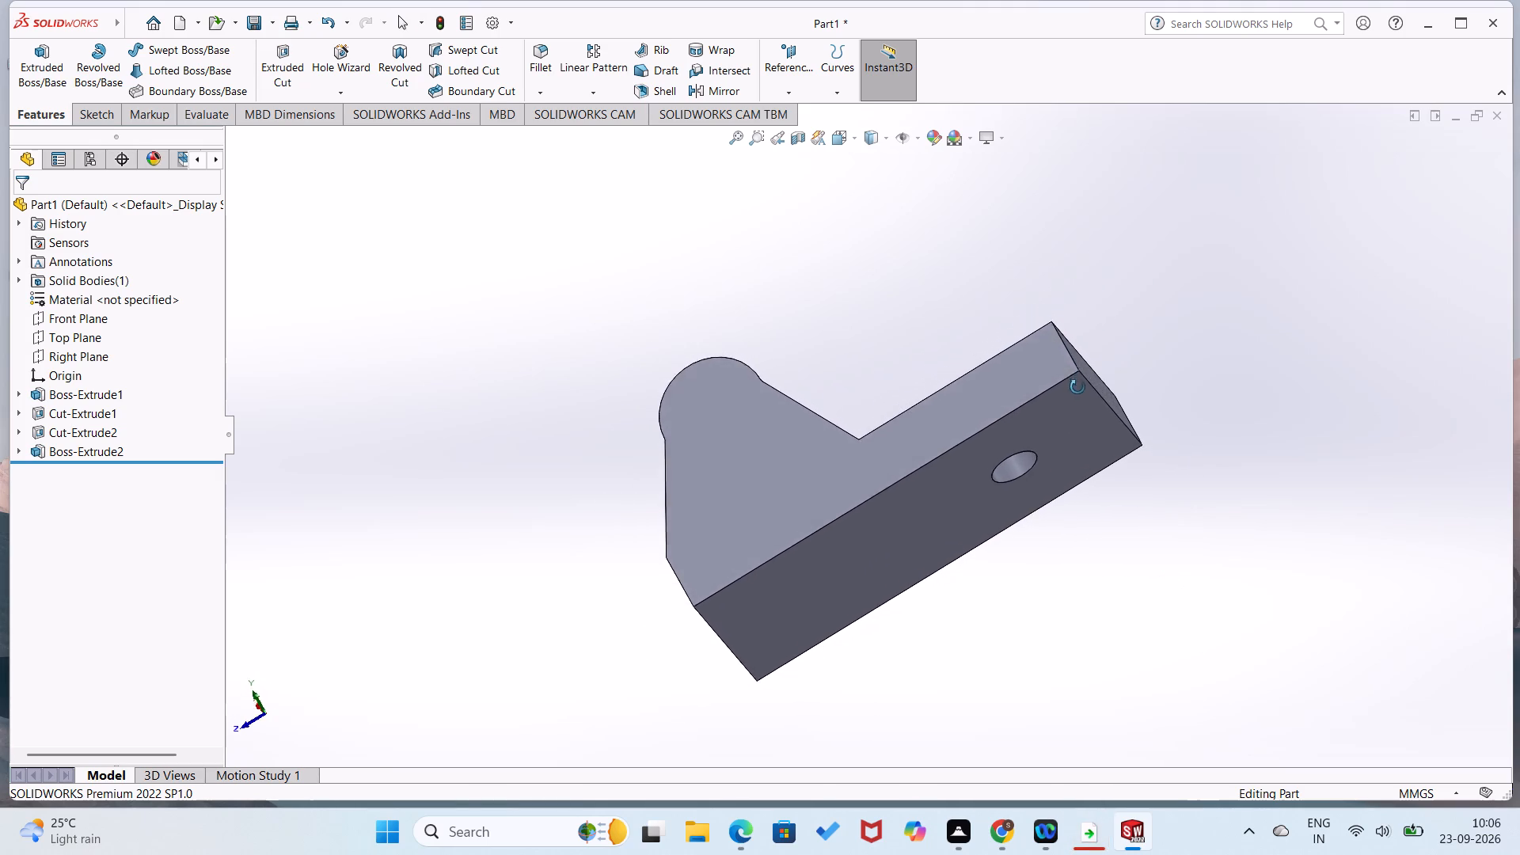
middle_drag(1077, 387, 1113, 458)
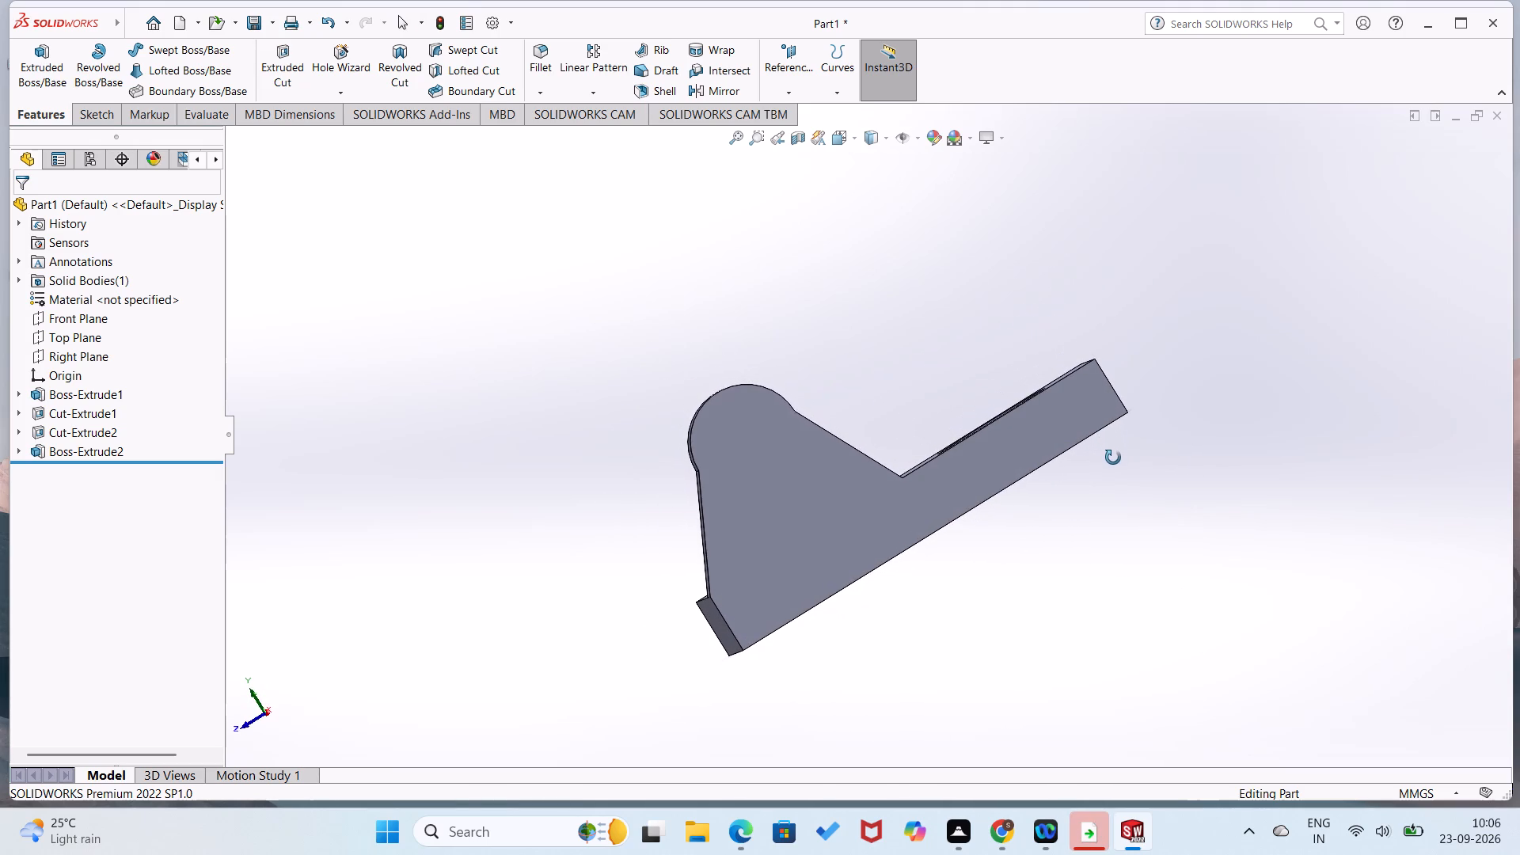
middle_drag(1113, 458, 1123, 472)
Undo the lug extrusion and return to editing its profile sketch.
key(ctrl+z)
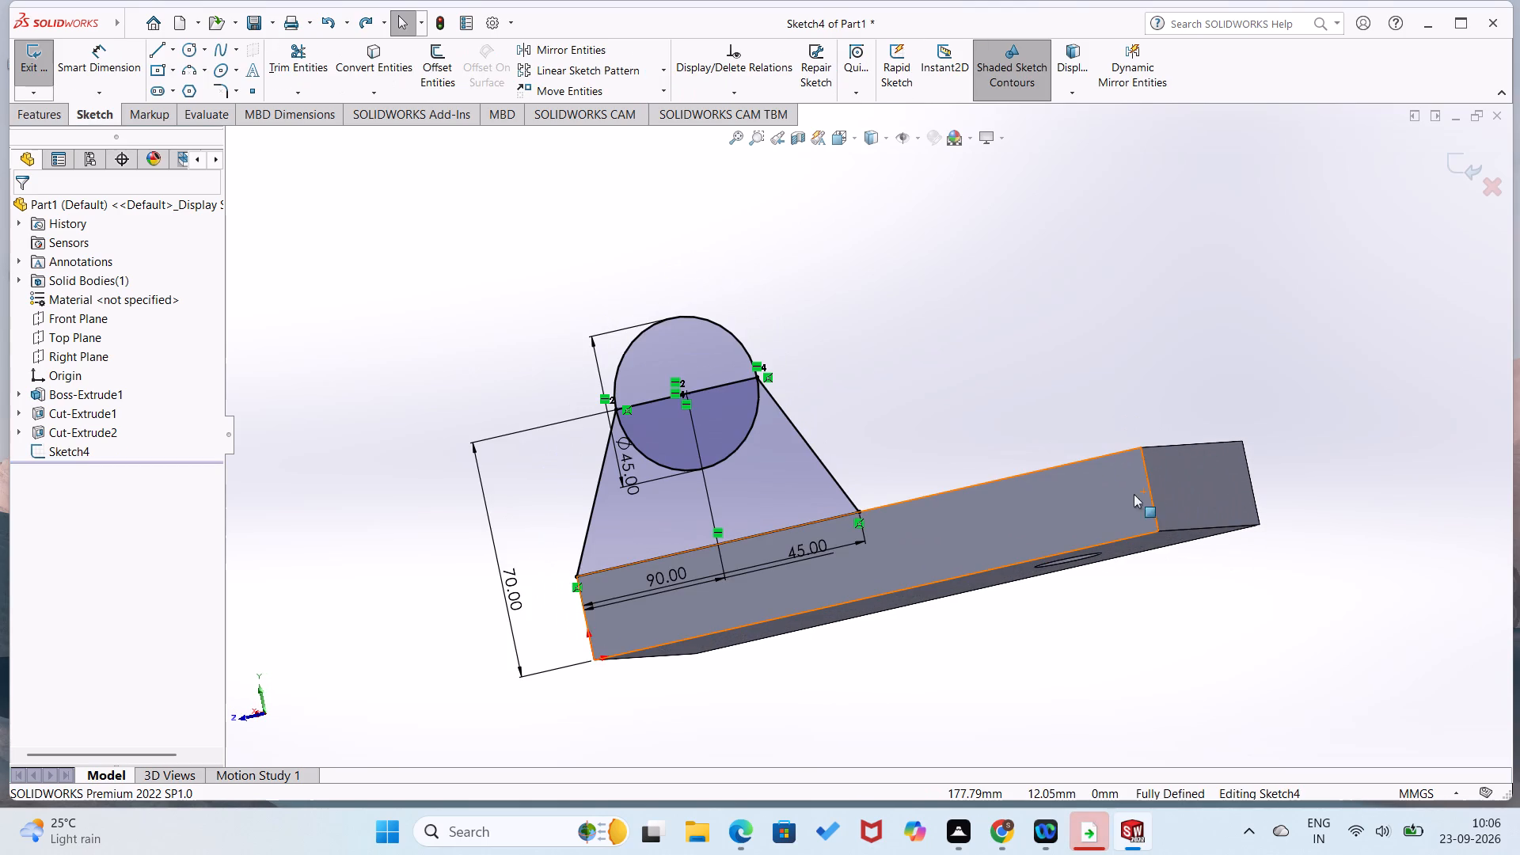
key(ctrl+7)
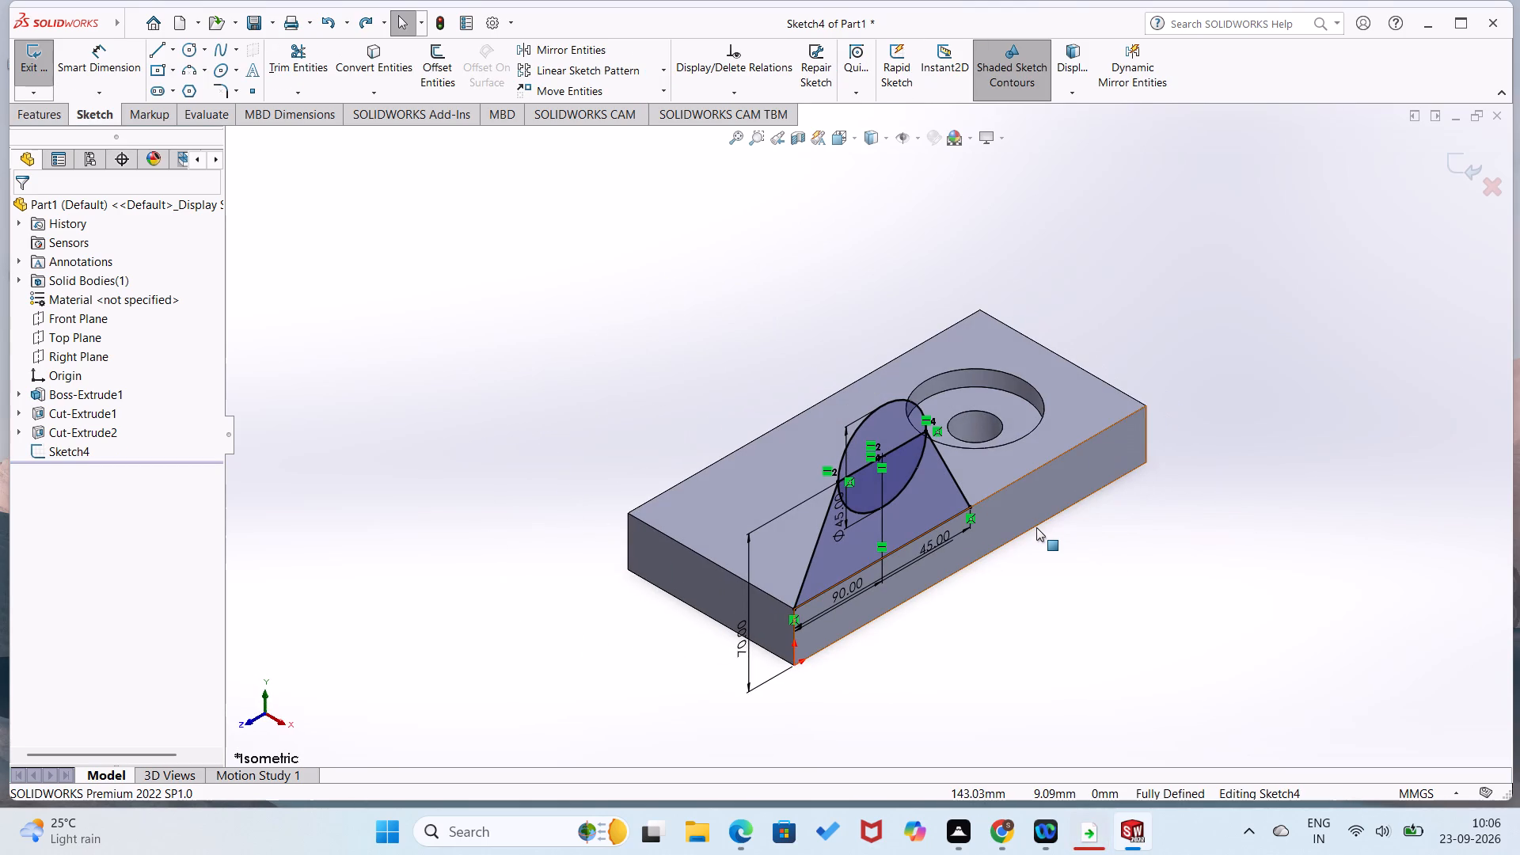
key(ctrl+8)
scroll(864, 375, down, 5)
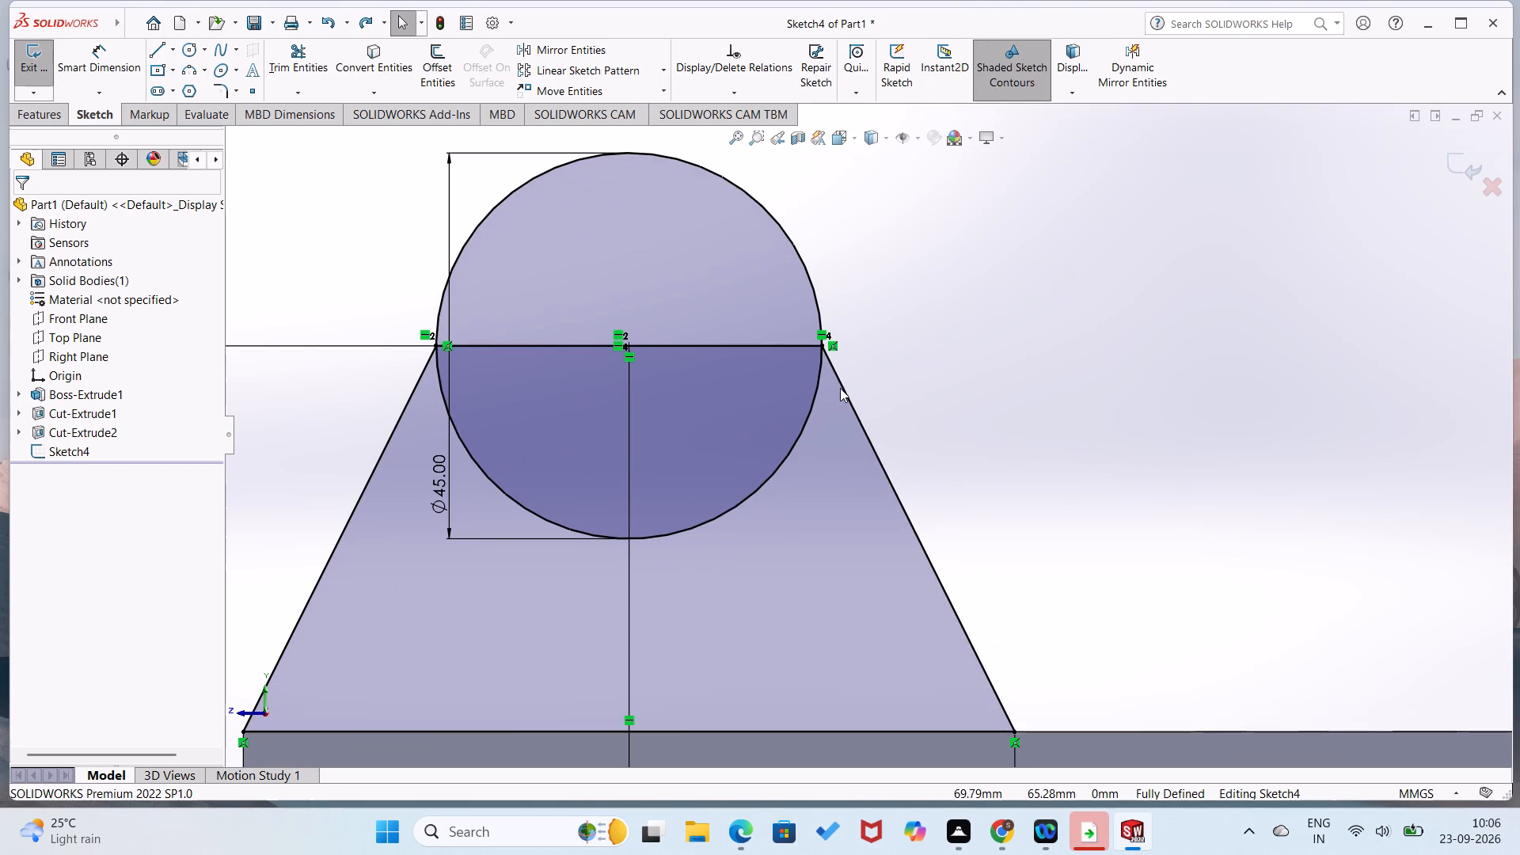
Delete the slanted line on the left side of the lug profile, between the base and the circle's horizontal diameter.
click(387, 442)
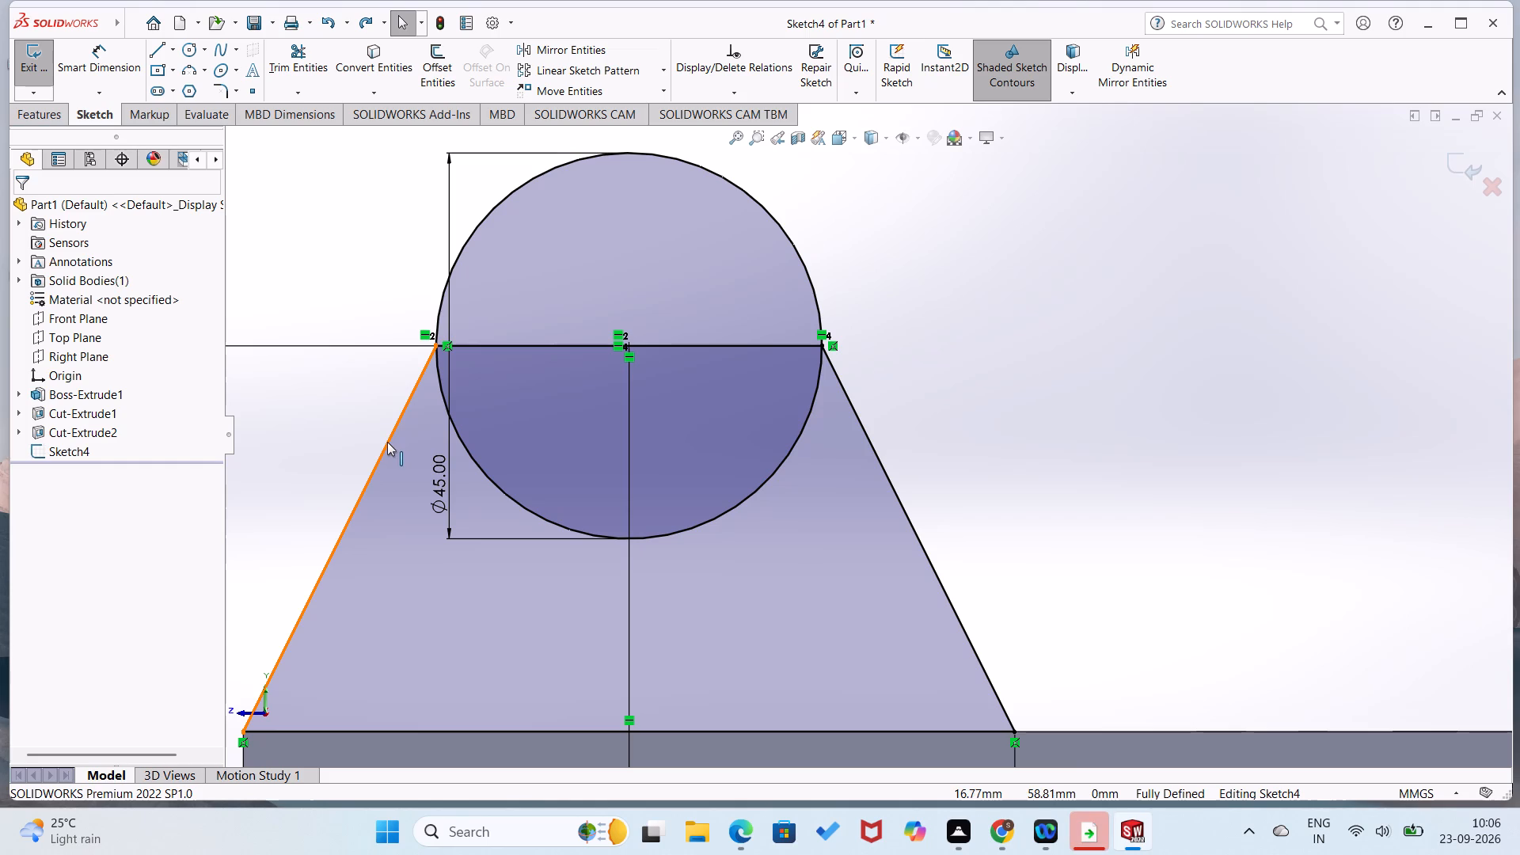
scroll(435, 325, down, 2)
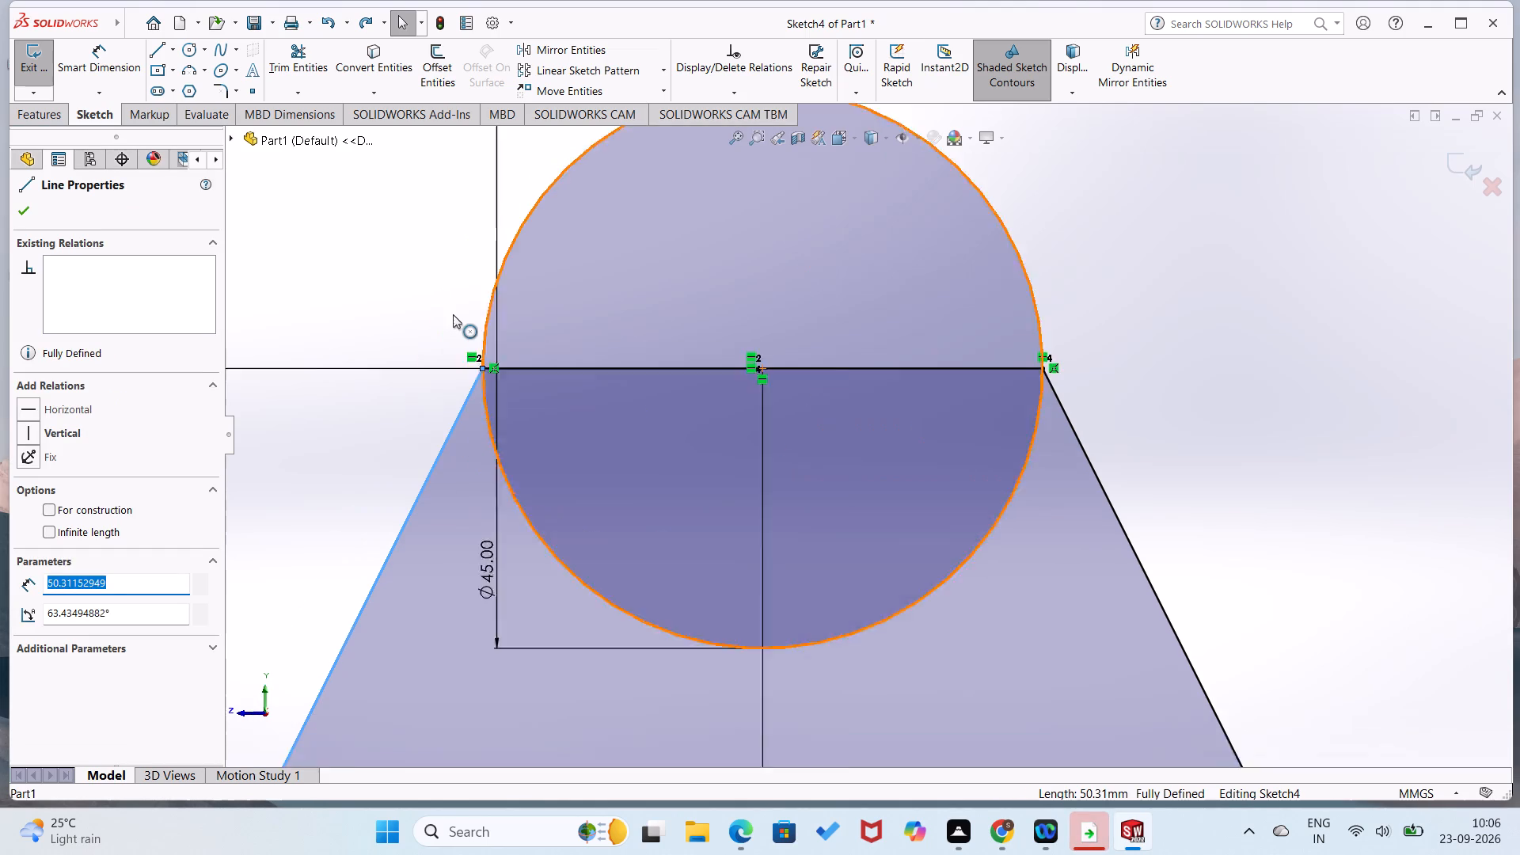
scroll(453, 314, down, 4)
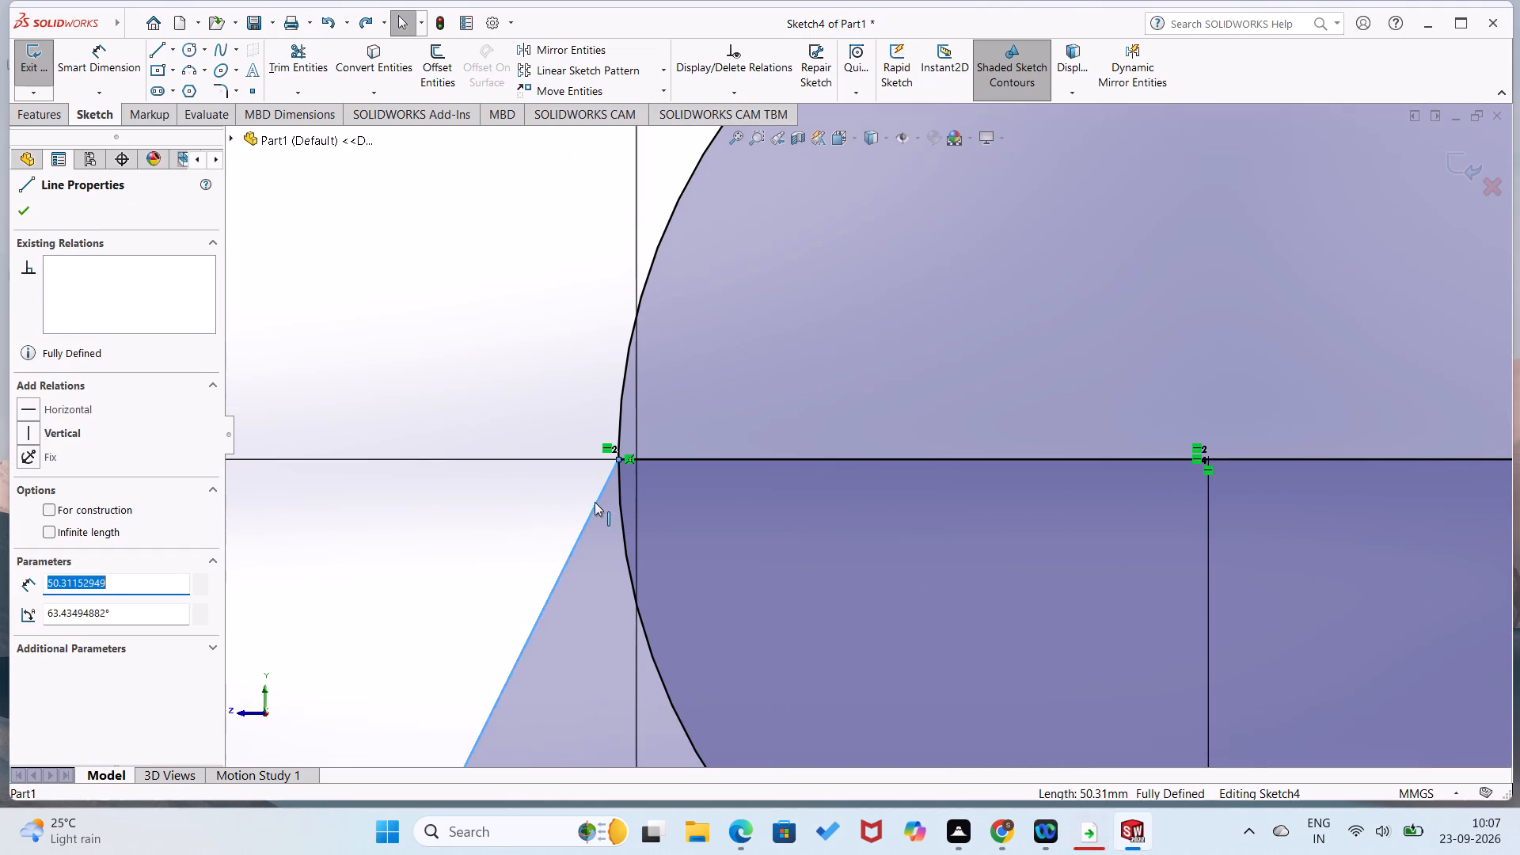
key(Delete)
Draw a line about 55 mm long from the base line's left endpoint to the circle, meeting it slightly above the horizontal diameter.
scroll(595, 502, up, 8)
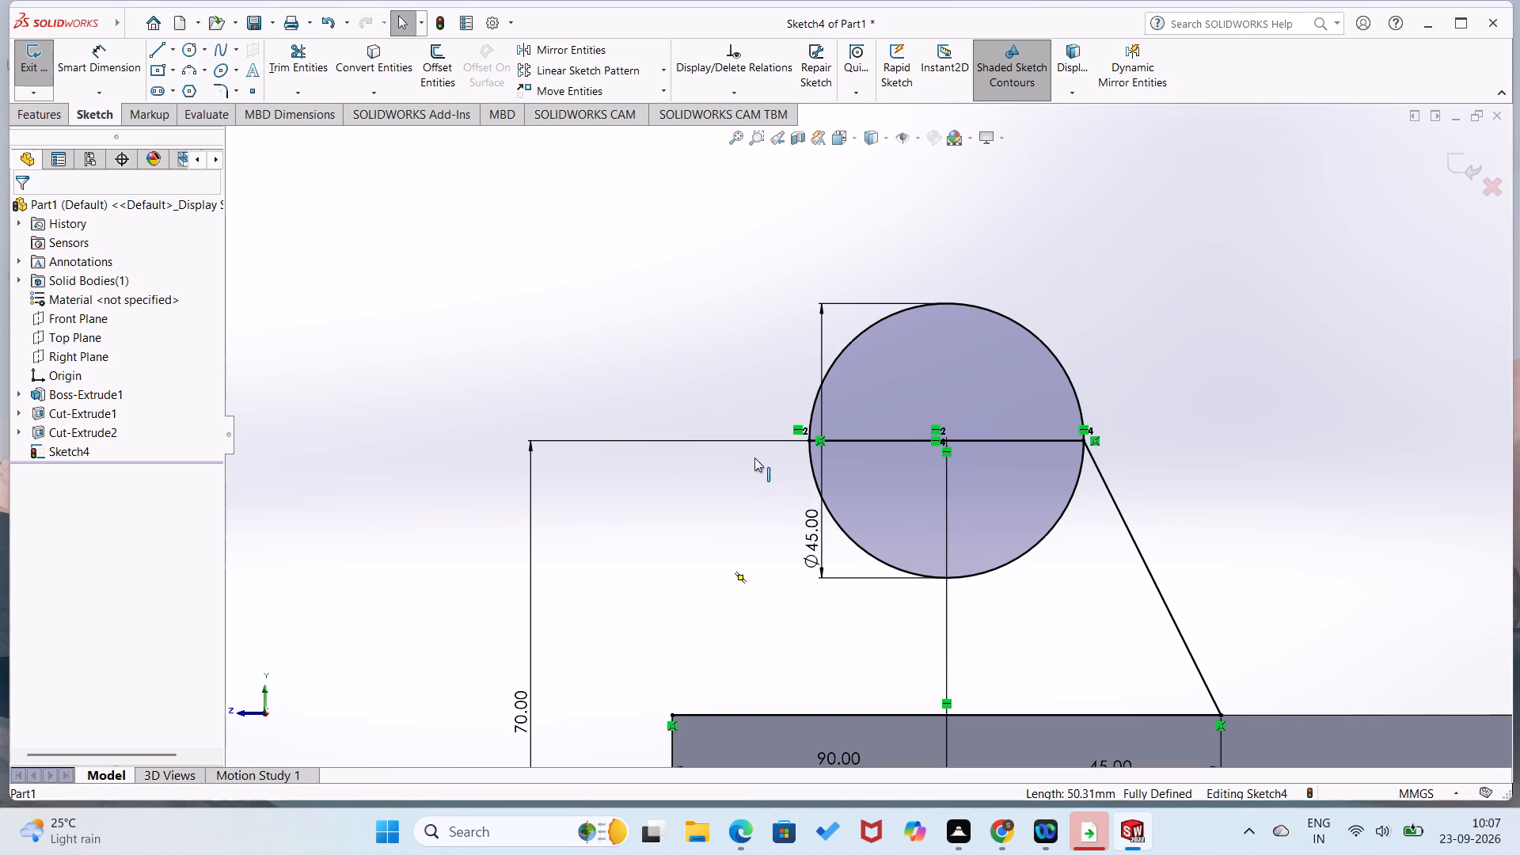
right_drag(758, 451, 640, 541)
drag(674, 714, 677, 693)
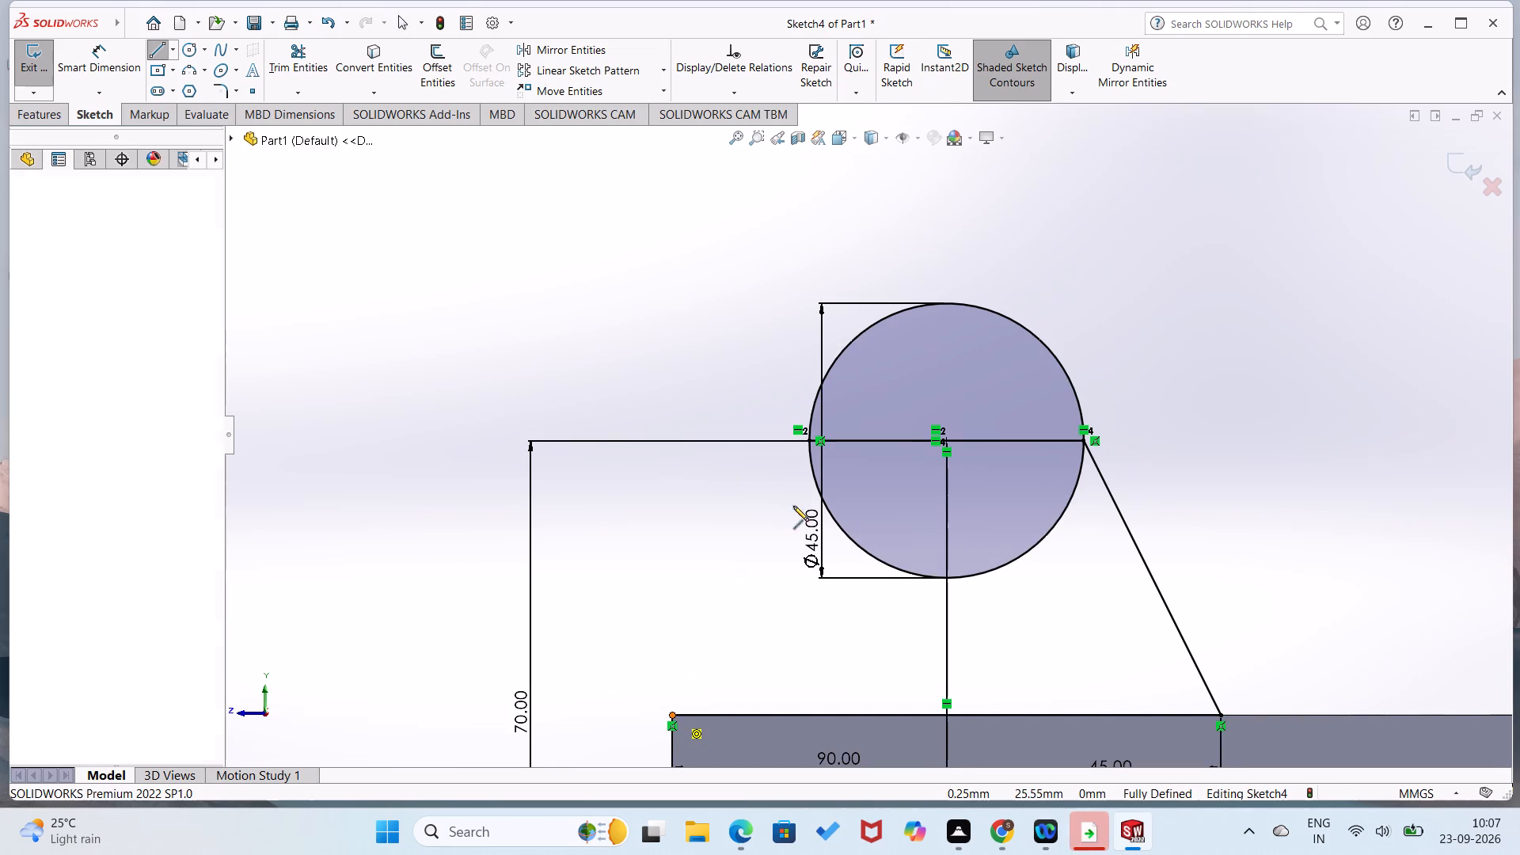
click(814, 410)
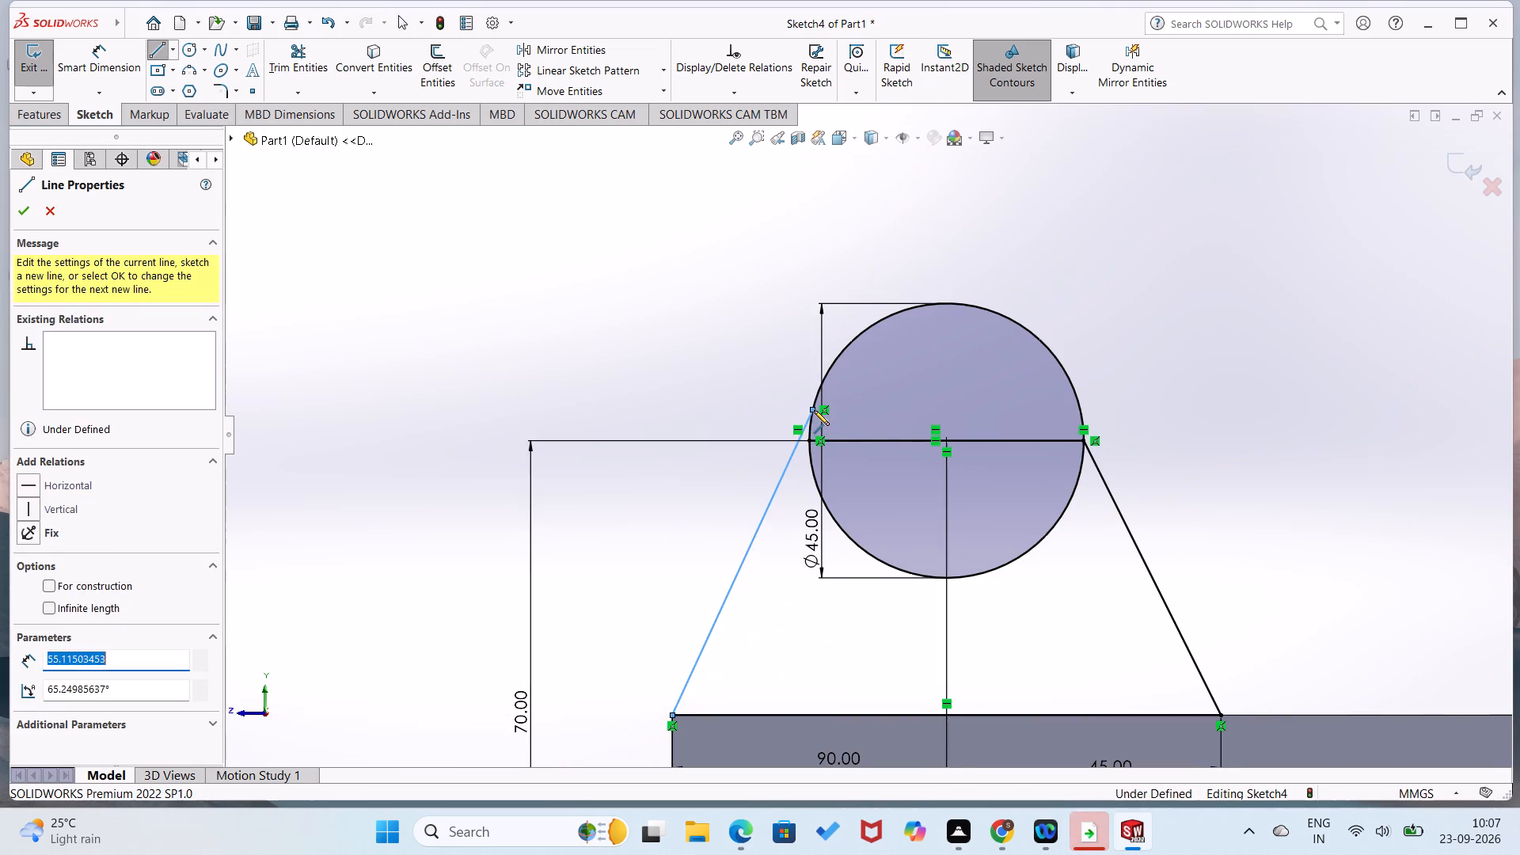
Add a Coincident relation between the upper endpoint of the new left side line and the 45 mm circle.
right_drag(709, 439, 751, 264)
scroll(794, 389, down, 7)
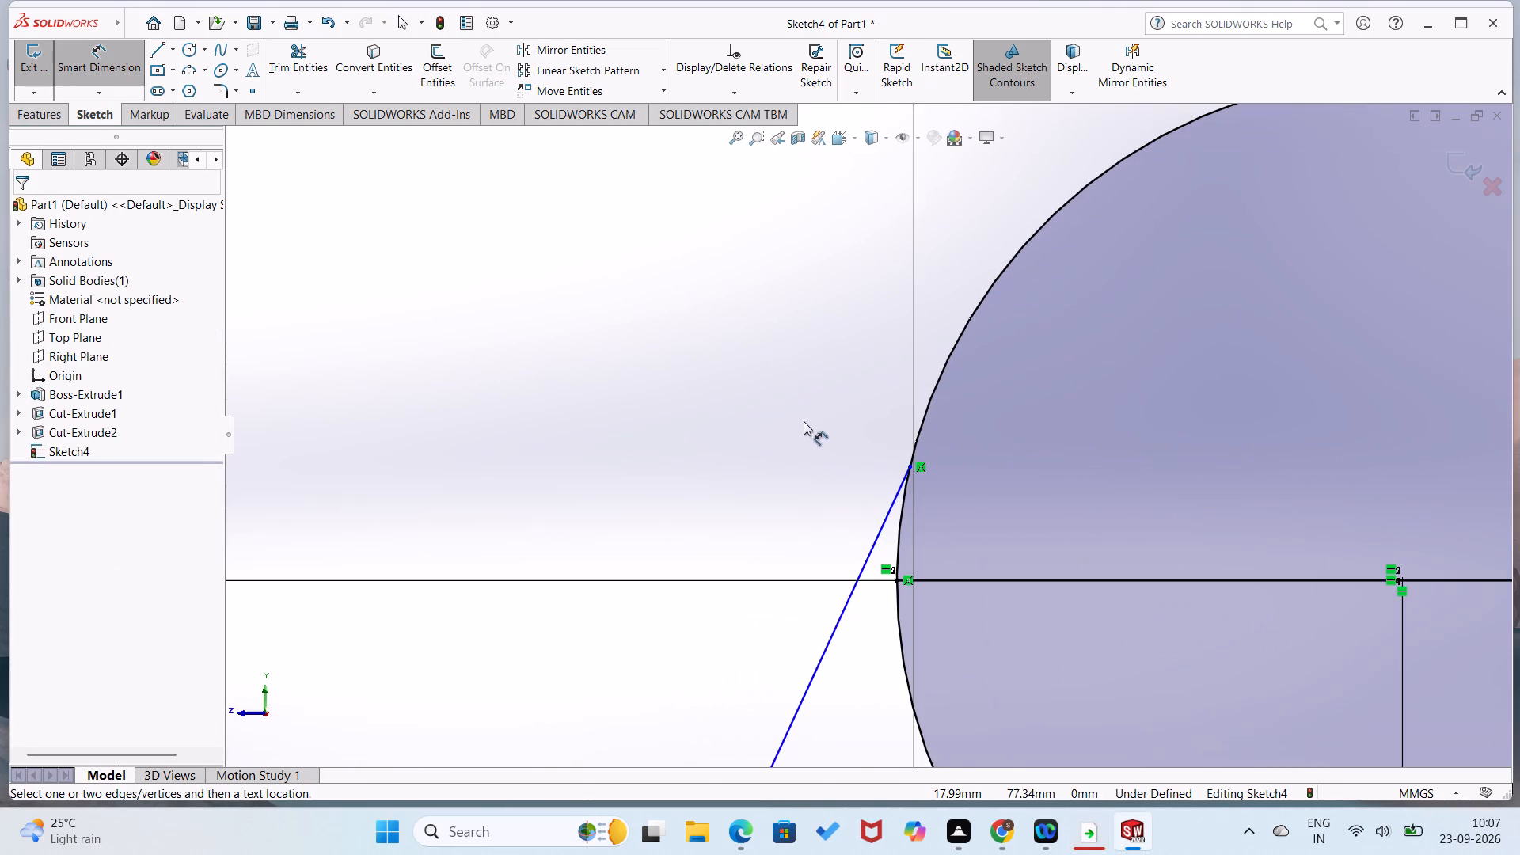
click(758, 103)
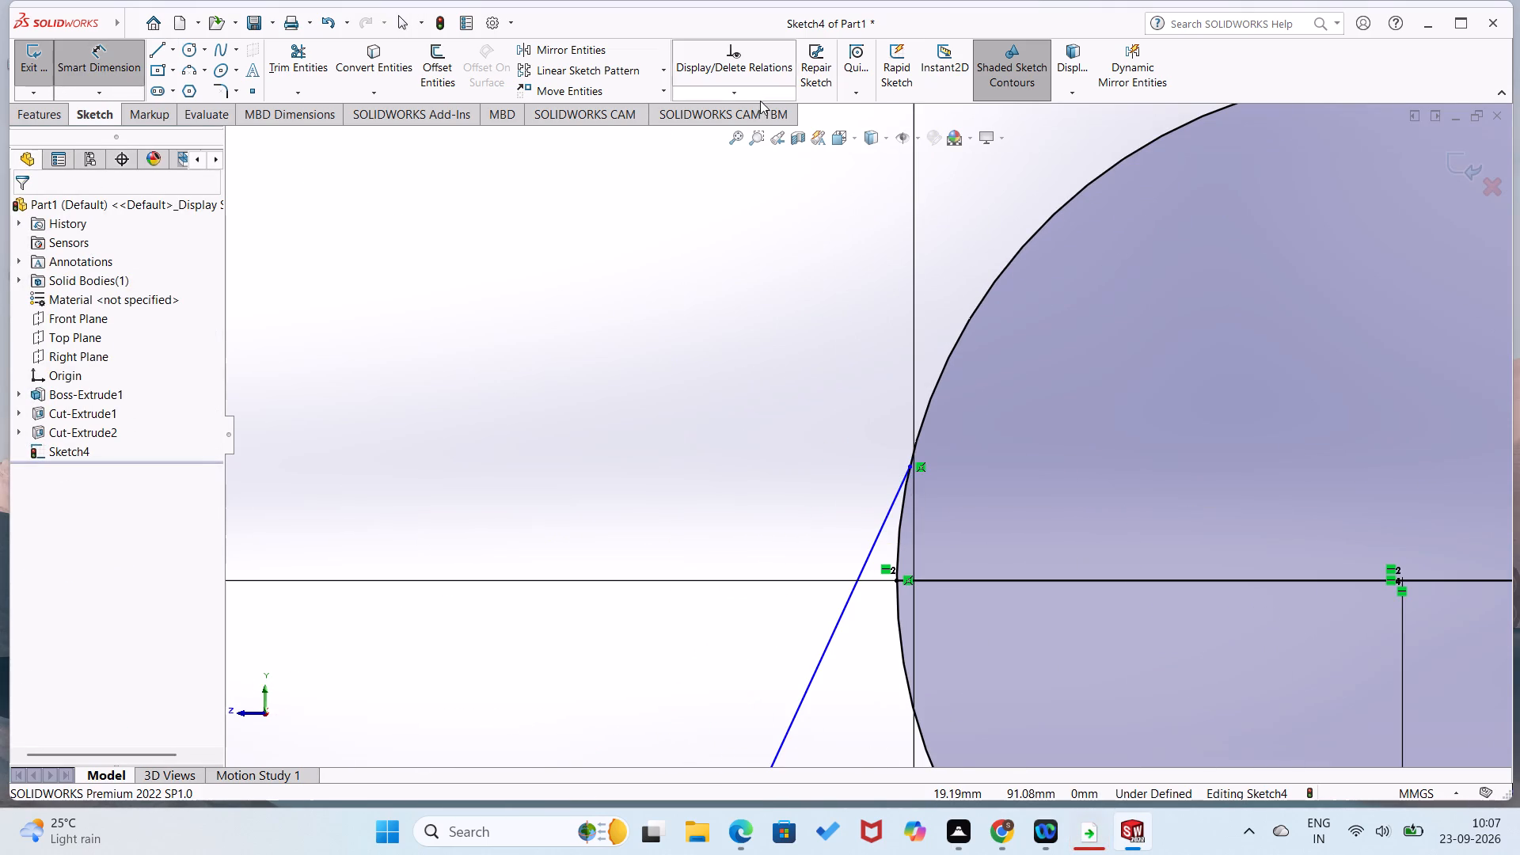
click(760, 96)
click(766, 122)
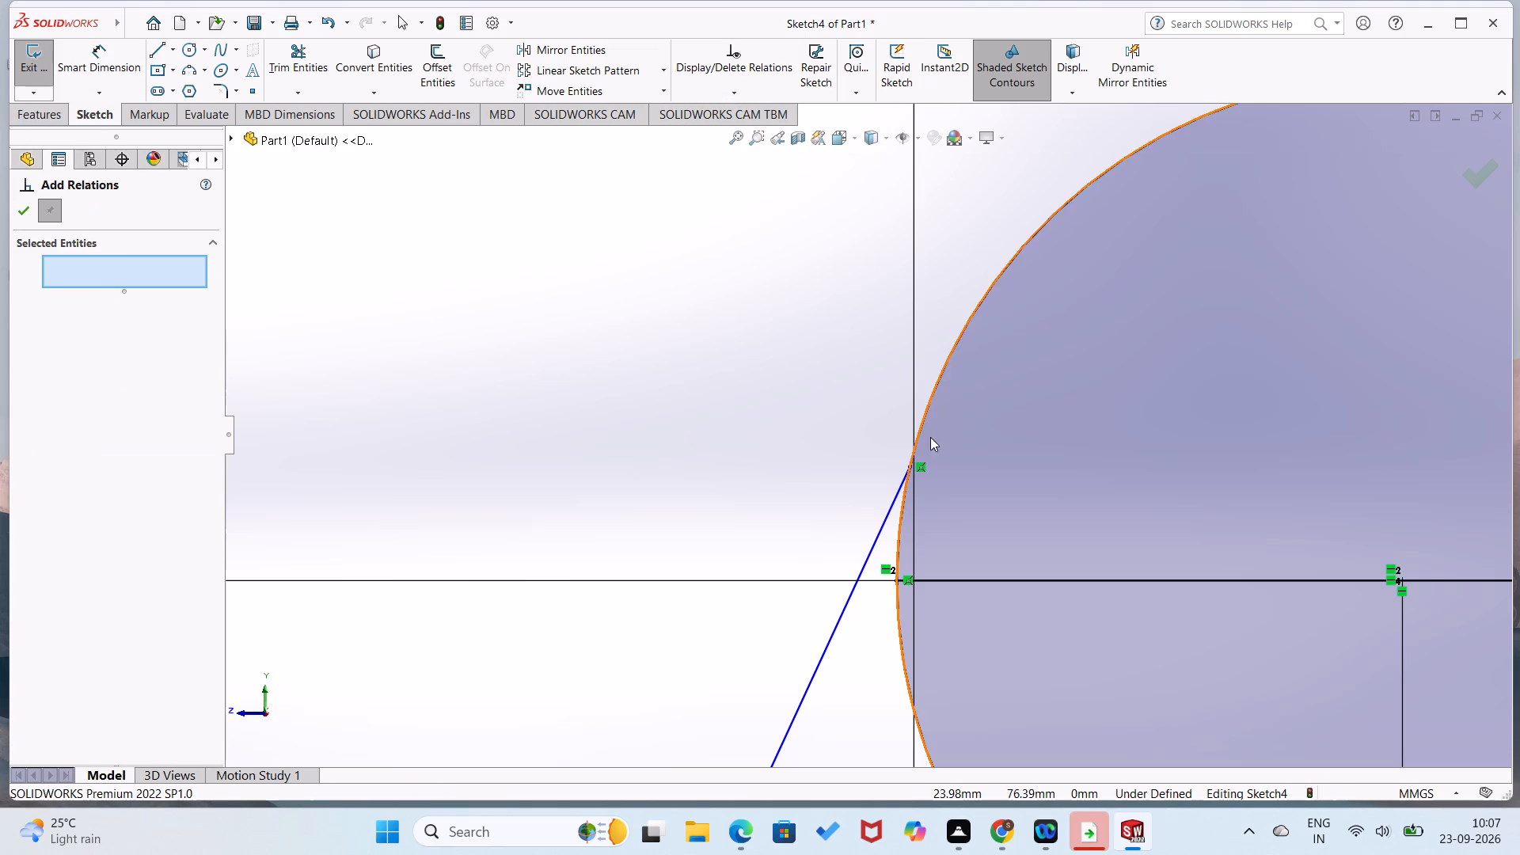
click(910, 465)
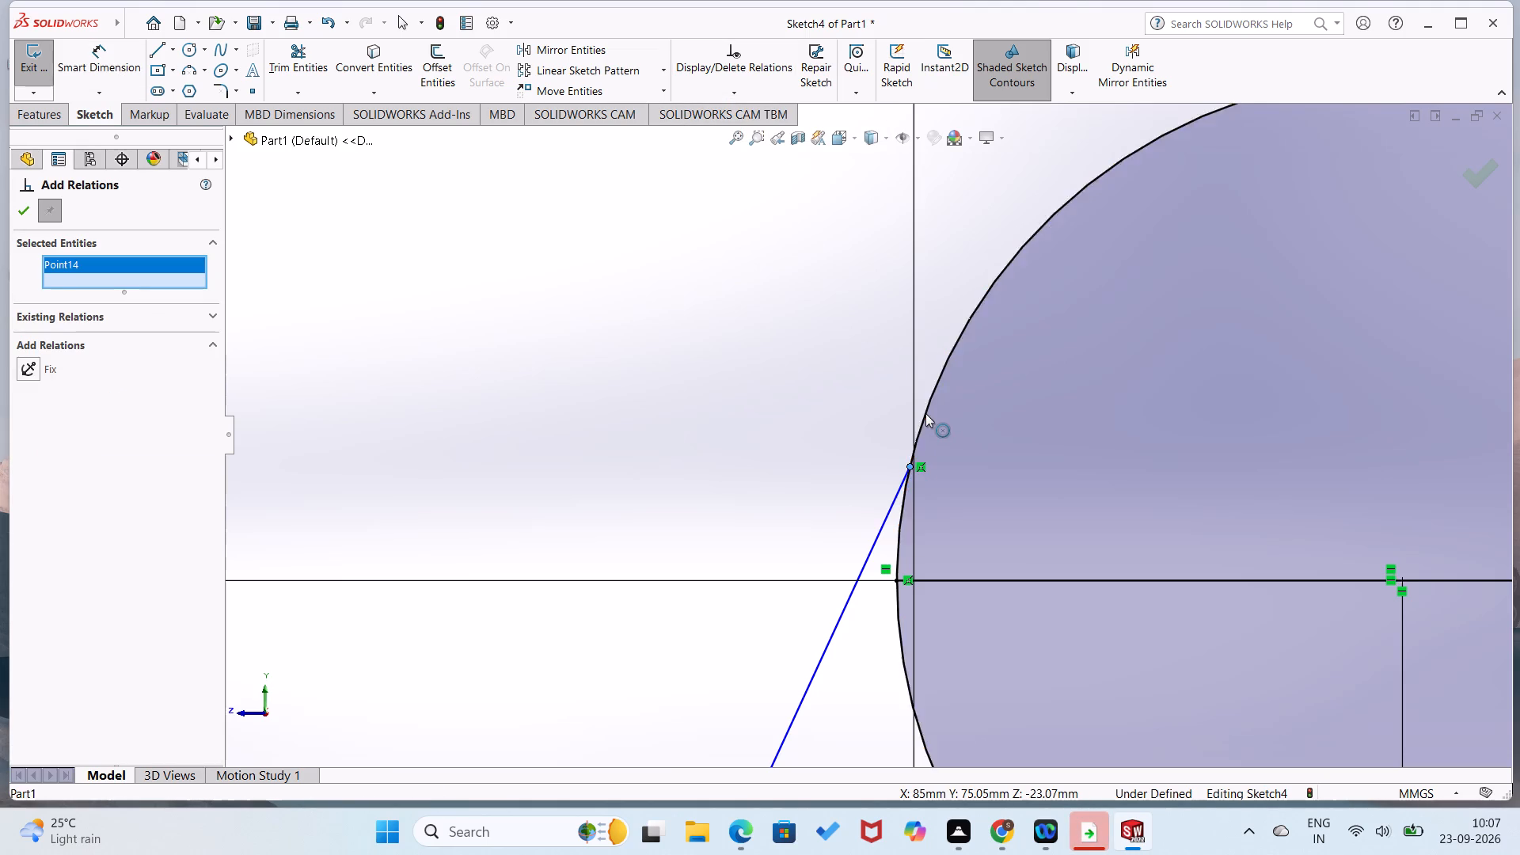
ctrl+click(925, 411)
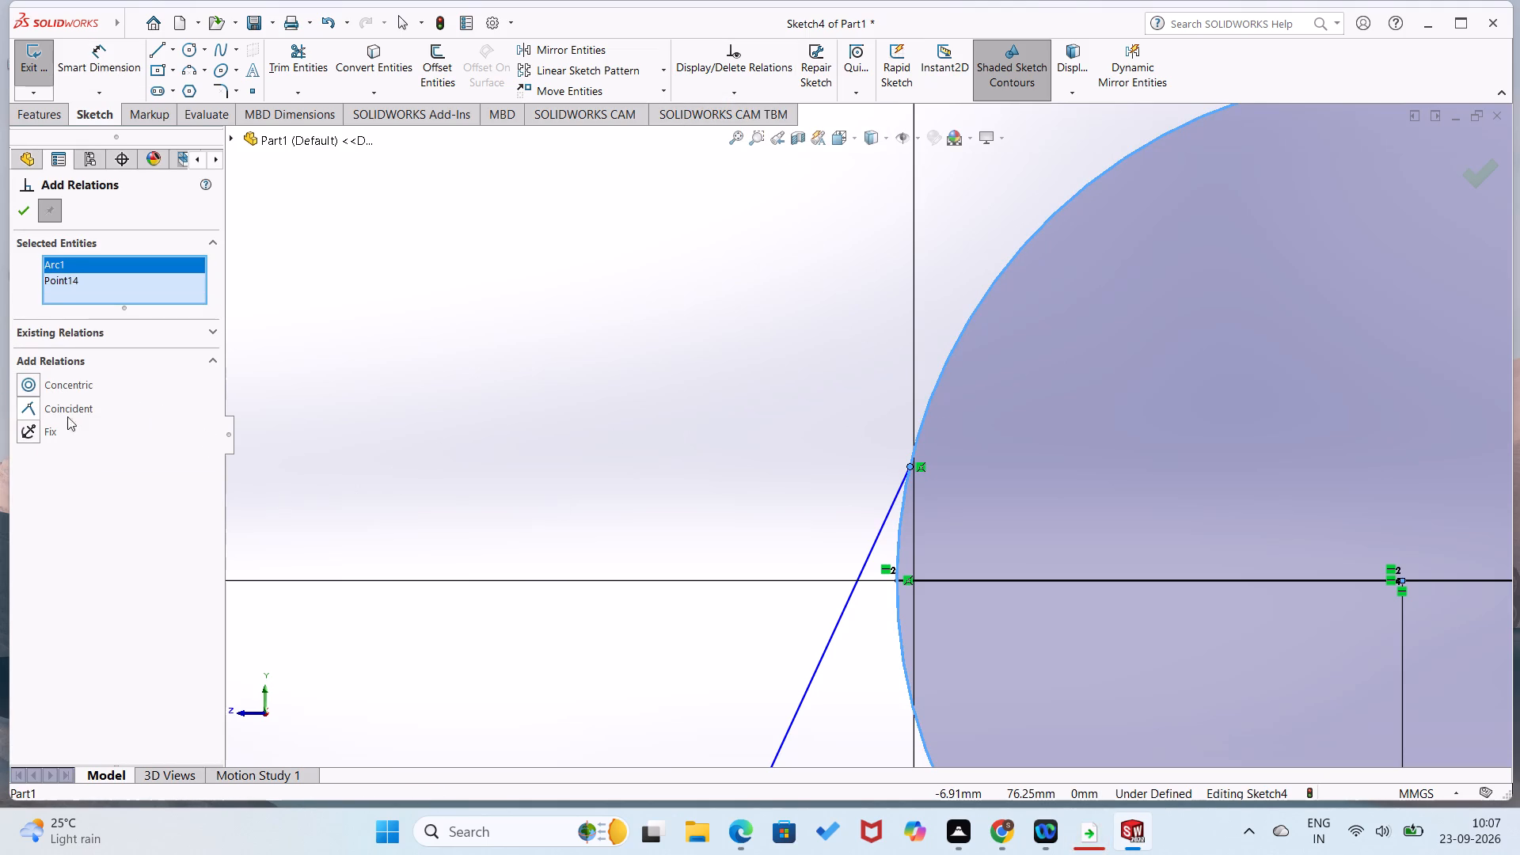
click(29, 407)
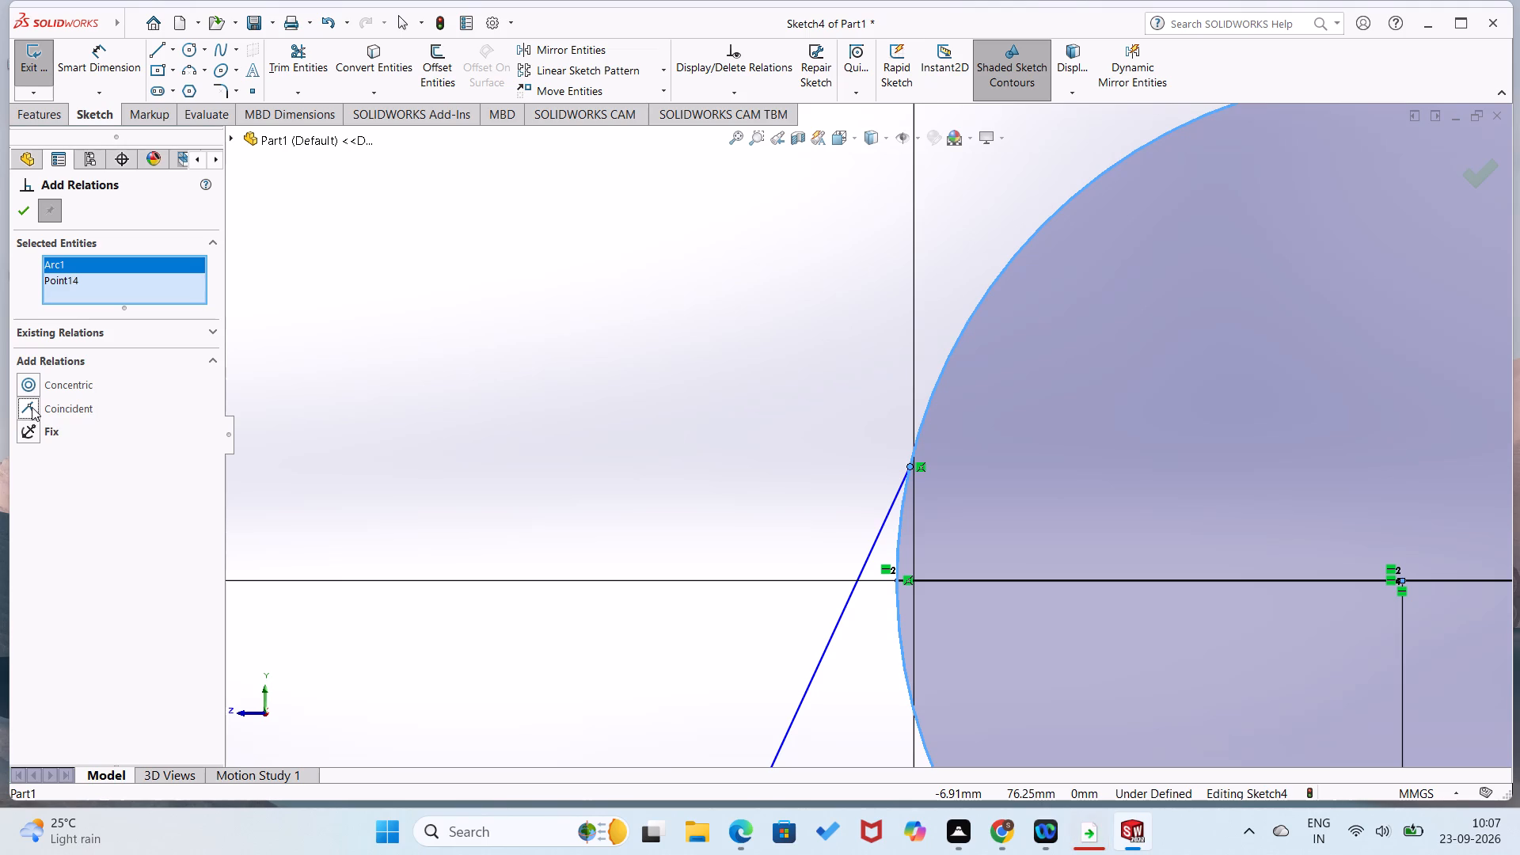
click(32, 407)
click(28, 210)
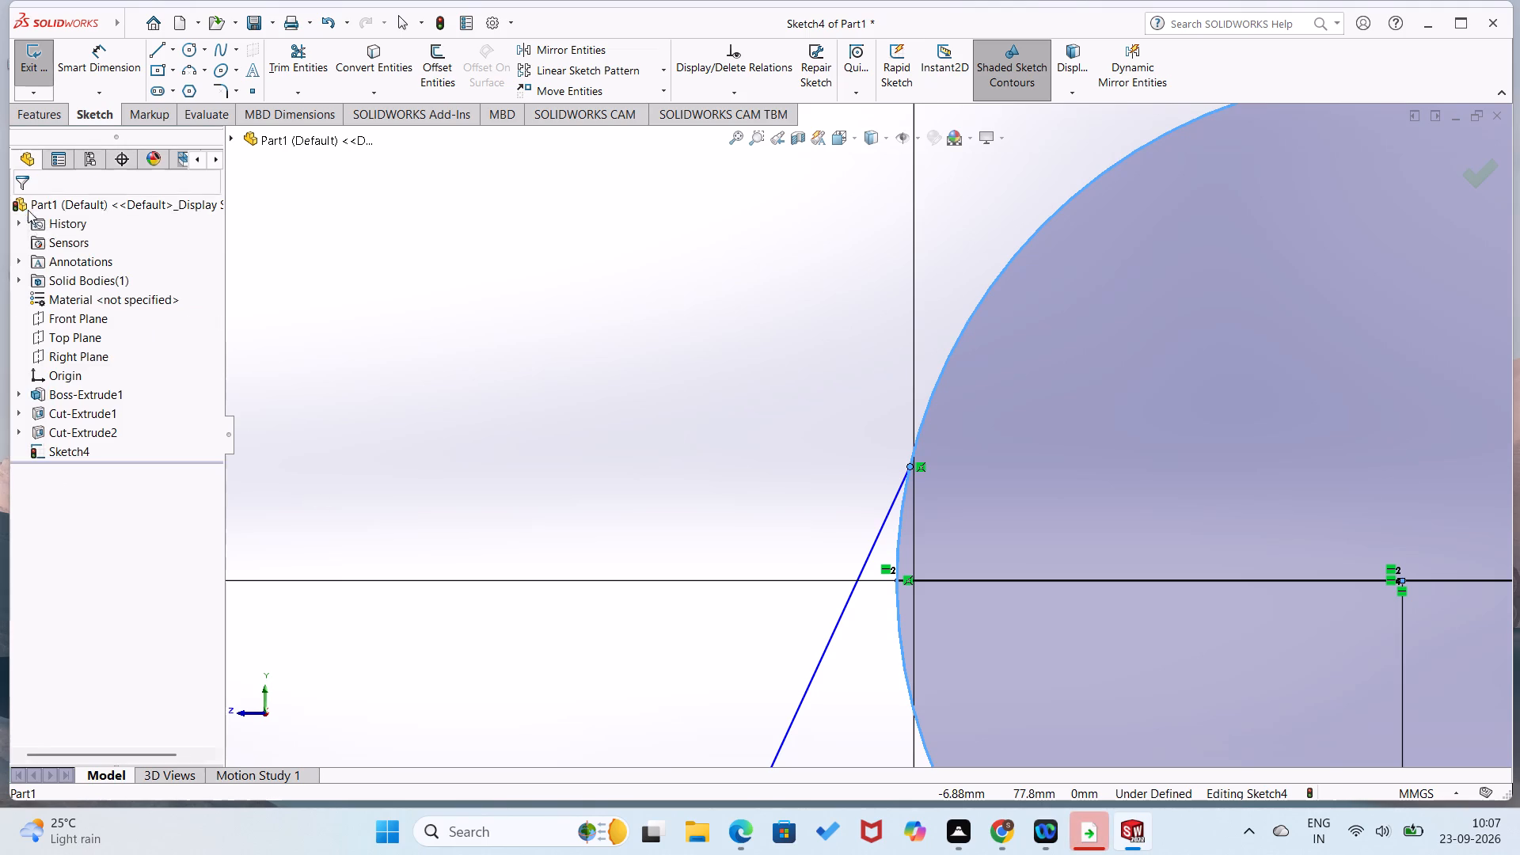
Add a Tangent relation between the left side line and the 45 mm circle.
click(834, 528)
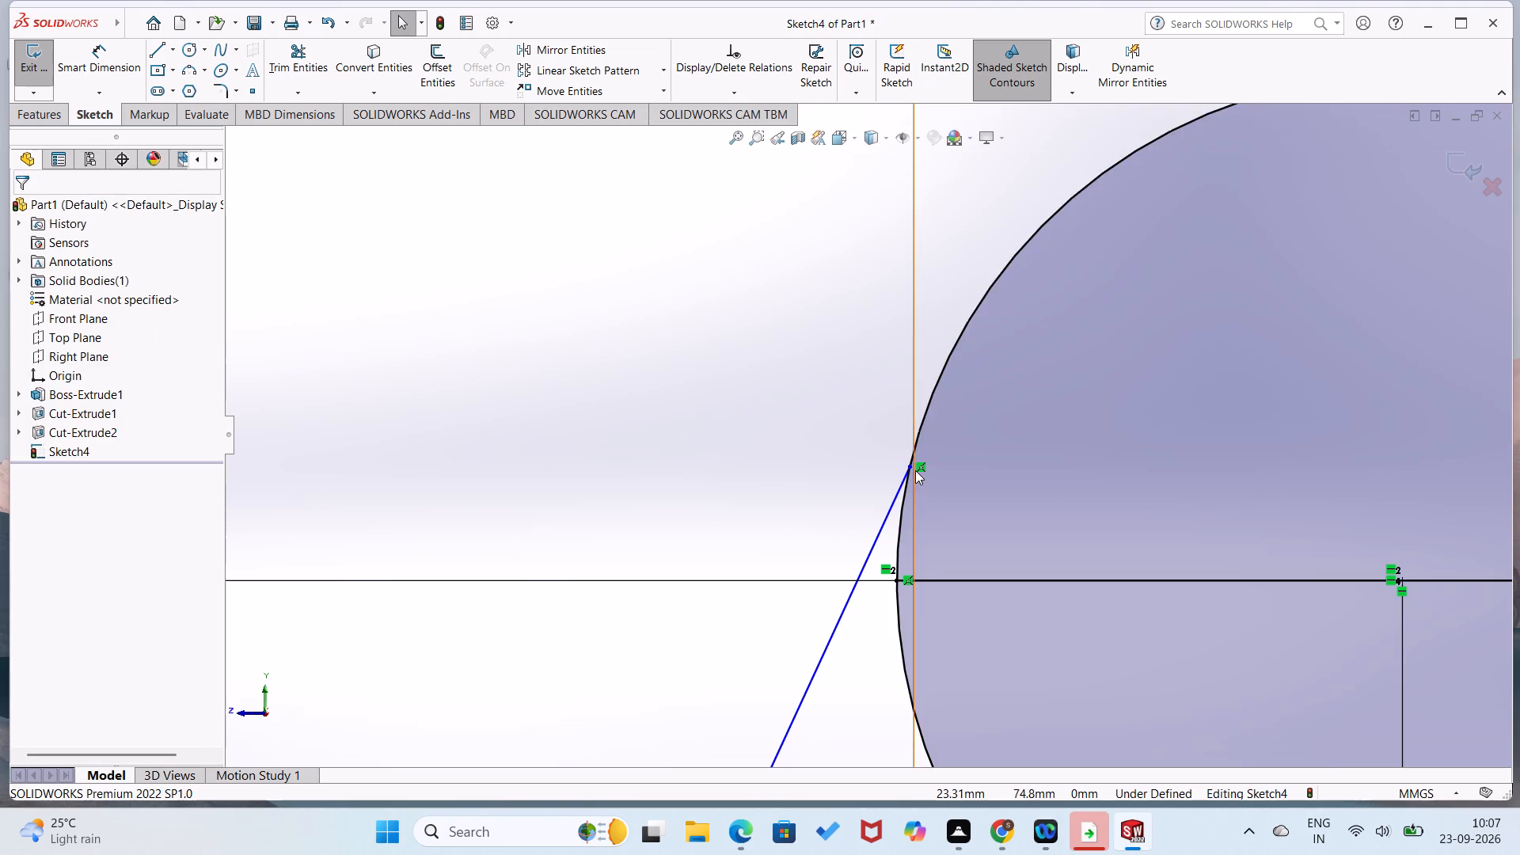
click(877, 532)
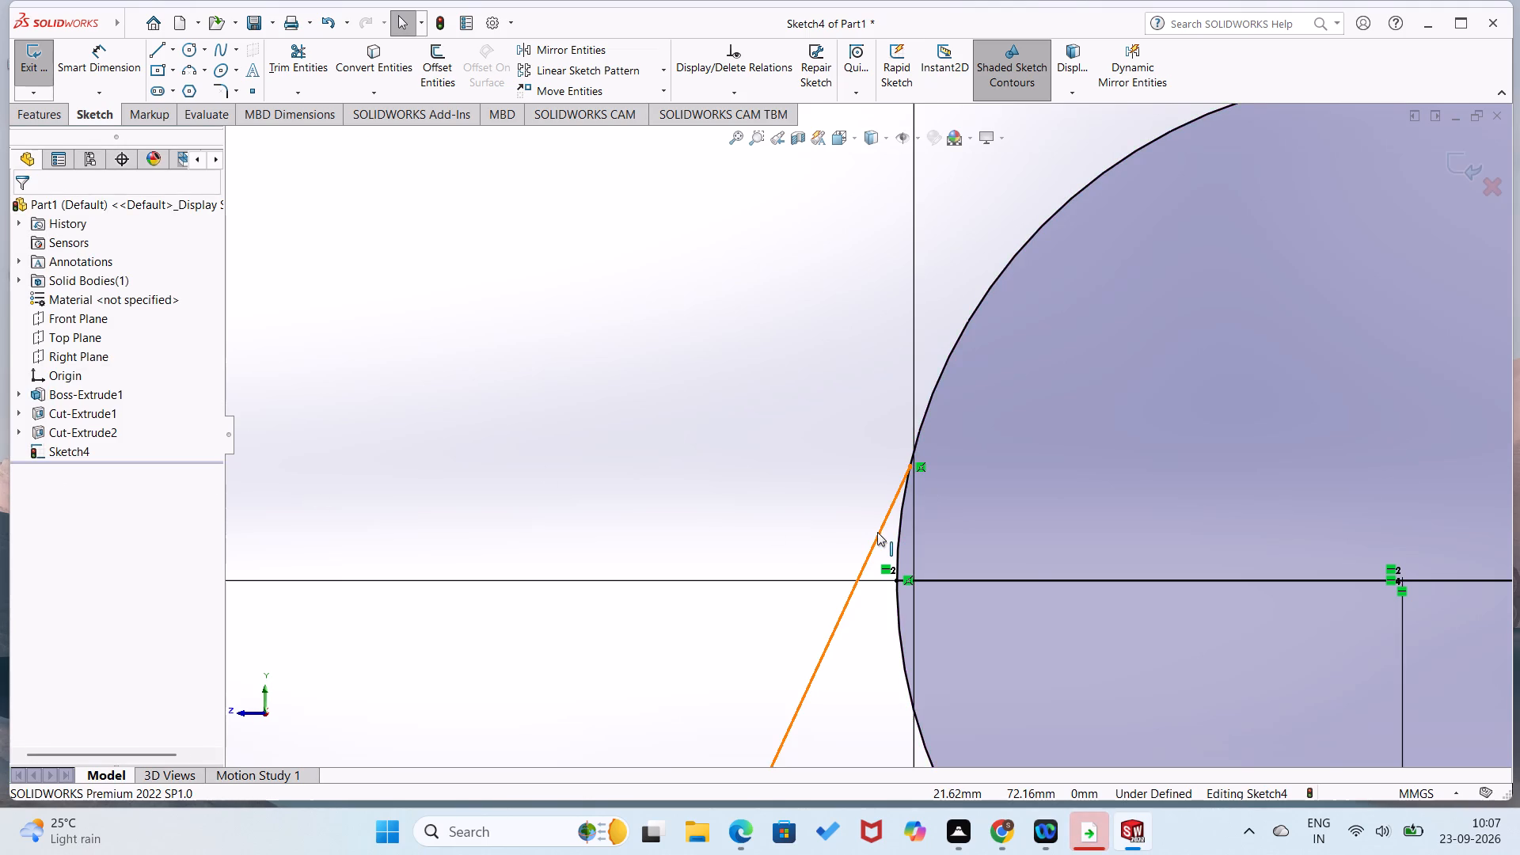
ctrl+click(930, 407)
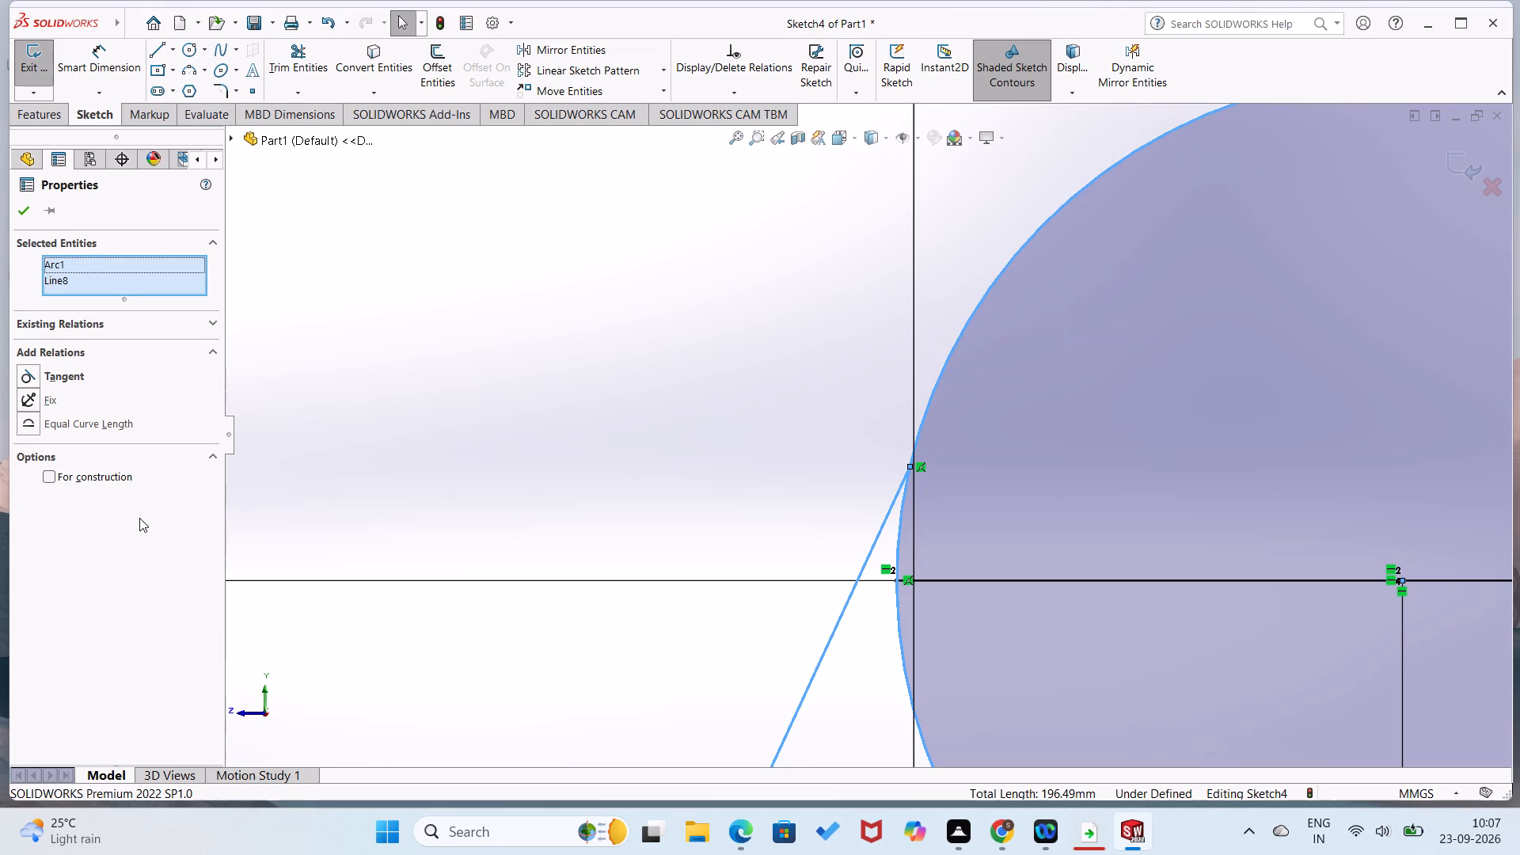
click(23, 382)
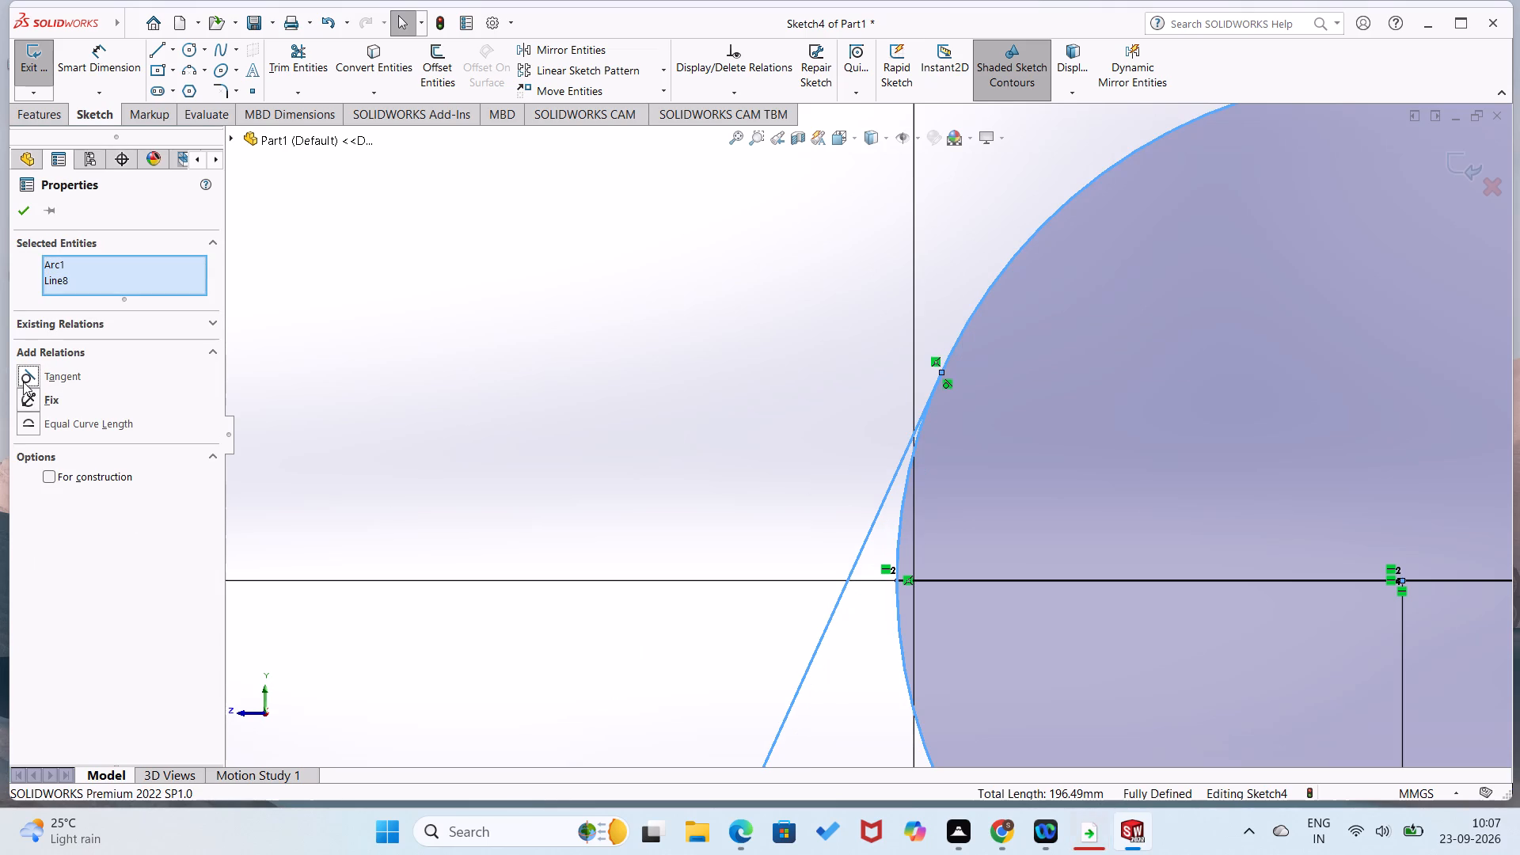
click(26, 211)
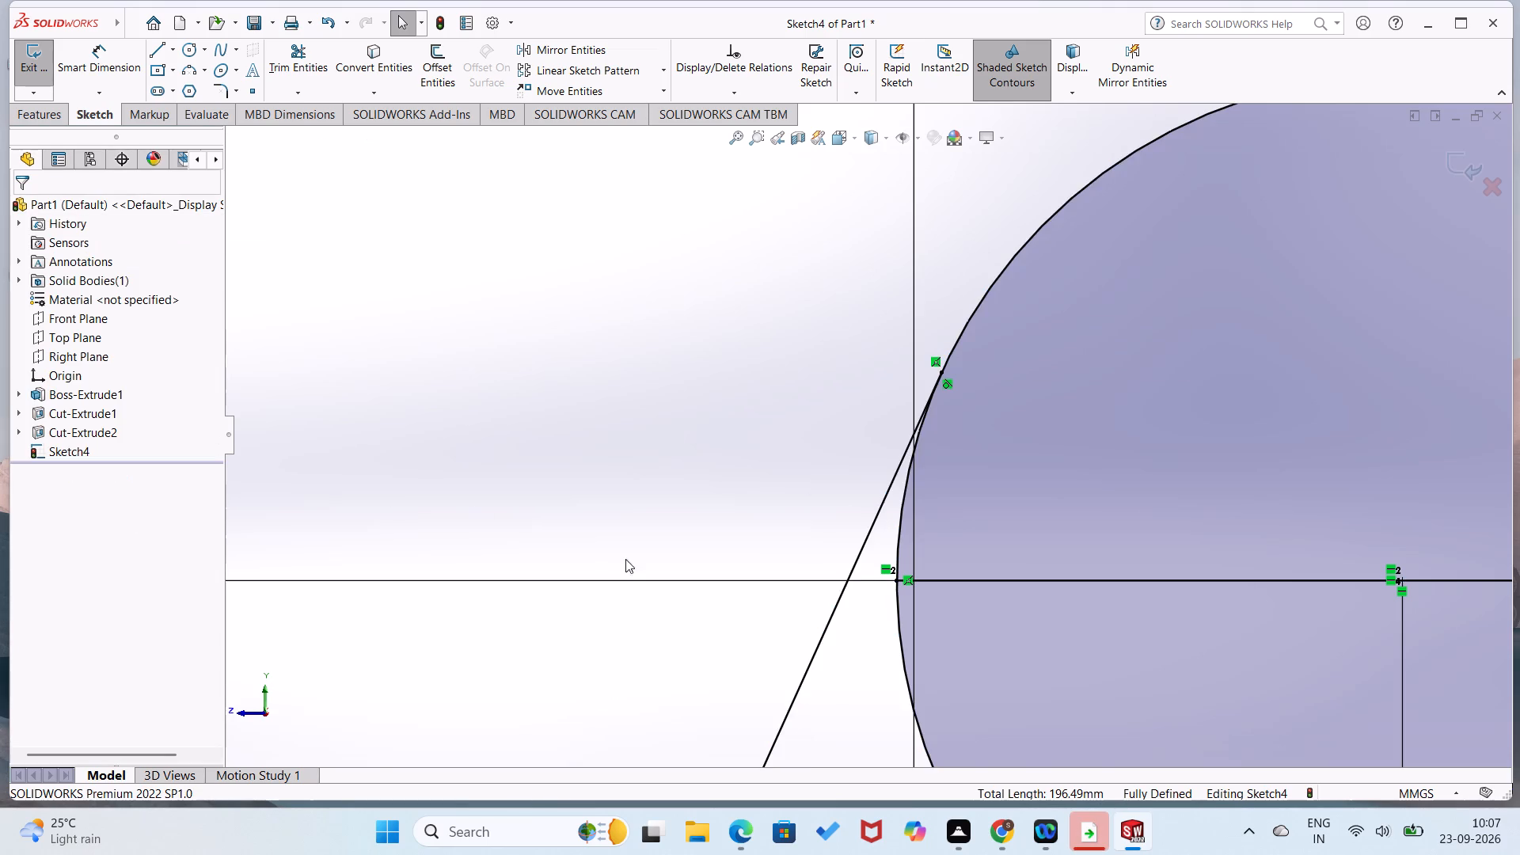
Delete the slanted line on the right side of the lug profile, between the circle's horizontal diameter and the base.
scroll(687, 593, down, 3)
scroll(714, 608, up, 10)
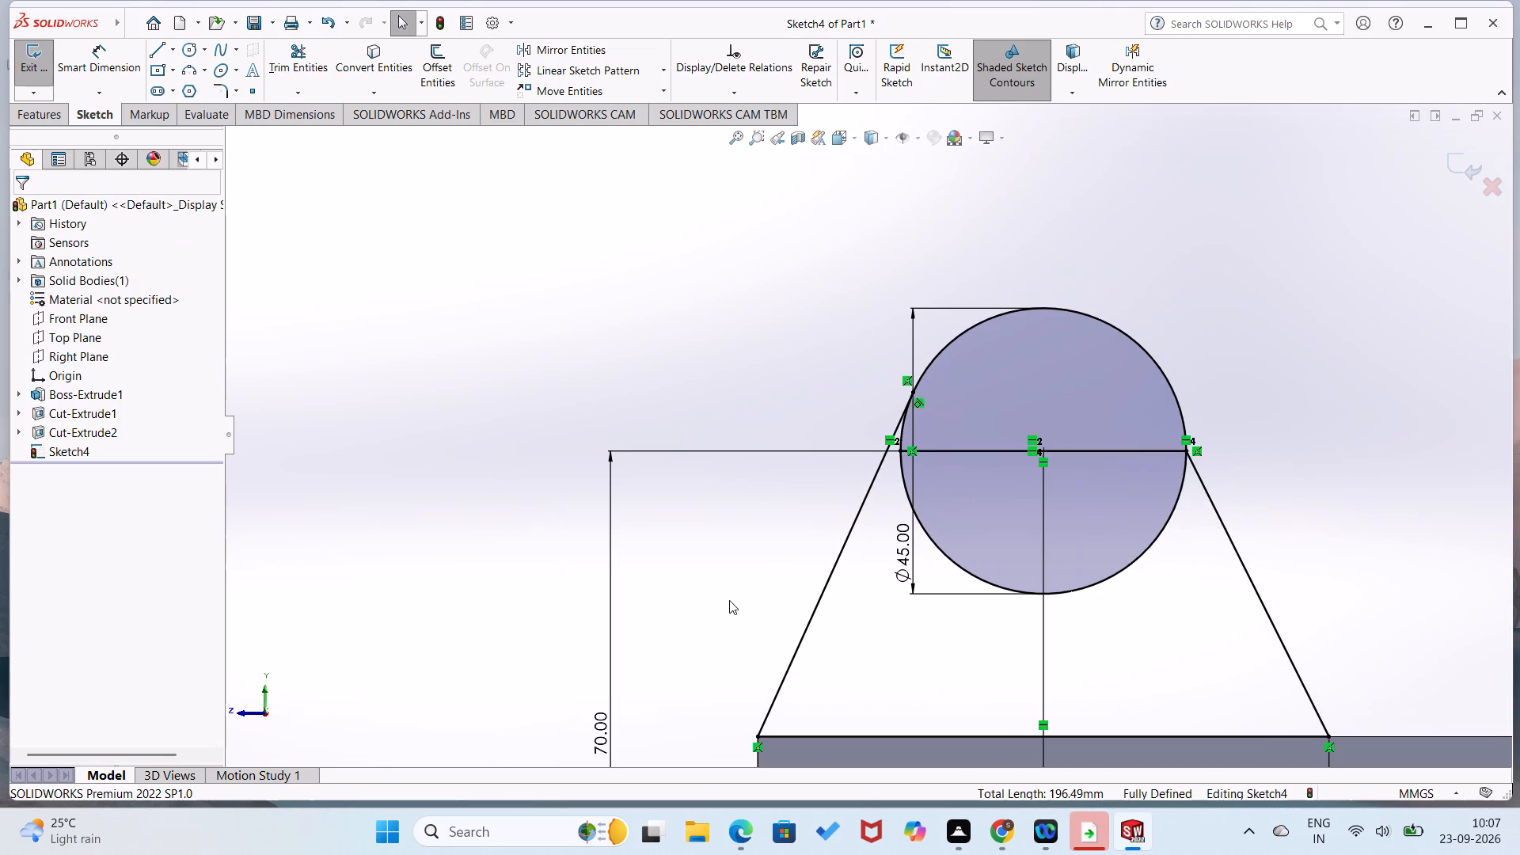
click(1279, 638)
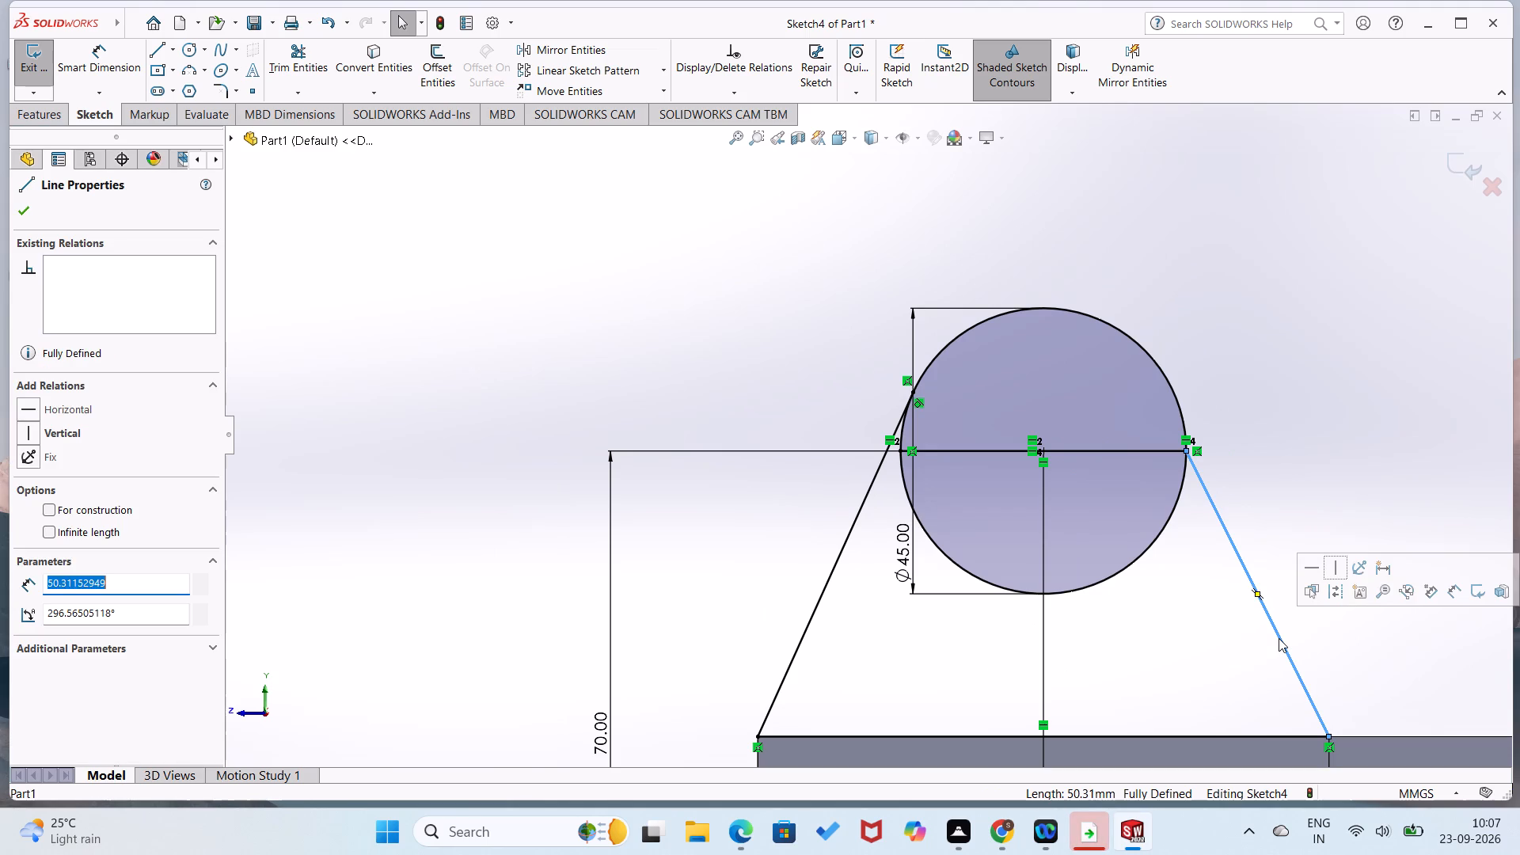
key(Delete)
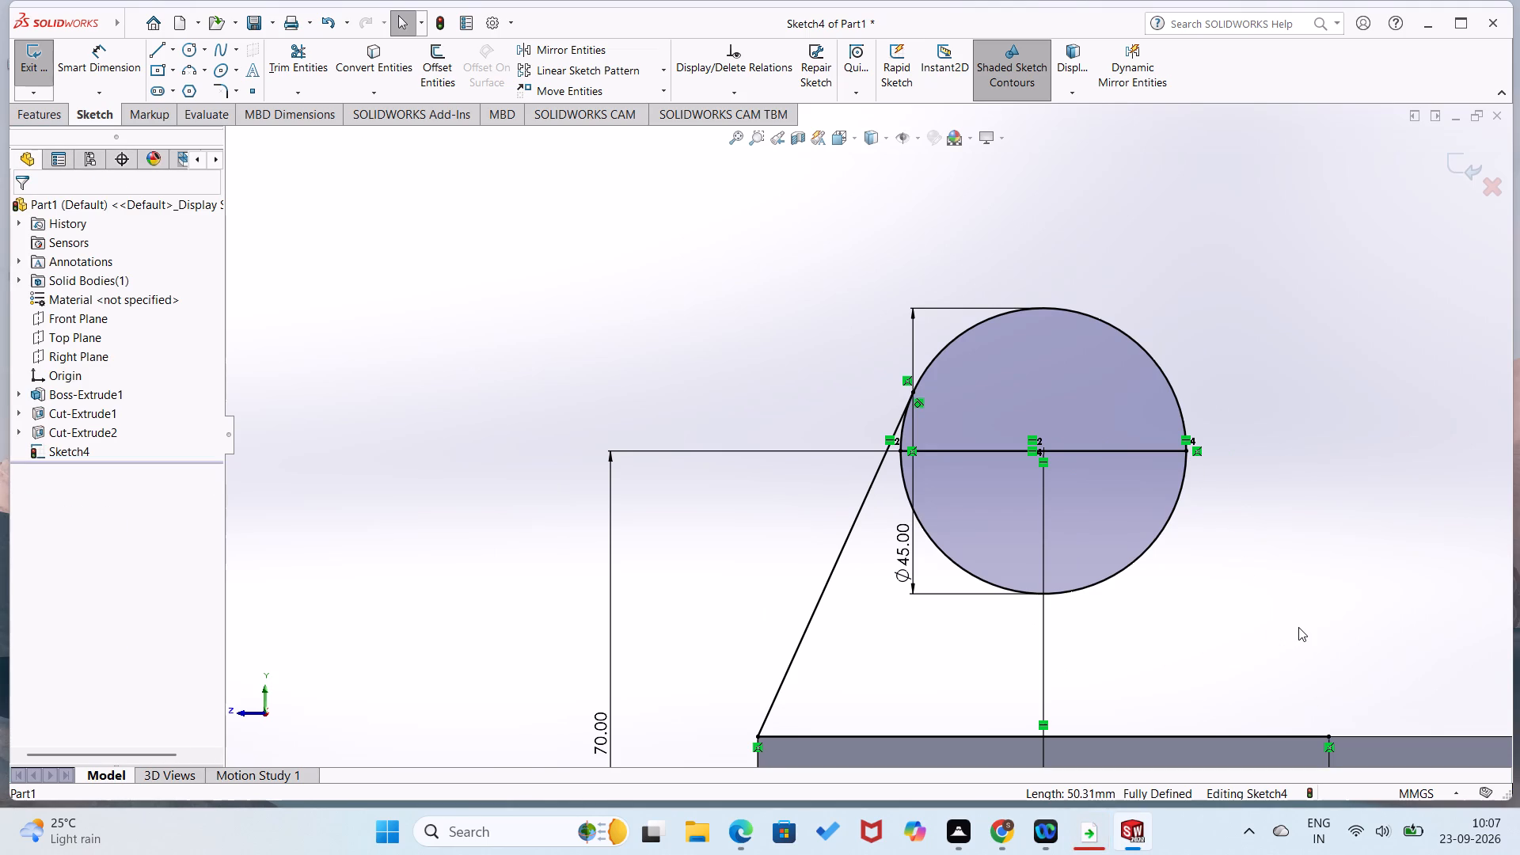
Draw a line about 56 mm long from the base line's right endpoint to the circle, meeting it slightly above the horizontal diameter.
scroll(1298, 627, up, 1)
scroll(1298, 626, down, 2)
right_drag(1310, 564, 1192, 625)
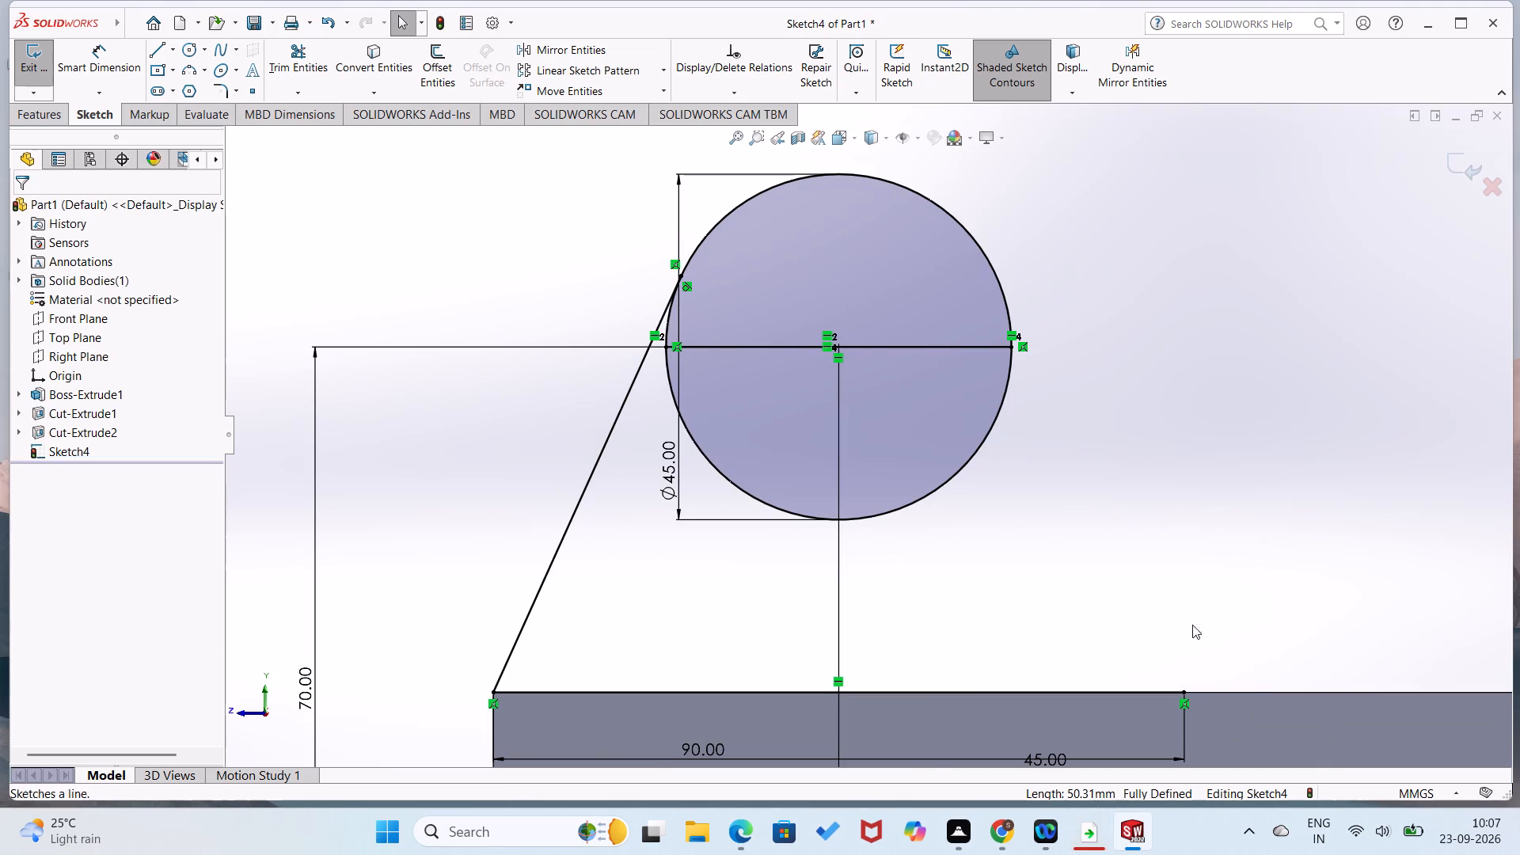
right_drag(1192, 625, 1098, 650)
click(1187, 691)
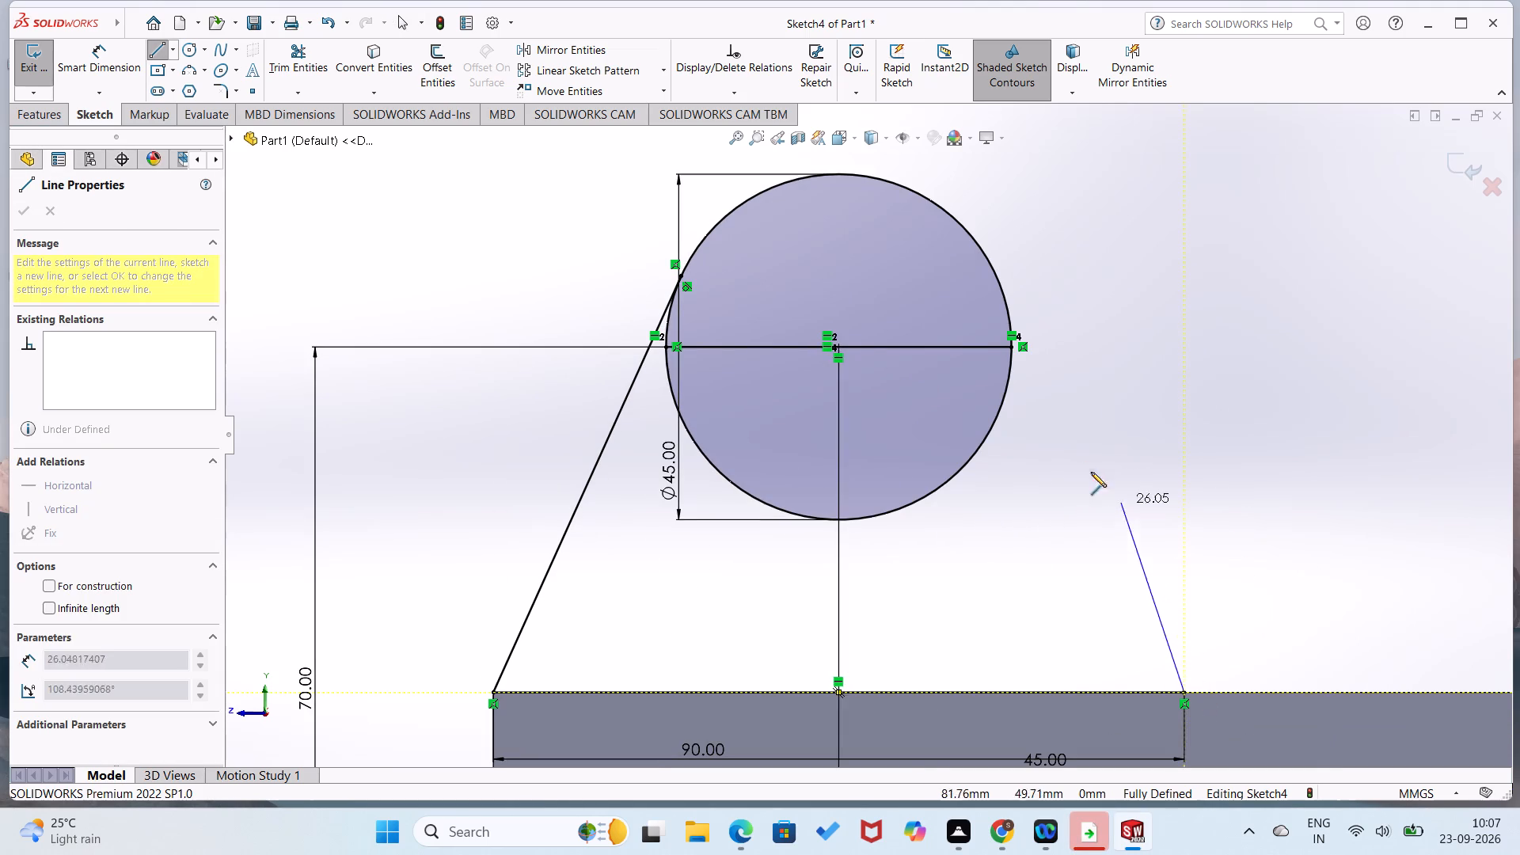
click(1009, 299)
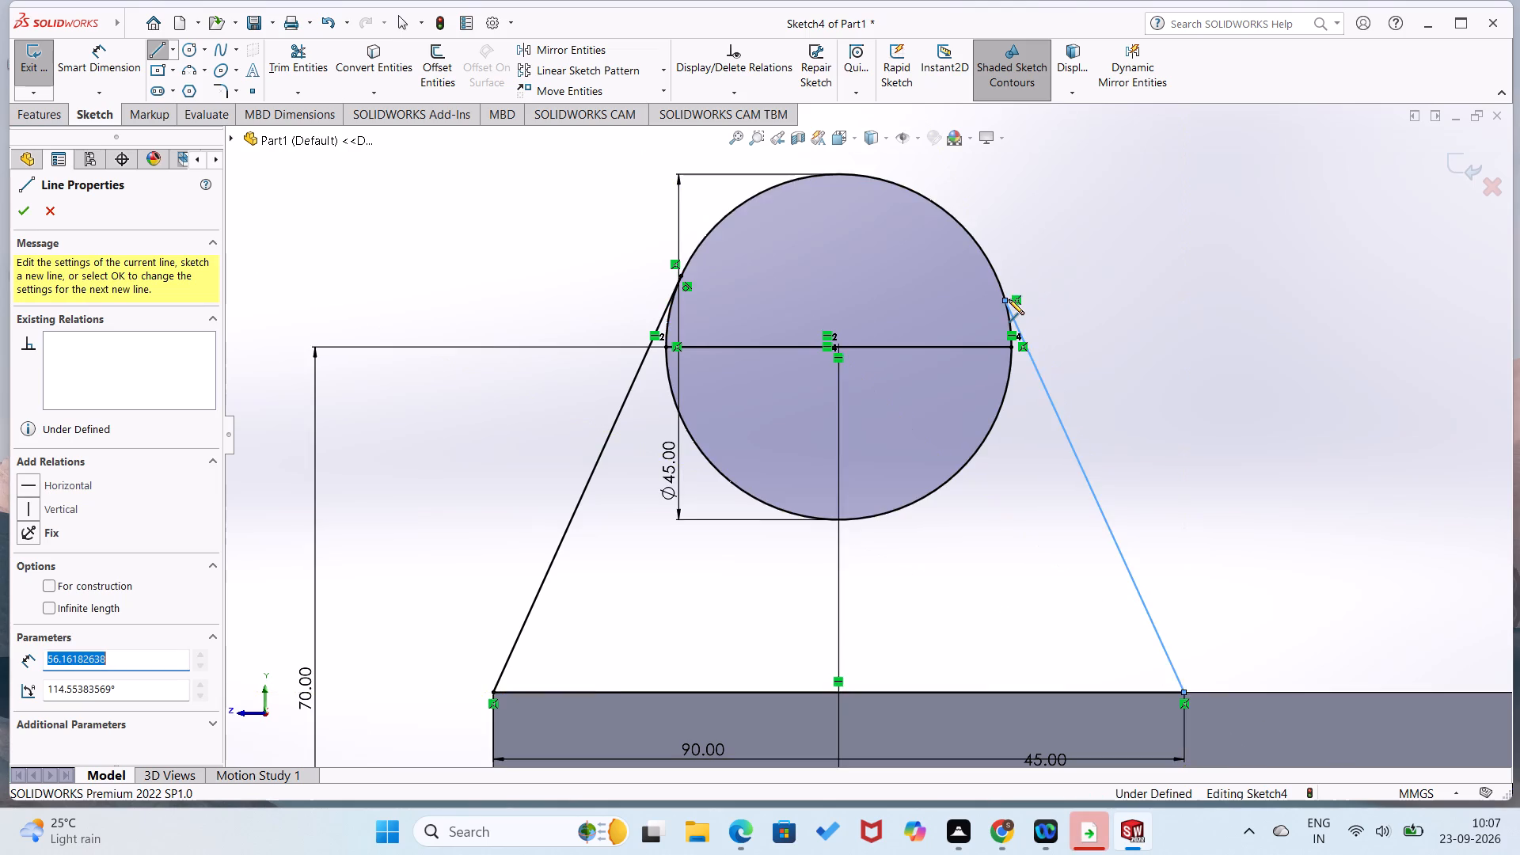
Add a Coincident relation between the upper endpoint of the new right side line and the 45 mm circle.
scroll(1009, 299, up, 1)
scroll(1008, 300, down, 8)
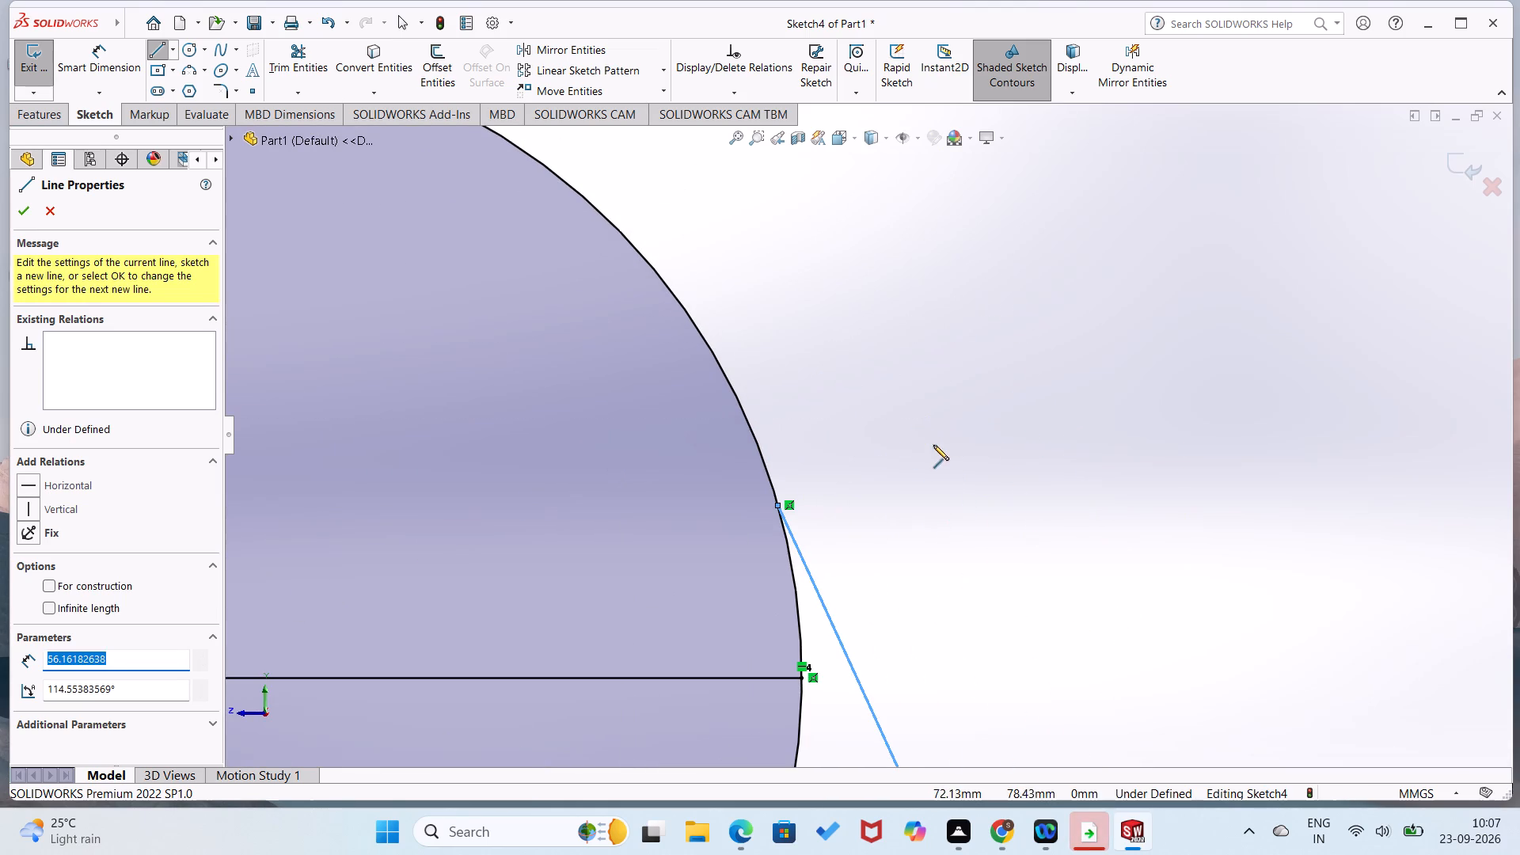
right_drag(933, 447, 1028, 308)
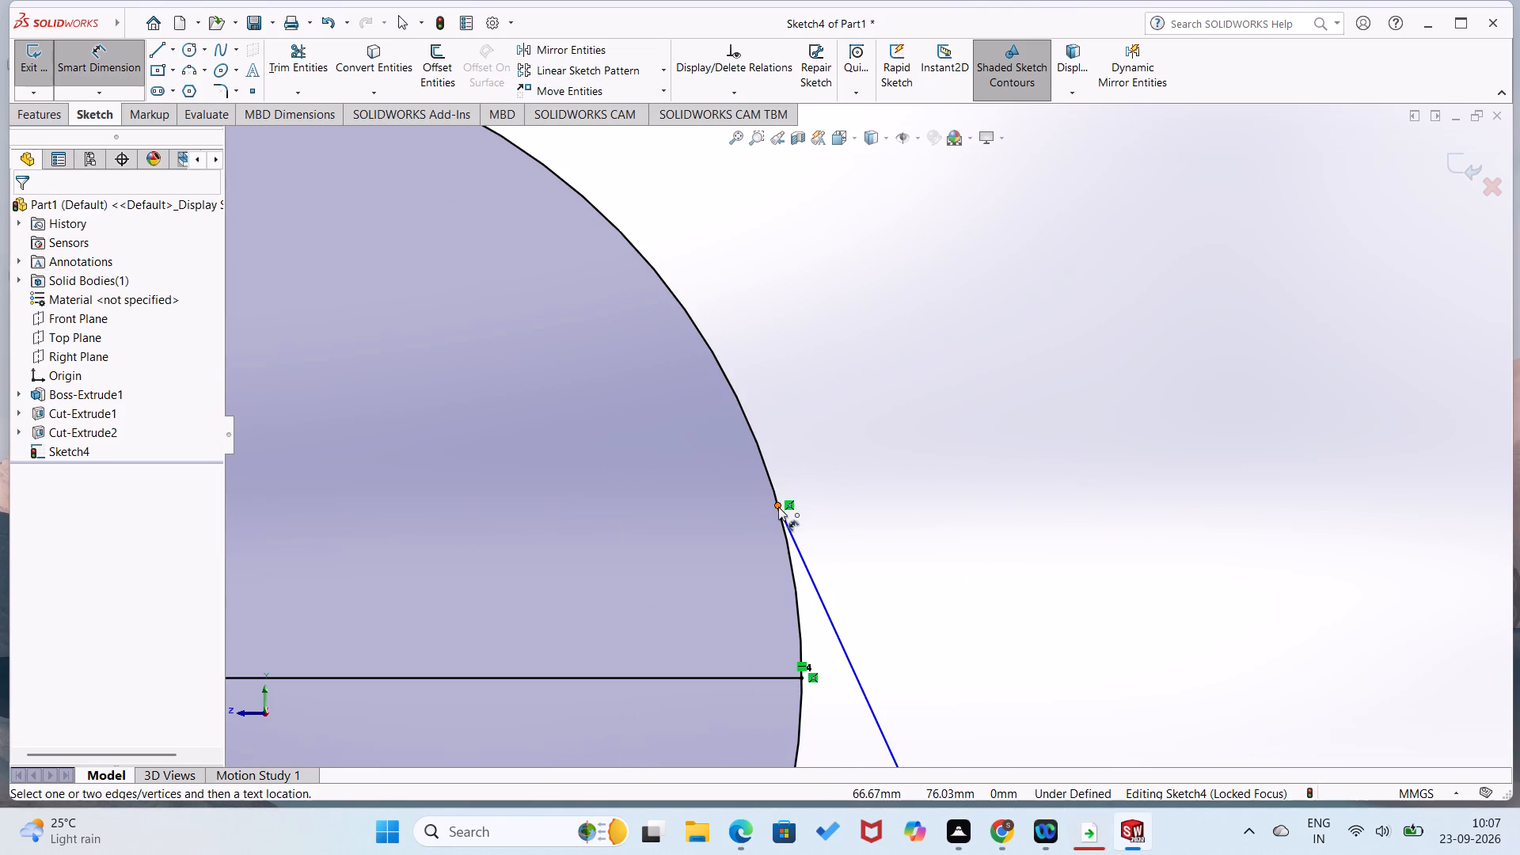
click(737, 95)
click(754, 126)
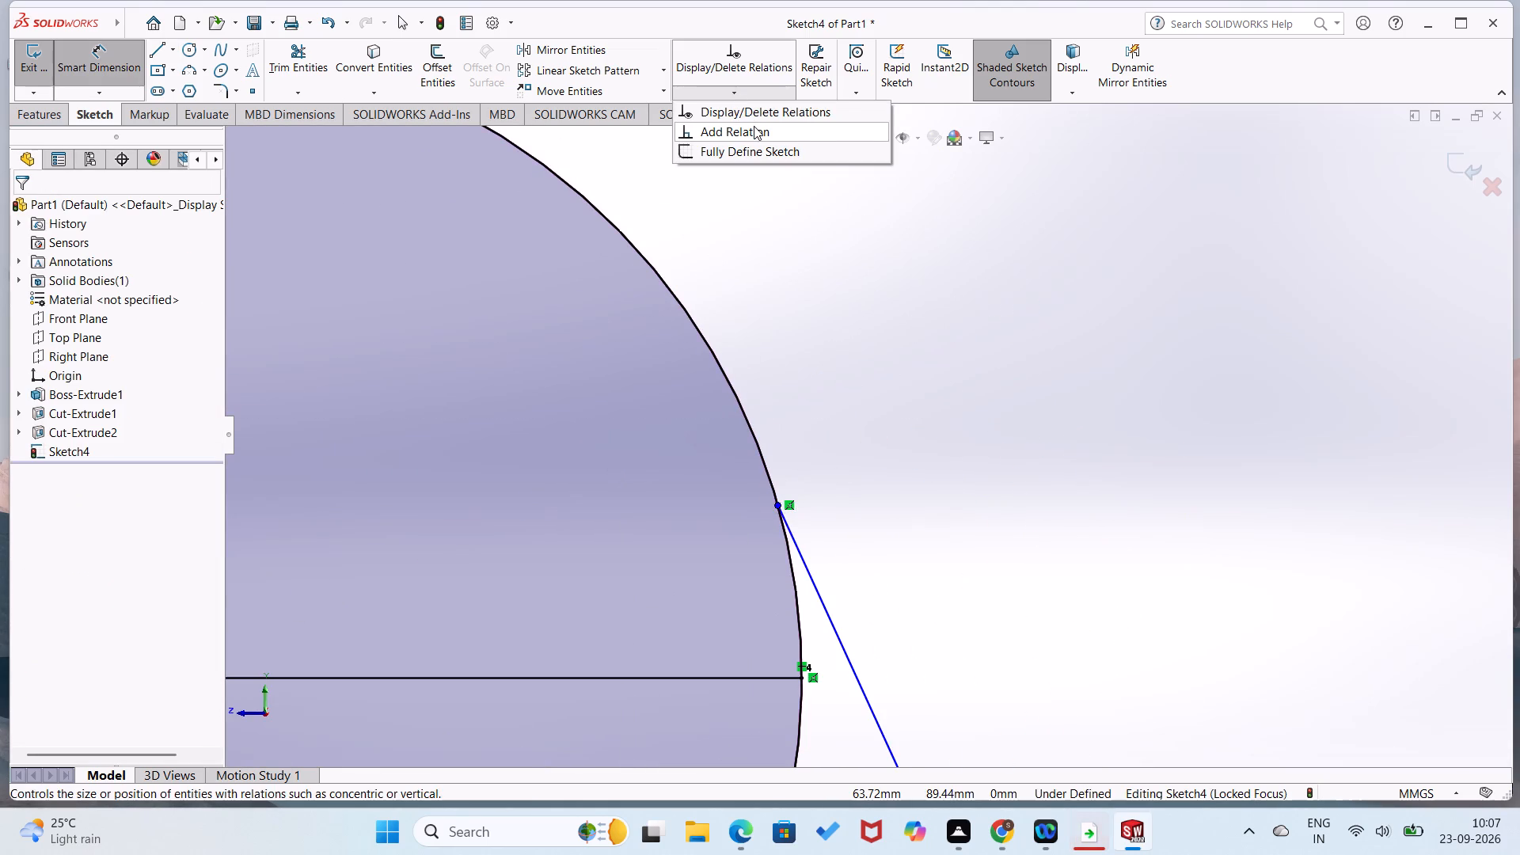
click(777, 508)
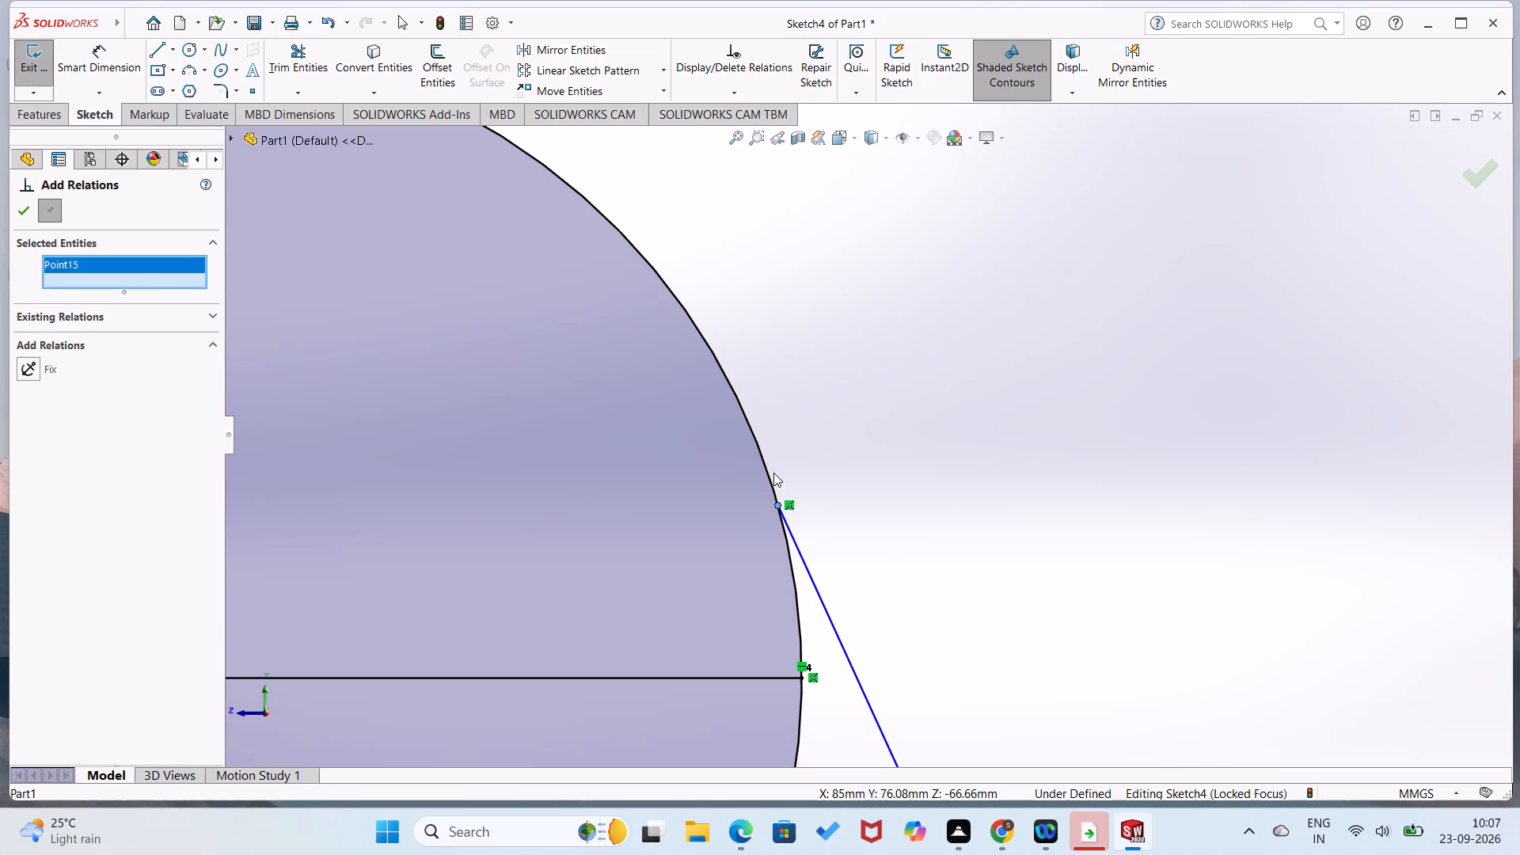
ctrl+click(771, 471)
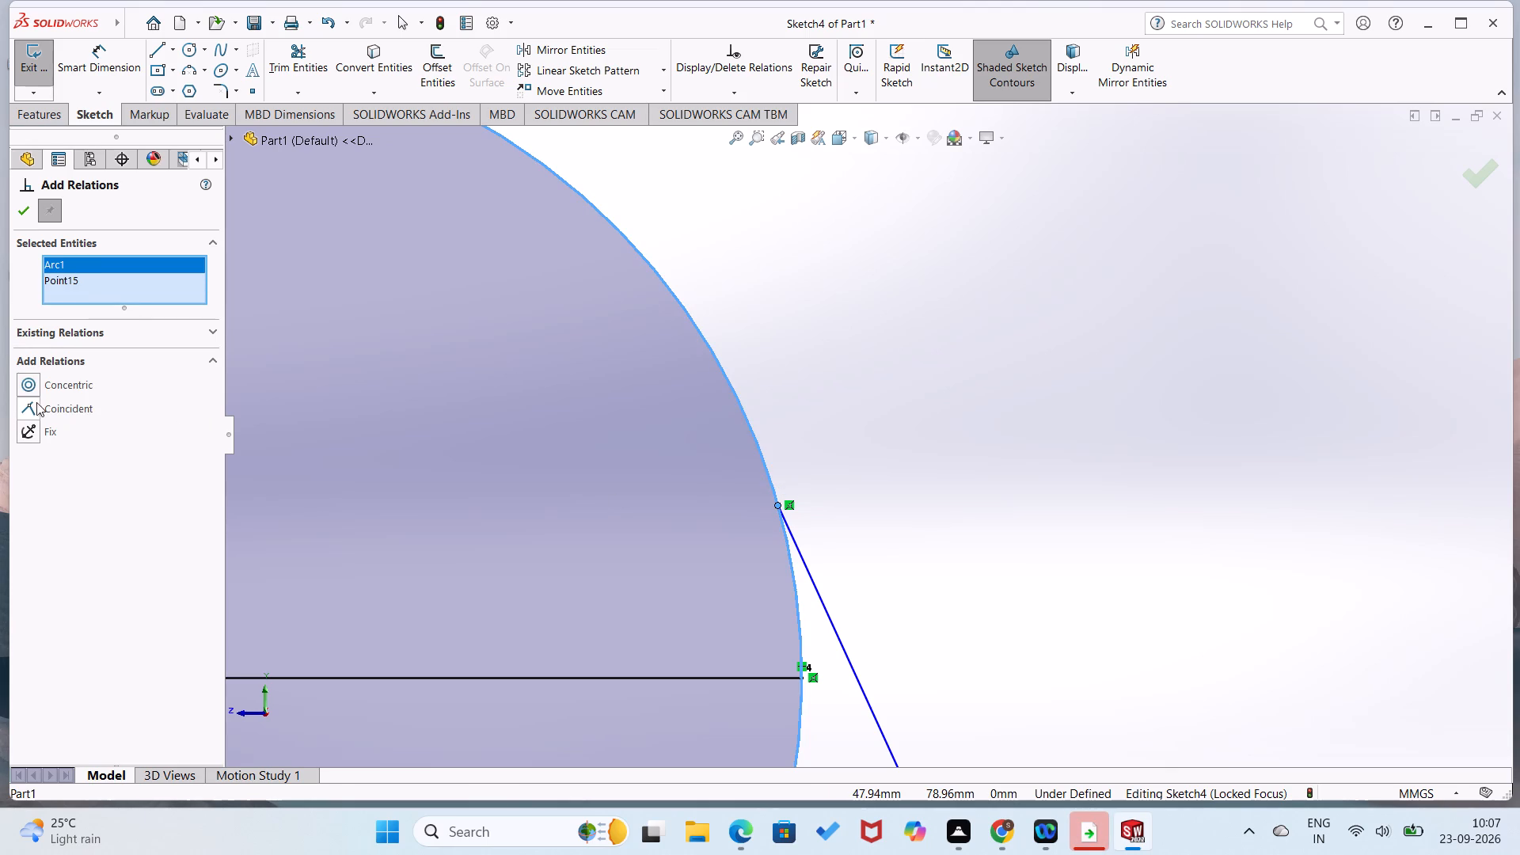
click(24, 411)
click(19, 215)
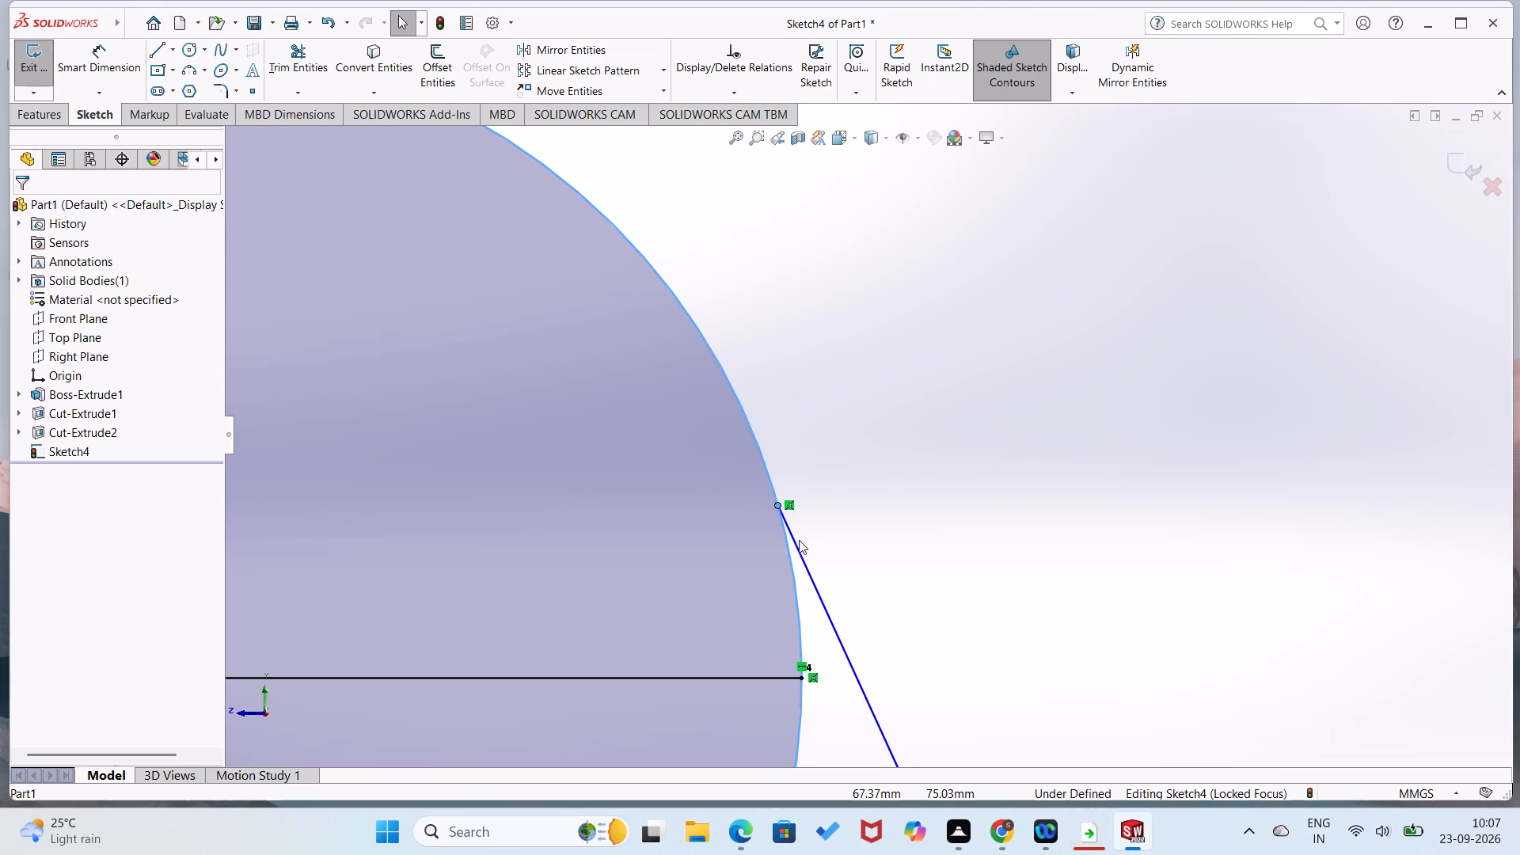
key(Escape)
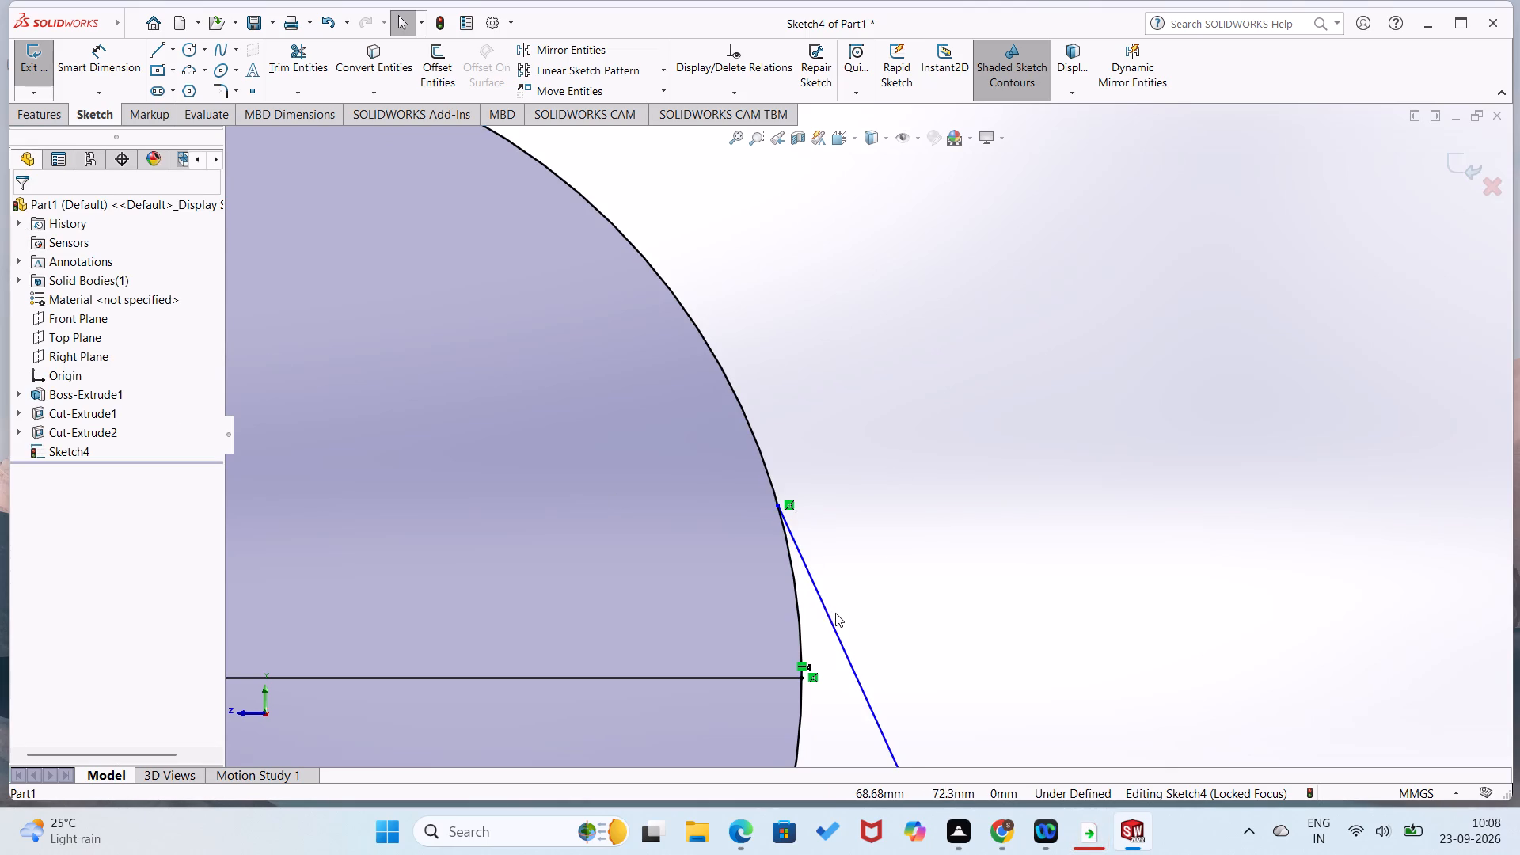
Add a Tangent relation between the right side line and the 45 mm circle.
click(834, 621)
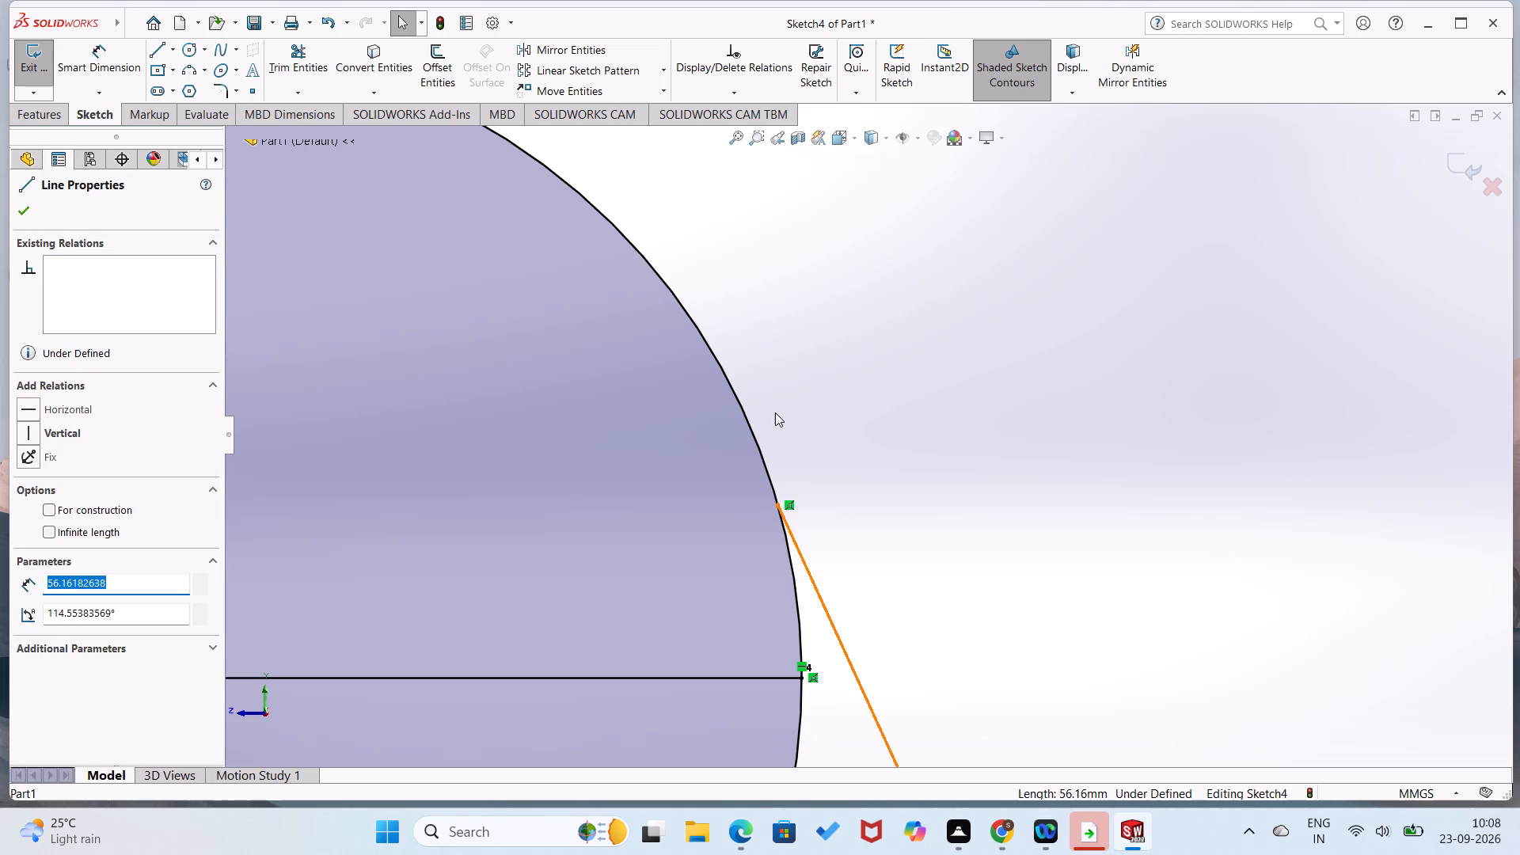
ctrl+click(744, 419)
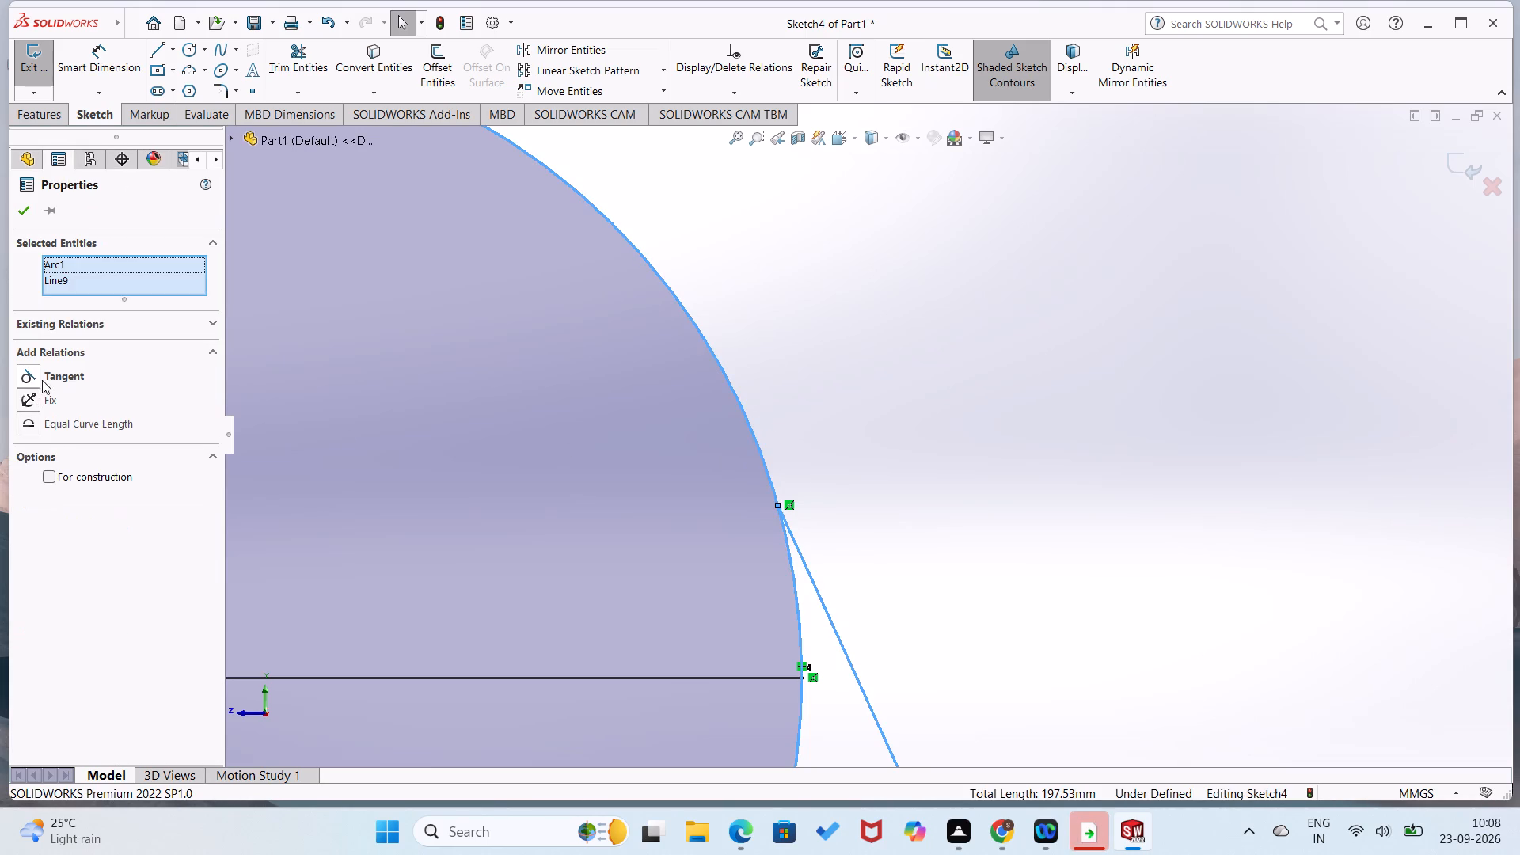
click(28, 375)
click(27, 217)
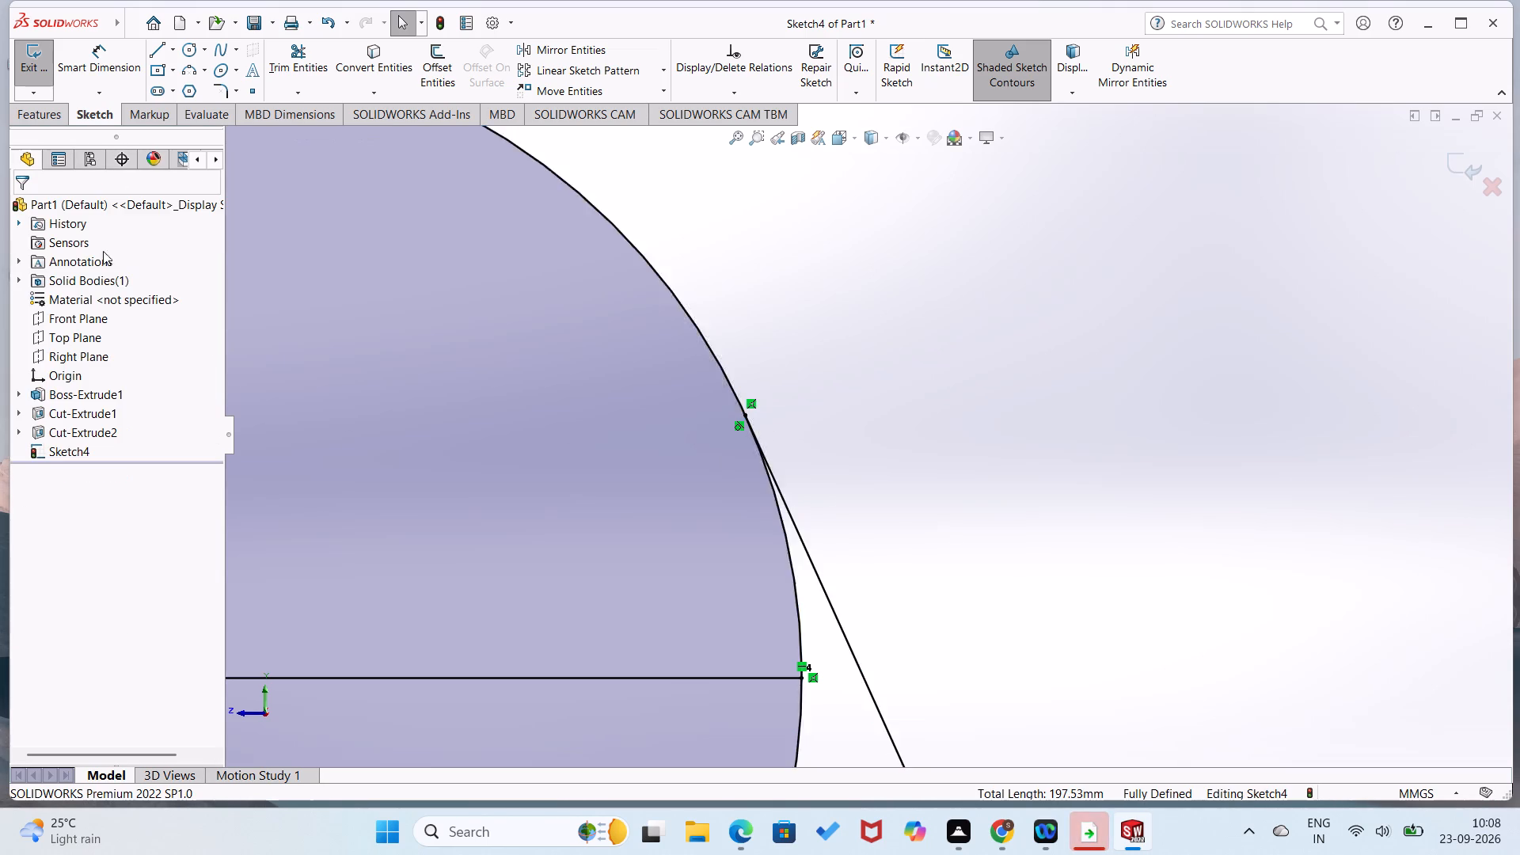
scroll(875, 346, down, 2)
scroll(925, 367, up, 13)
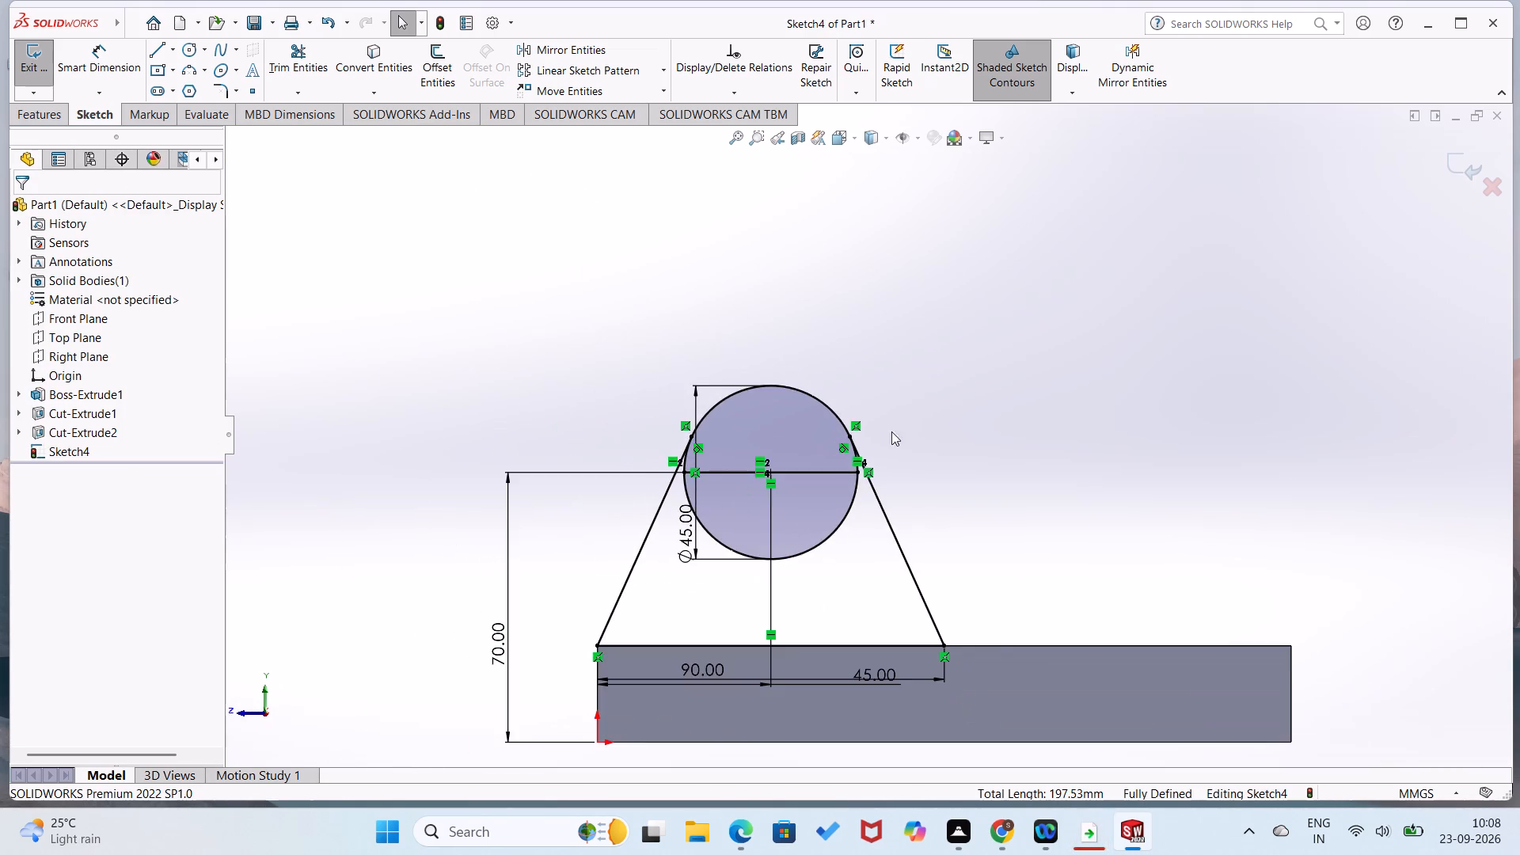
Examine the lug profile's base corner, slanted side lines and tangent points on the 45 mm circle.
scroll(703, 571, down, 14)
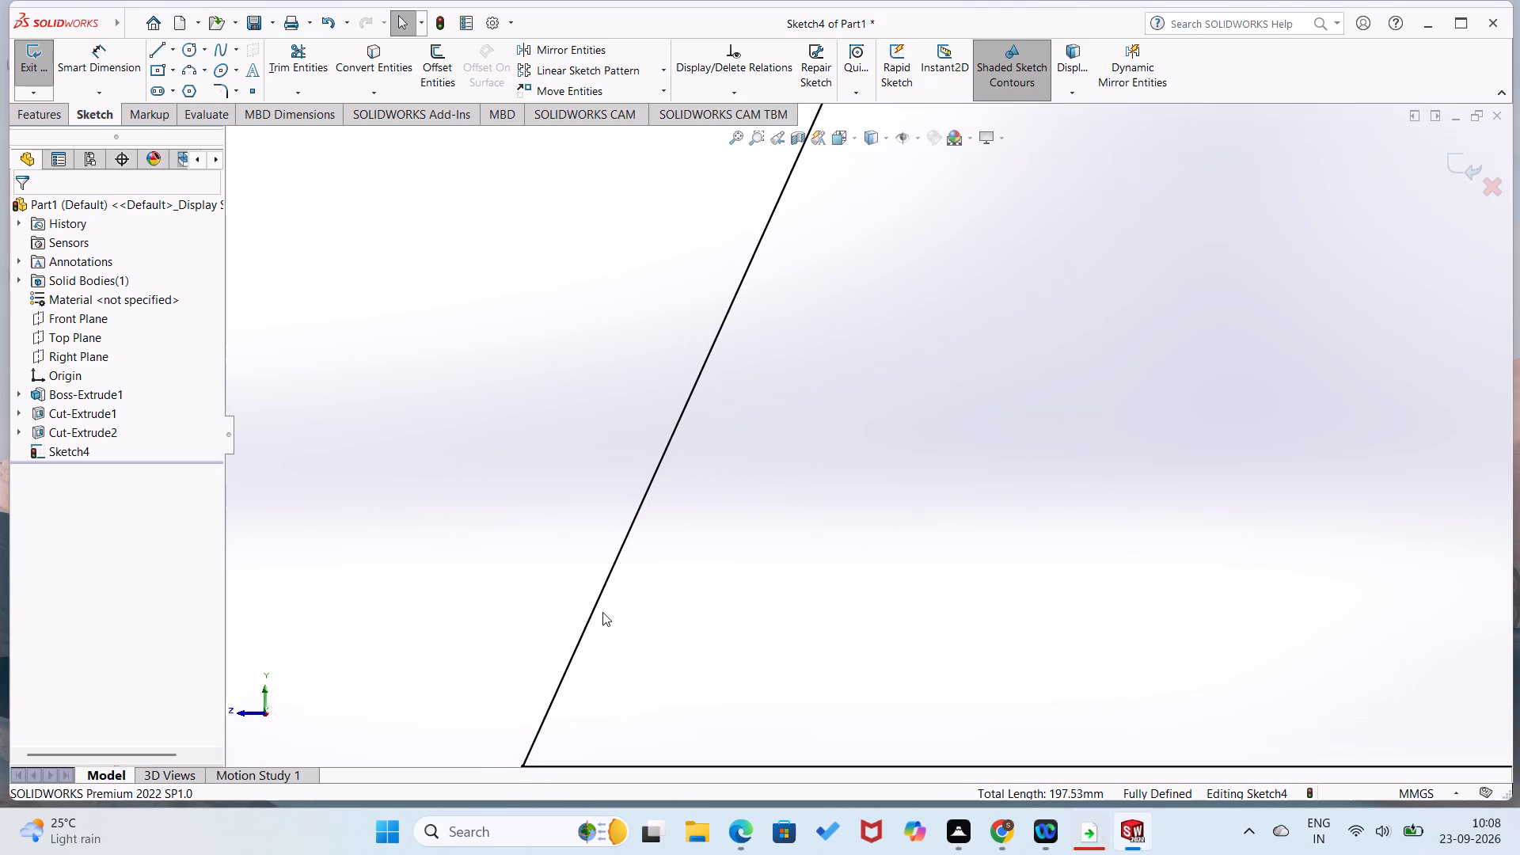
scroll(602, 612, up, 2)
scroll(604, 610, down, 7)
scroll(766, 643, up, 3)
scroll(814, 553, down, 2)
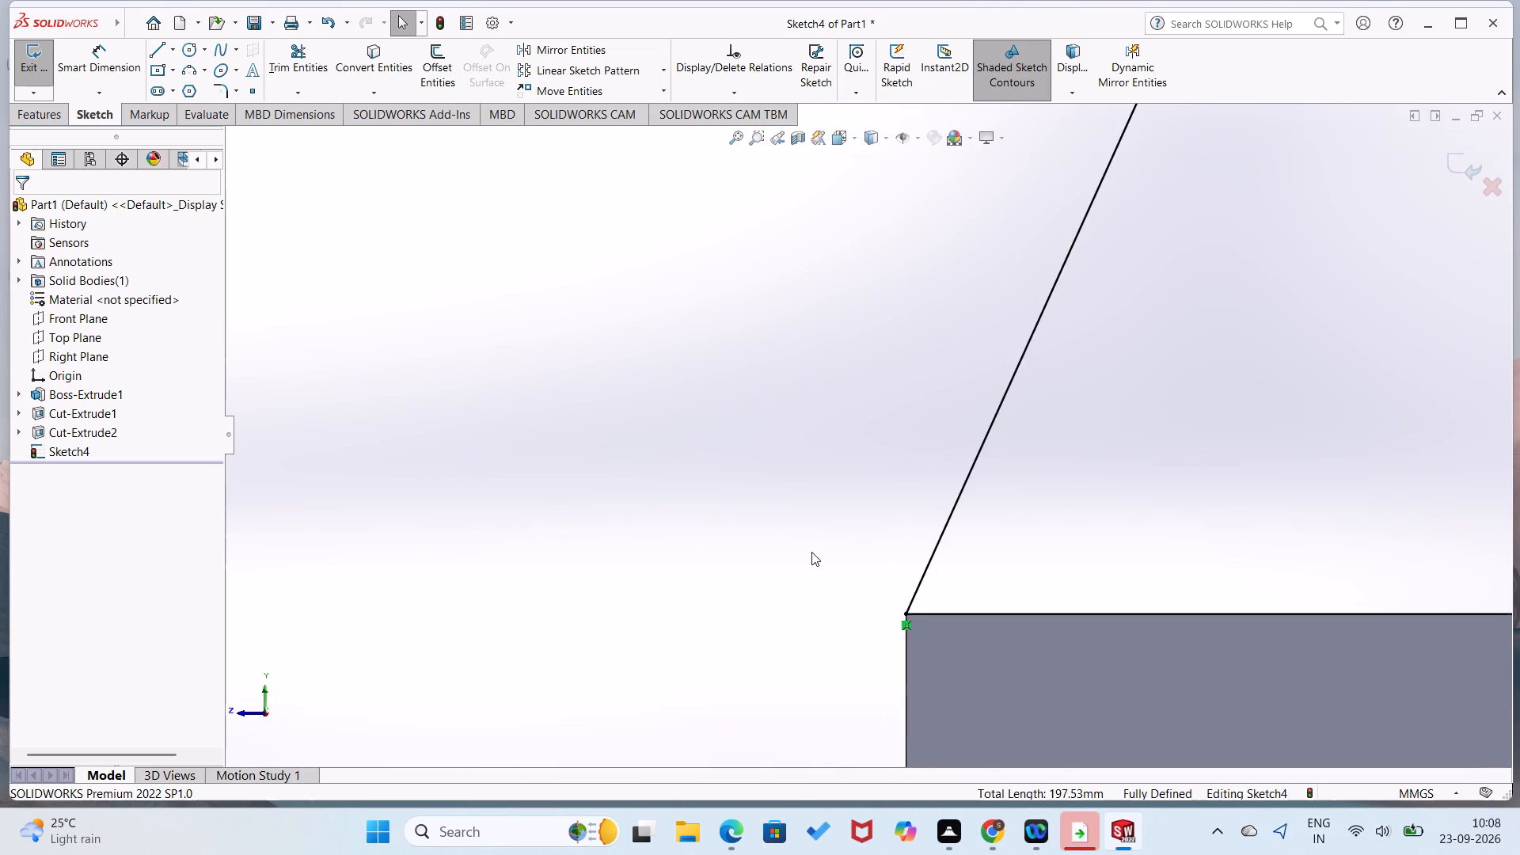
scroll(811, 552, down, 8)
scroll(806, 556, up, 12)
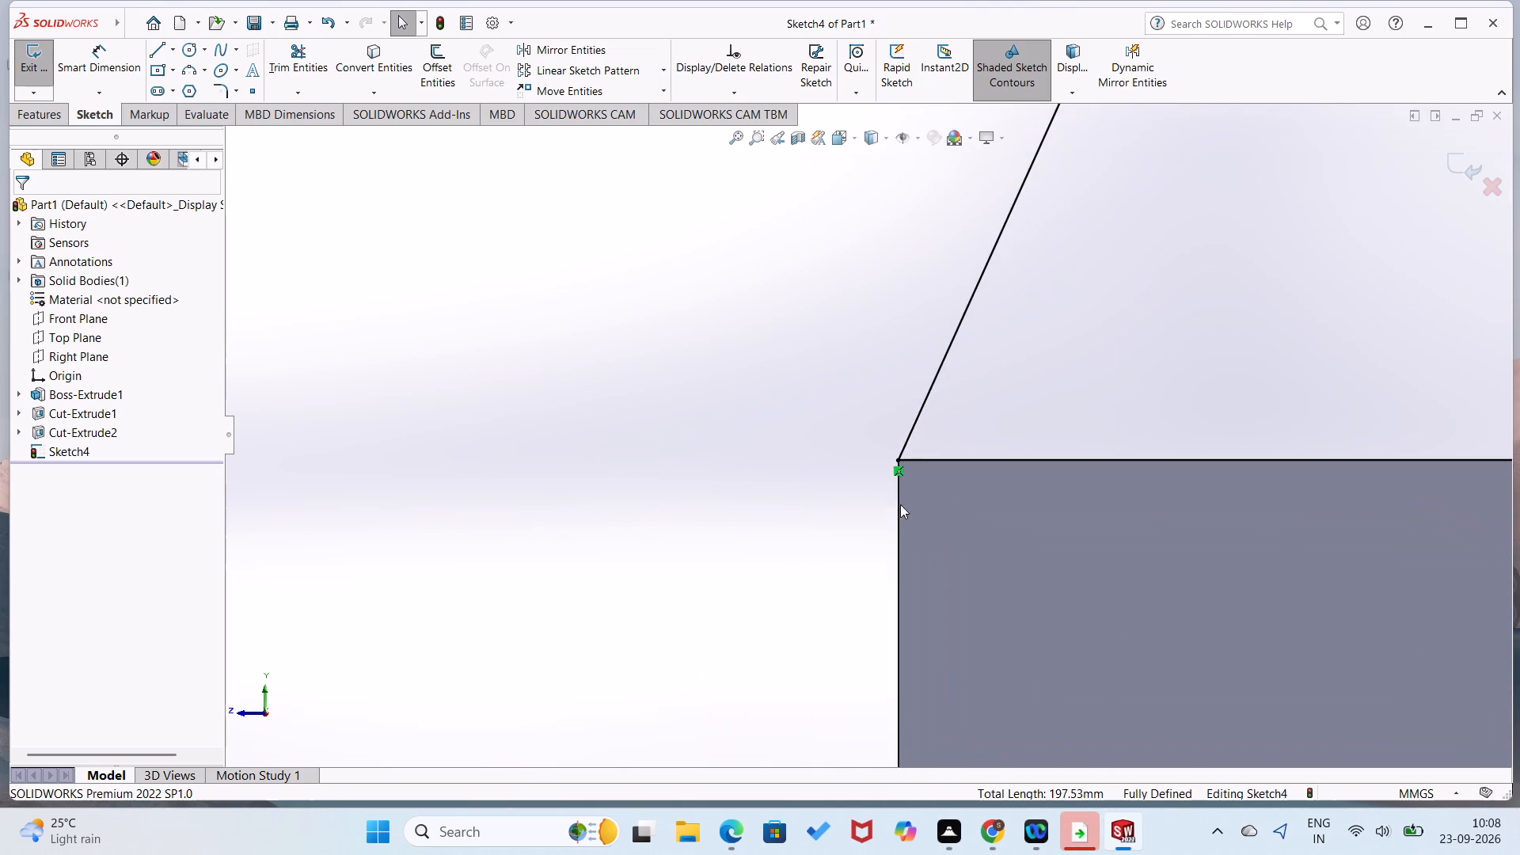
scroll(900, 504, up, 14)
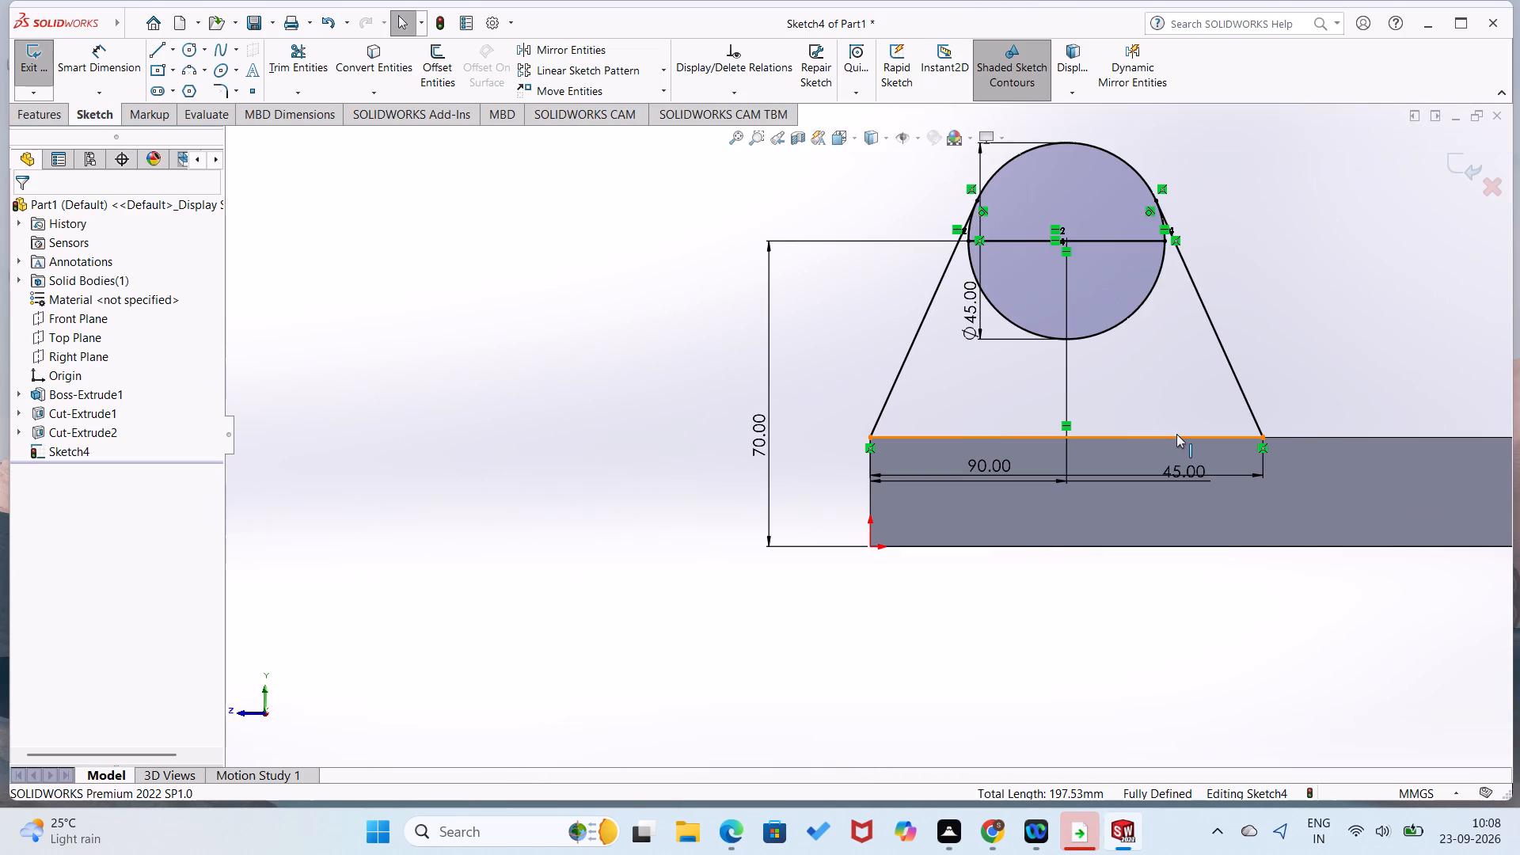
scroll(1176, 434, up, 2)
scroll(1213, 303, down, 3)
scroll(1000, 384, down, 5)
scroll(886, 404, up, 2)
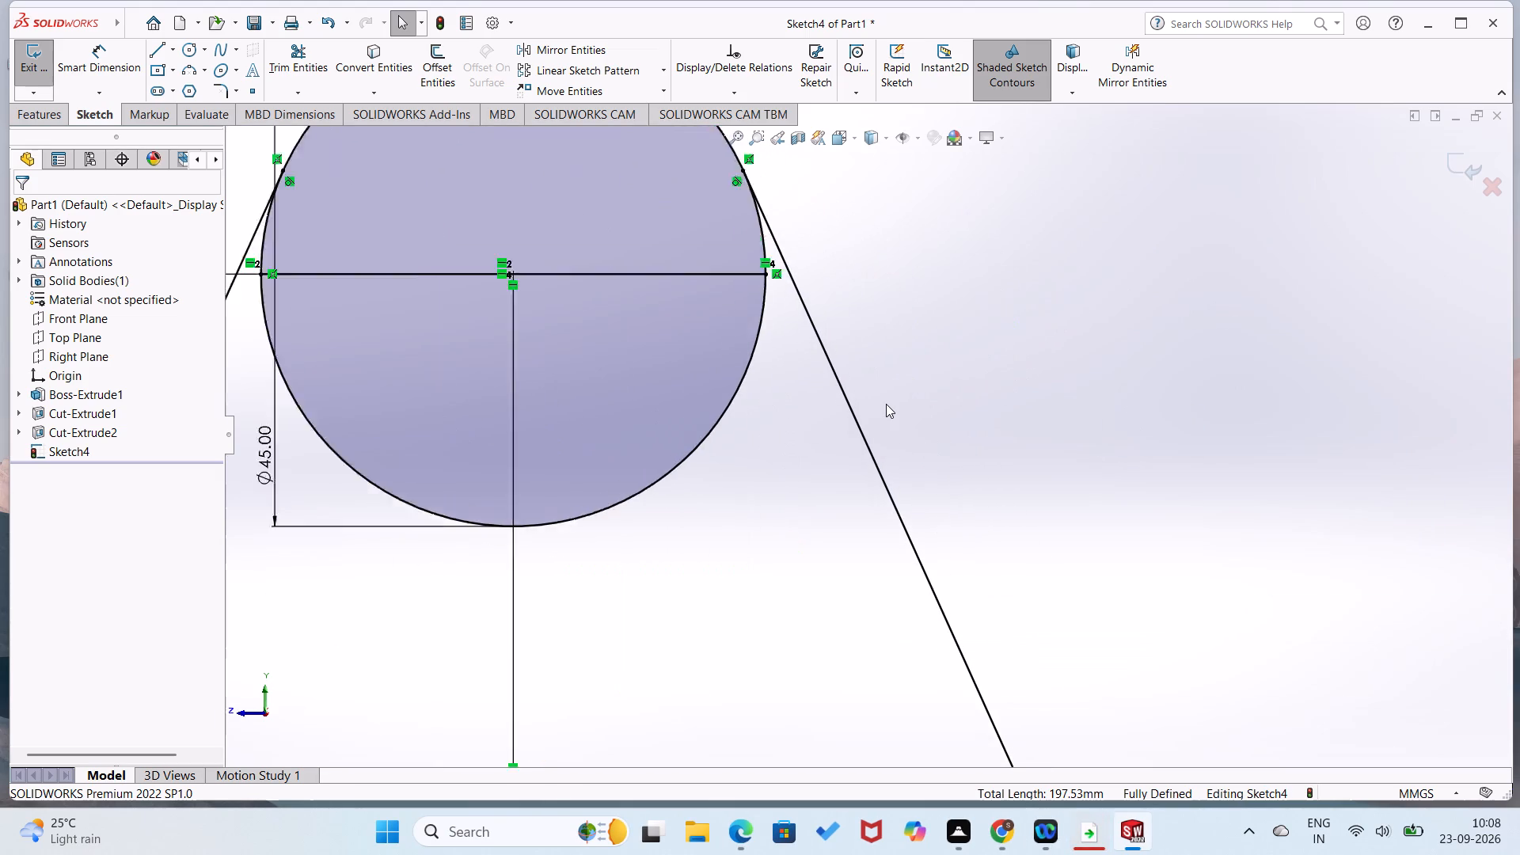
Delete the horizontal diameter line across the 45 mm circle.
scroll(886, 404, up, 3)
scroll(795, 386, down, 4)
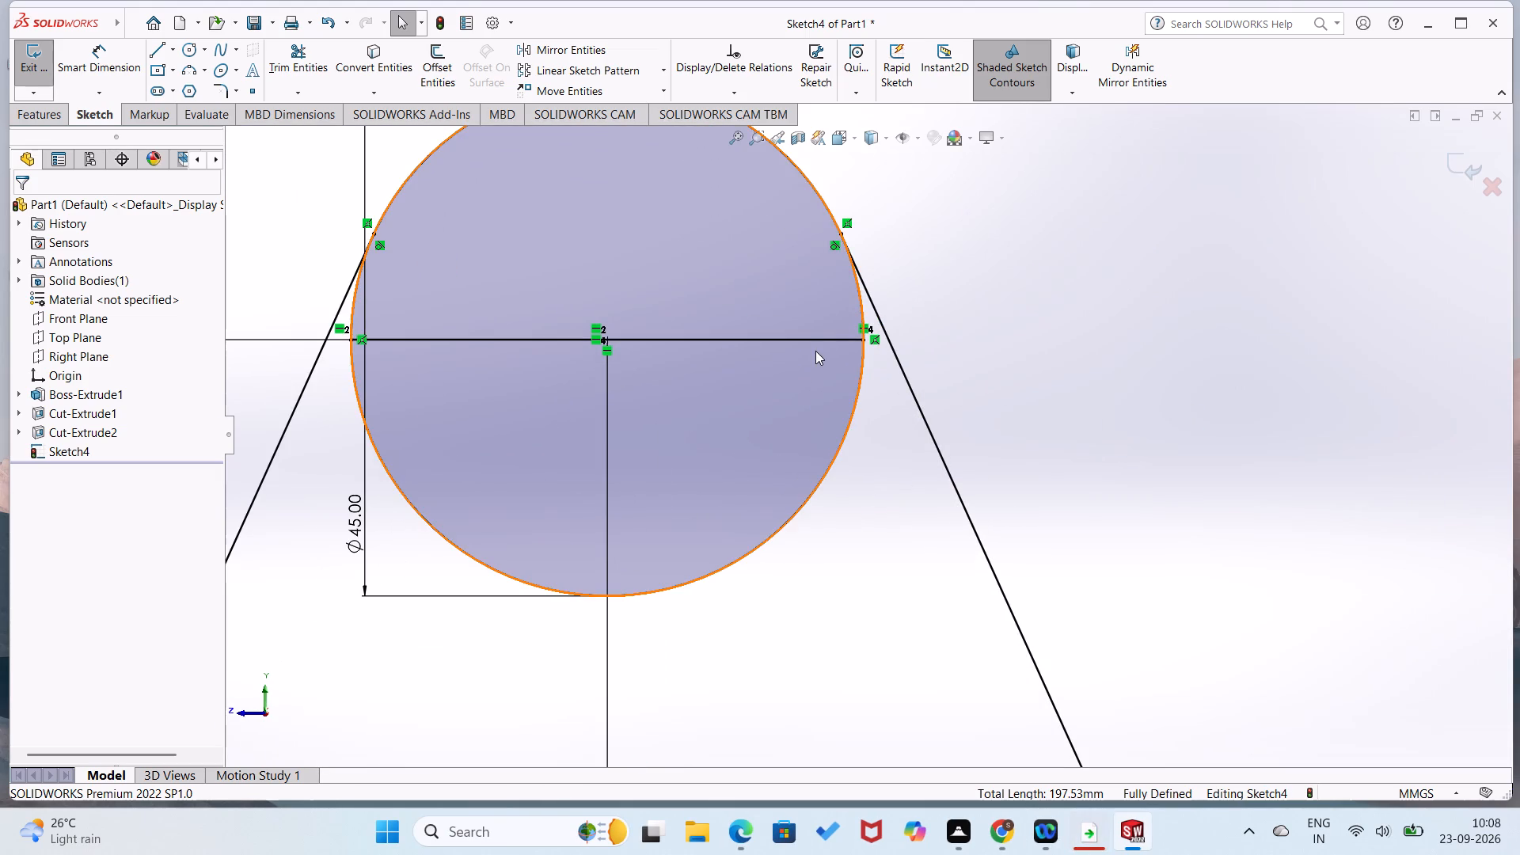
click(819, 344)
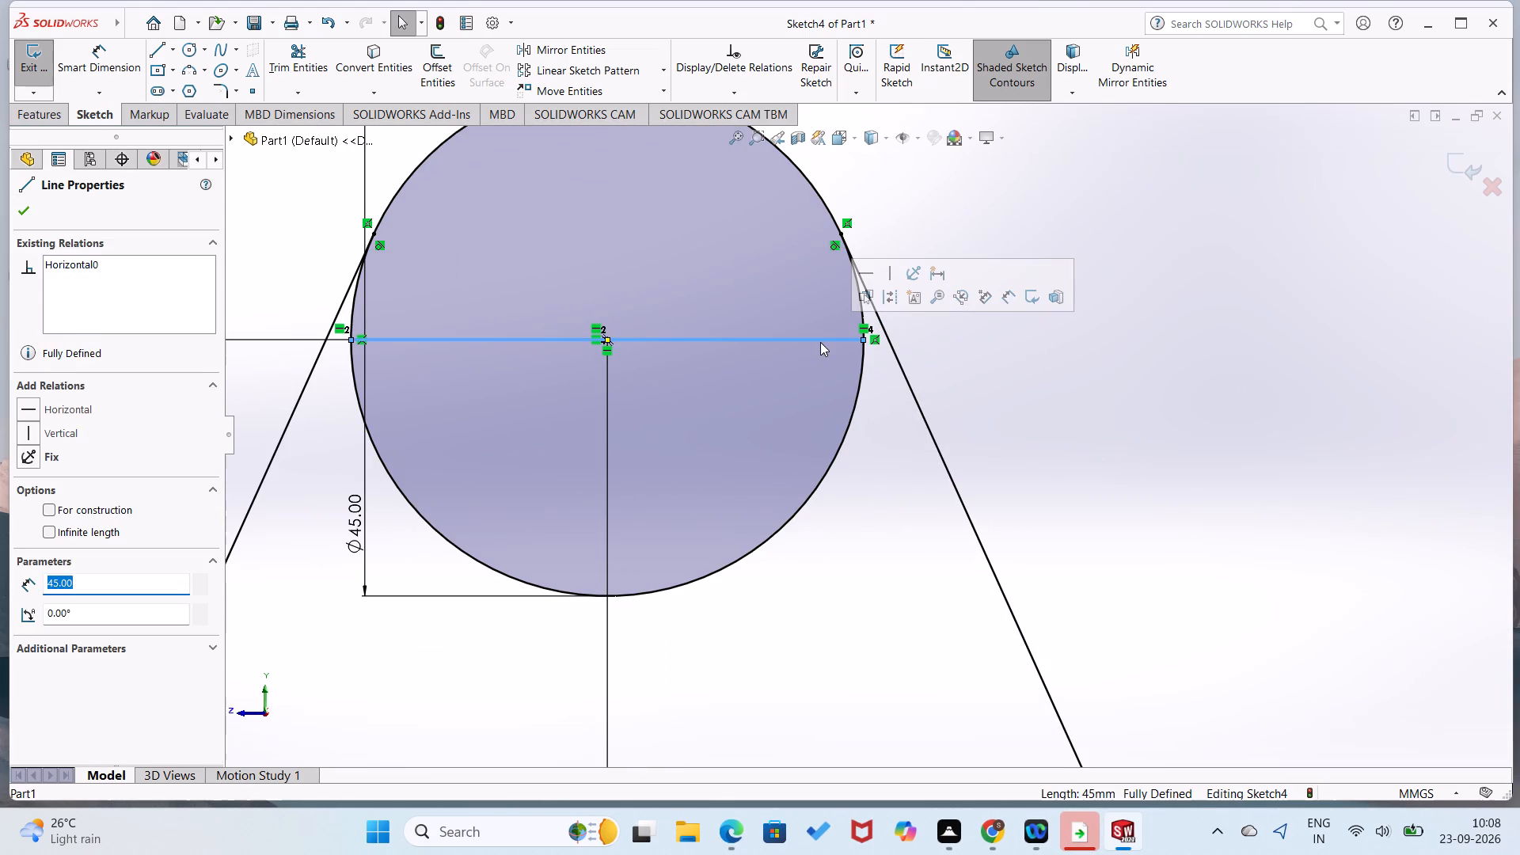
key(Delete)
Draw a horizontal line about 41 mm long across the circle, joining the upper endpoints of the two slanted side lines.
right_drag(1128, 284, 964, 413)
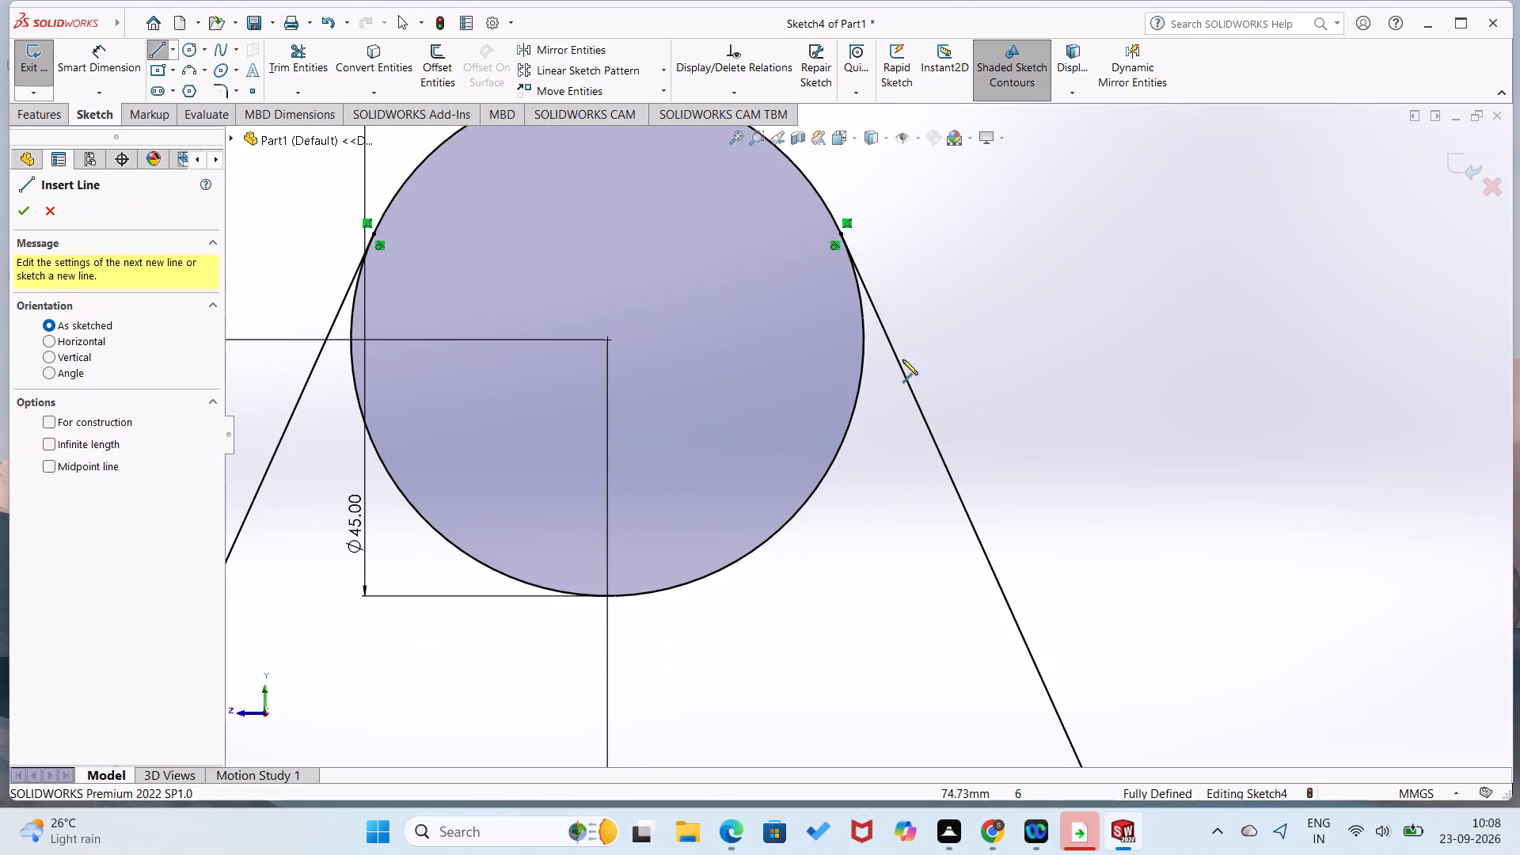
click(378, 234)
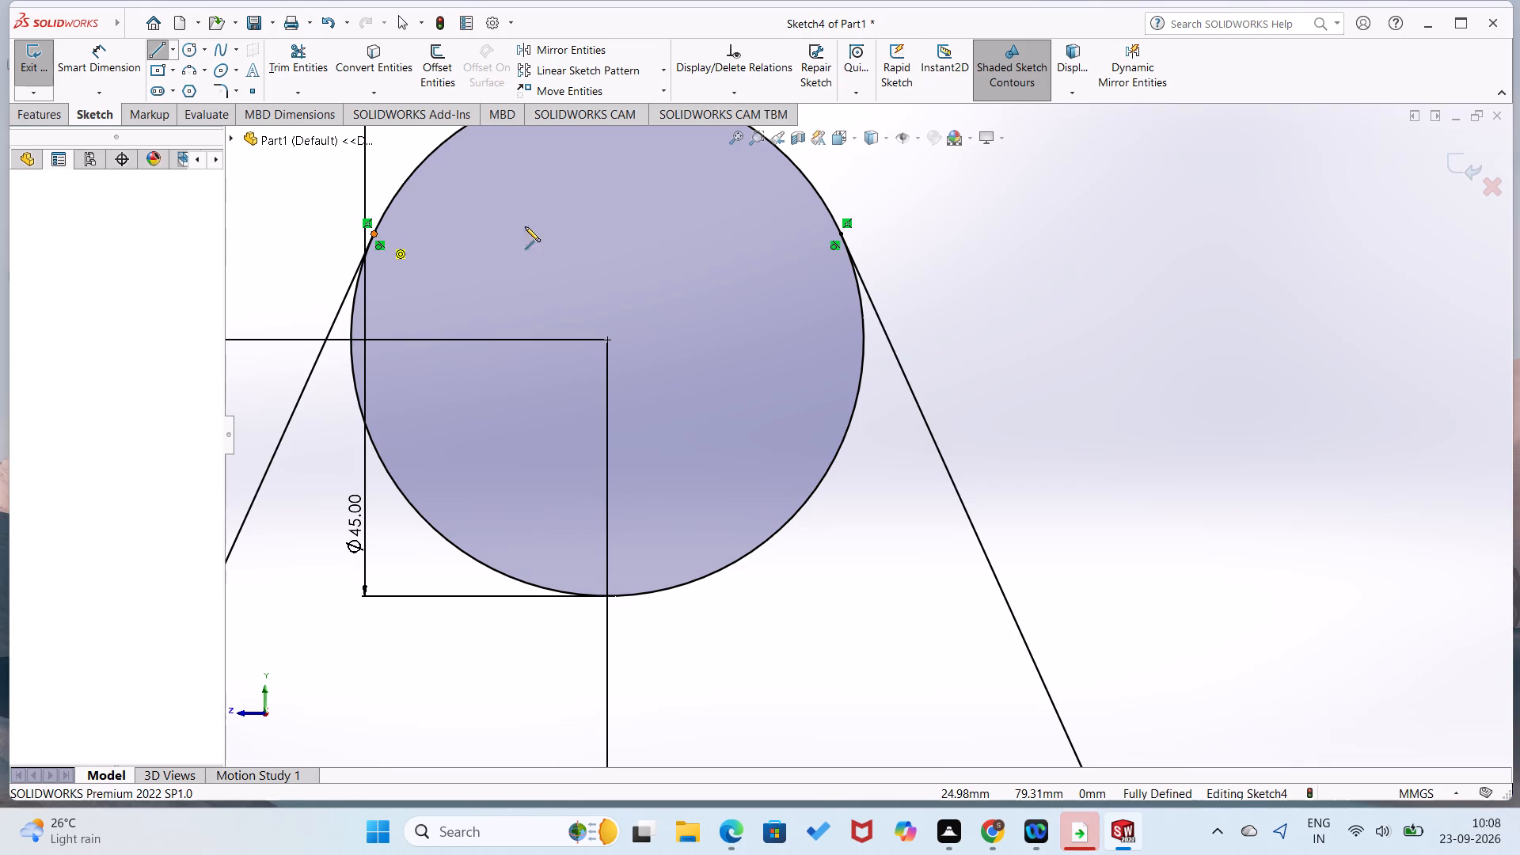
click(837, 235)
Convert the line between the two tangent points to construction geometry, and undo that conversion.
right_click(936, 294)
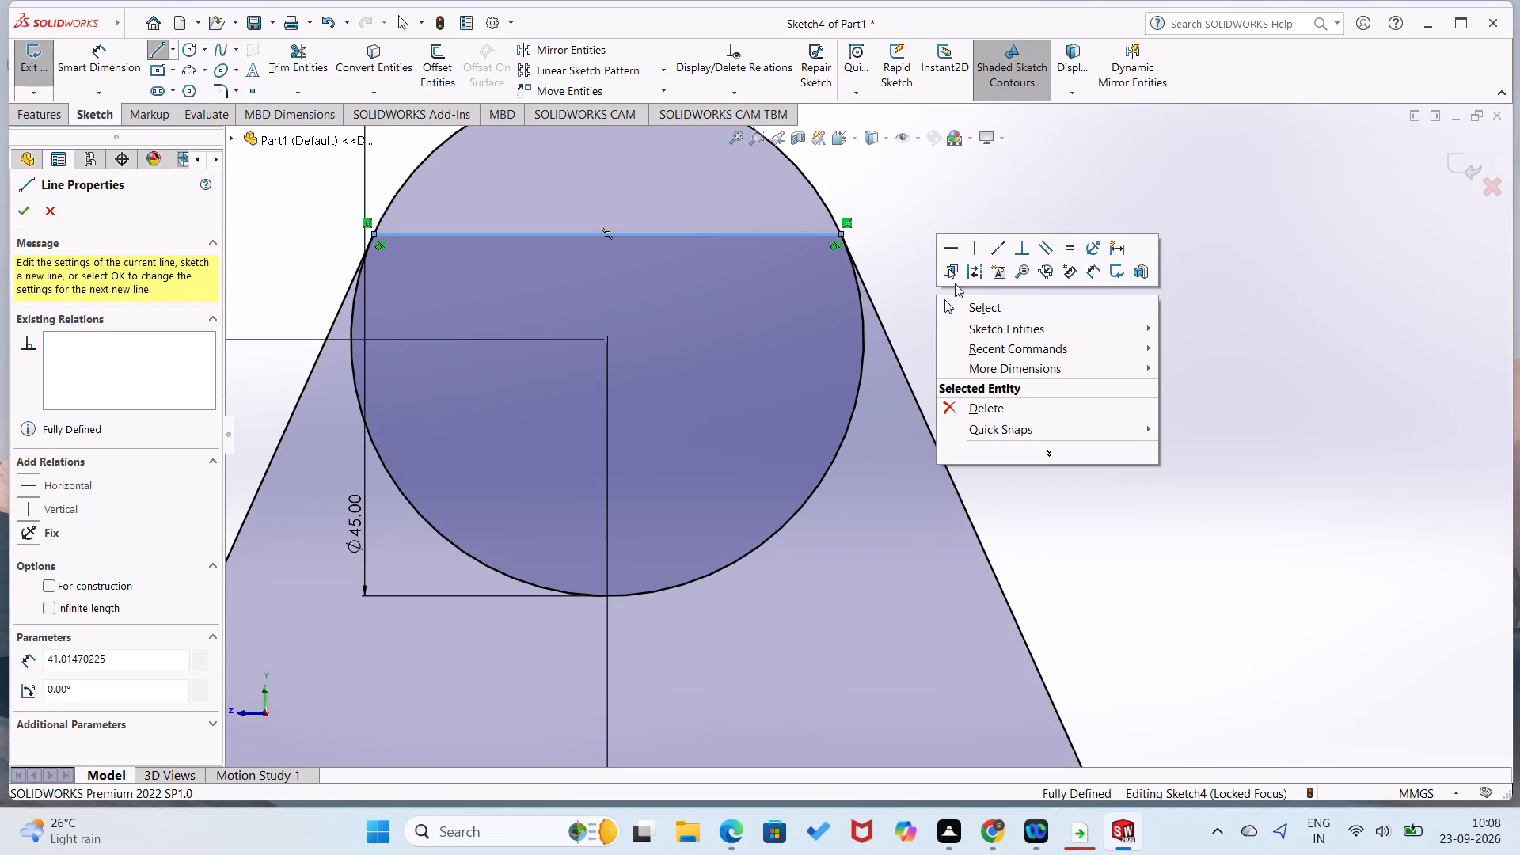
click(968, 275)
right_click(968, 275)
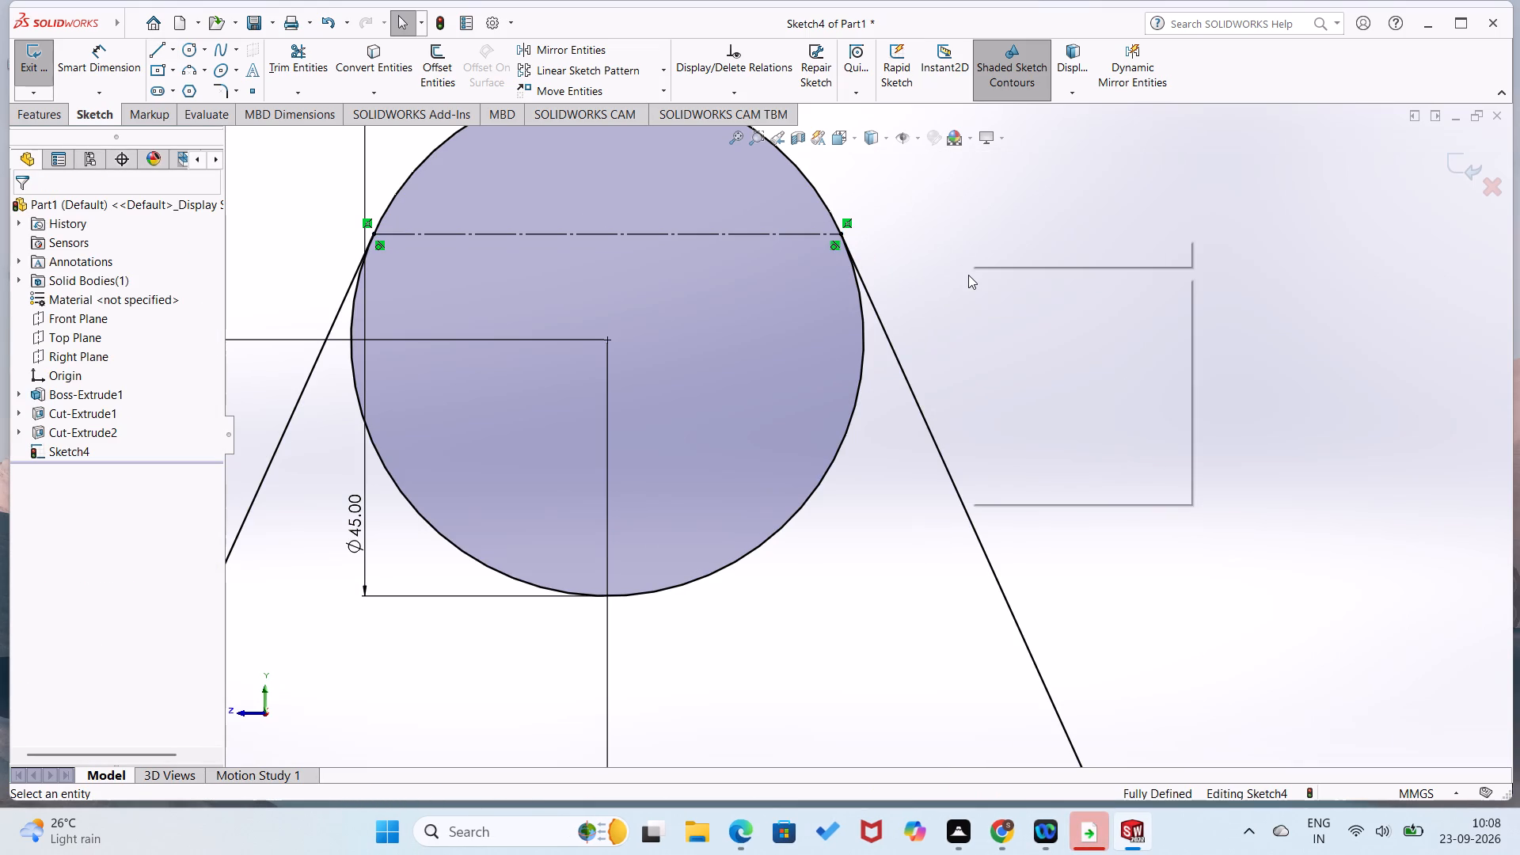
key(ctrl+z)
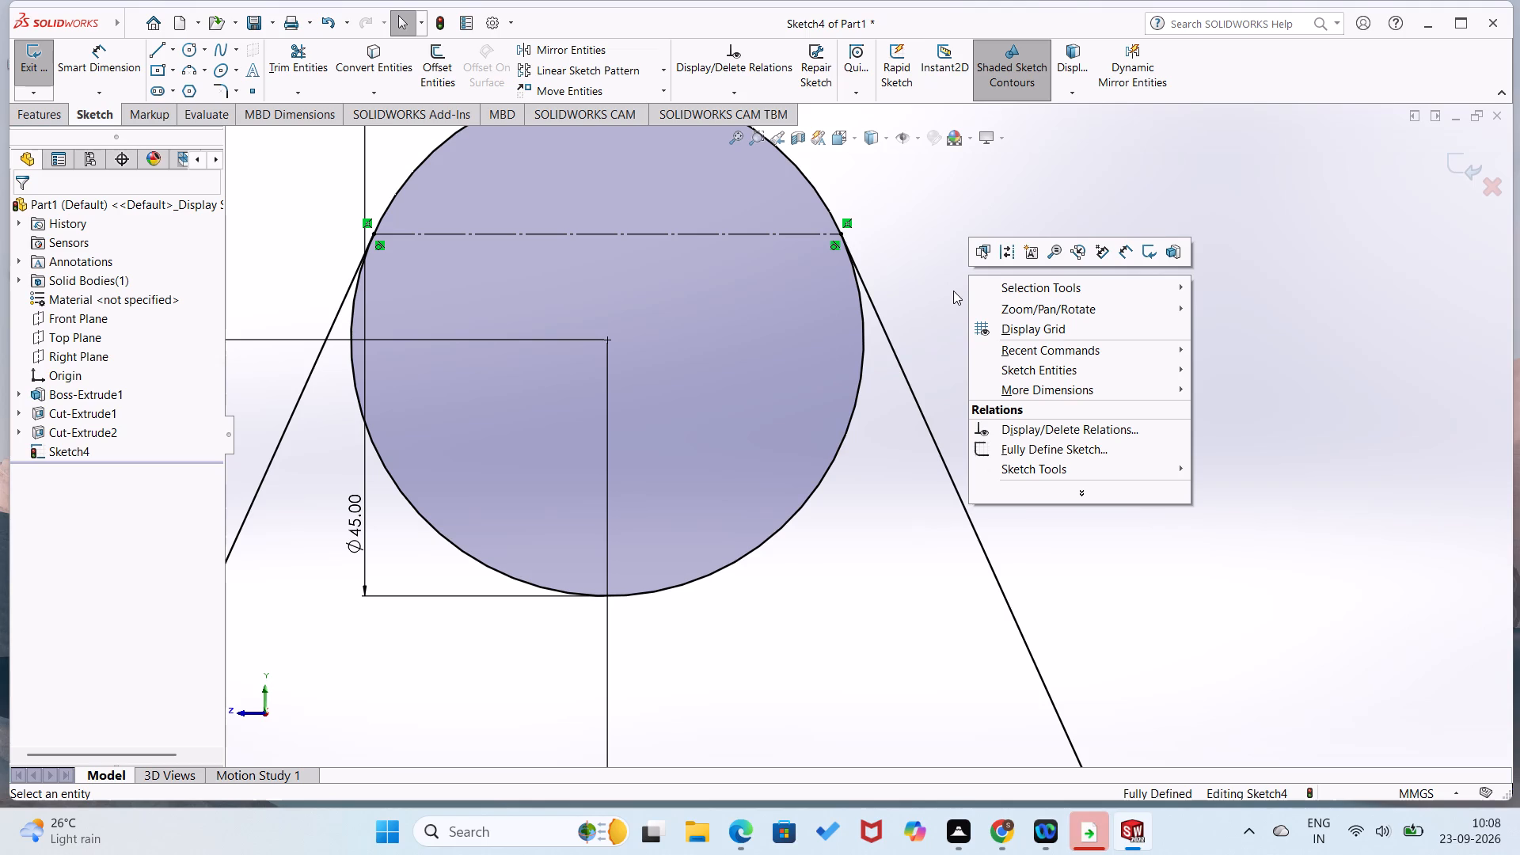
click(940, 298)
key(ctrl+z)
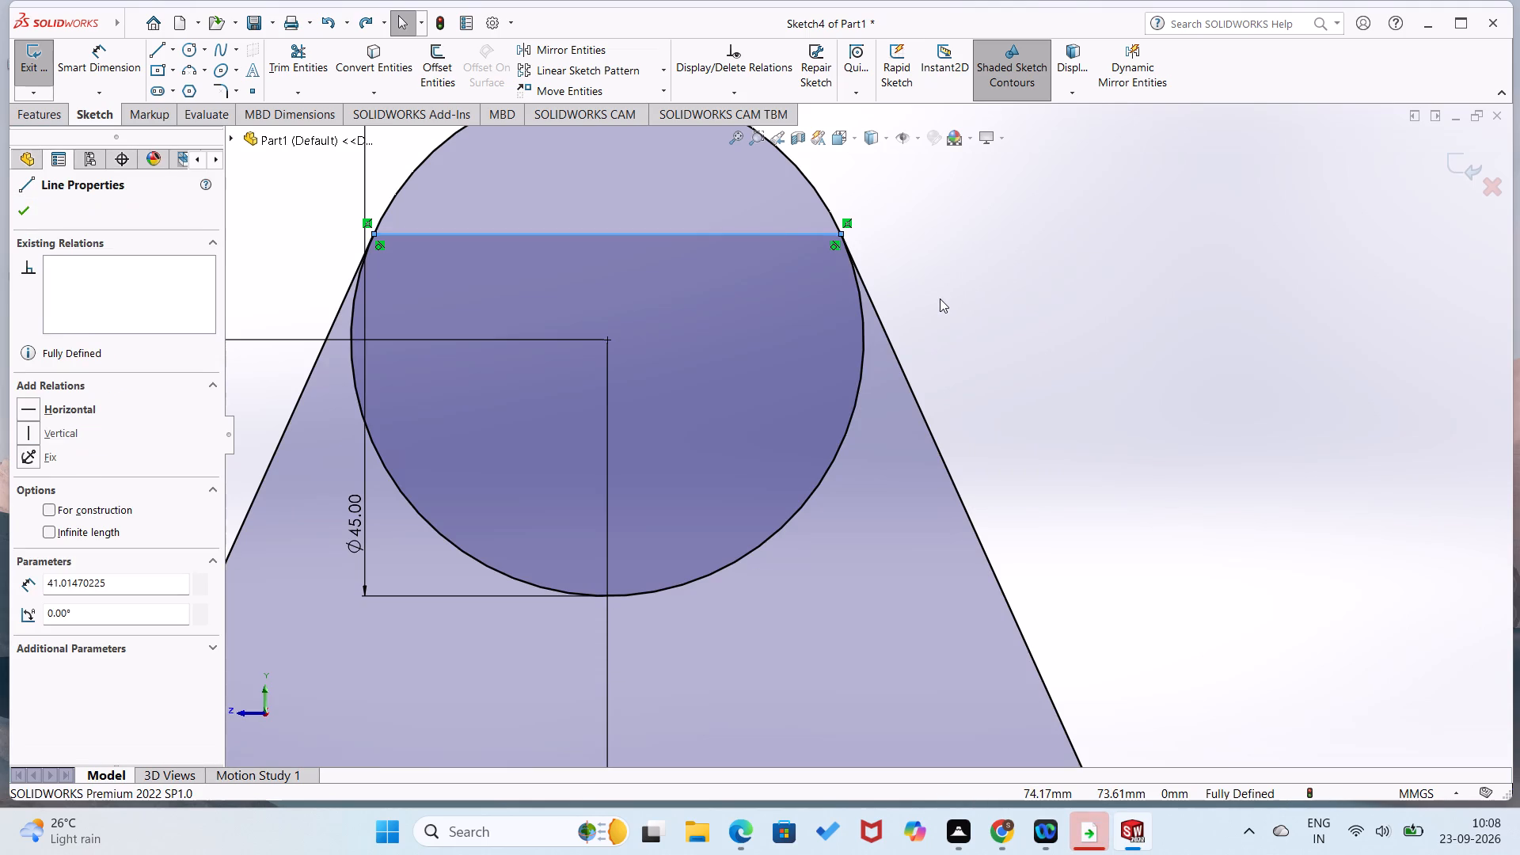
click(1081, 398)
Extrude all three regions of the lug sketch as a 15 mm Blind boss, with the direction reversed to run over the block.
scroll(1081, 398, up, 3)
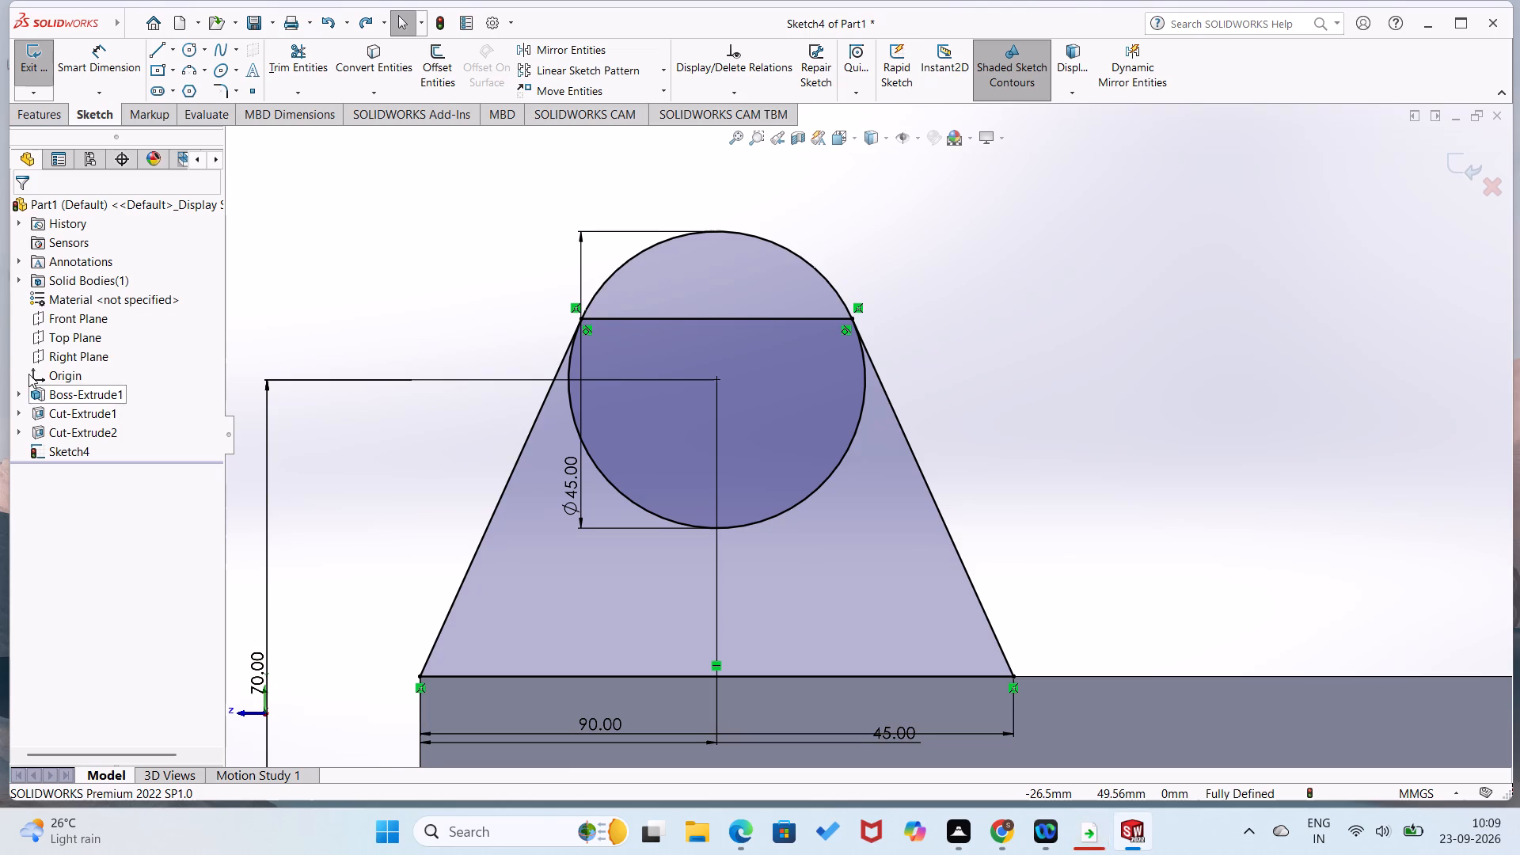
click(32, 108)
click(52, 93)
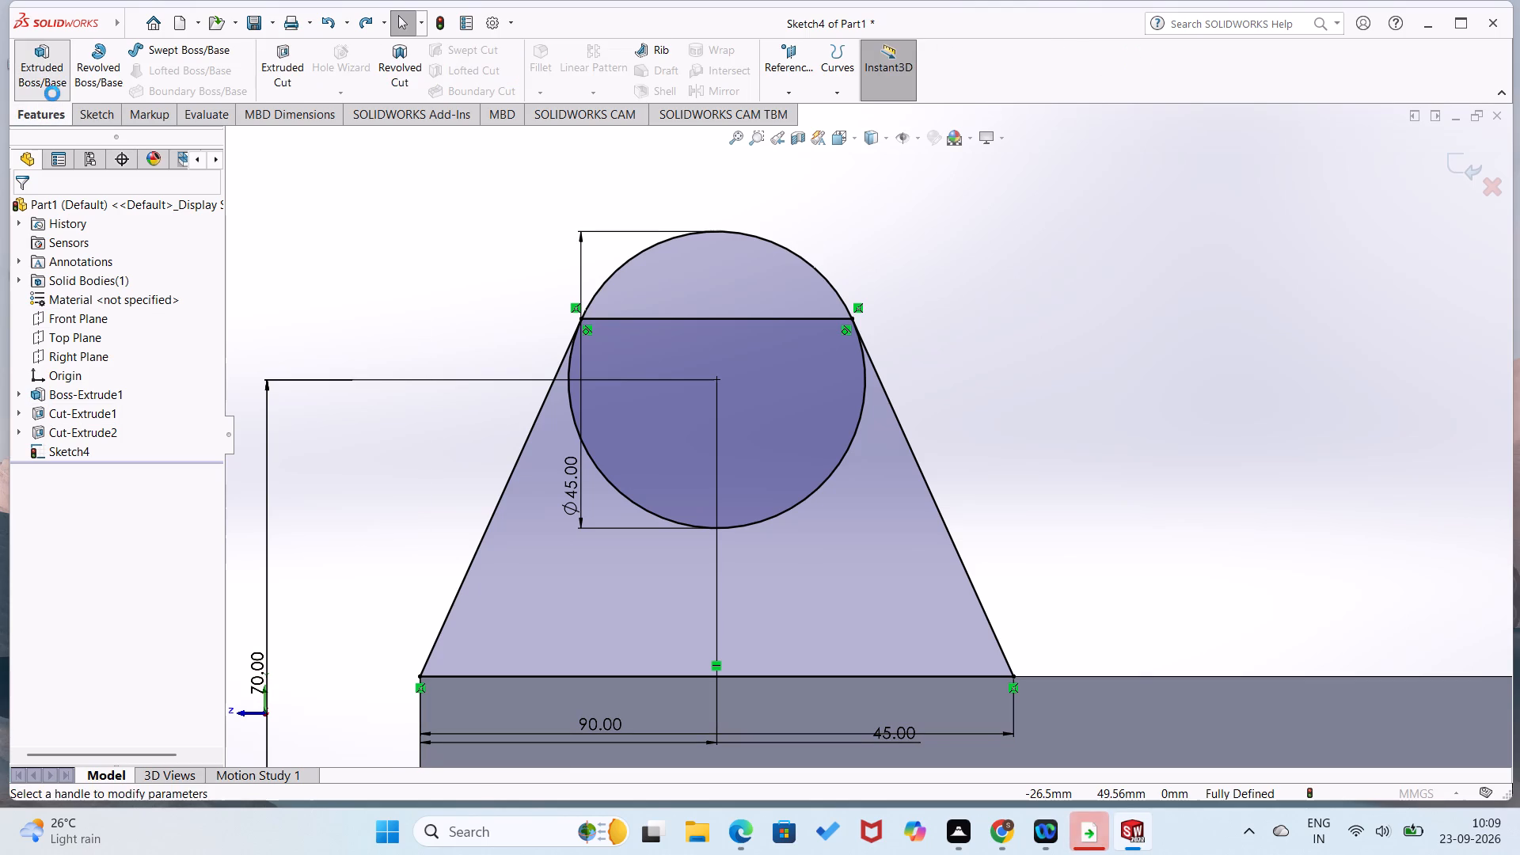
middle_drag(413, 521, 501, 642)
scroll(572, 551, up, 2)
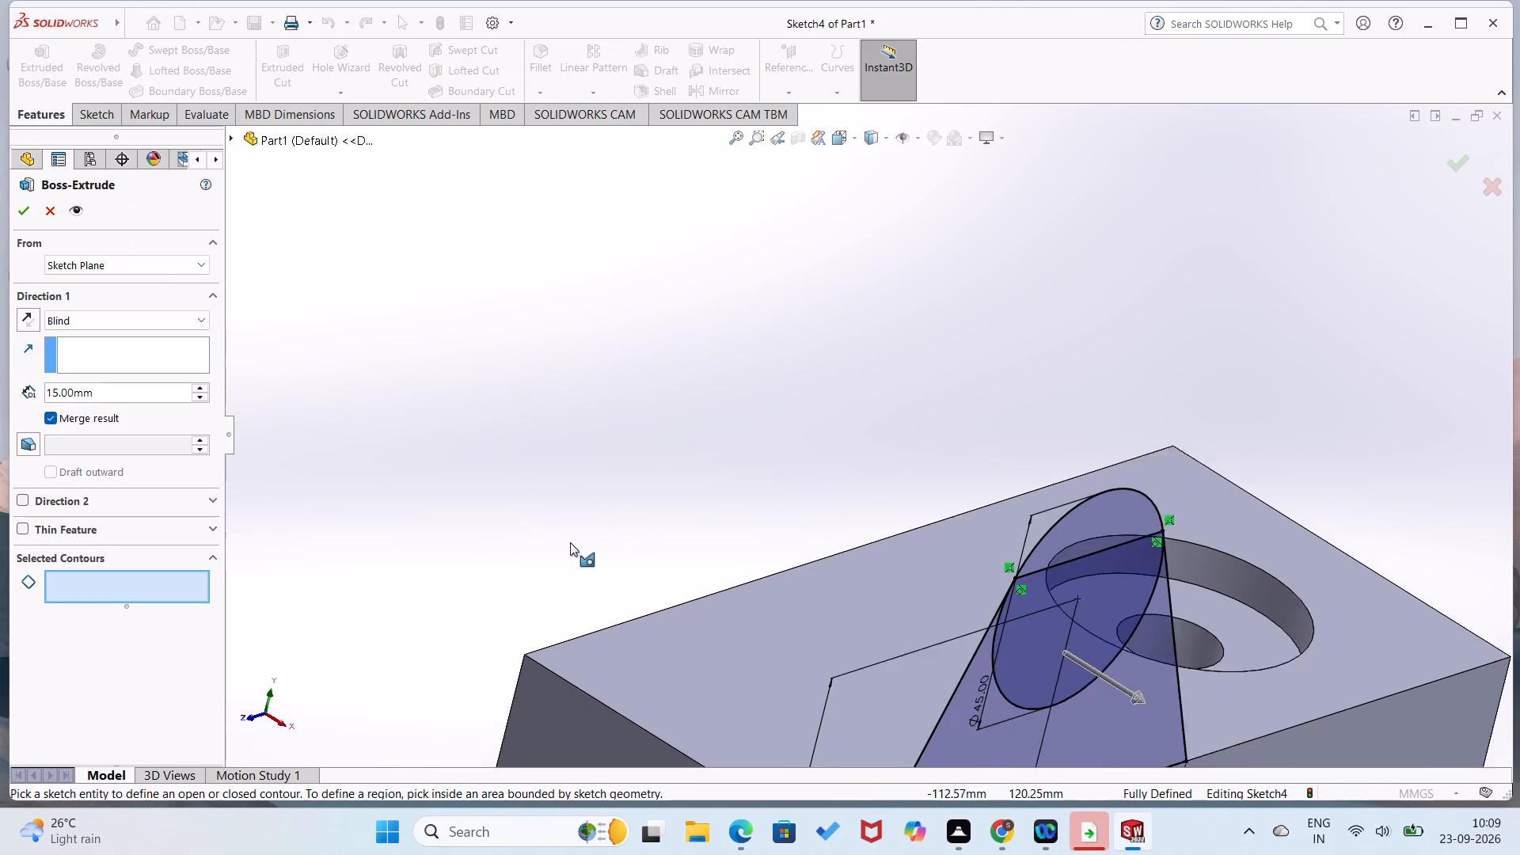
click(963, 705)
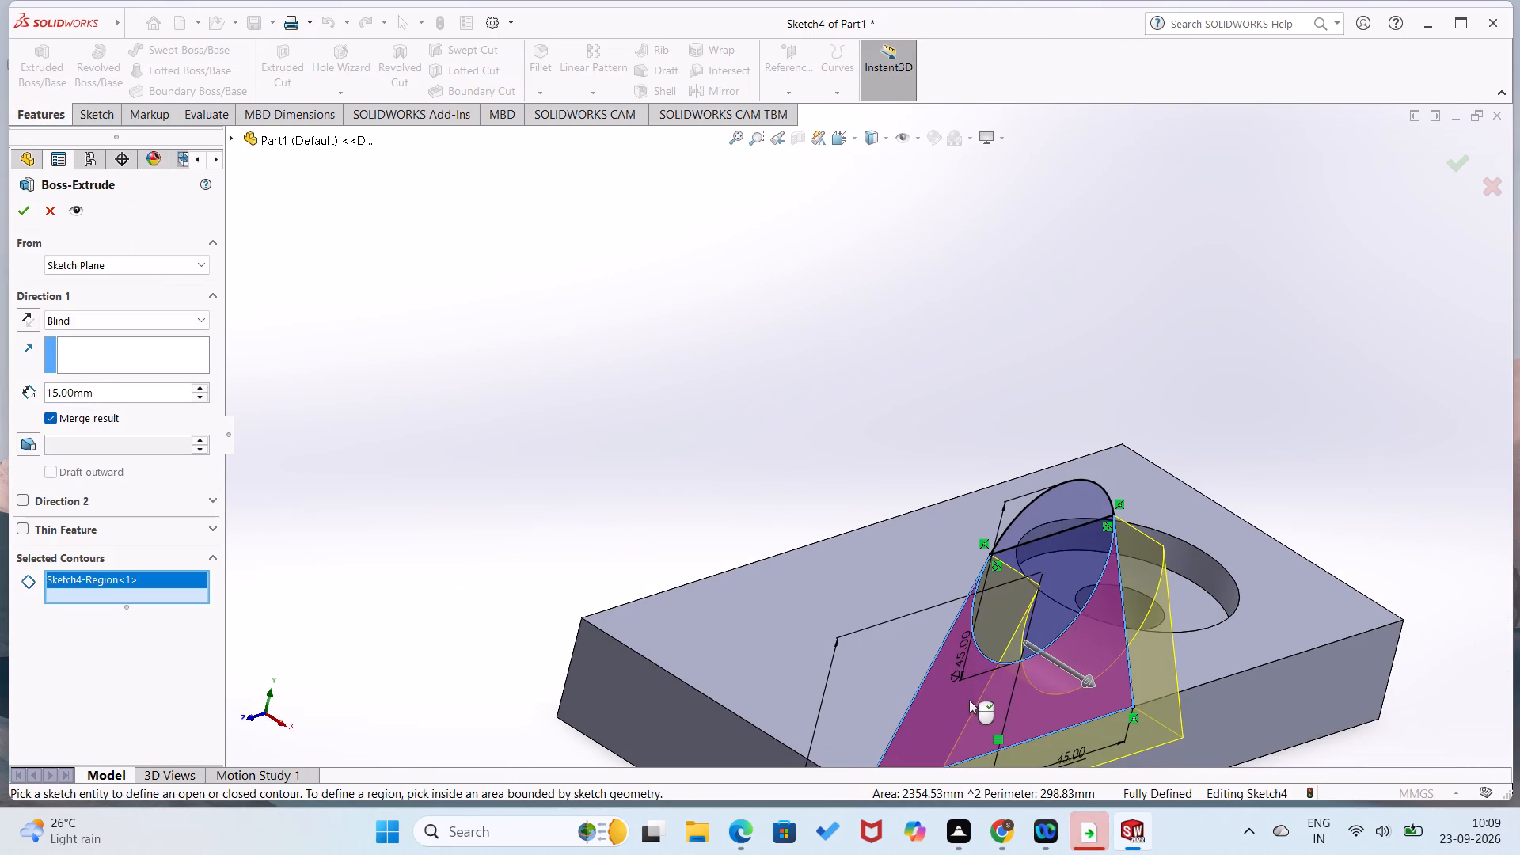
click(1026, 591)
click(1043, 520)
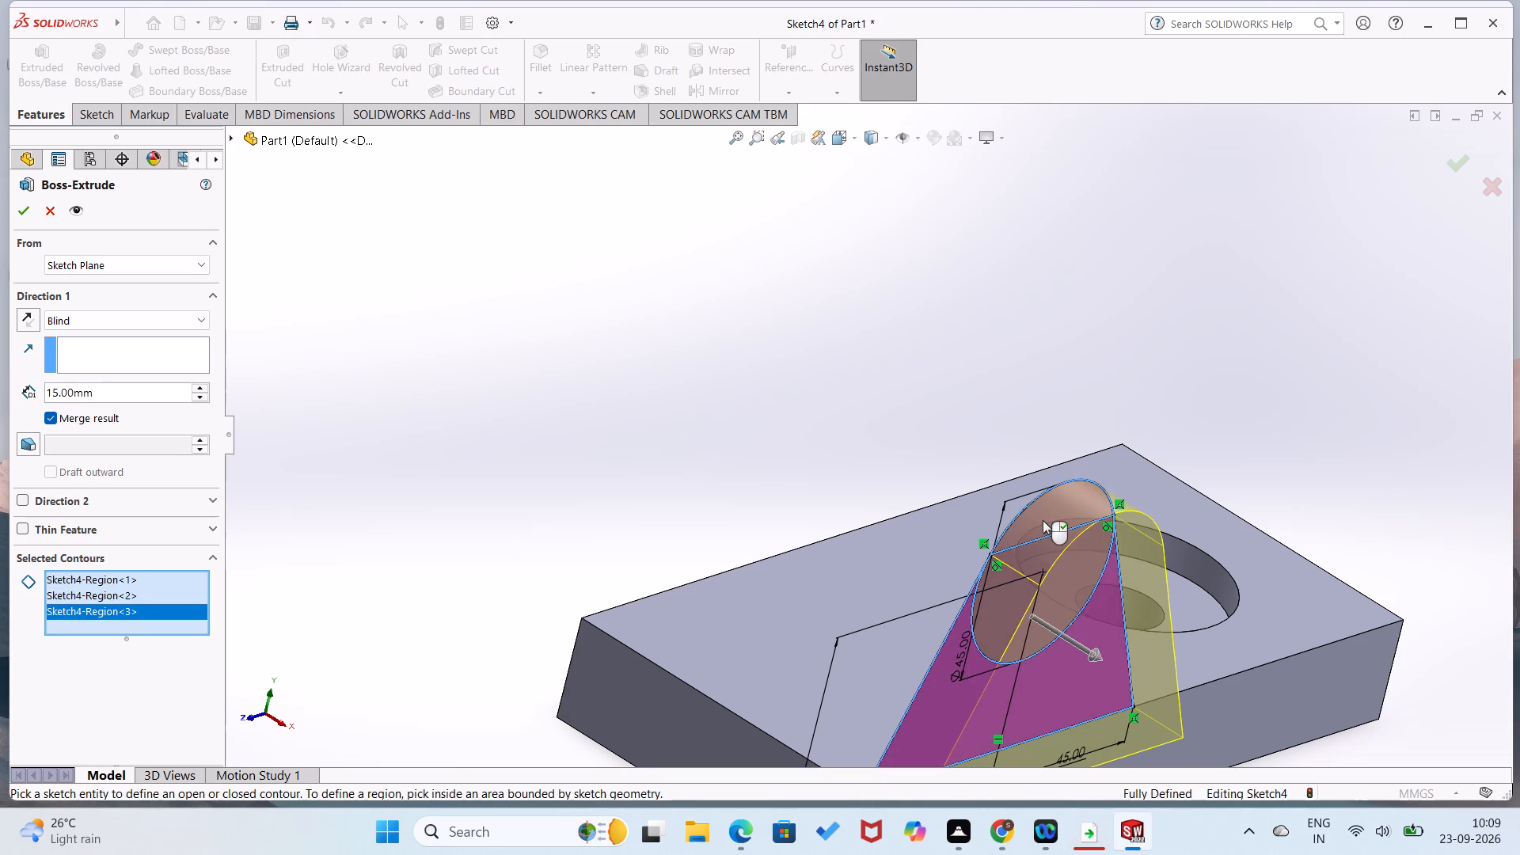
click(20, 318)
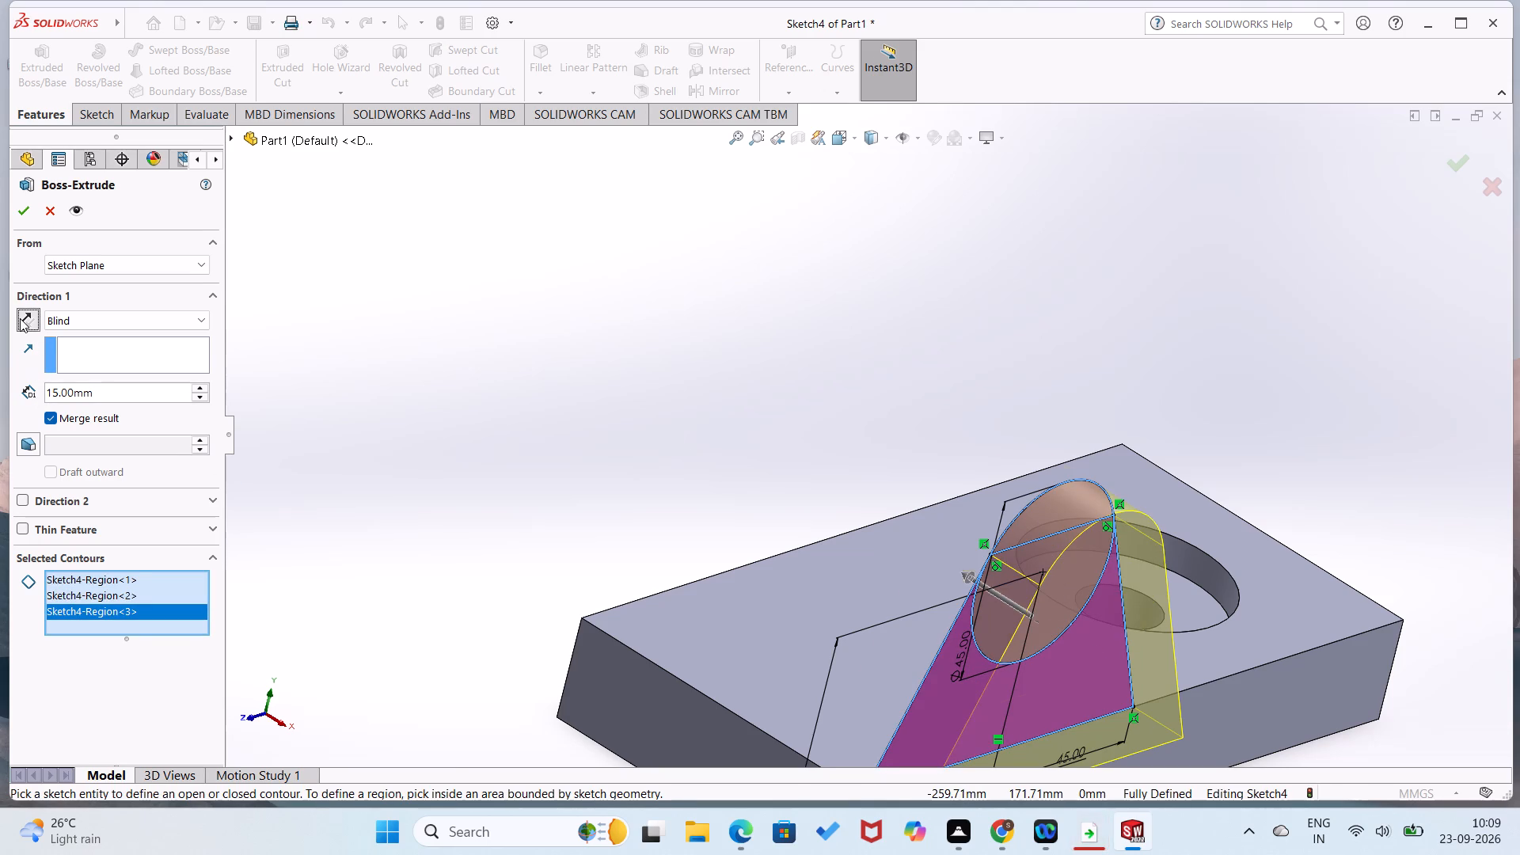
click(18, 217)
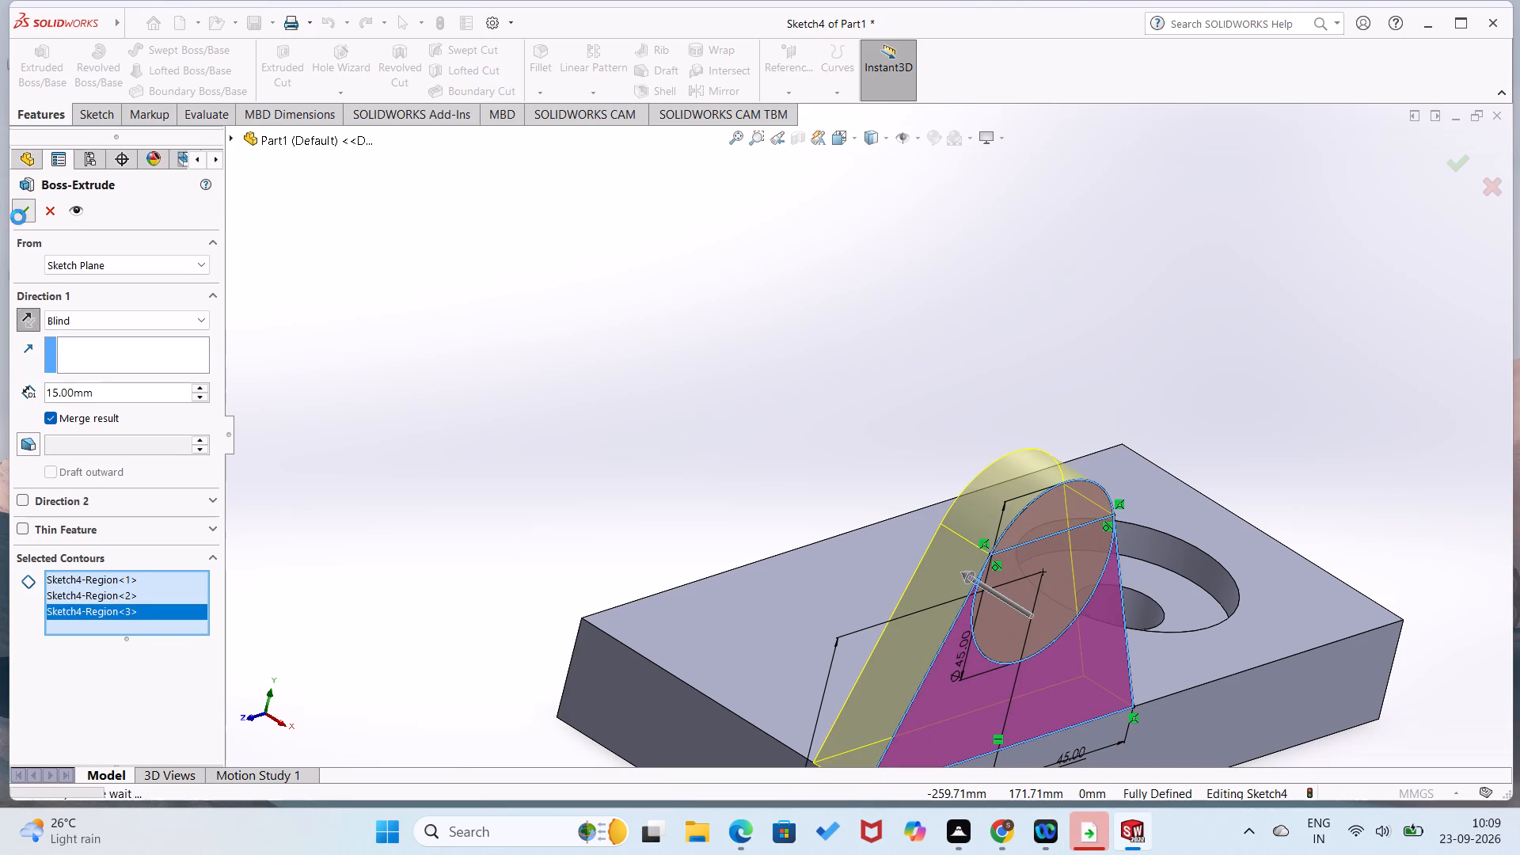
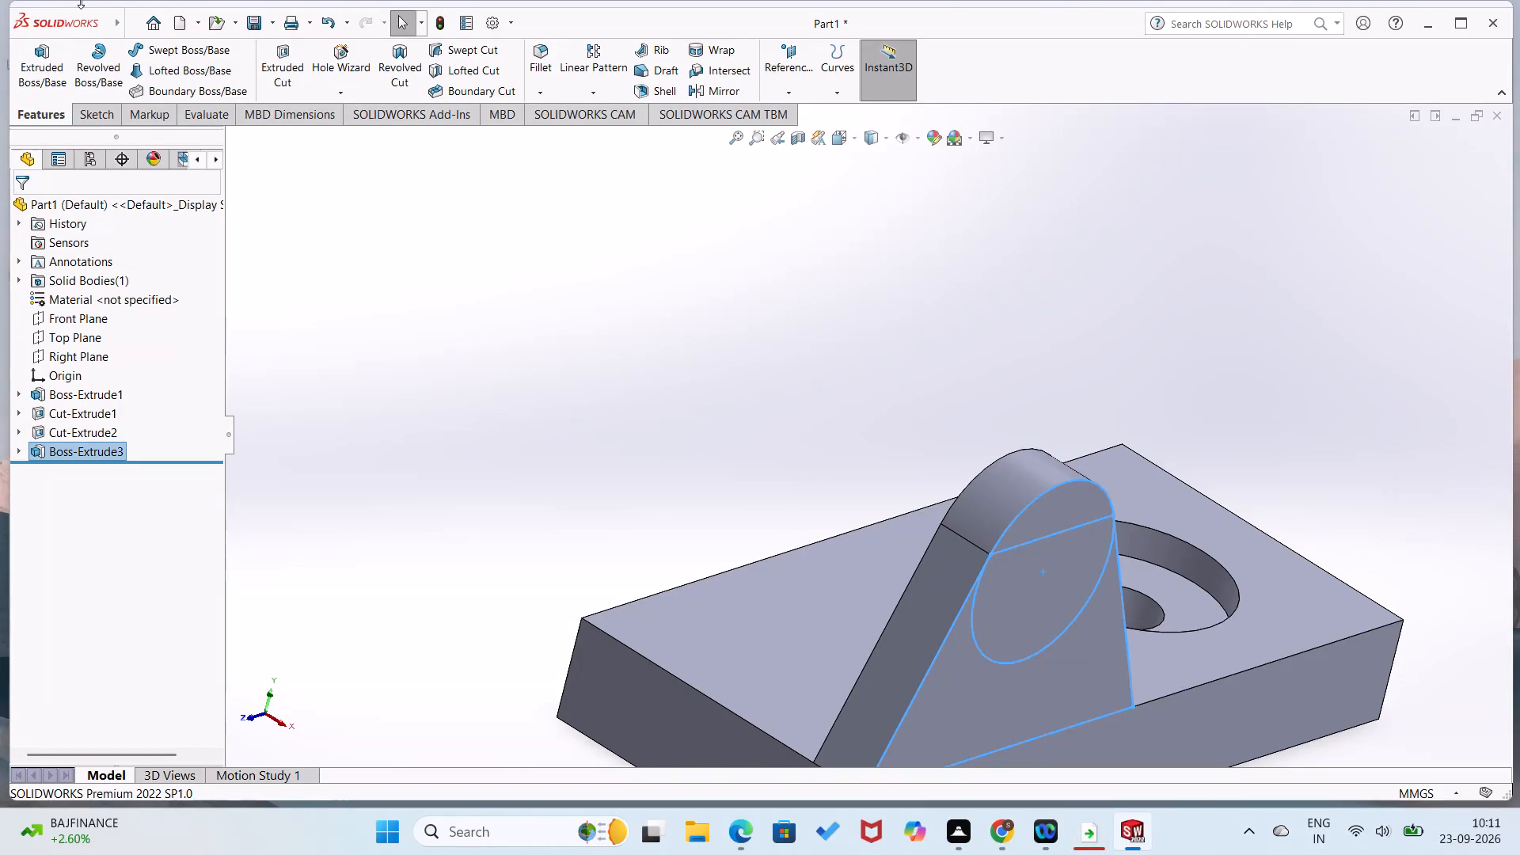
Start a sketch on the flat outer face shared by the upright lug and the block's side.
click(397, 491)
middle_drag(399, 592, 401, 620)
middle_drag(369, 549, 340, 526)
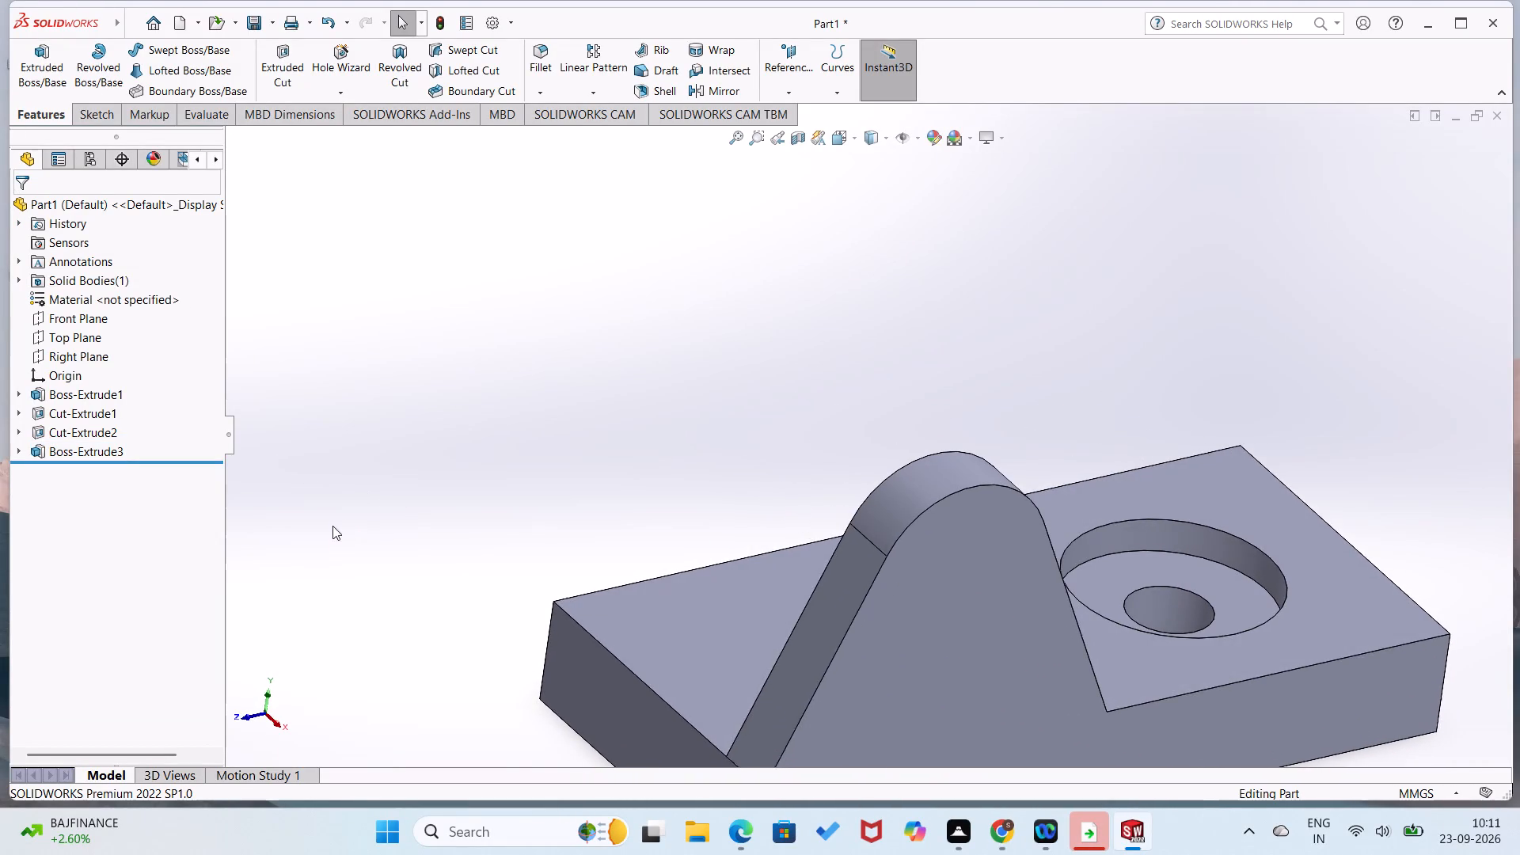
right_click(986, 656)
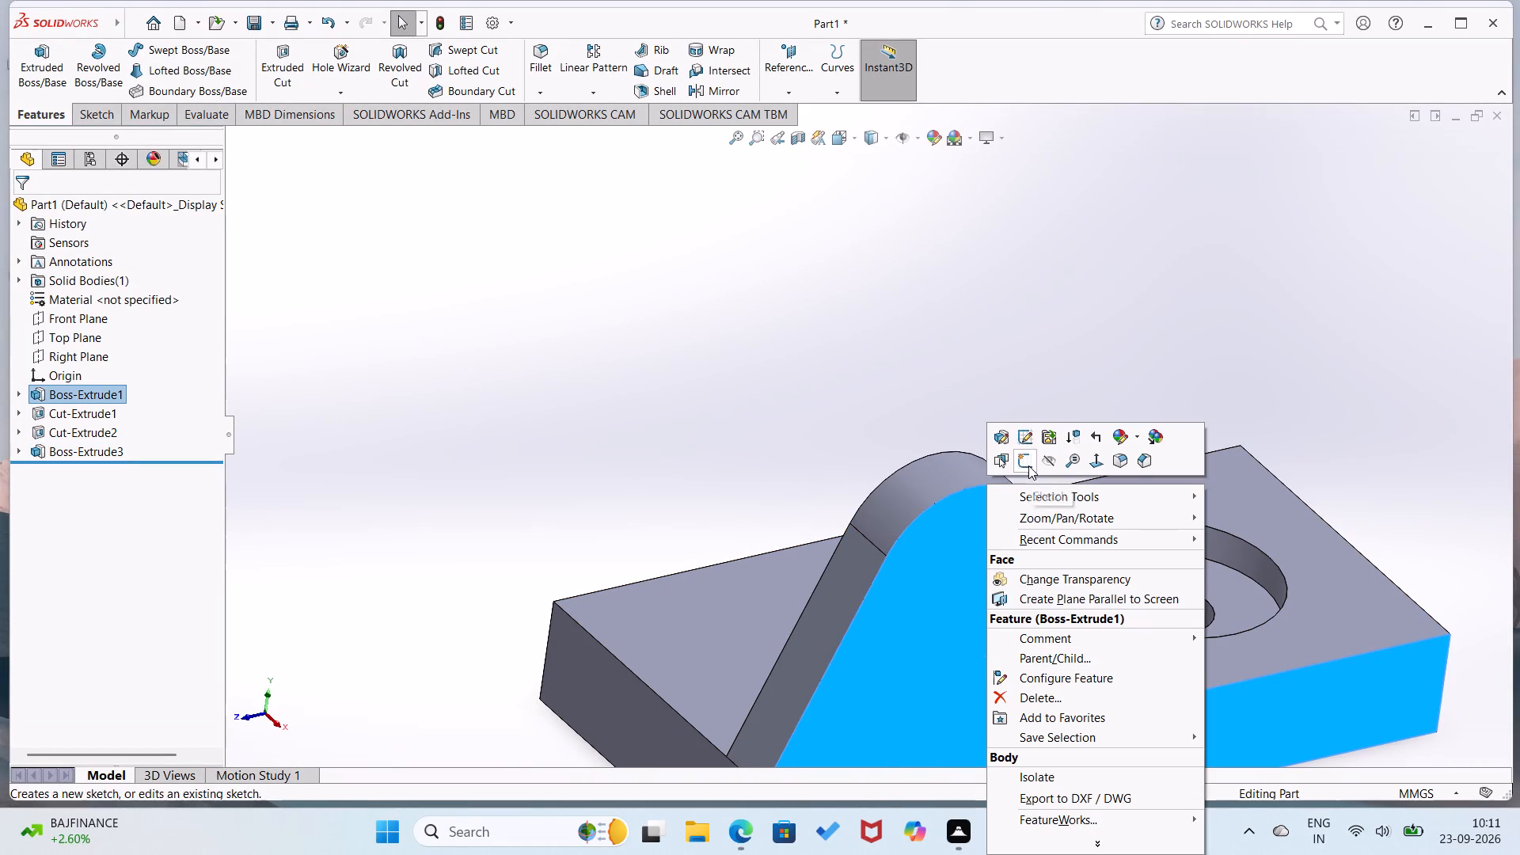
click(1028, 465)
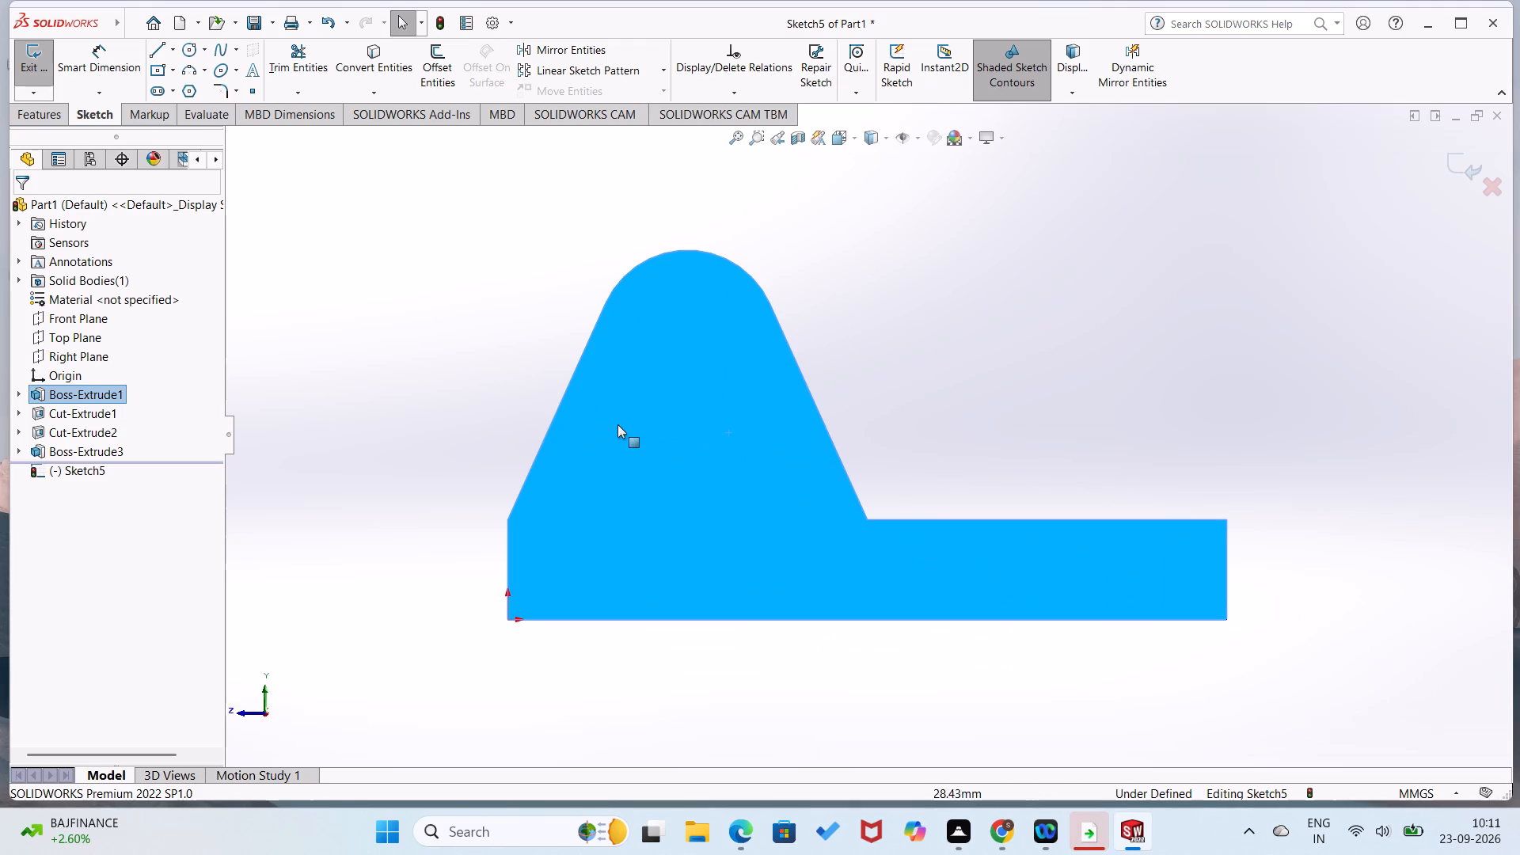
Draw a circle centred on the lug's rounded top and dimension its diameter to 30 mm.
right_drag(456, 379, 781, 205)
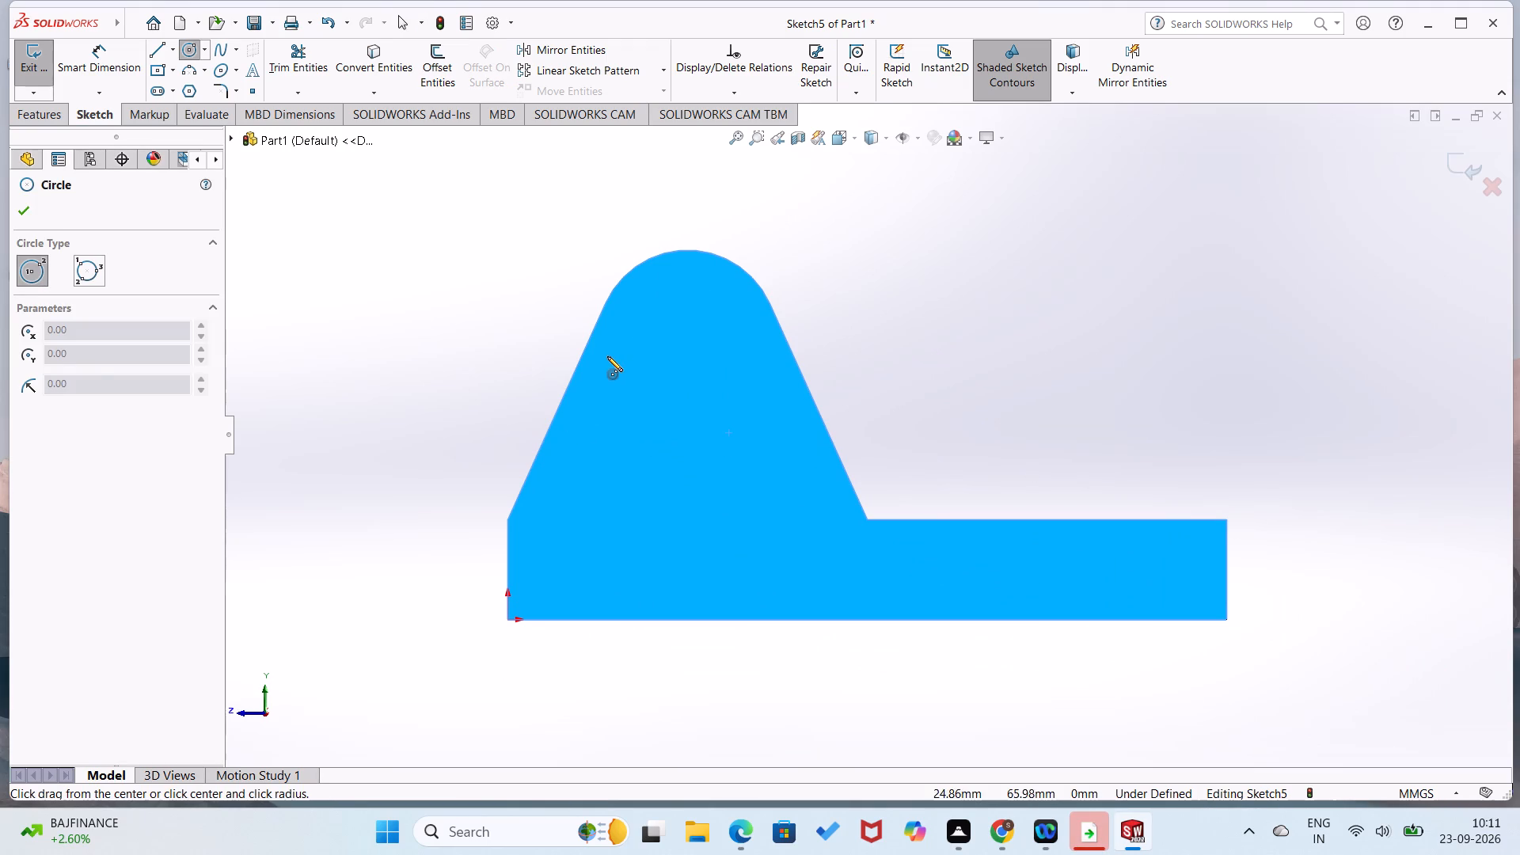
click(477, 399)
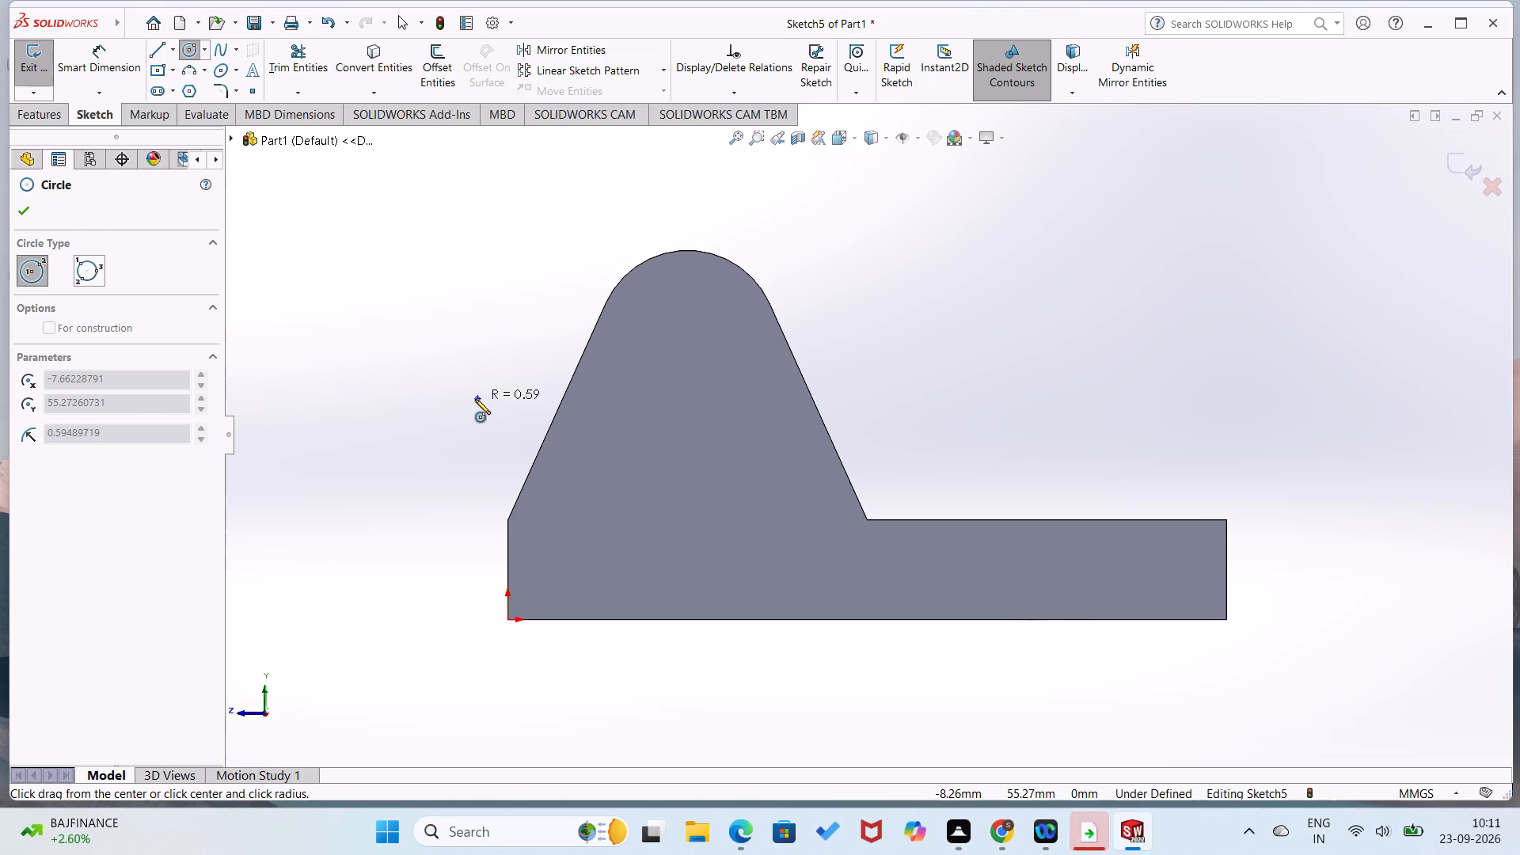
key(Escape)
right_drag(475, 399, 568, 336)
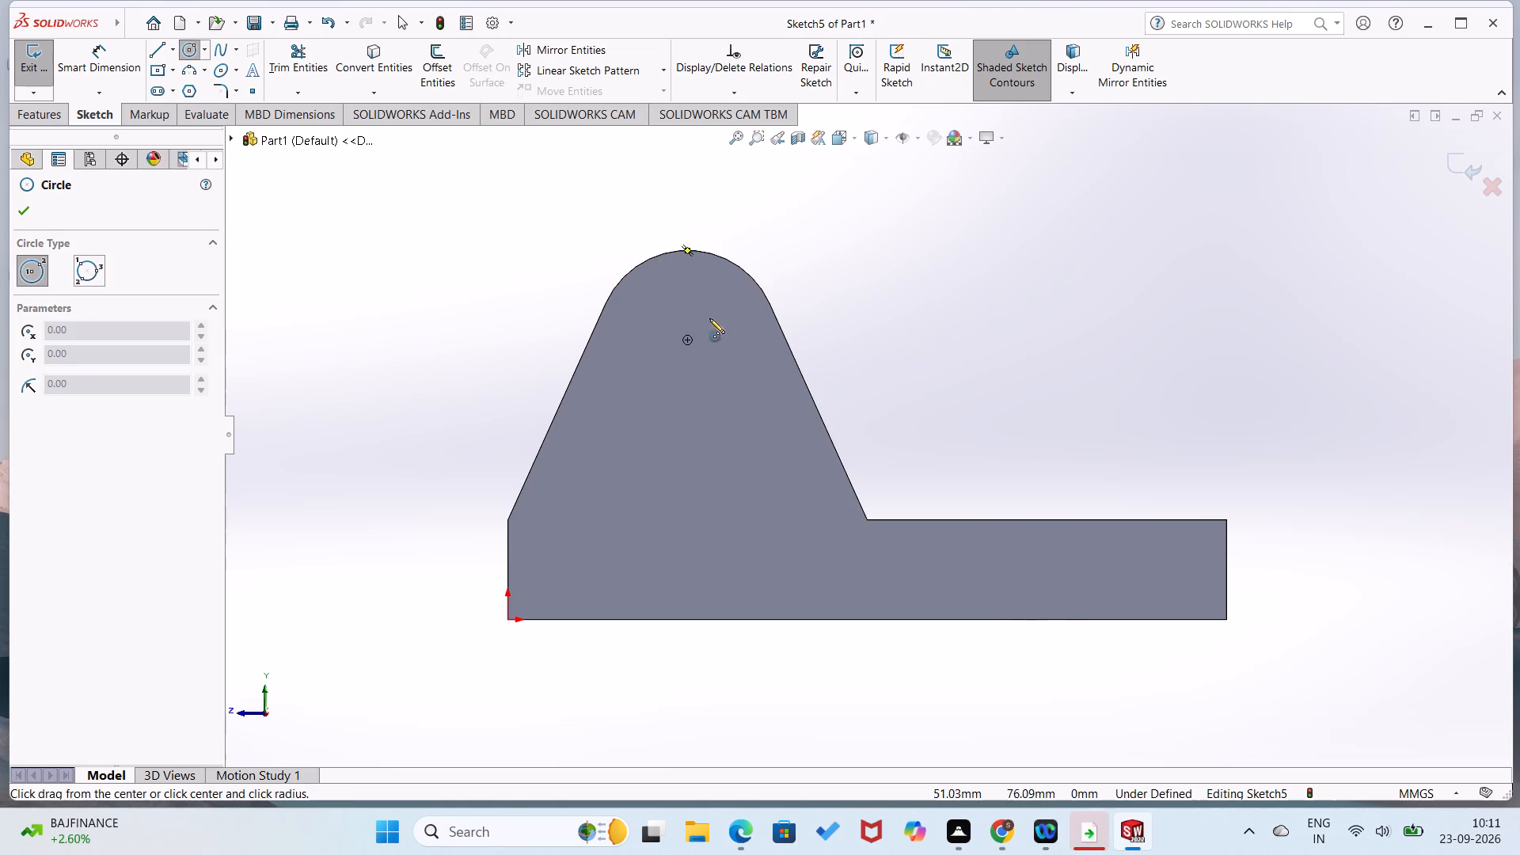
click(688, 342)
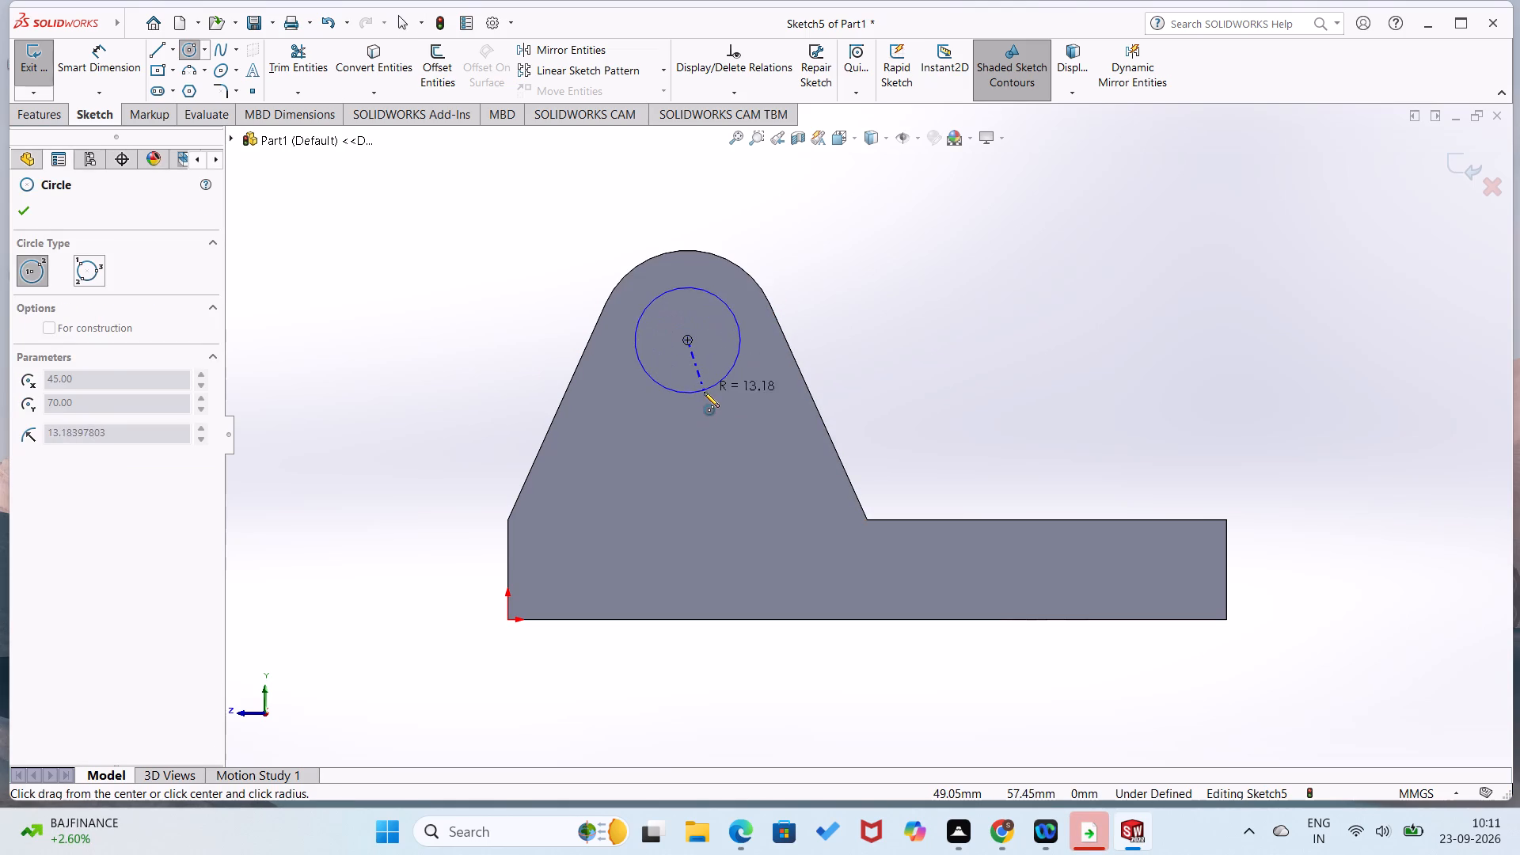
click(705, 394)
right_drag(811, 363, 879, 264)
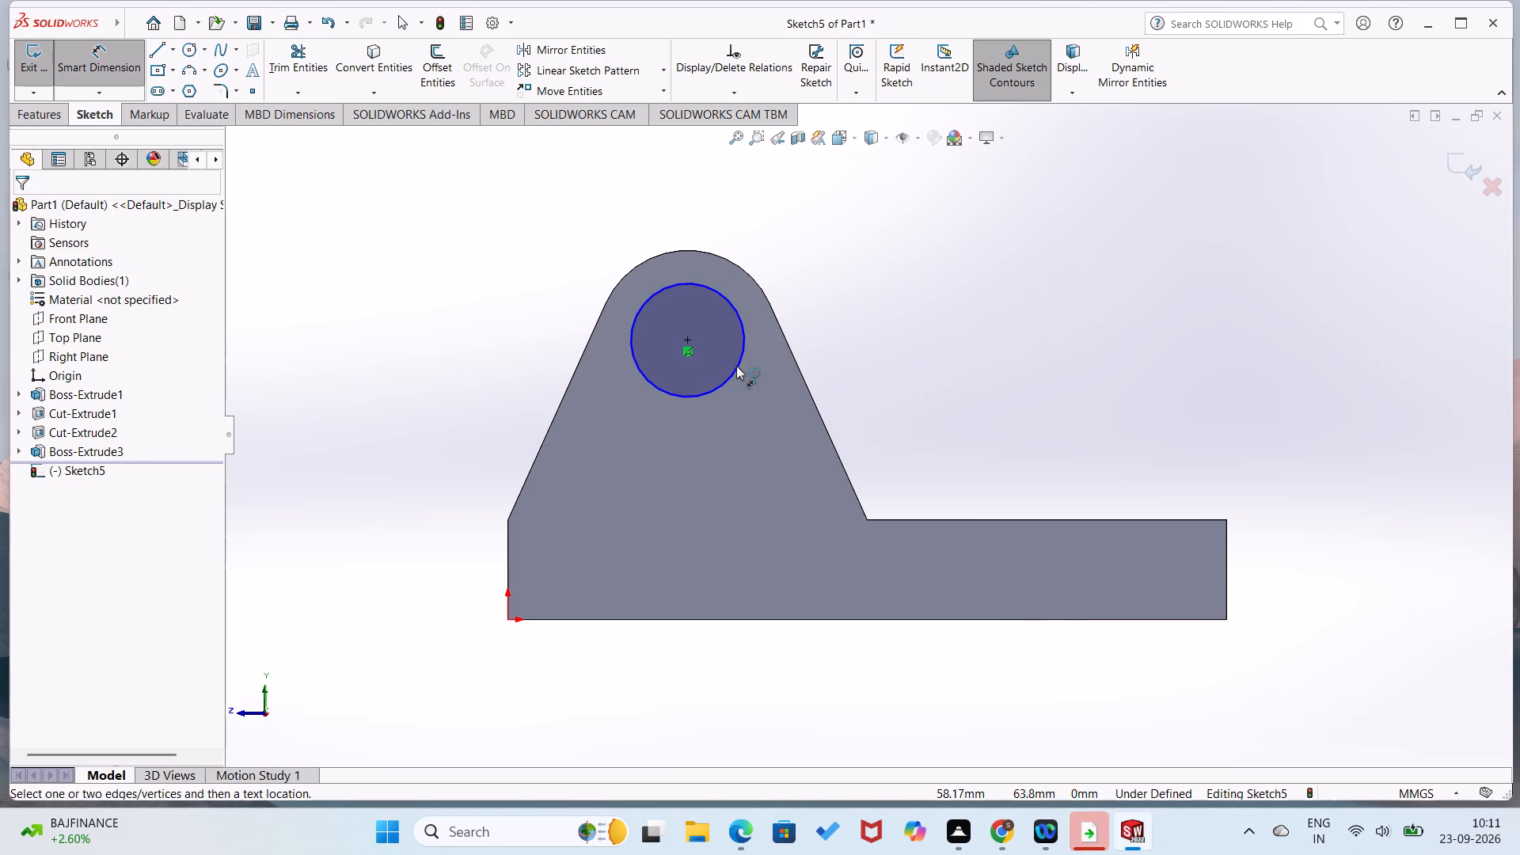
click(731, 367)
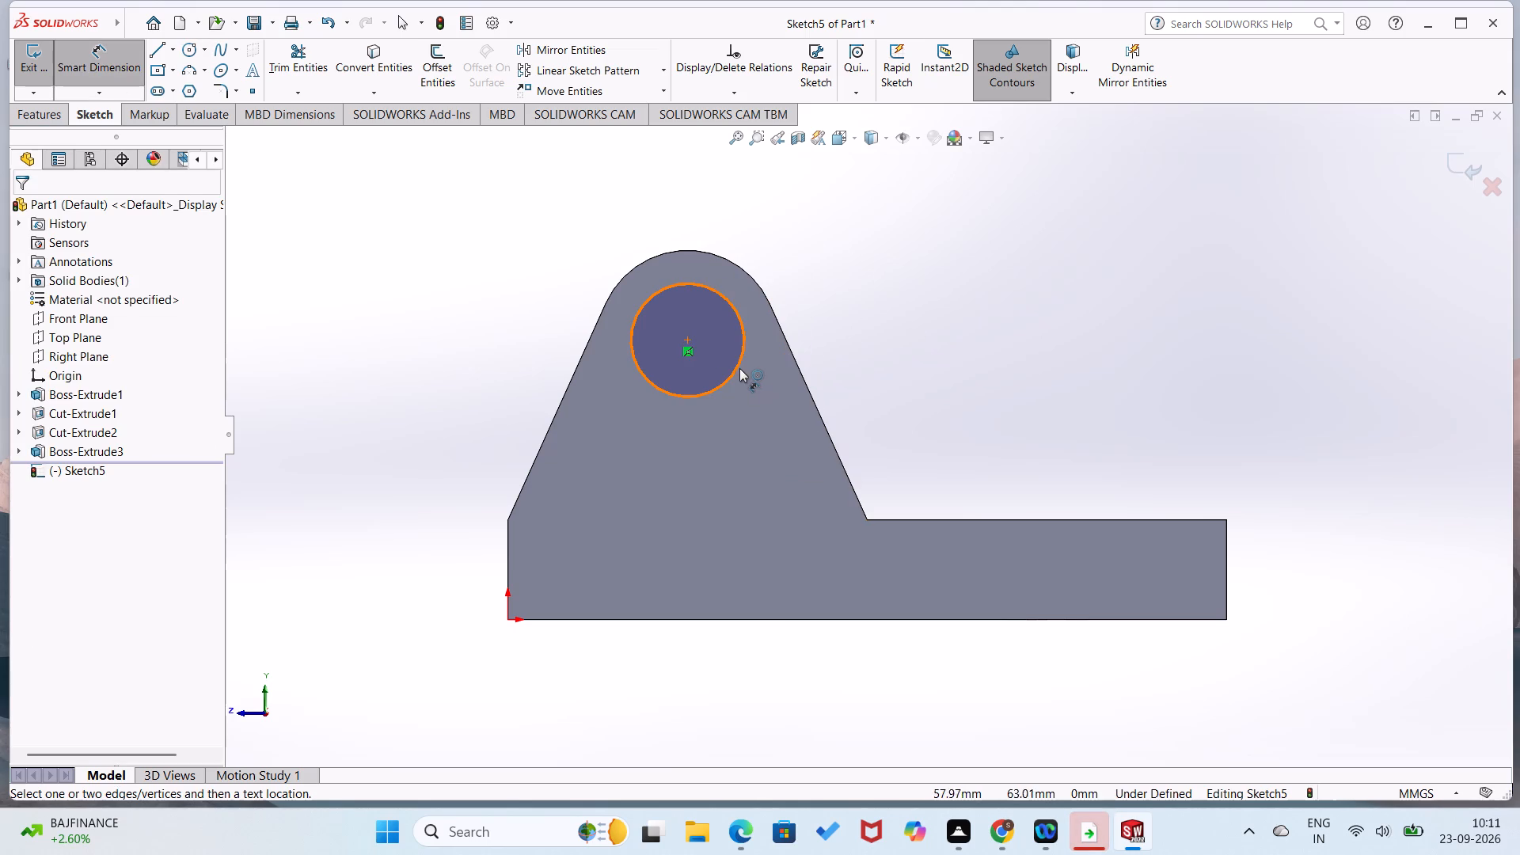
click(737, 370)
click(767, 359)
text(30)
key(Return)
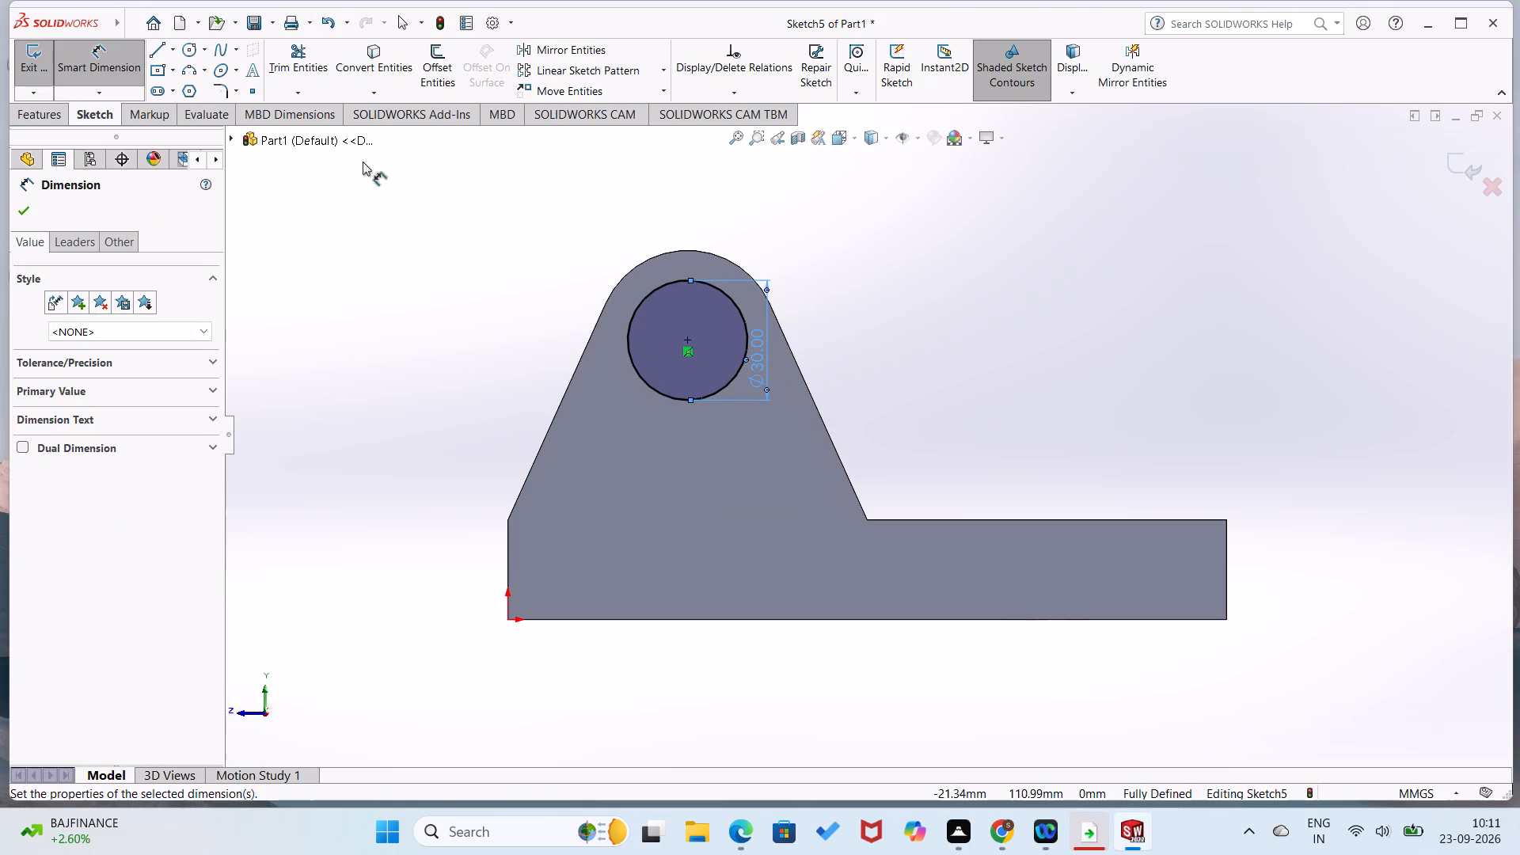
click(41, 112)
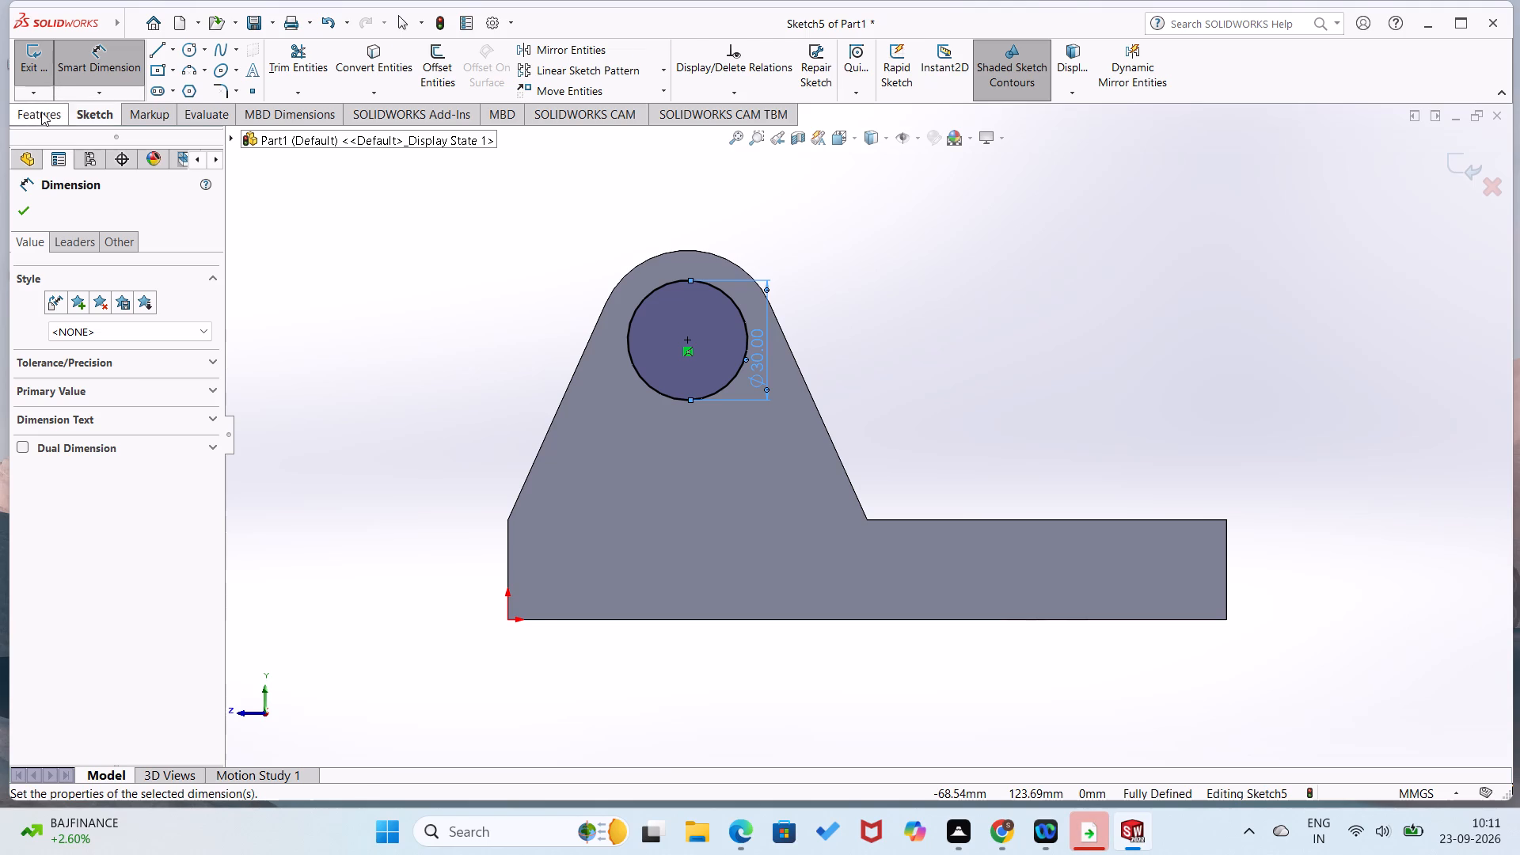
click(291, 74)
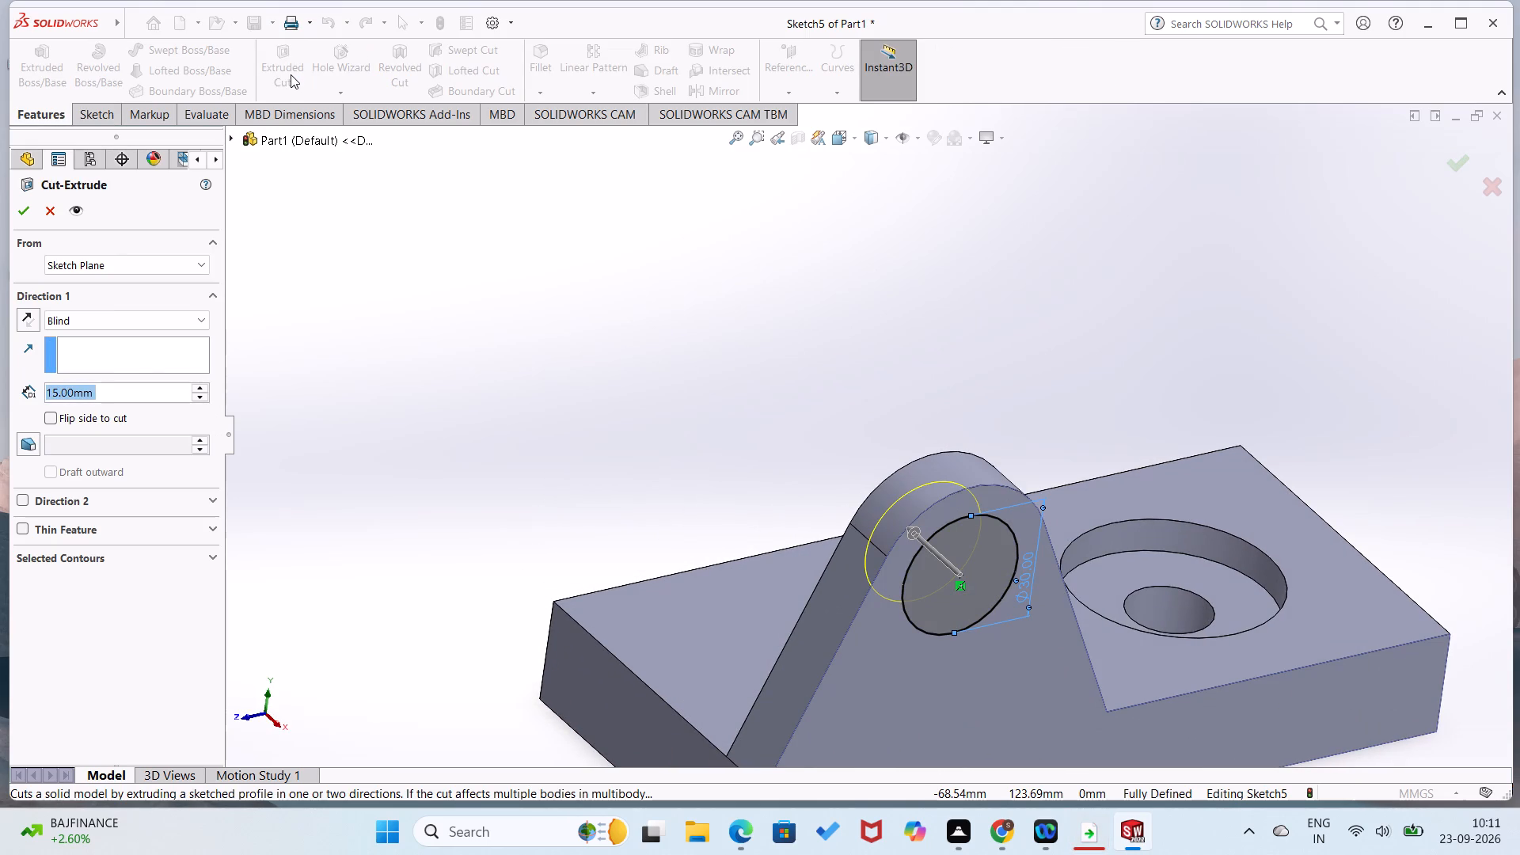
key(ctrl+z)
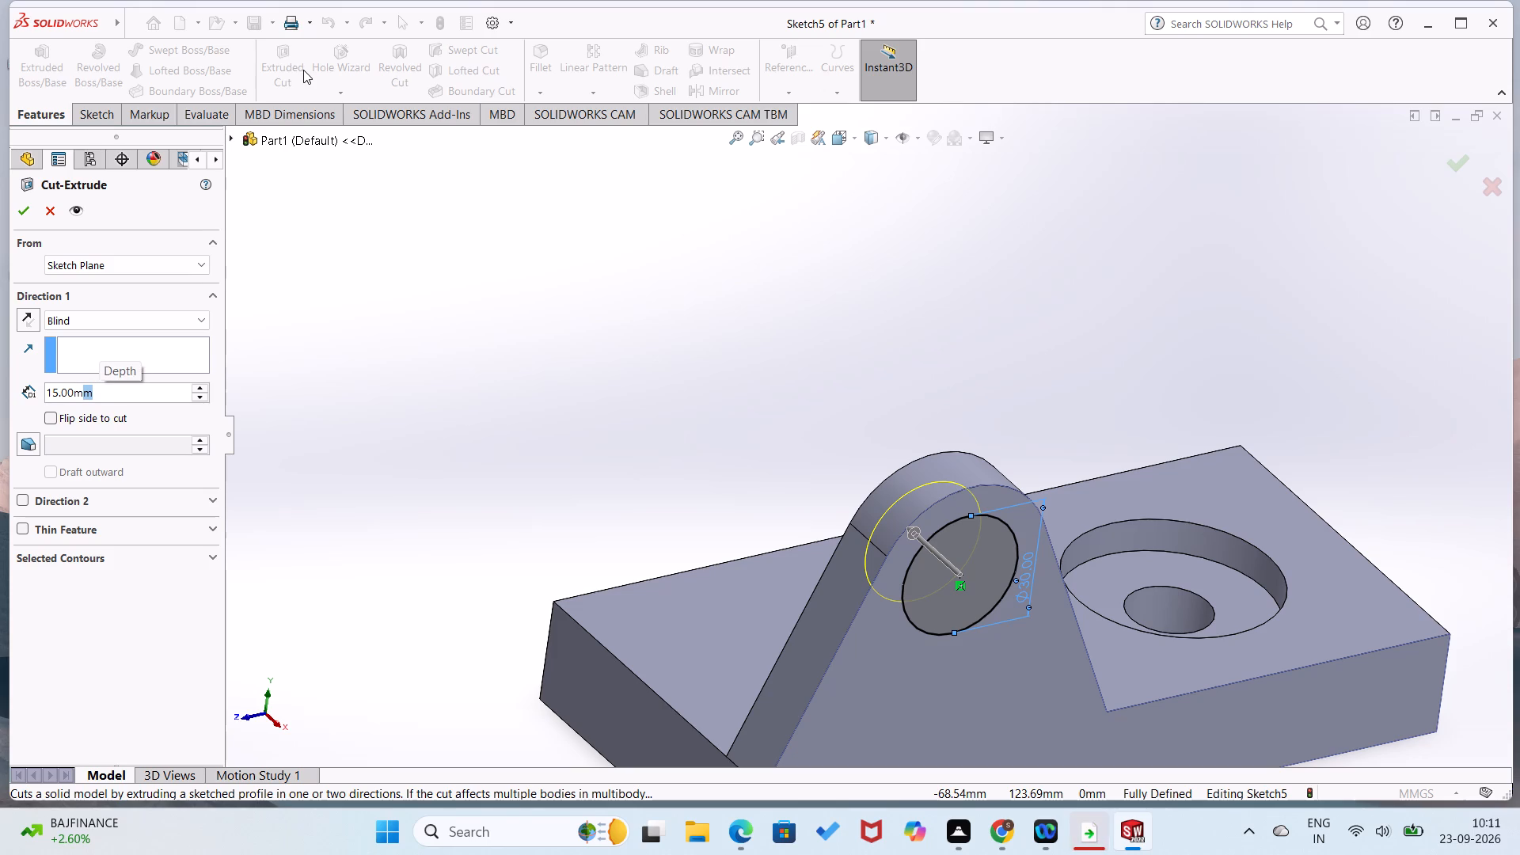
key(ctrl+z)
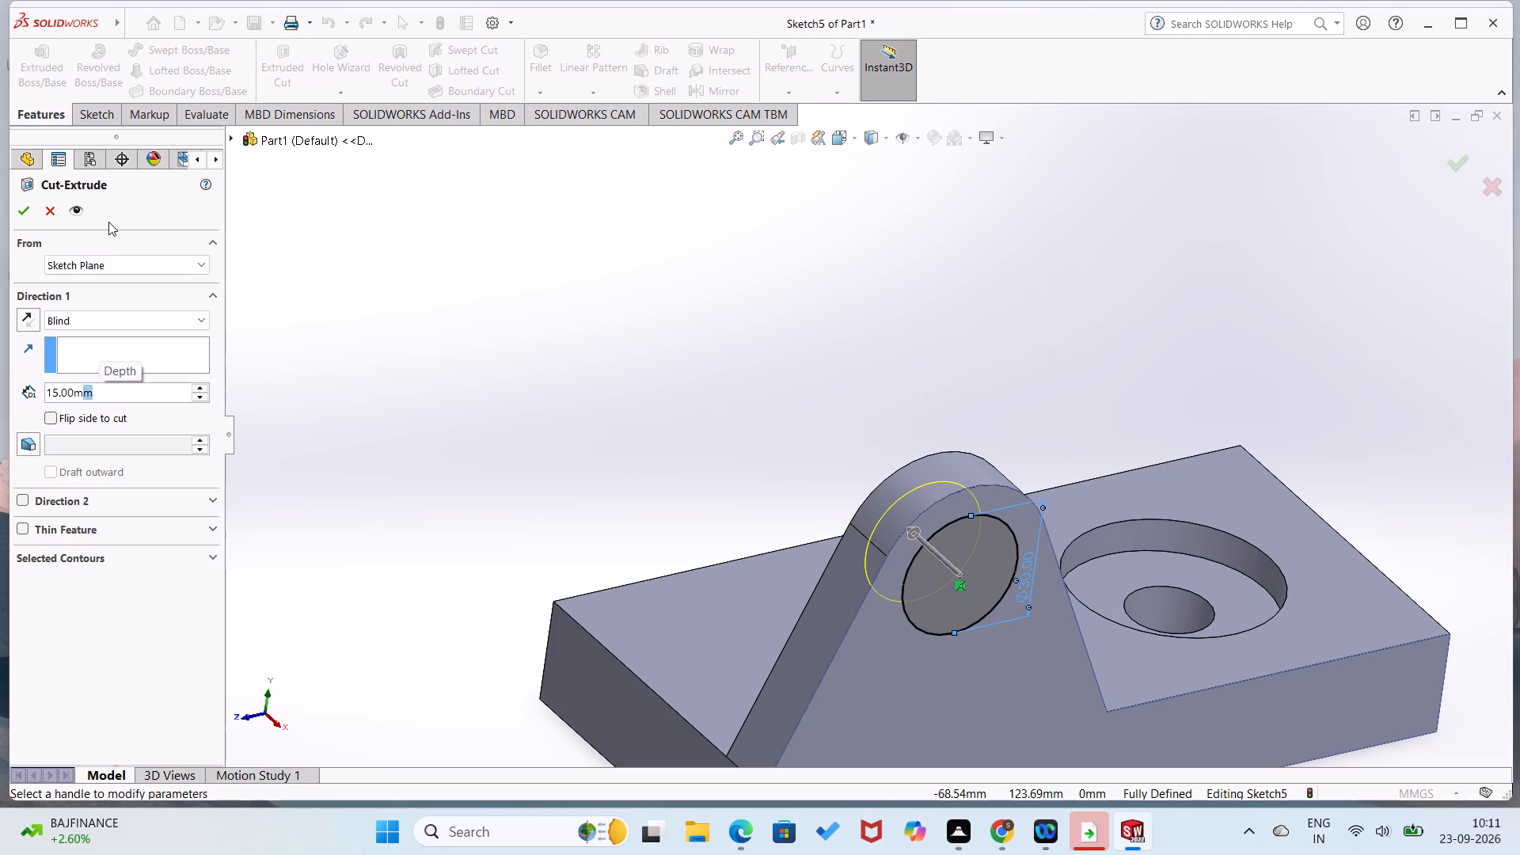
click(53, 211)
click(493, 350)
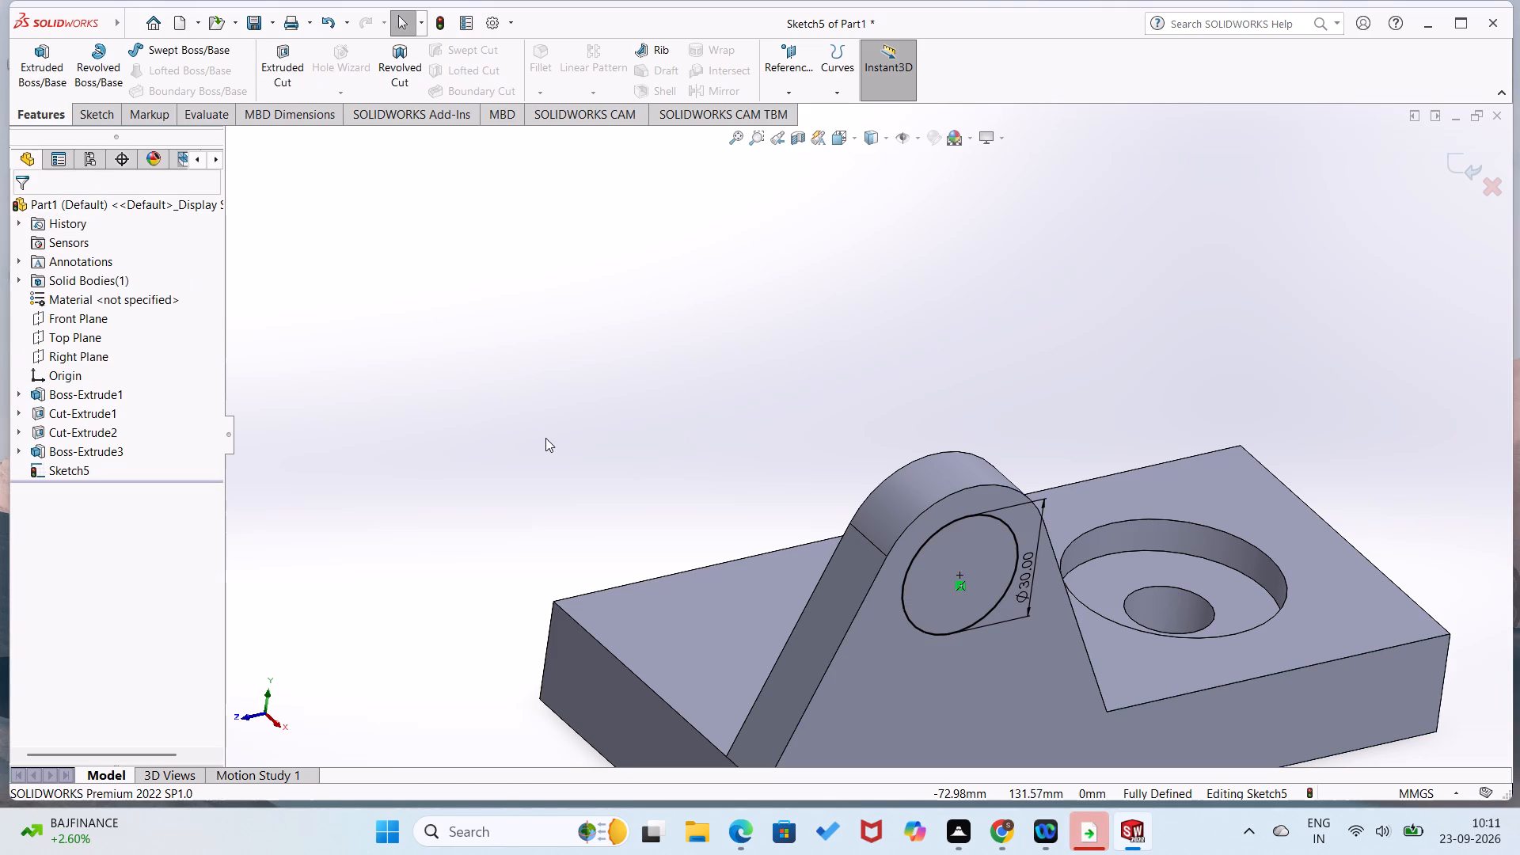
Close the 30 mm circle sketch and start a new sketch on the block's opposite long side face.
middle_drag(566, 459, 697, 542)
right_click(649, 566)
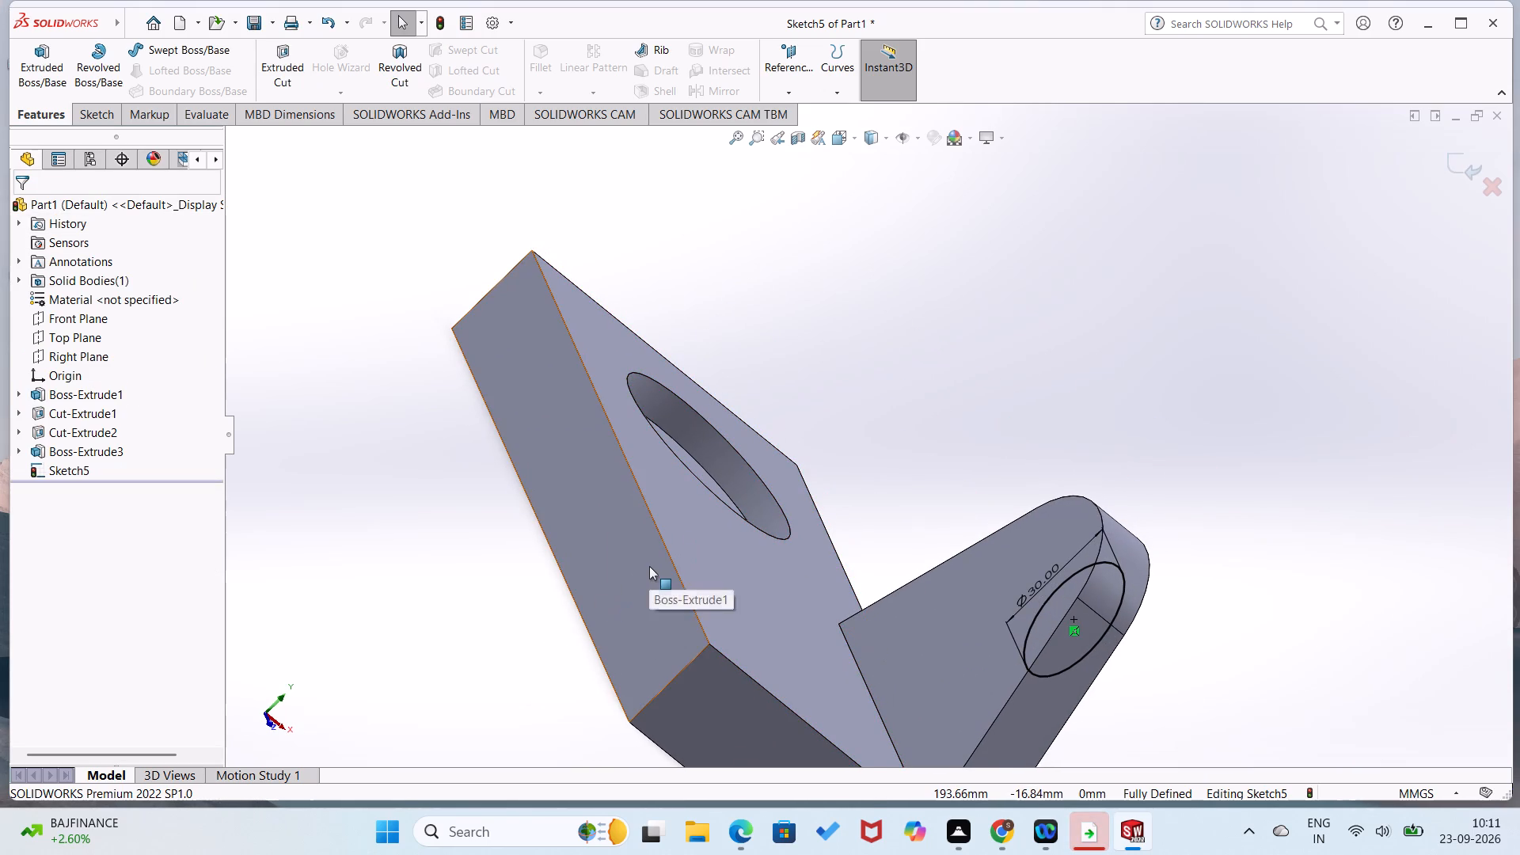
click(199, 395)
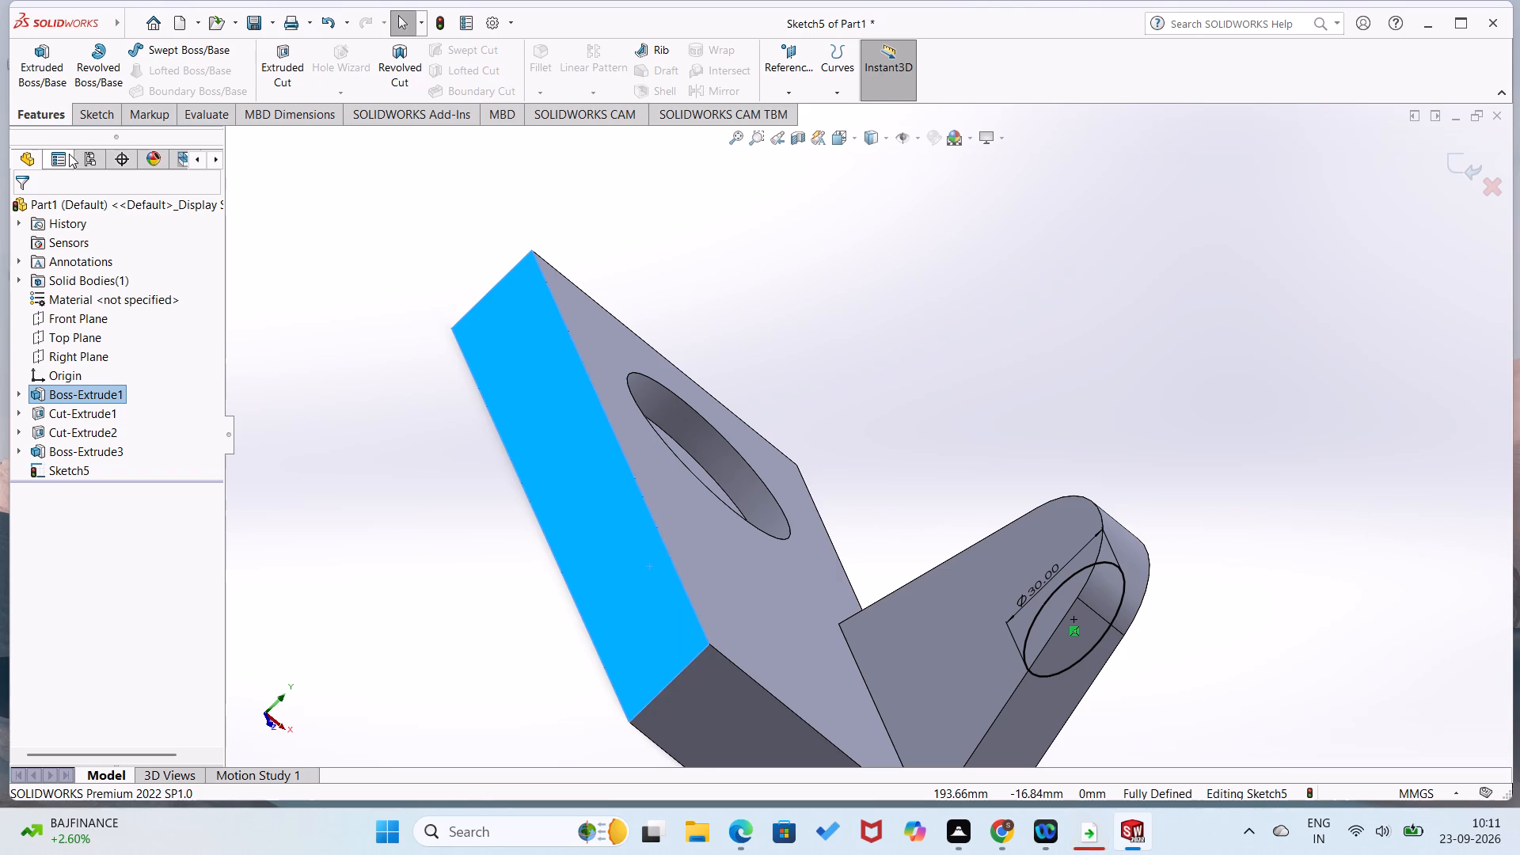
click(101, 129)
click(99, 120)
click(24, 69)
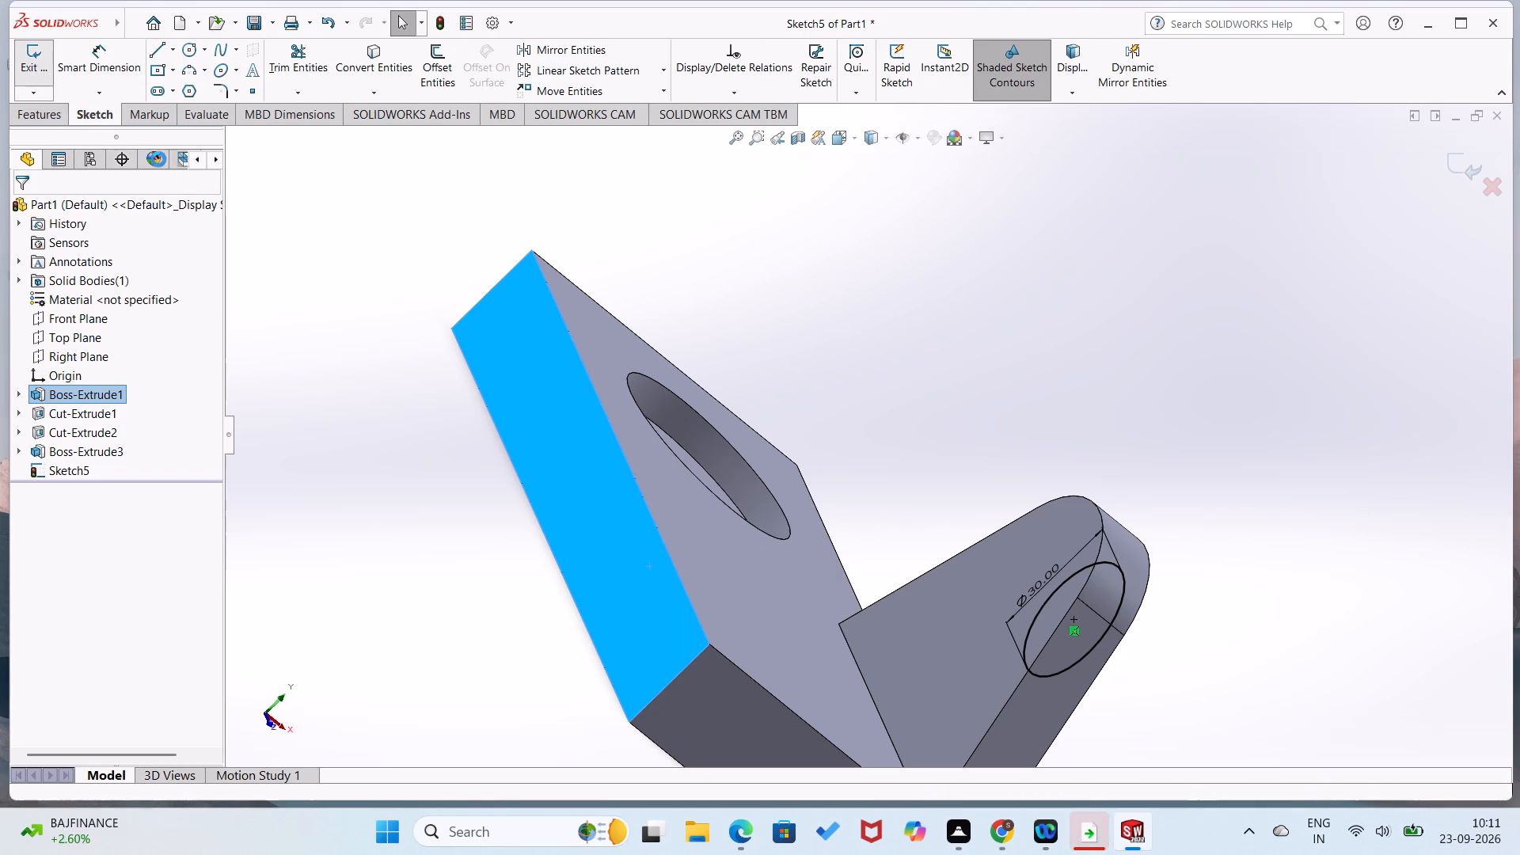
right_click(537, 408)
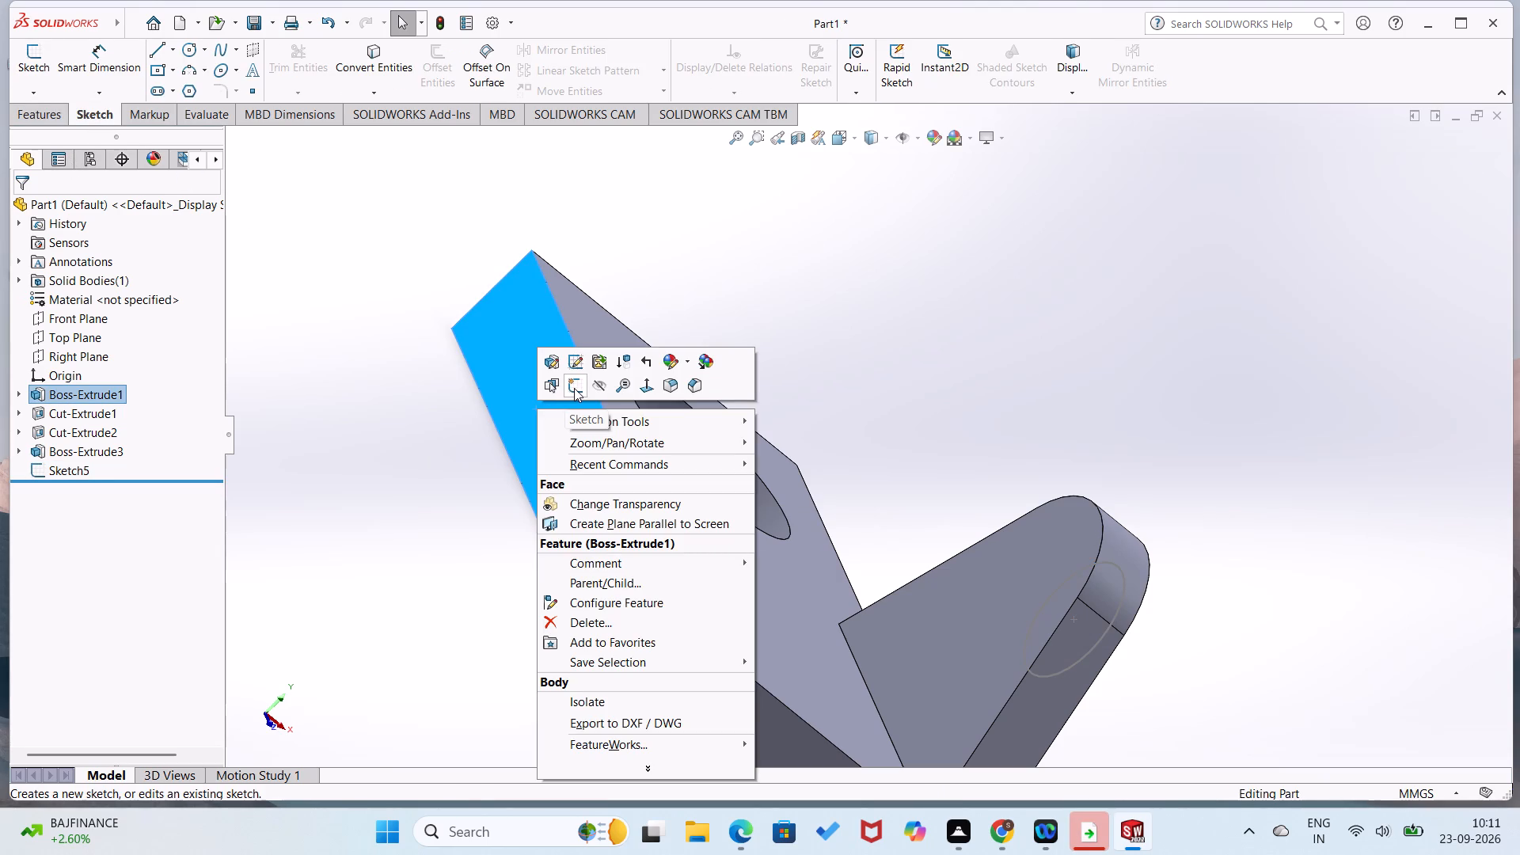
click(574, 388)
click(510, 387)
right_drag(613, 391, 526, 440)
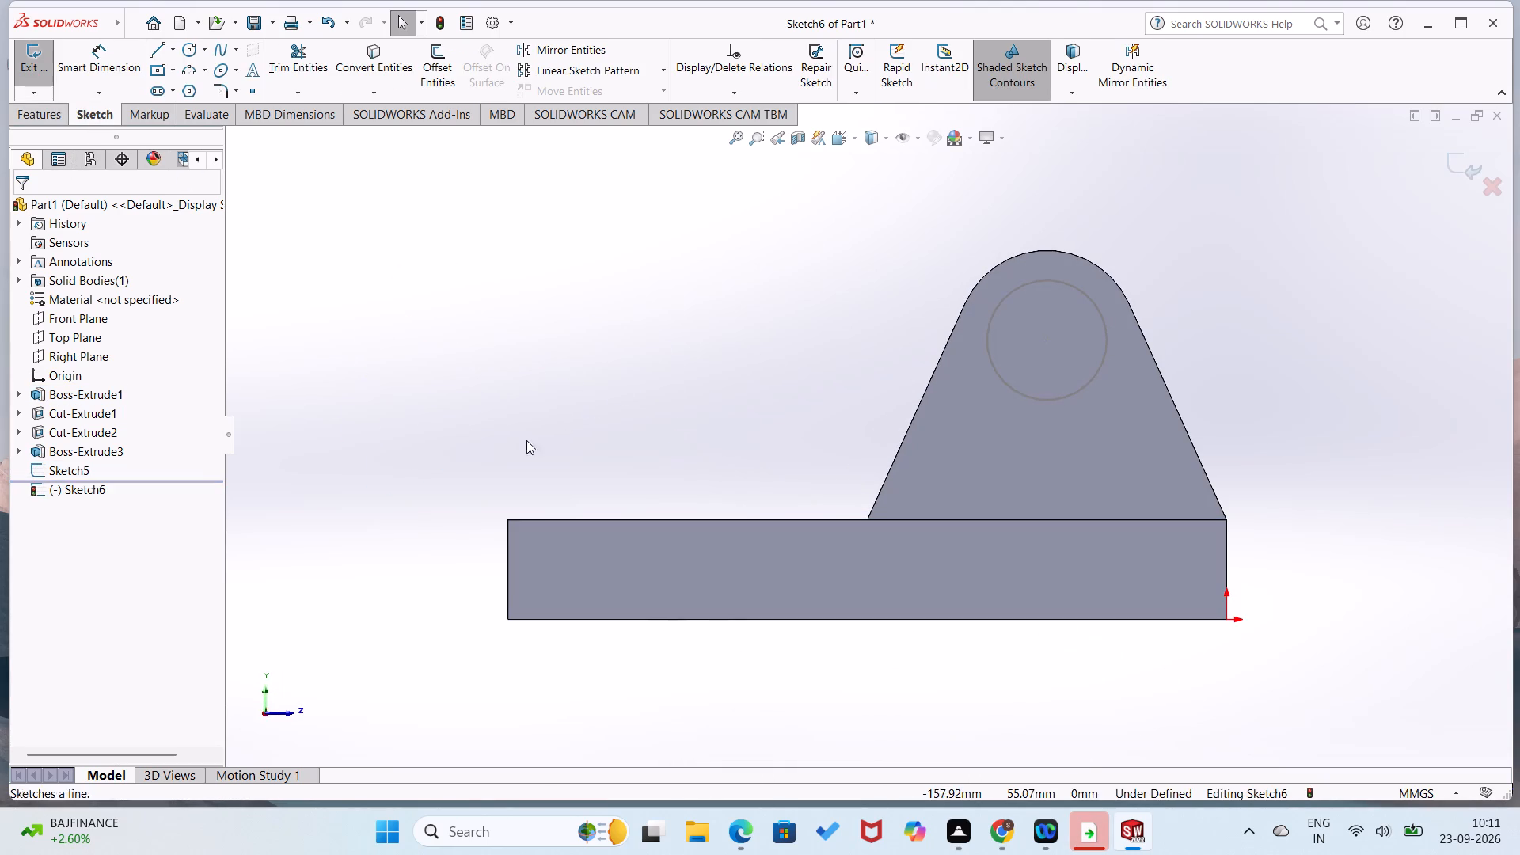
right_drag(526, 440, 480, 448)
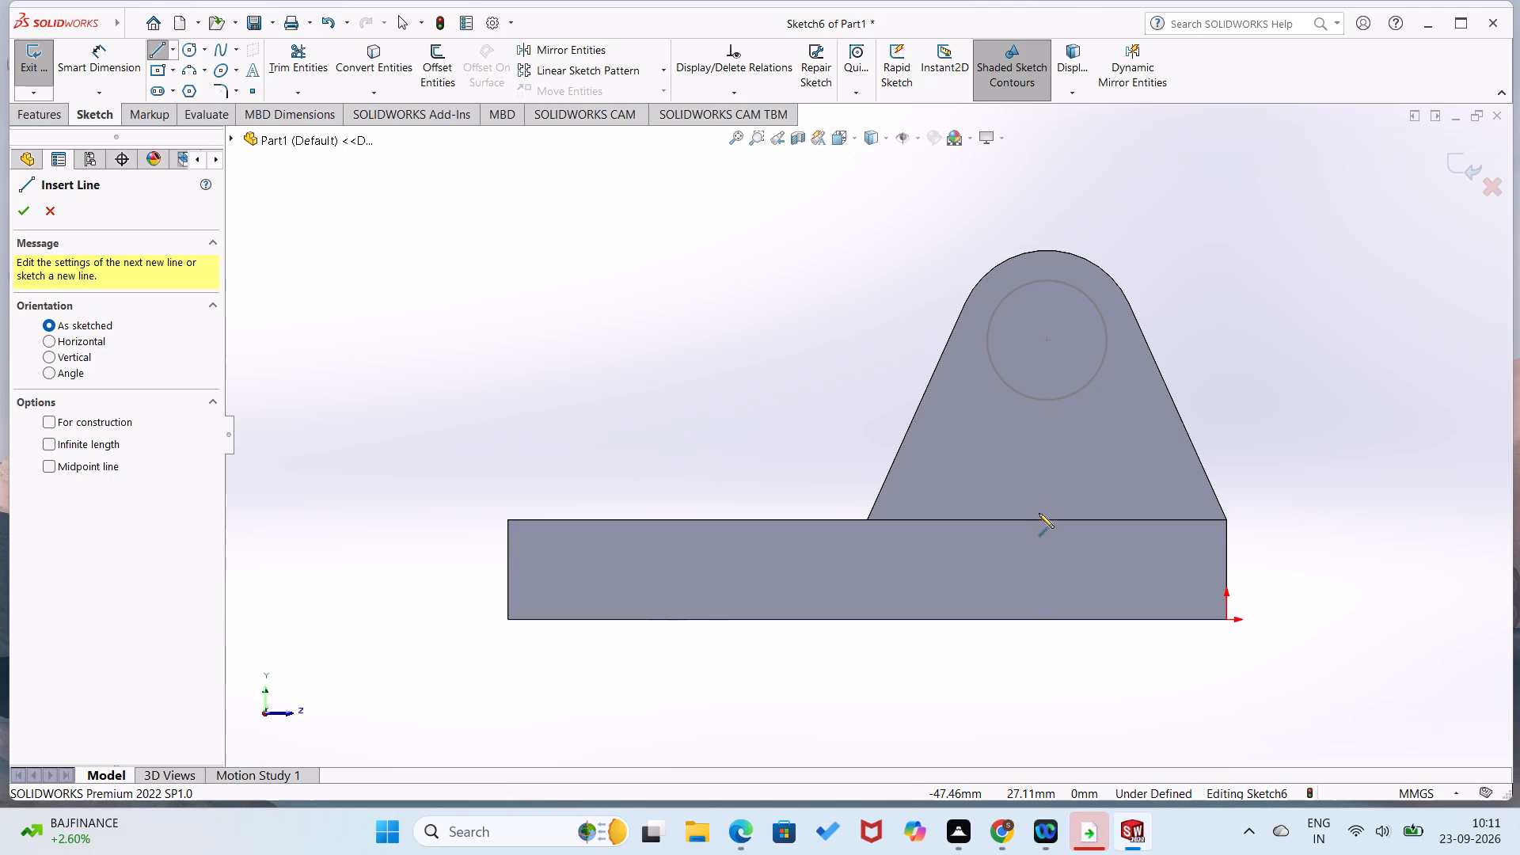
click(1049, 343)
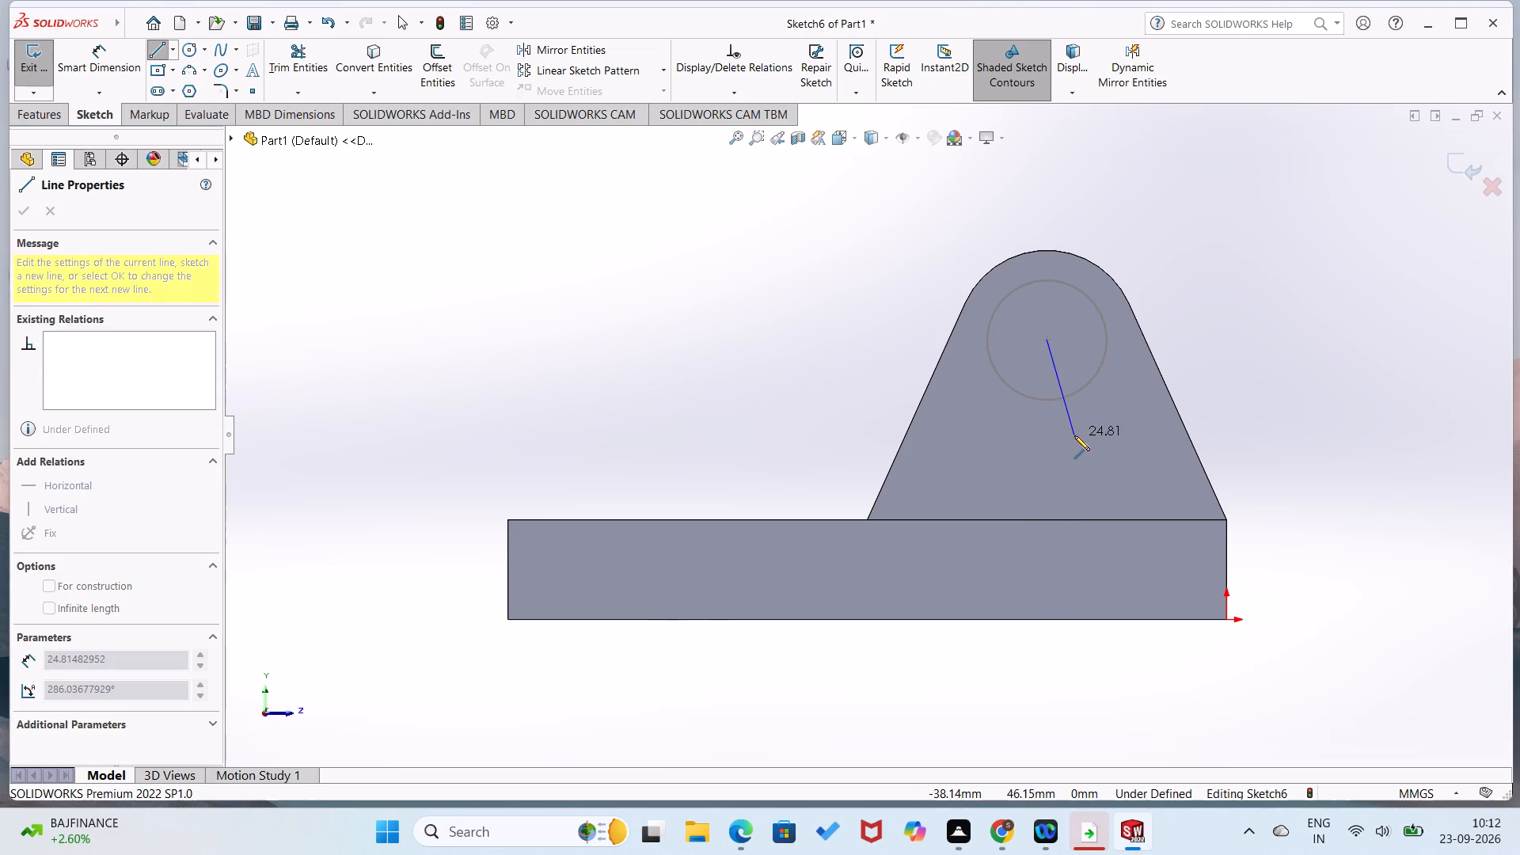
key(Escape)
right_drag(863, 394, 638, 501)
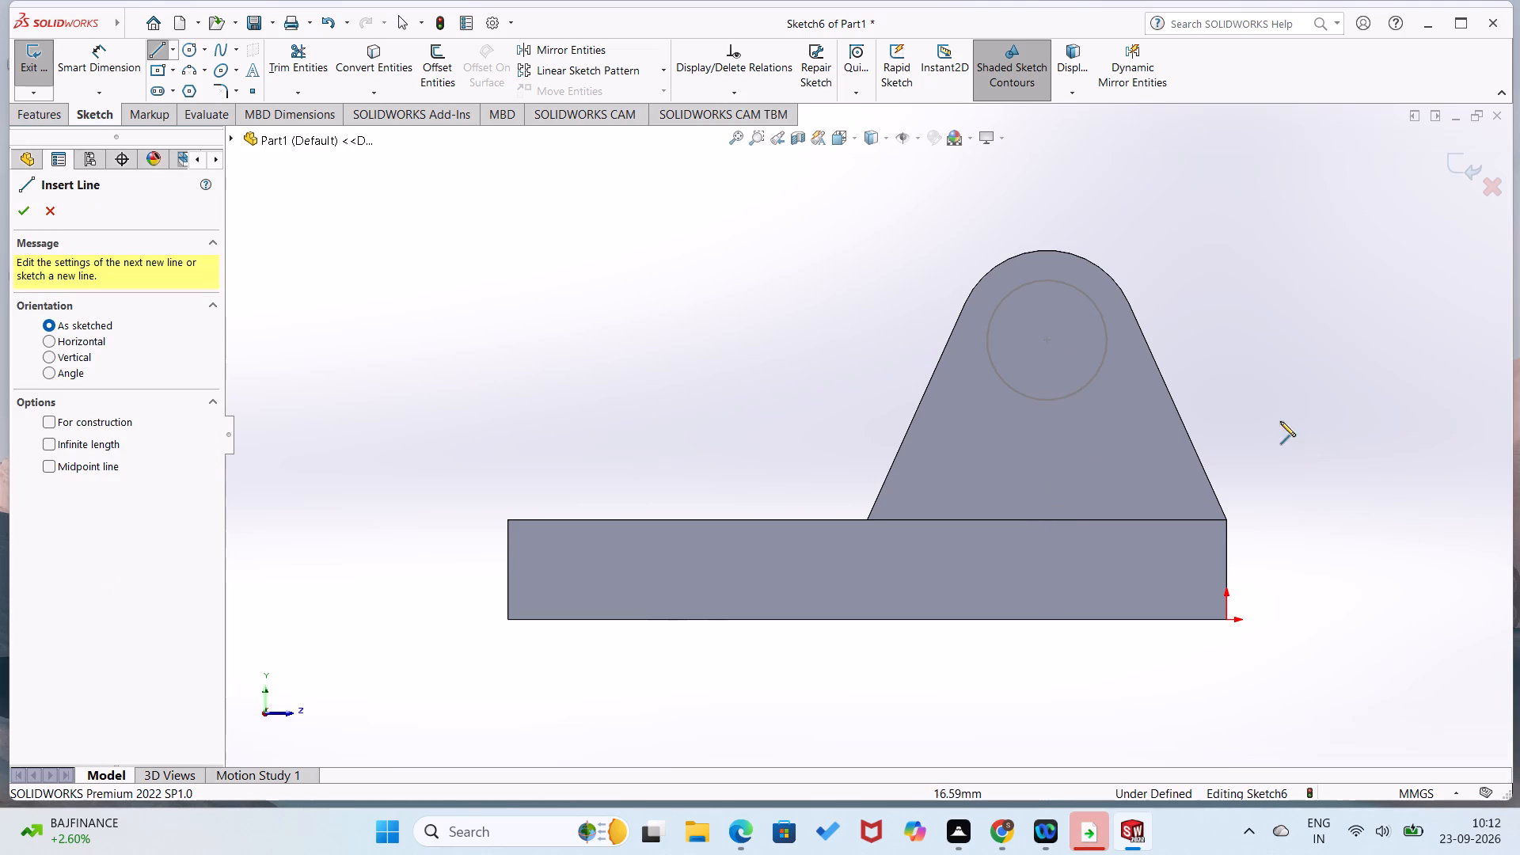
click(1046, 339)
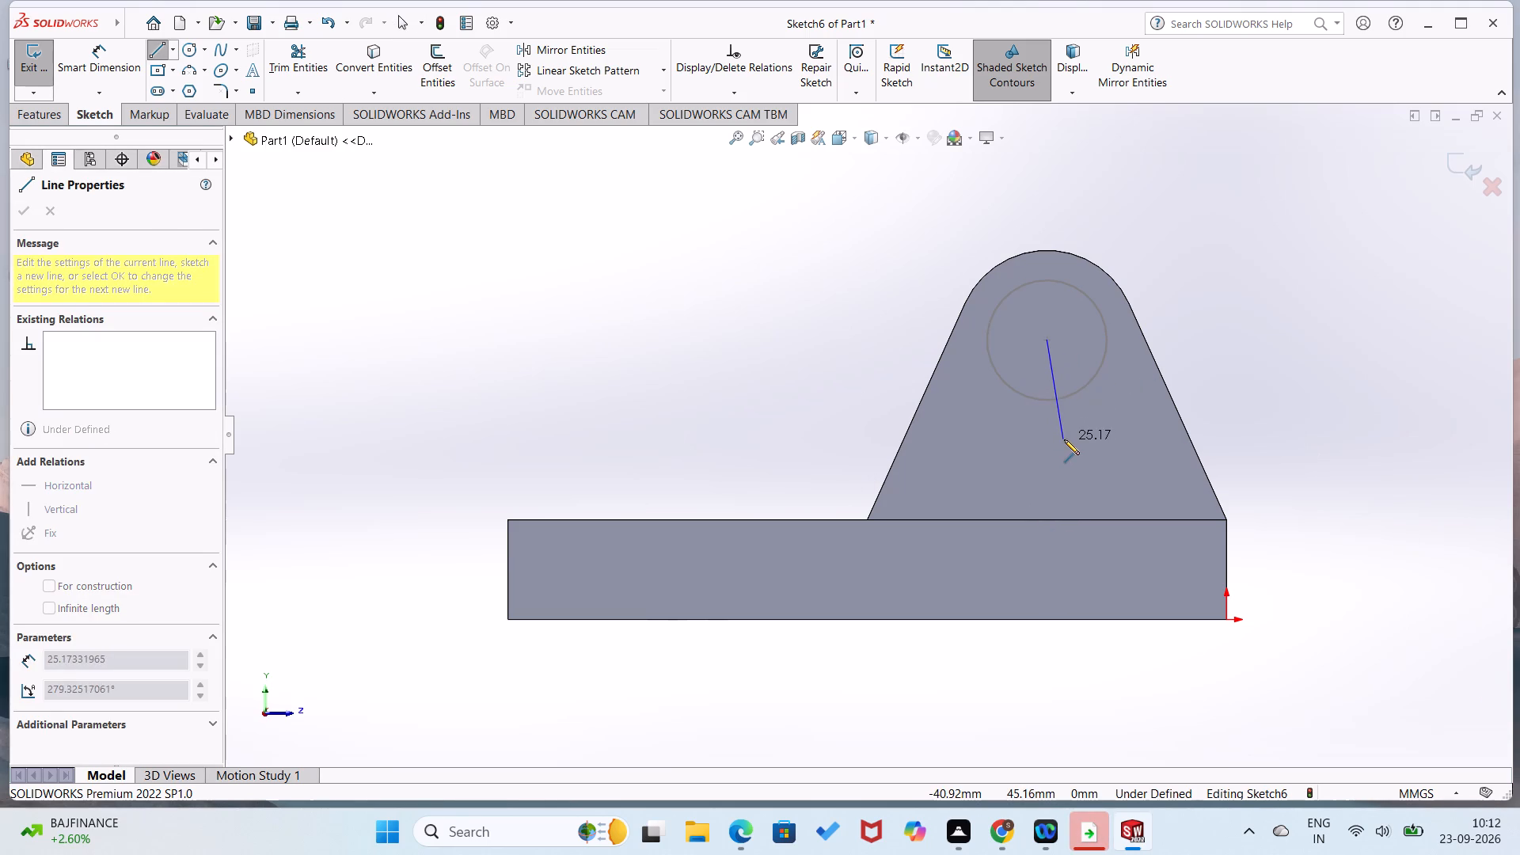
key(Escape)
Draw a circle concentric with the 30 mm circle and dimension its diameter to 45 mm.
right_drag(616, 344, 921, 257)
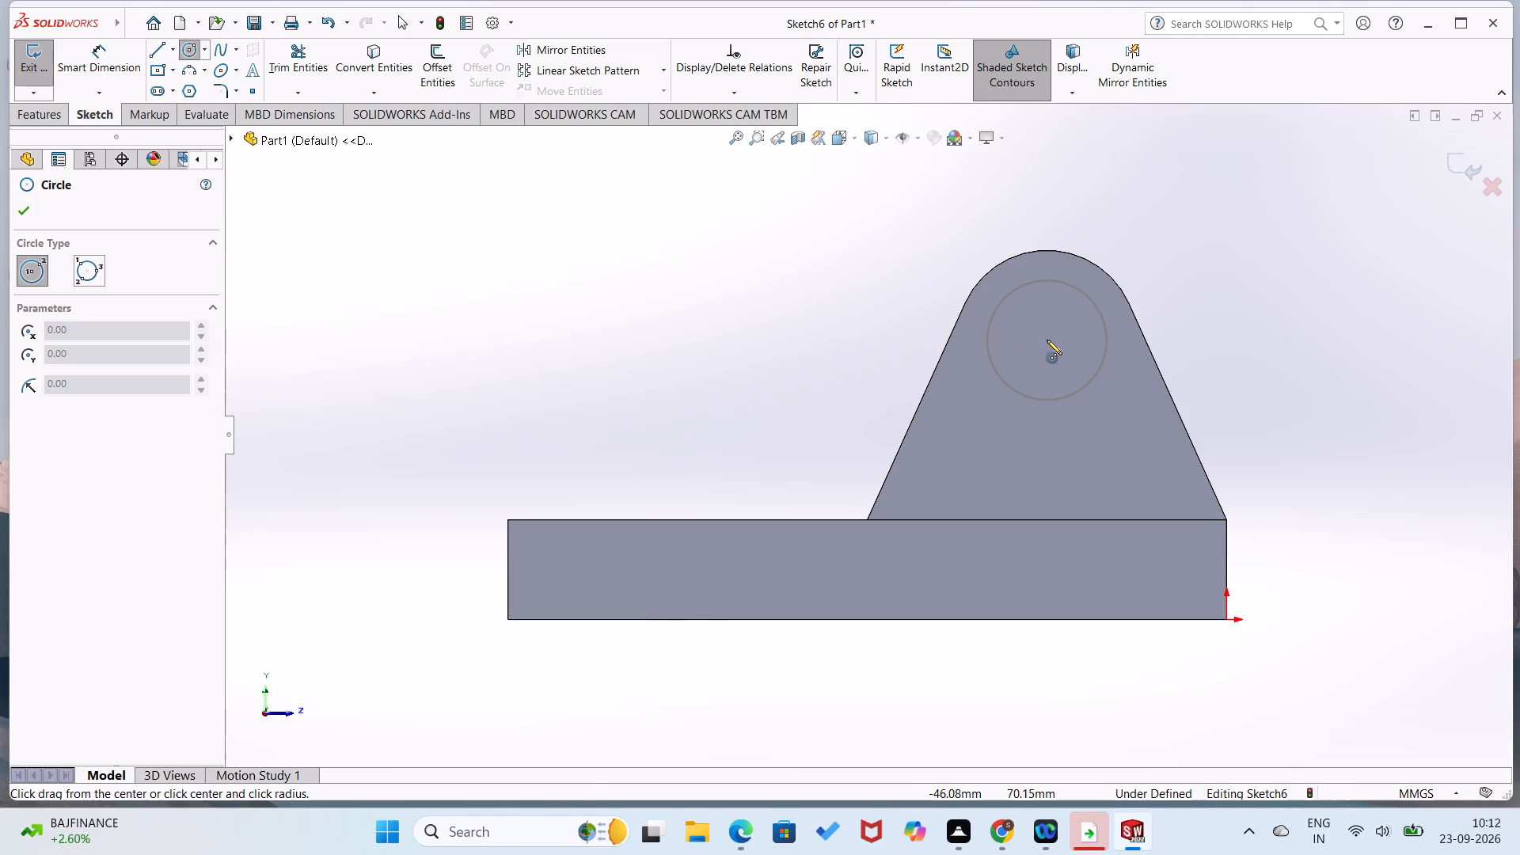
click(1049, 338)
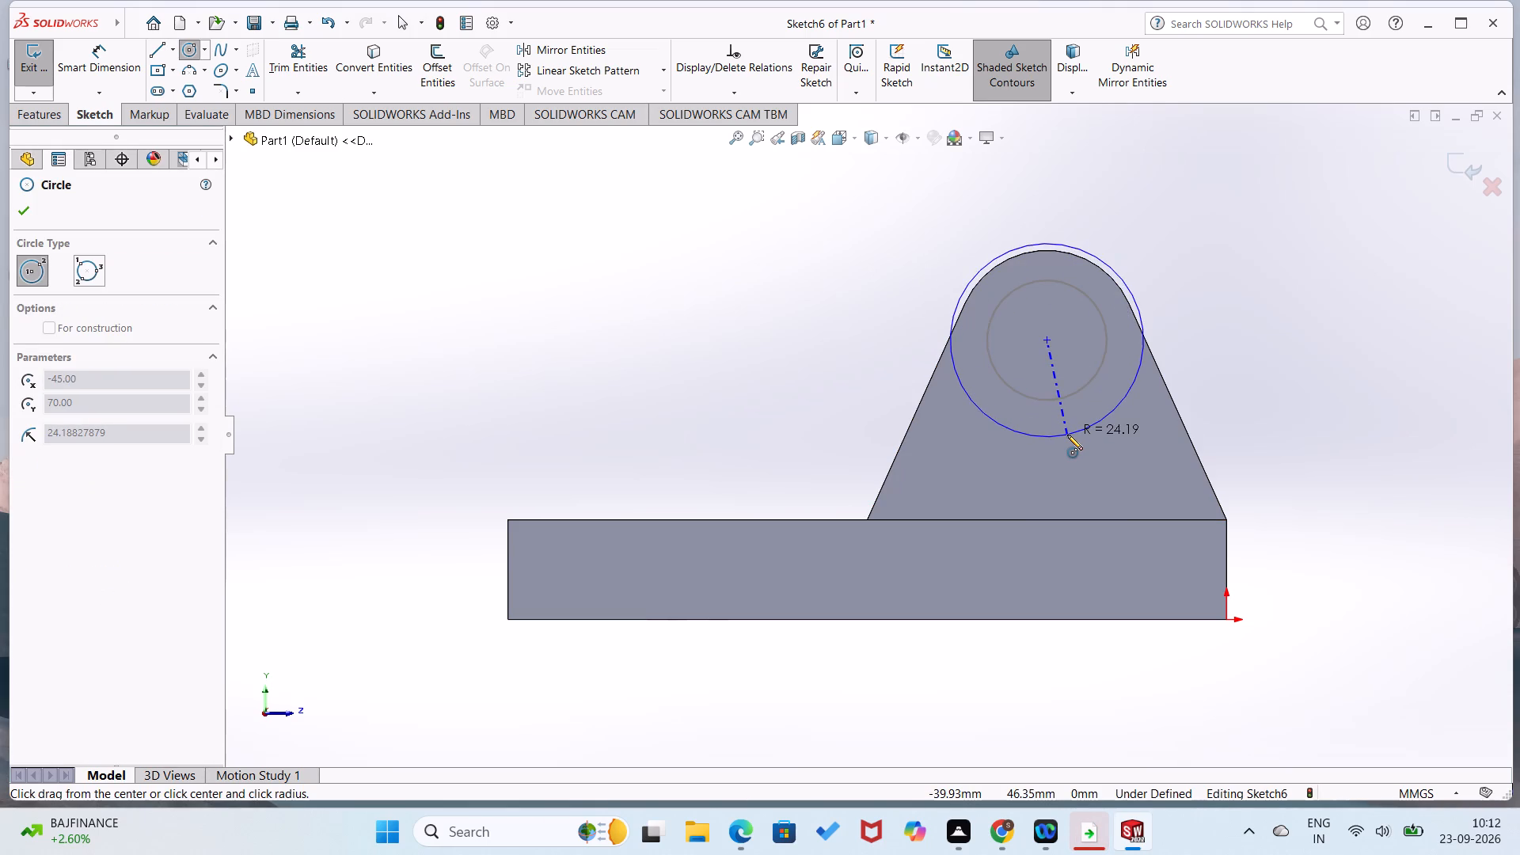
click(1067, 427)
right_drag(1172, 401, 1191, 371)
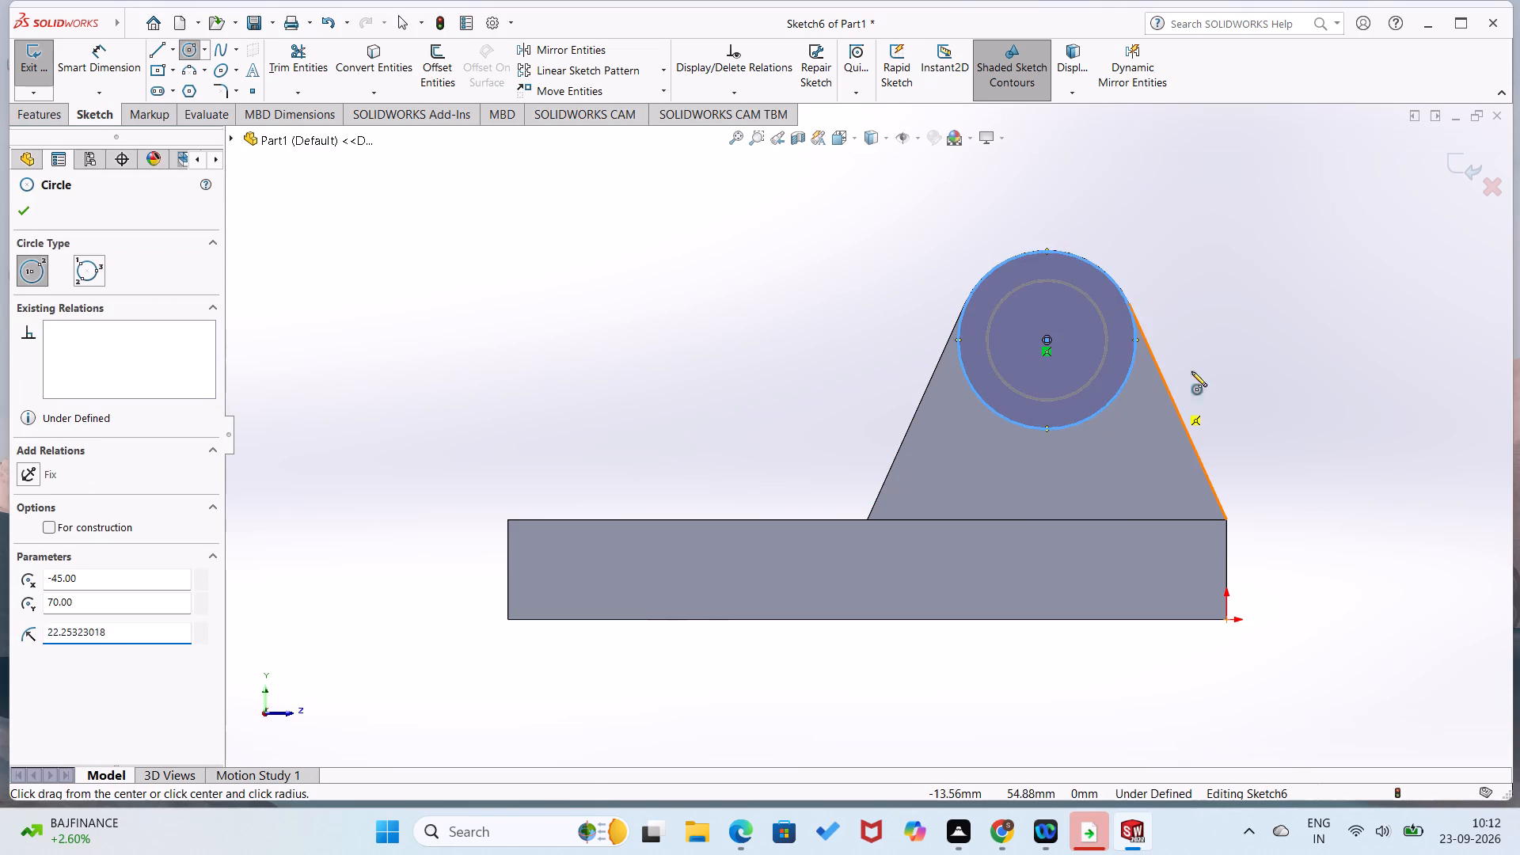
right_drag(1191, 371, 1215, 332)
click(1130, 378)
click(1189, 378)
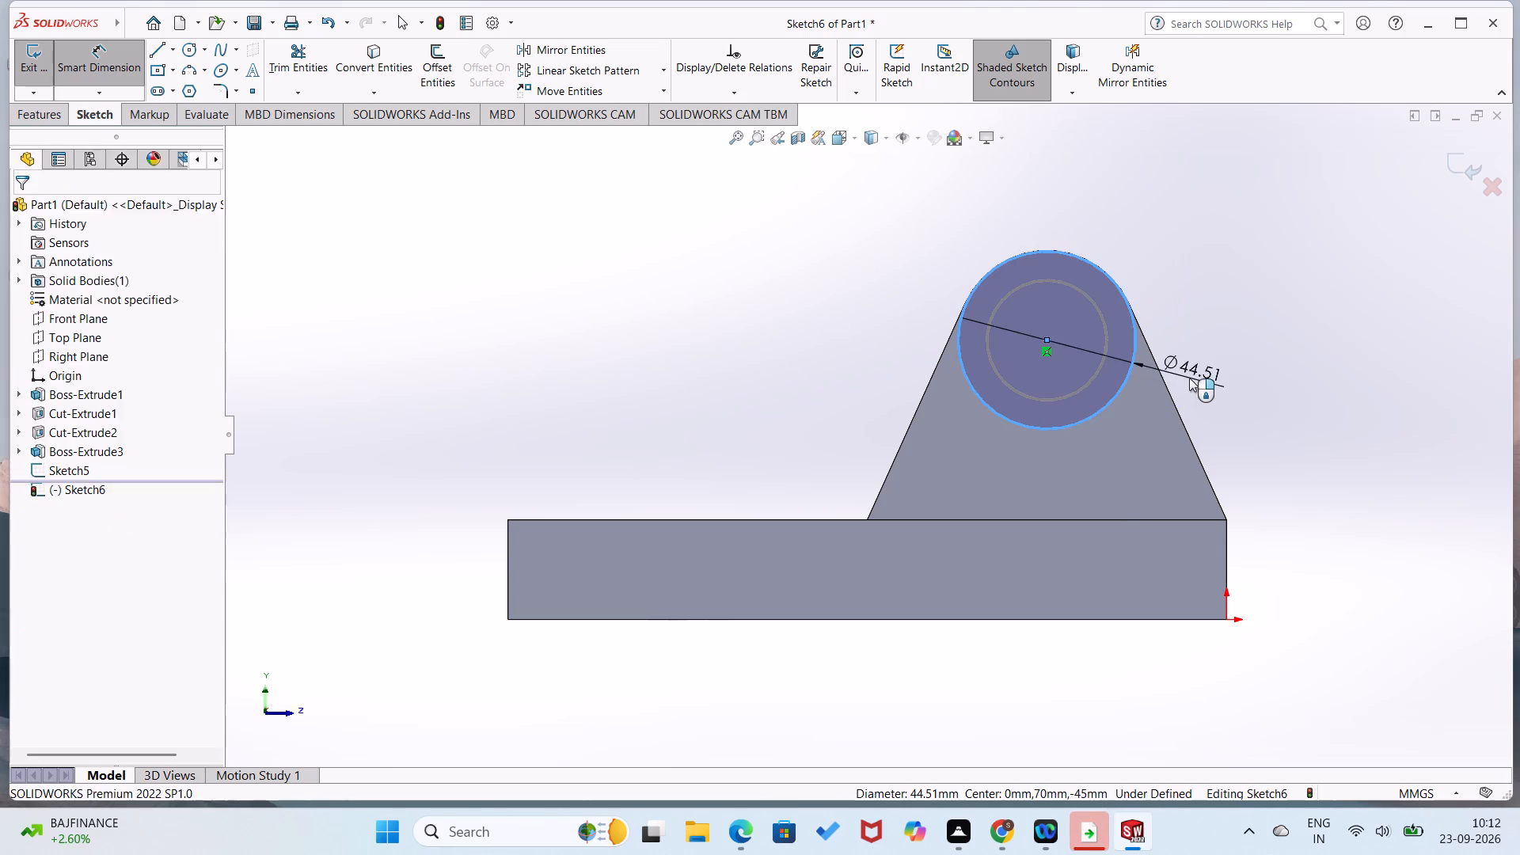
text(45)
key(Return)
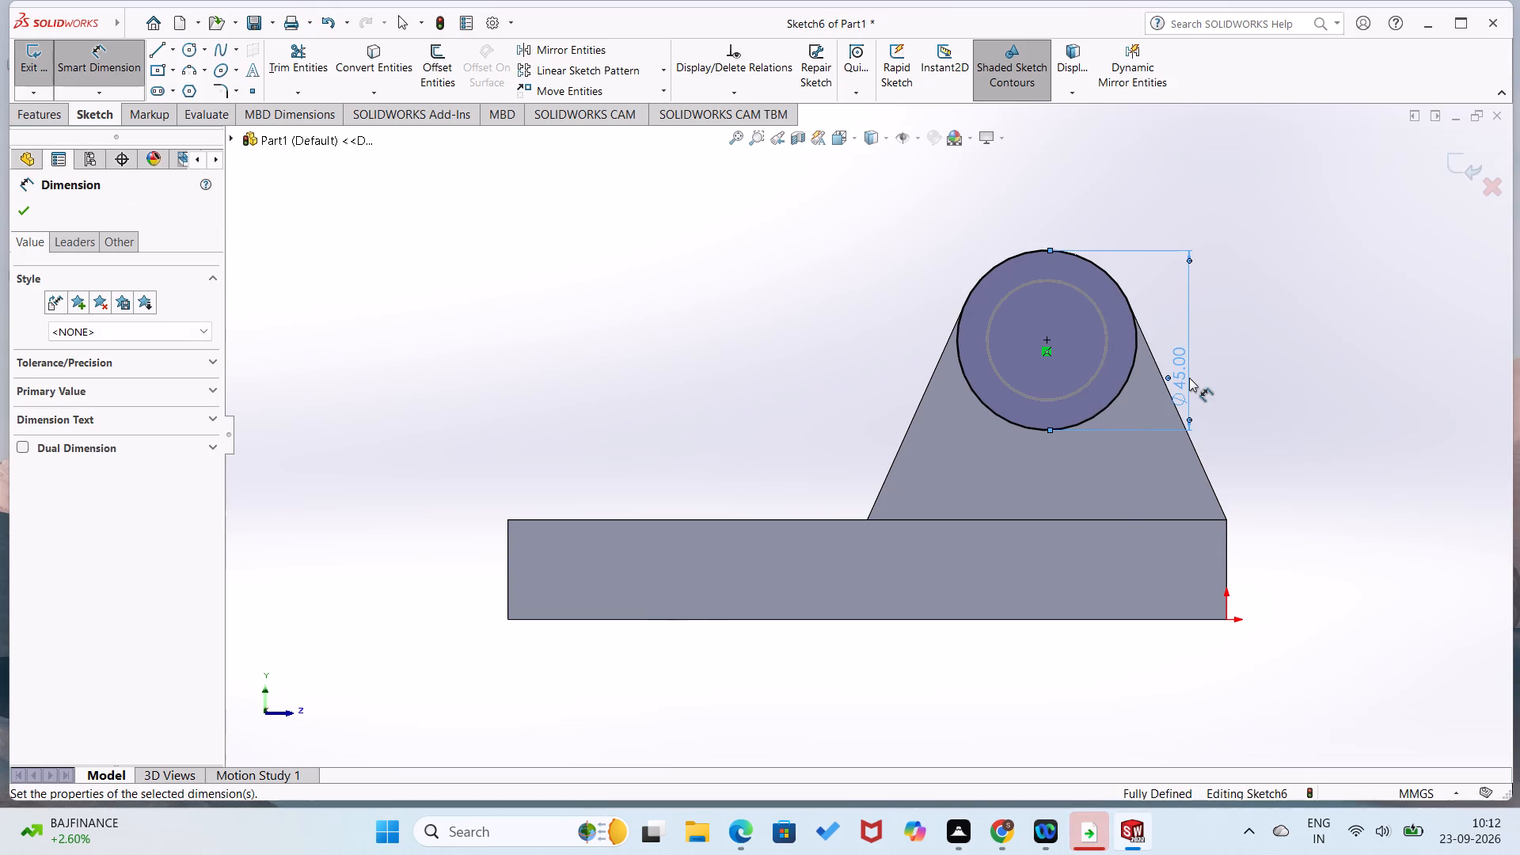
Draw a closed four-line trapezoid from the block's top edge to the 45 mm circle, across it, and down to the block's end corner.
right_drag(854, 291, 651, 393)
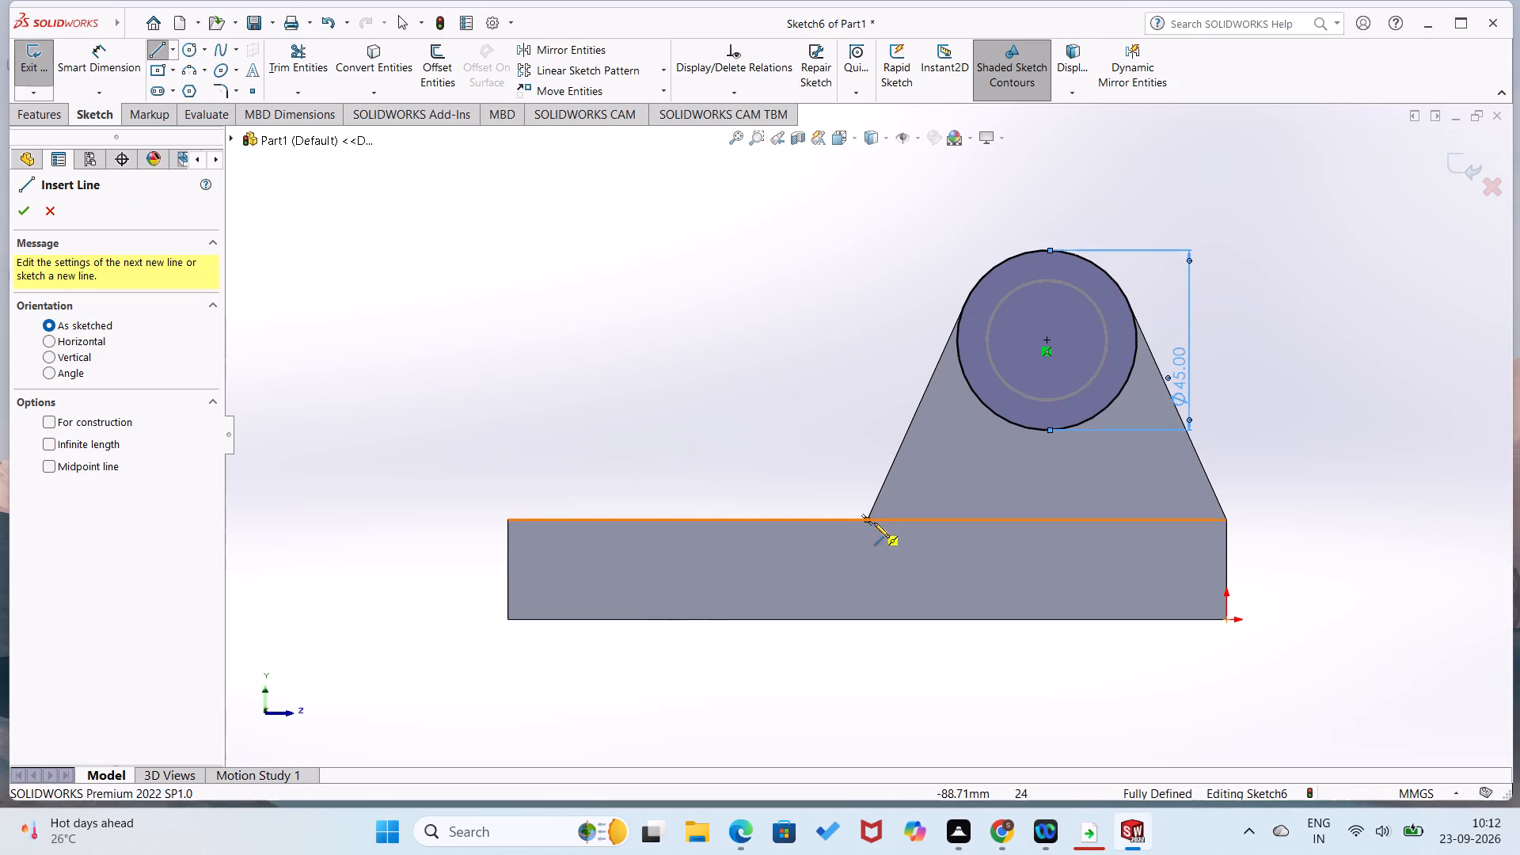
click(864, 519)
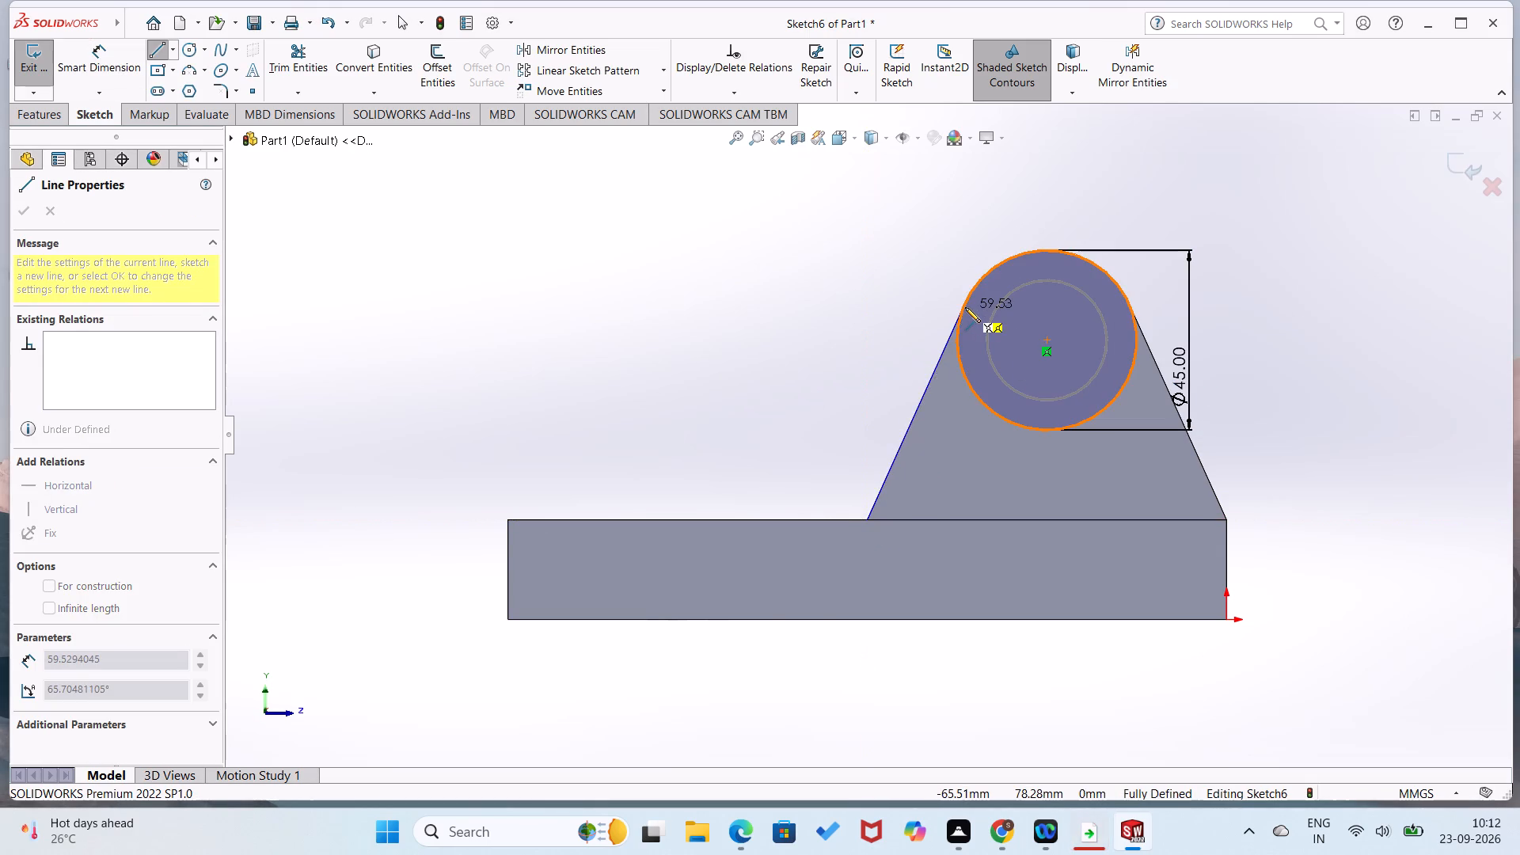
click(964, 307)
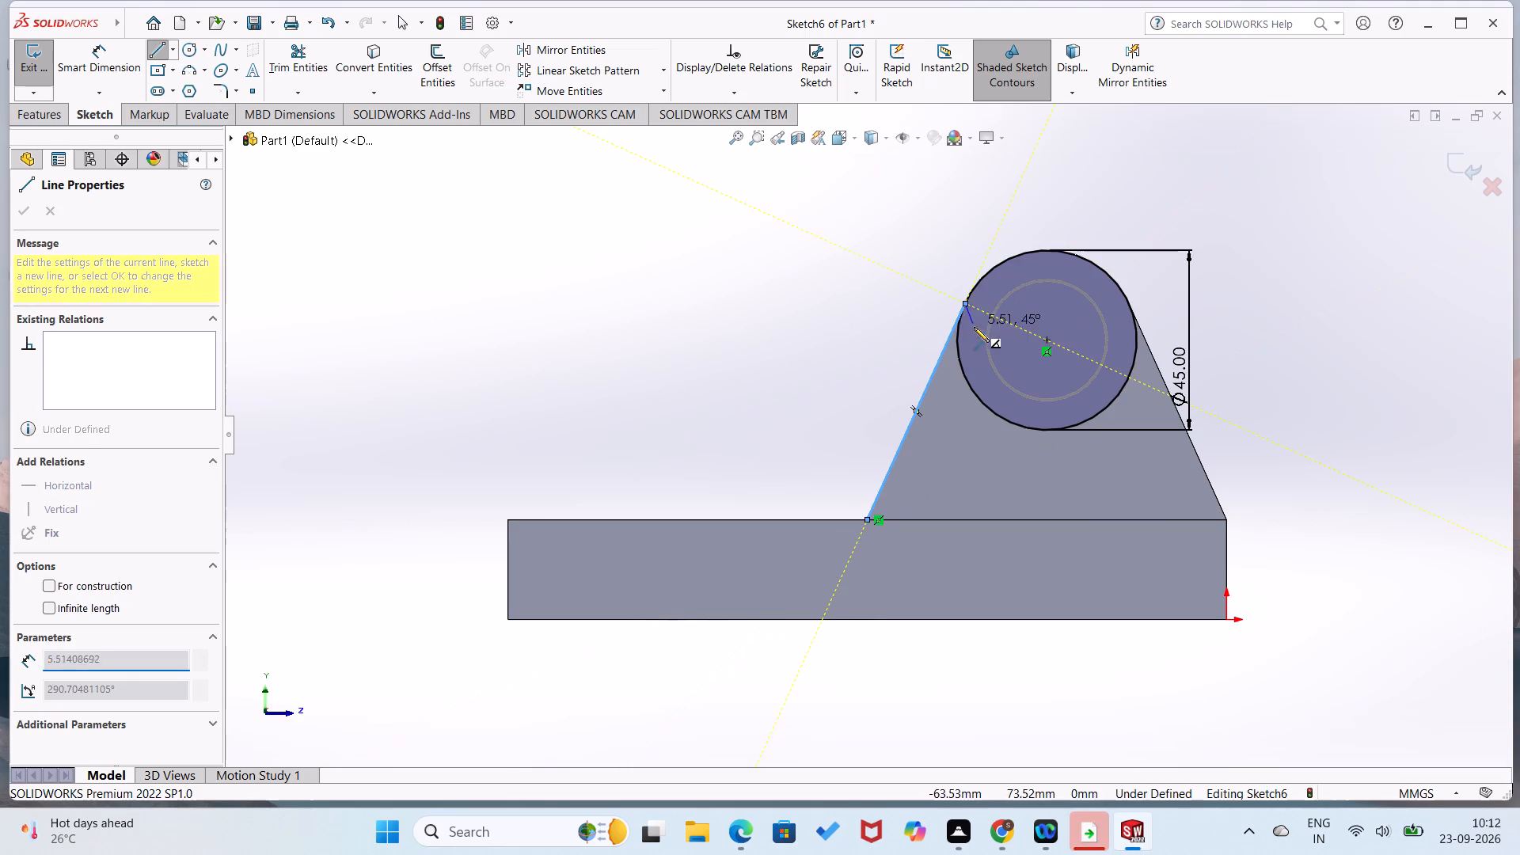
click(1129, 301)
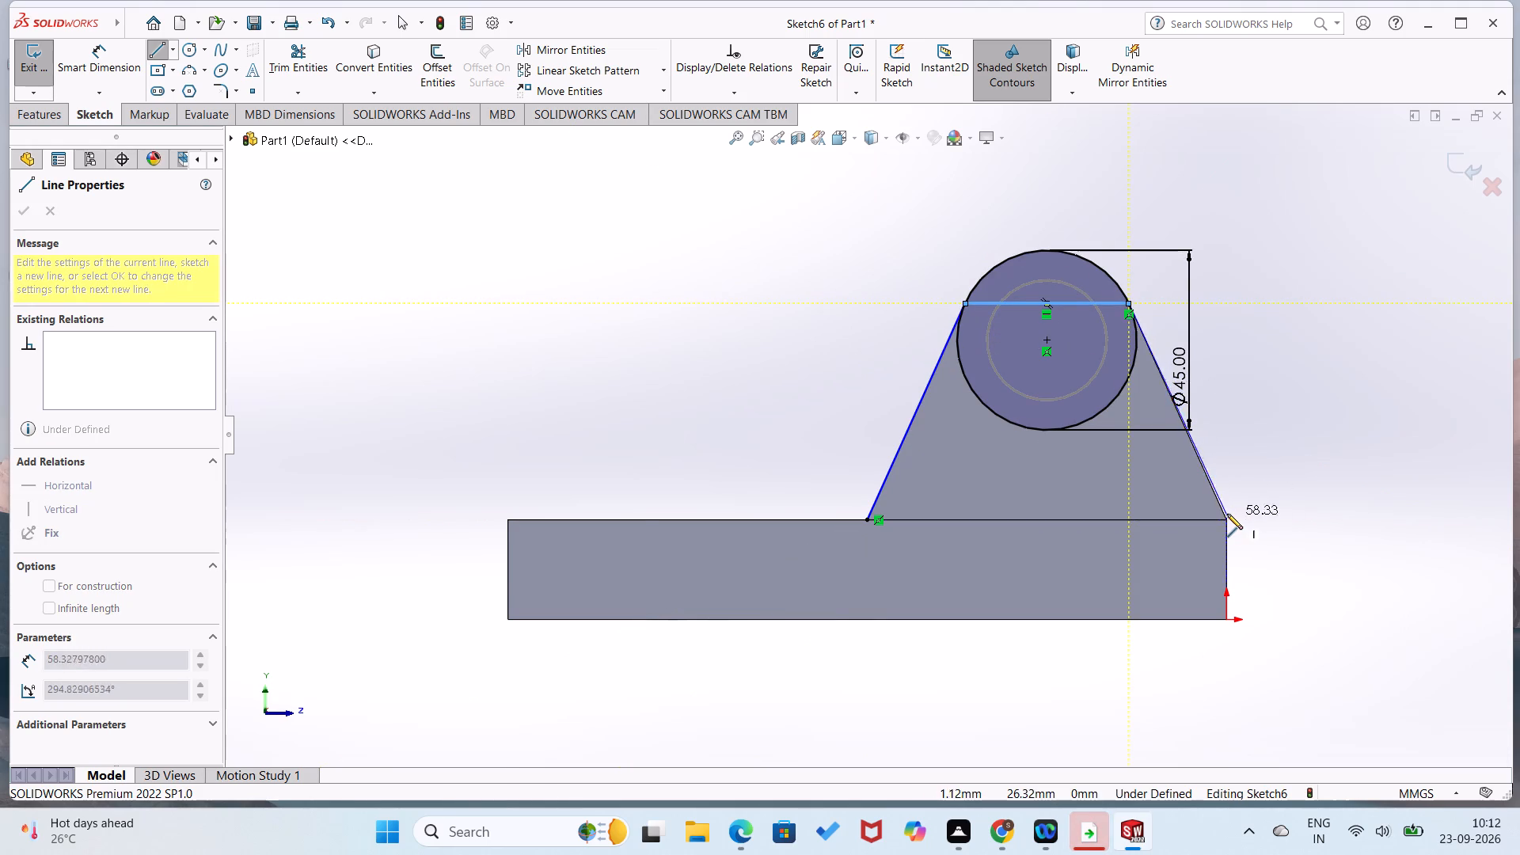
click(1225, 521)
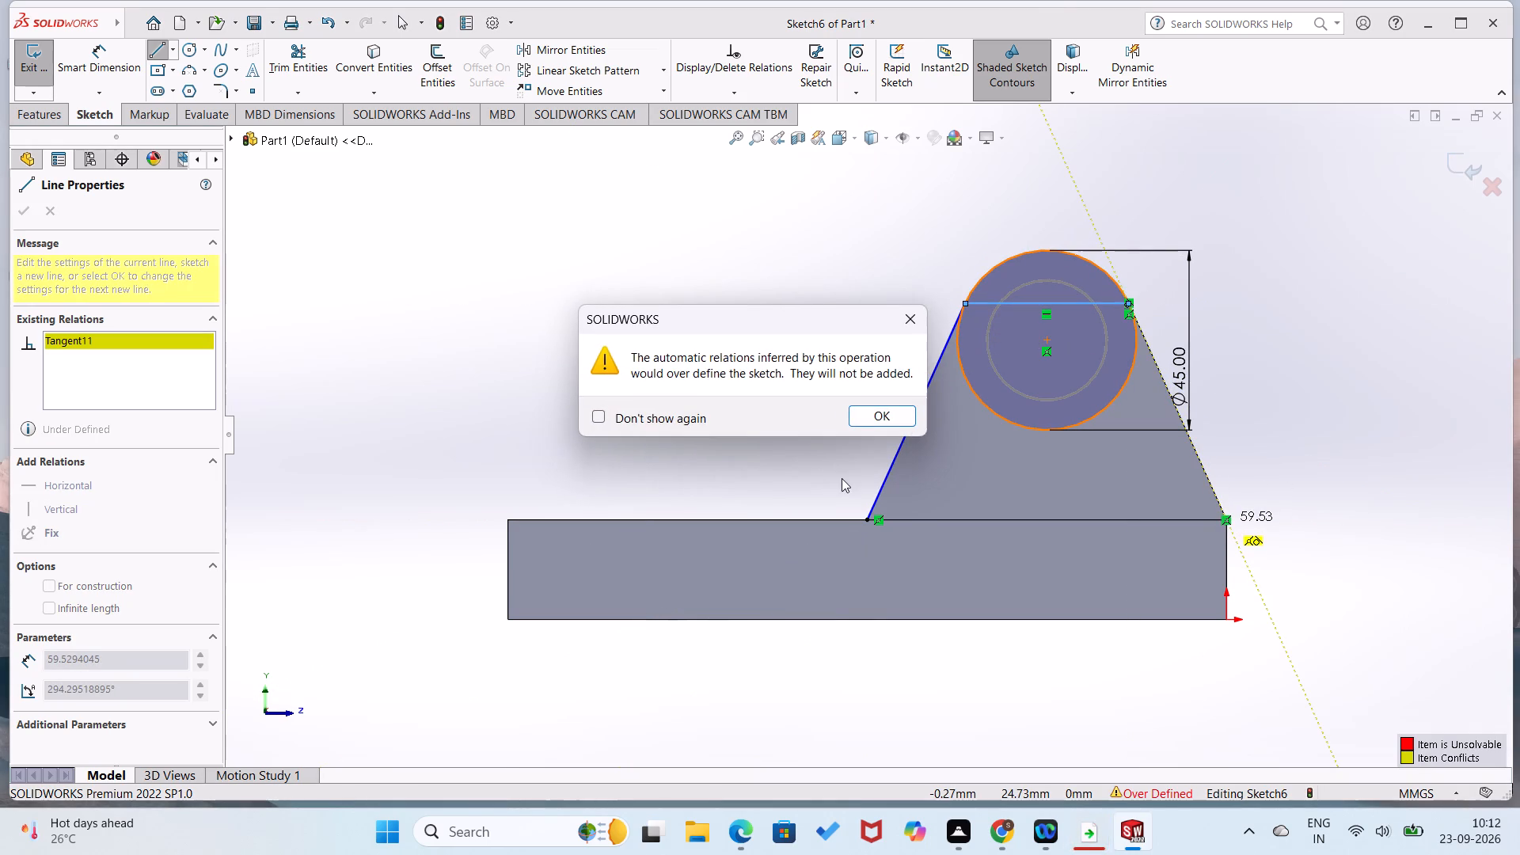
click(918, 307)
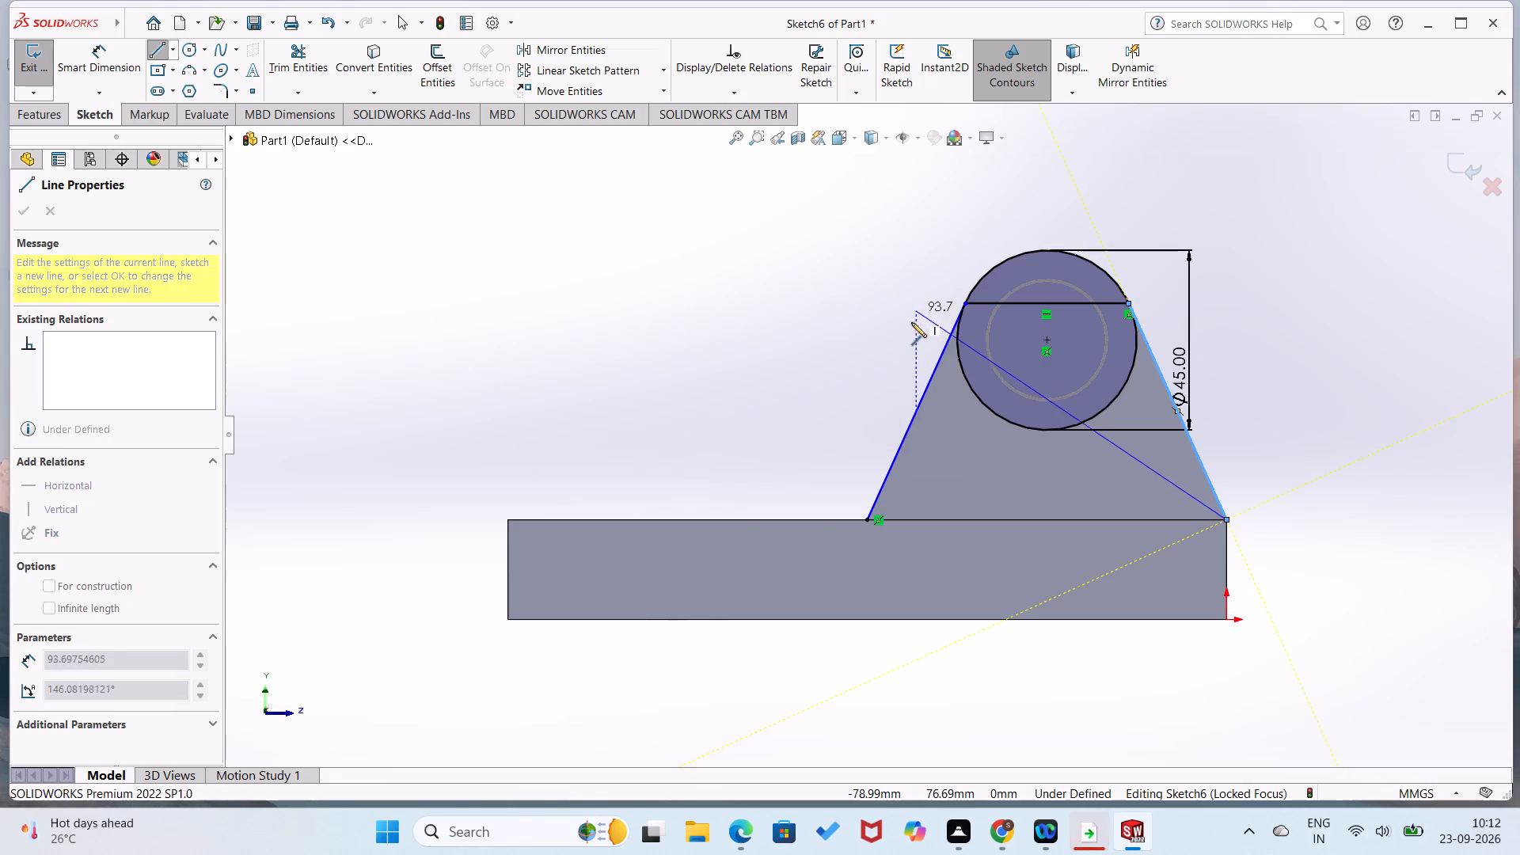
click(864, 521)
Dimension the trapezoid's base line along the block's top edge to 90 mm.
right_drag(826, 471, 910, 279)
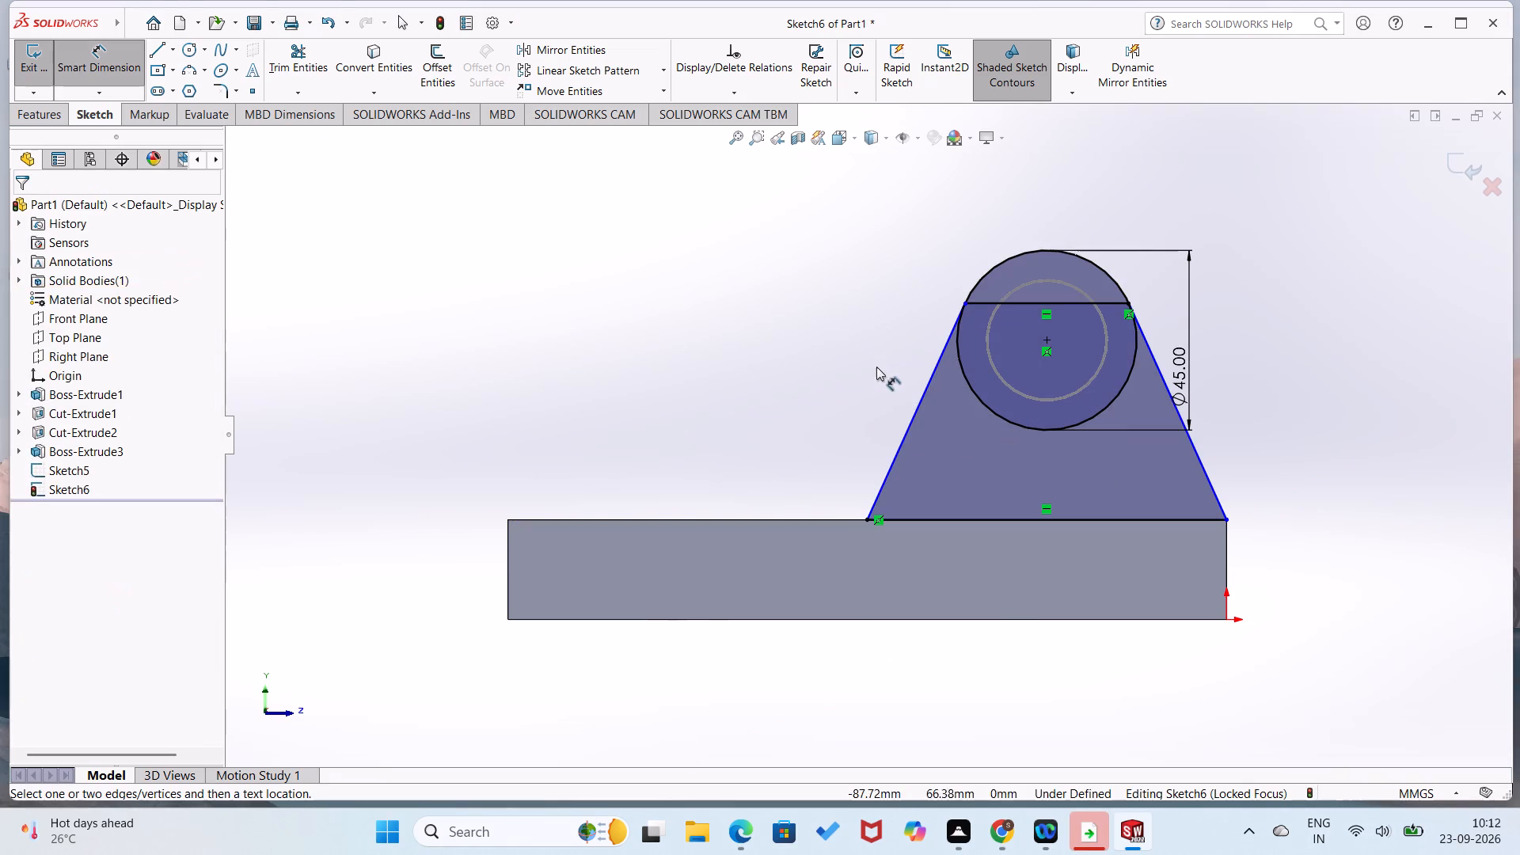
click(967, 522)
click(974, 561)
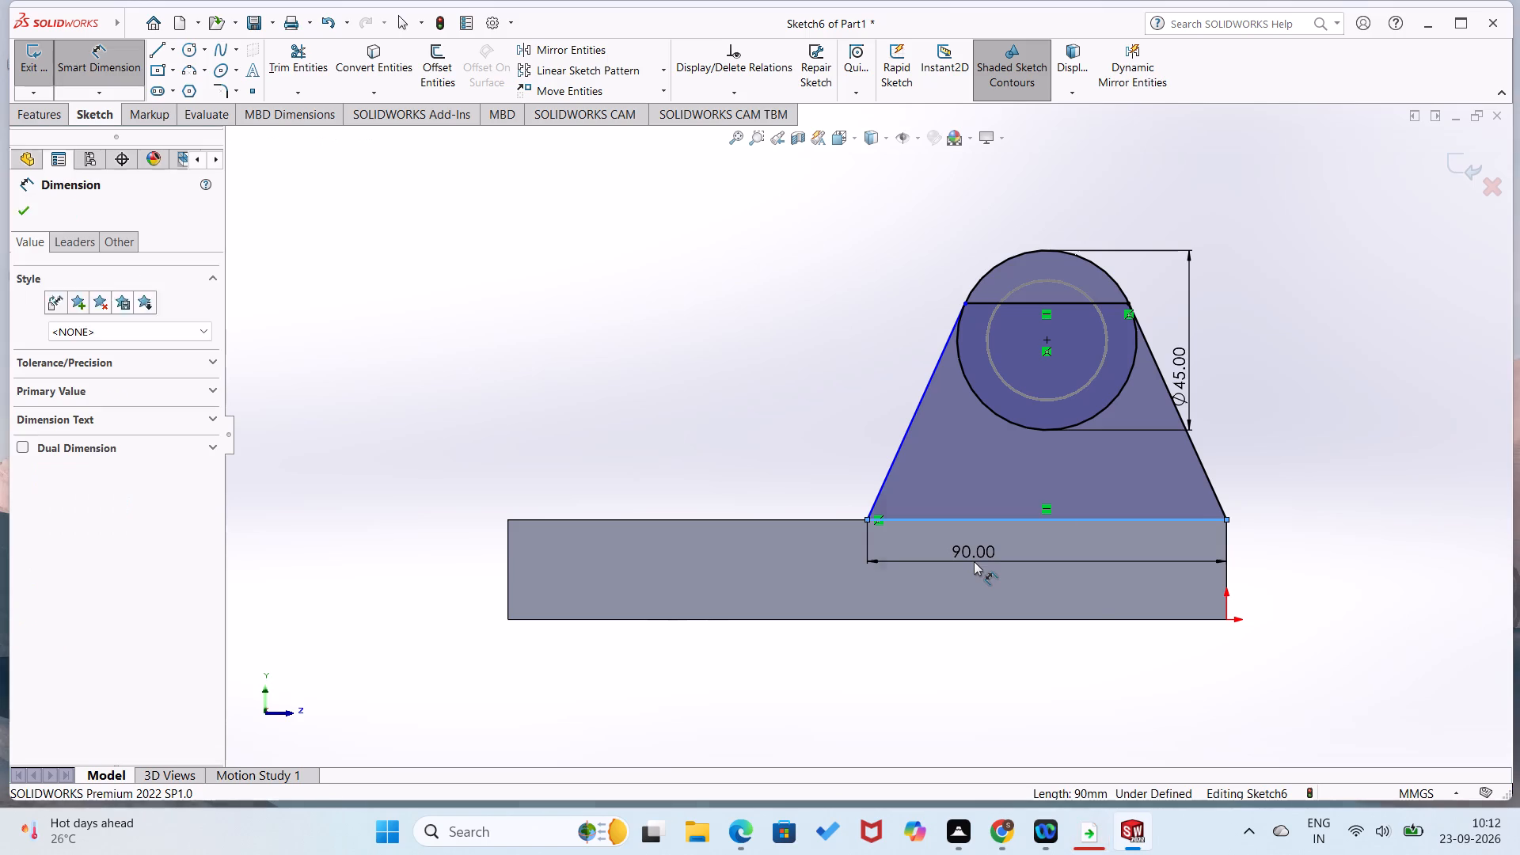
click(902, 534)
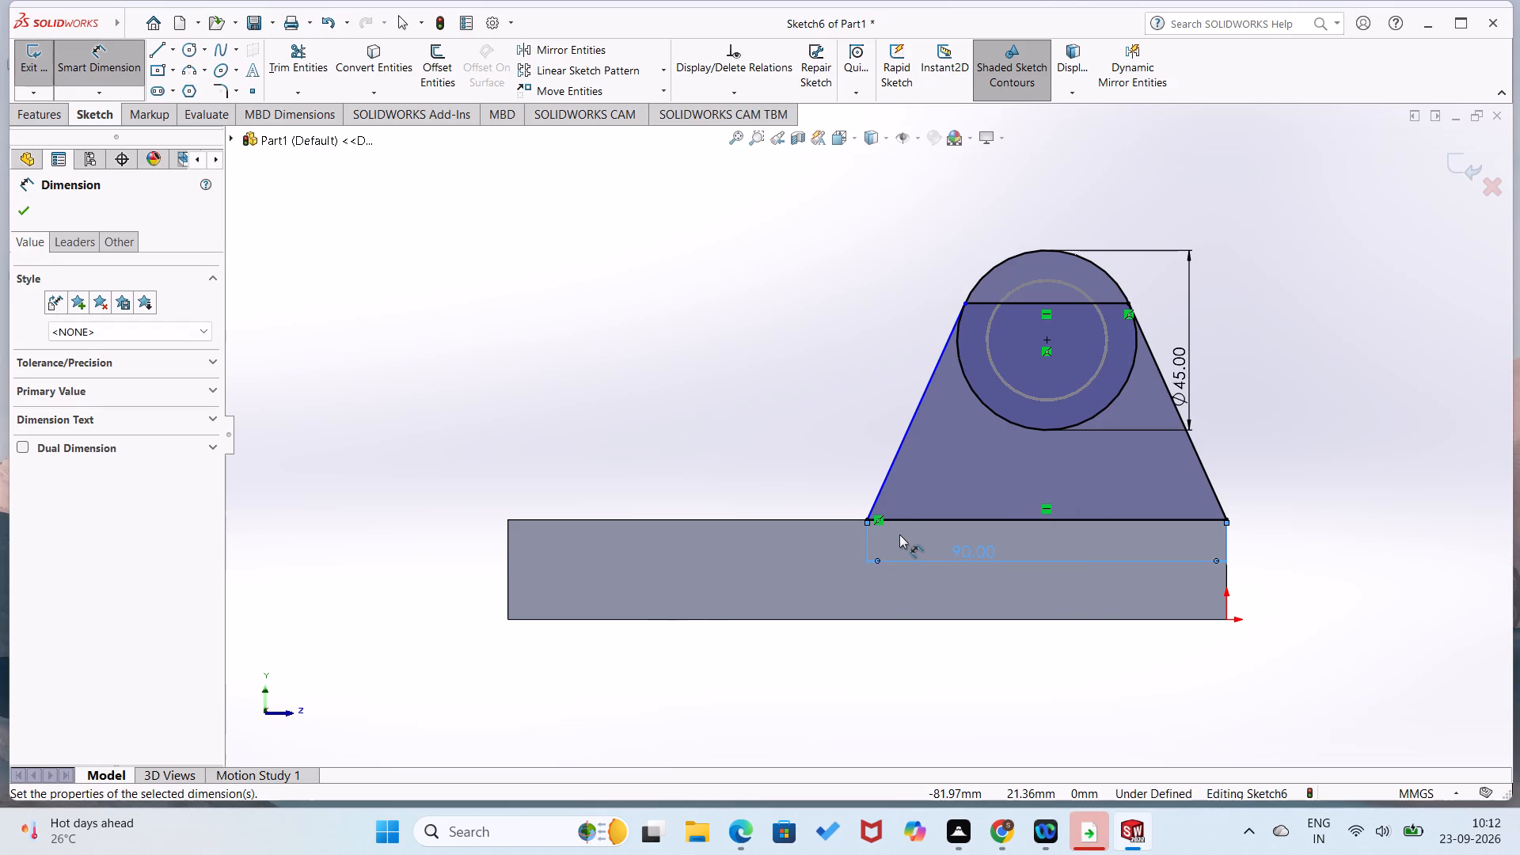
click(822, 435)
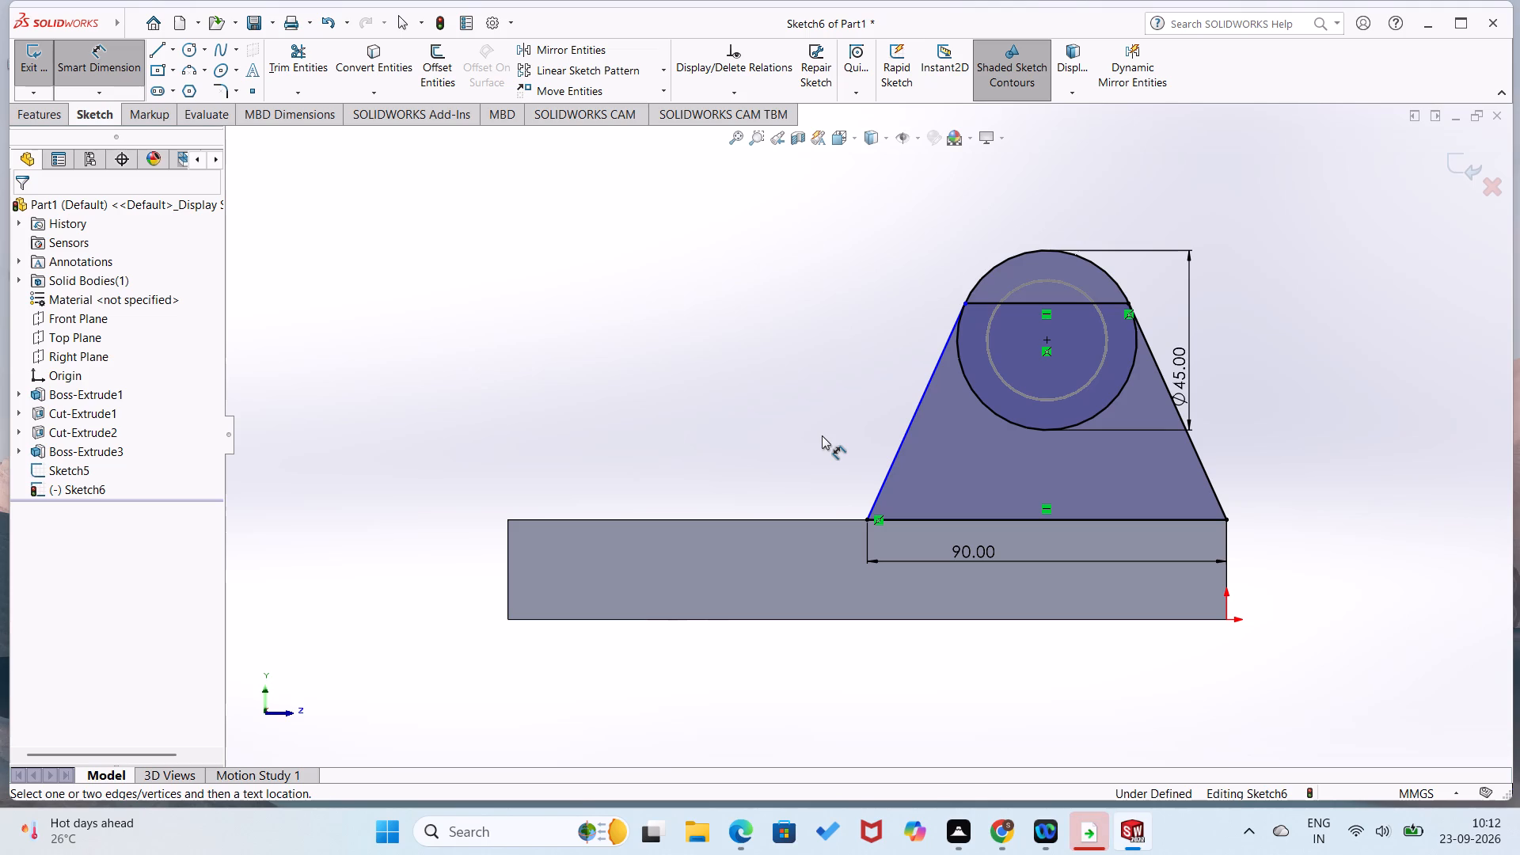
middle_click(822, 435)
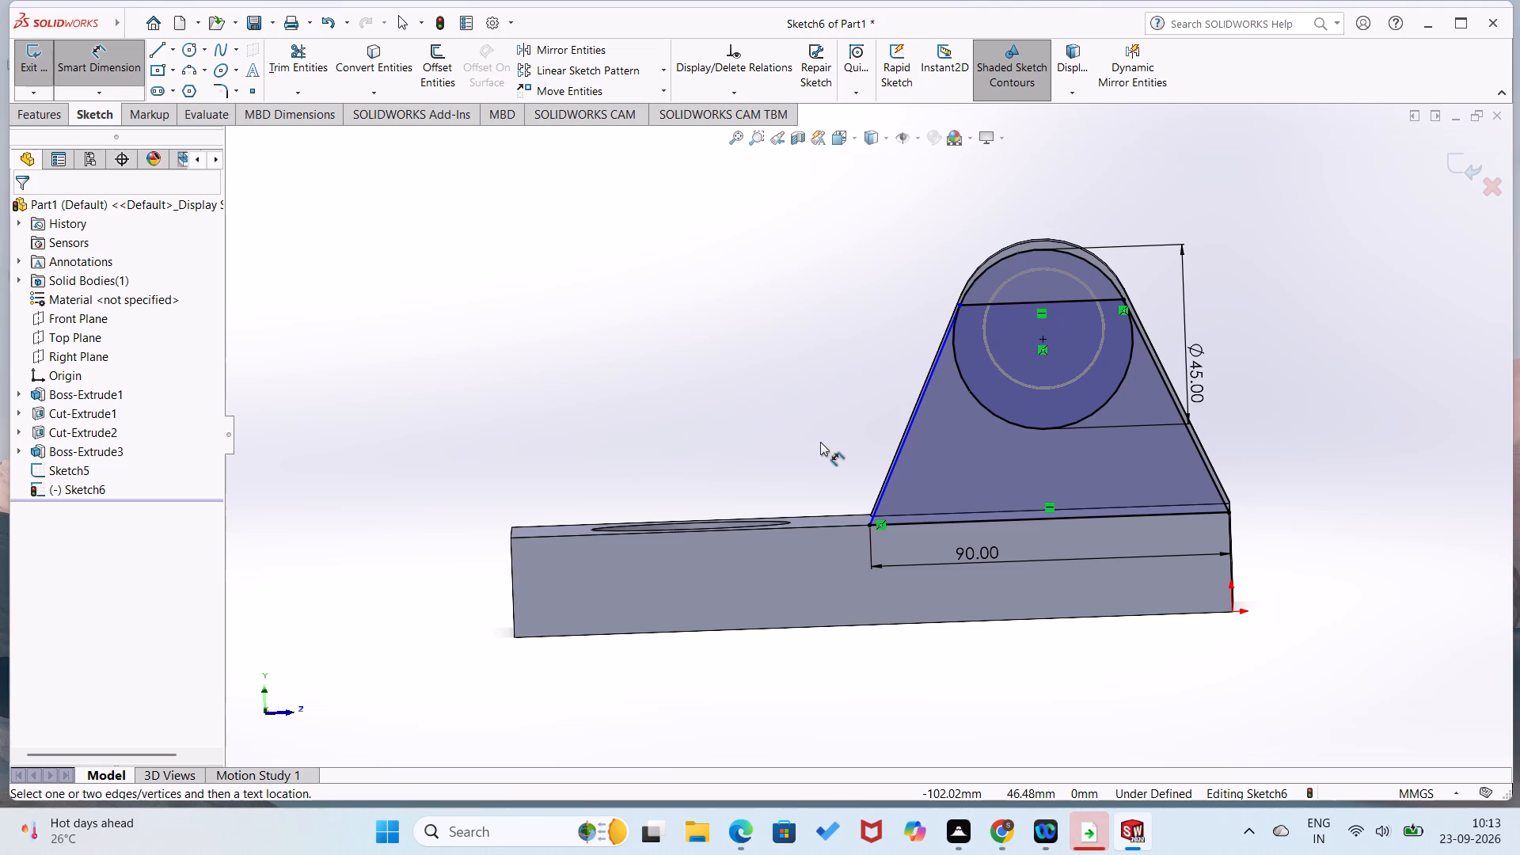
click(808, 445)
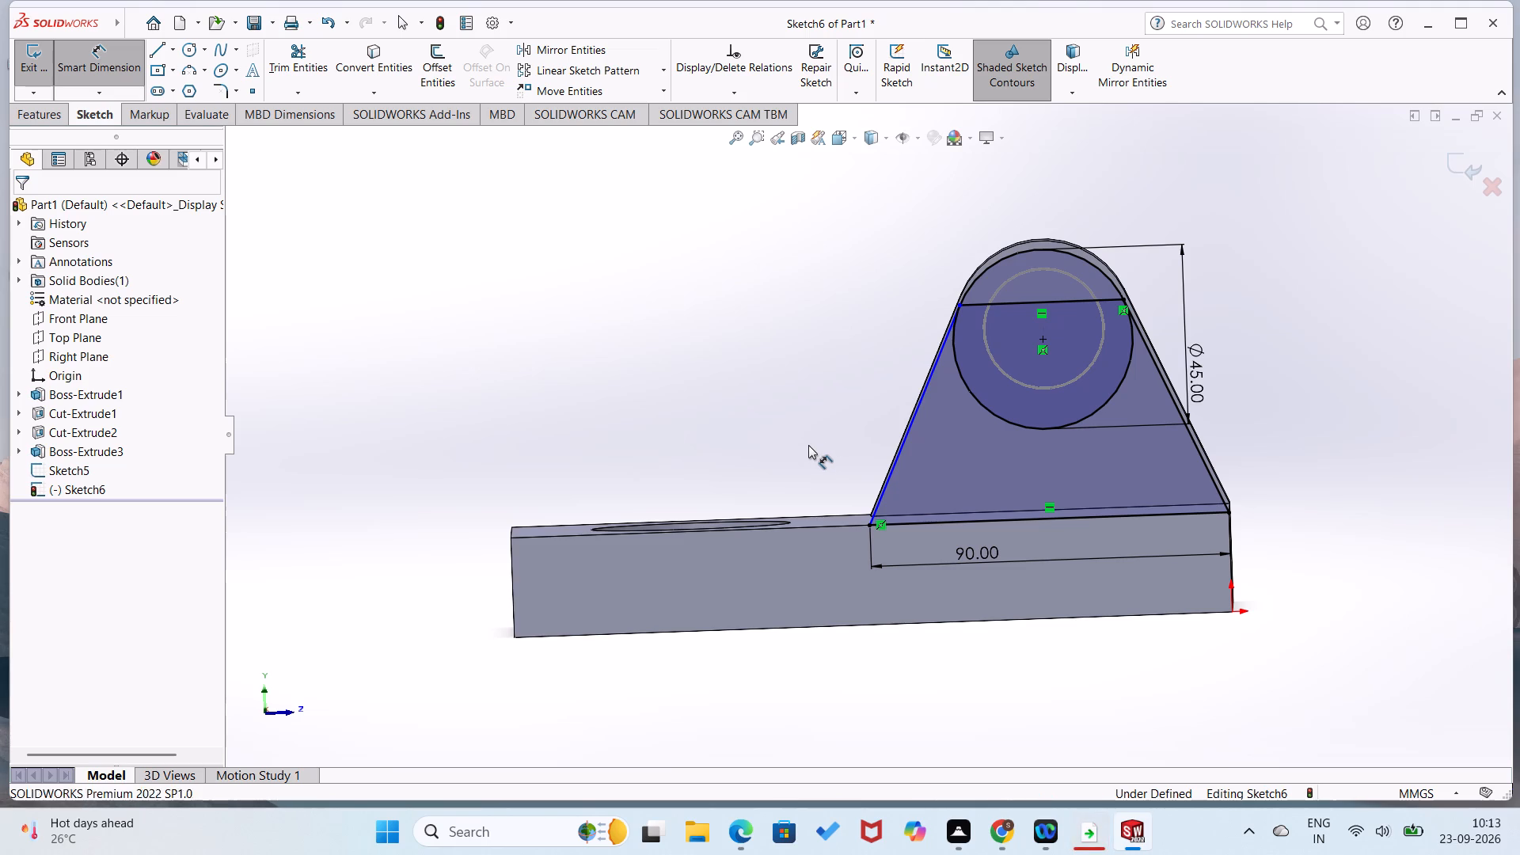
key(Escape)
Add a coincident relation between the trapezoid's unconstrained upper corner point and the 45 mm circle.
middle_drag(807, 446, 810, 477)
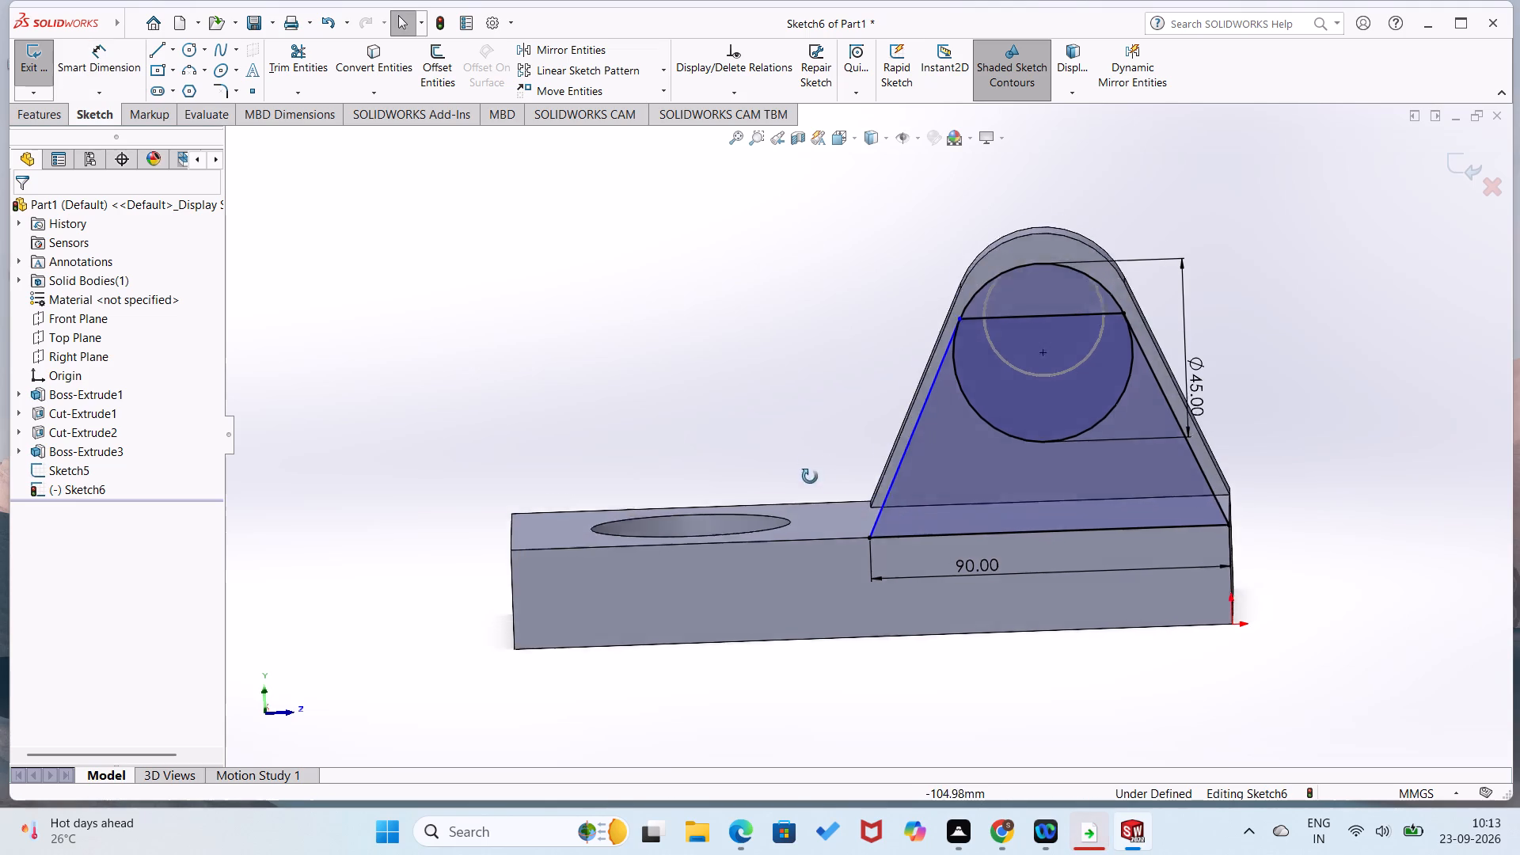
middle_drag(810, 477, 796, 477)
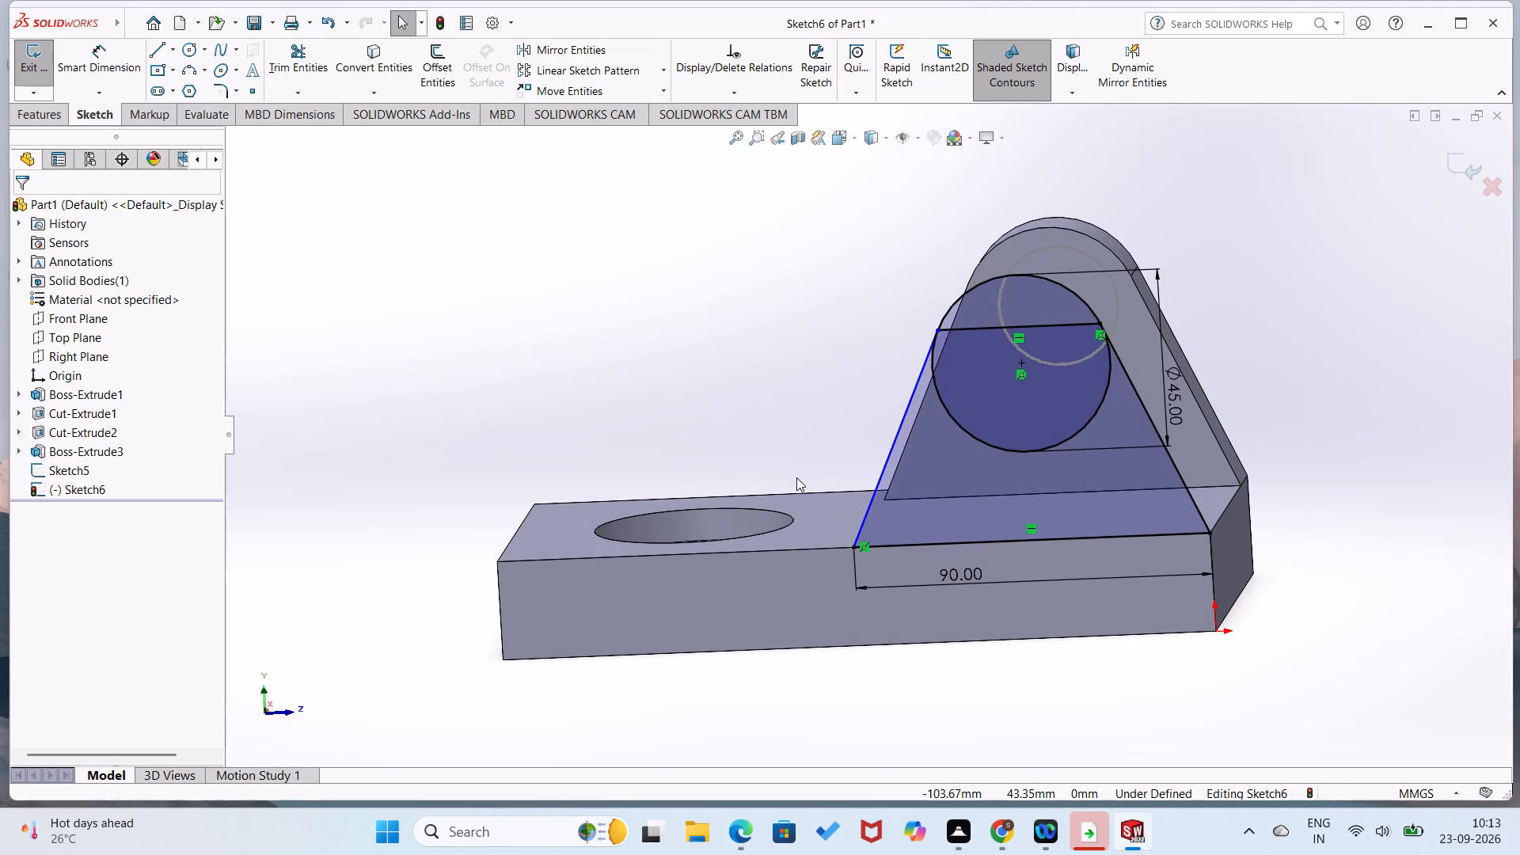
key(ctrl+7)
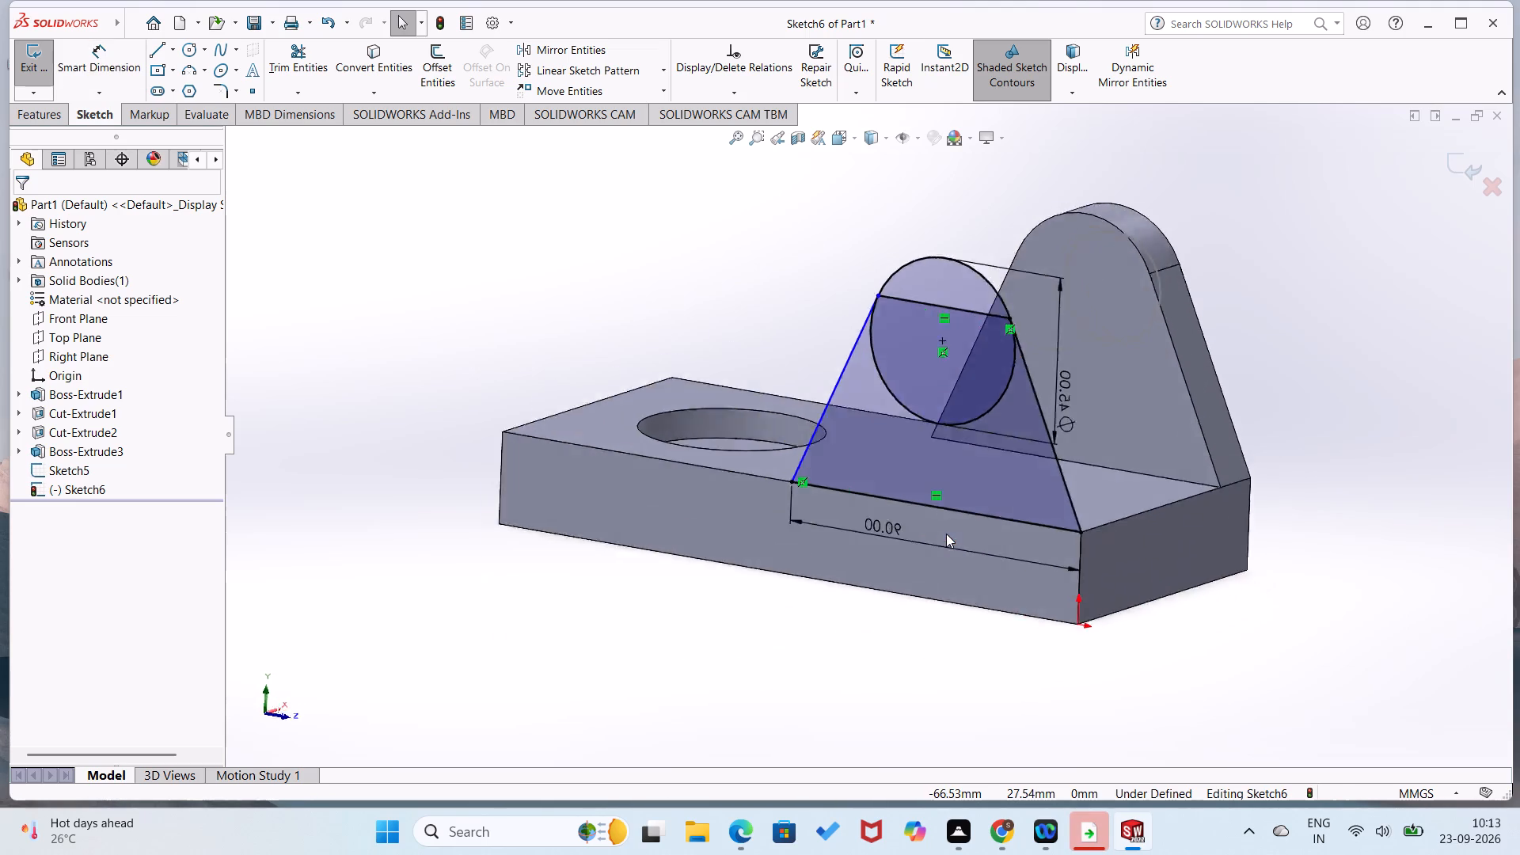
key(ctrl+8)
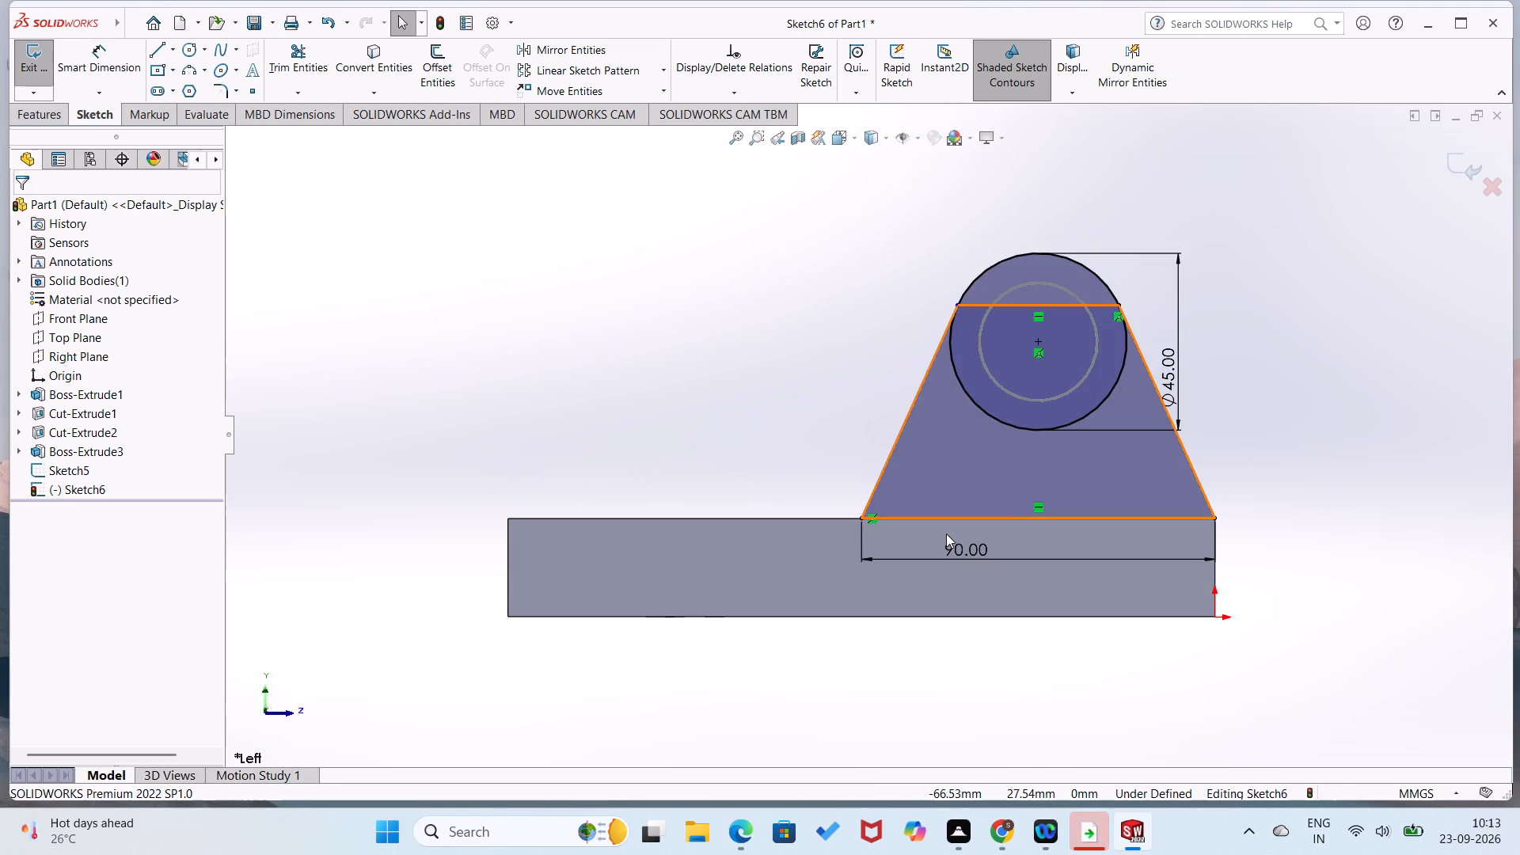
scroll(1021, 427, down, 3)
click(750, 425)
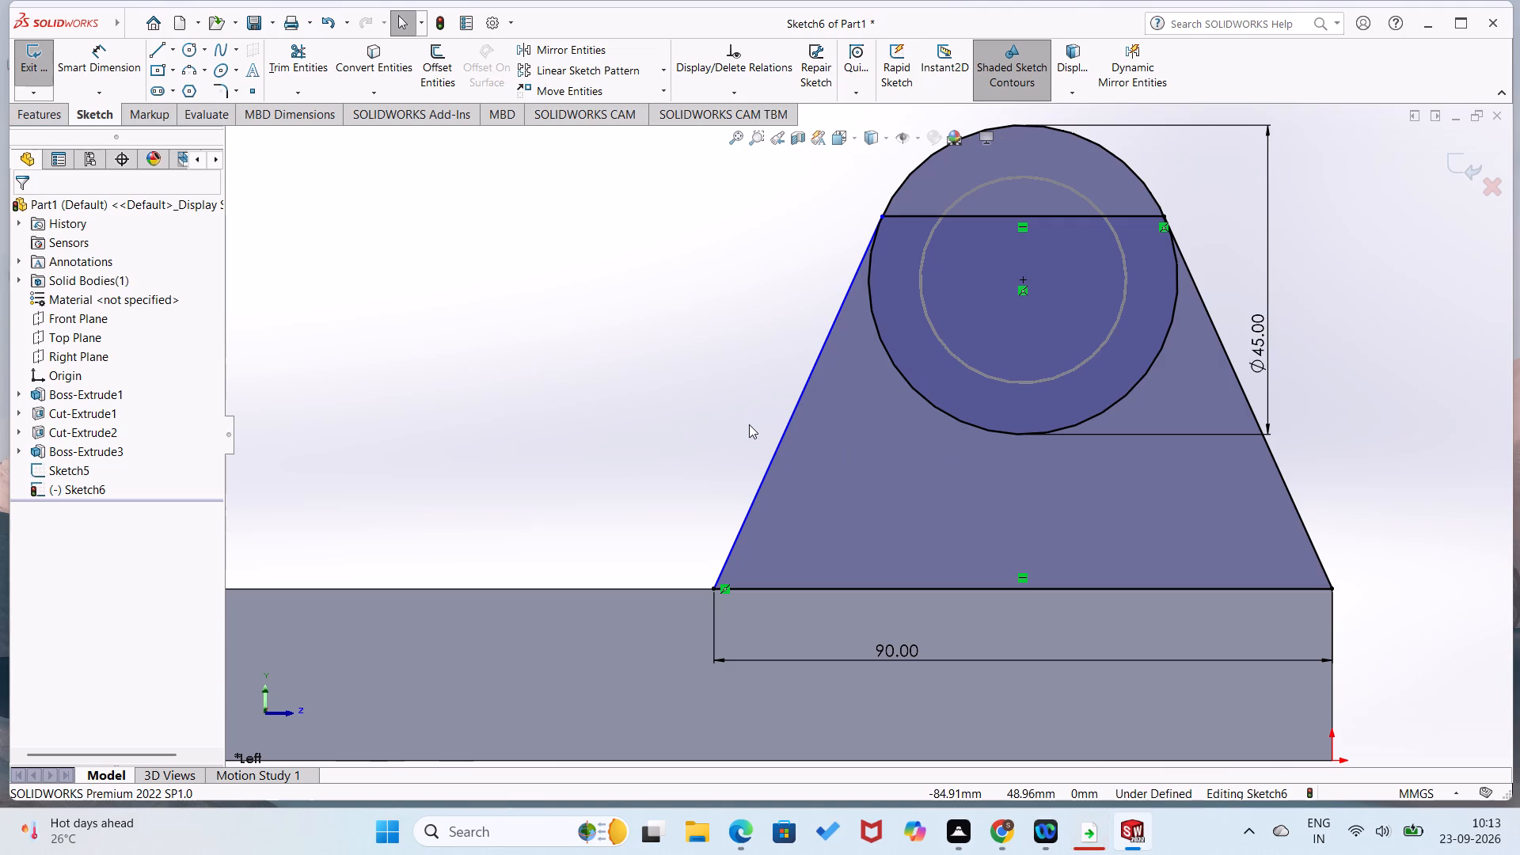
scroll(889, 326, down, 3)
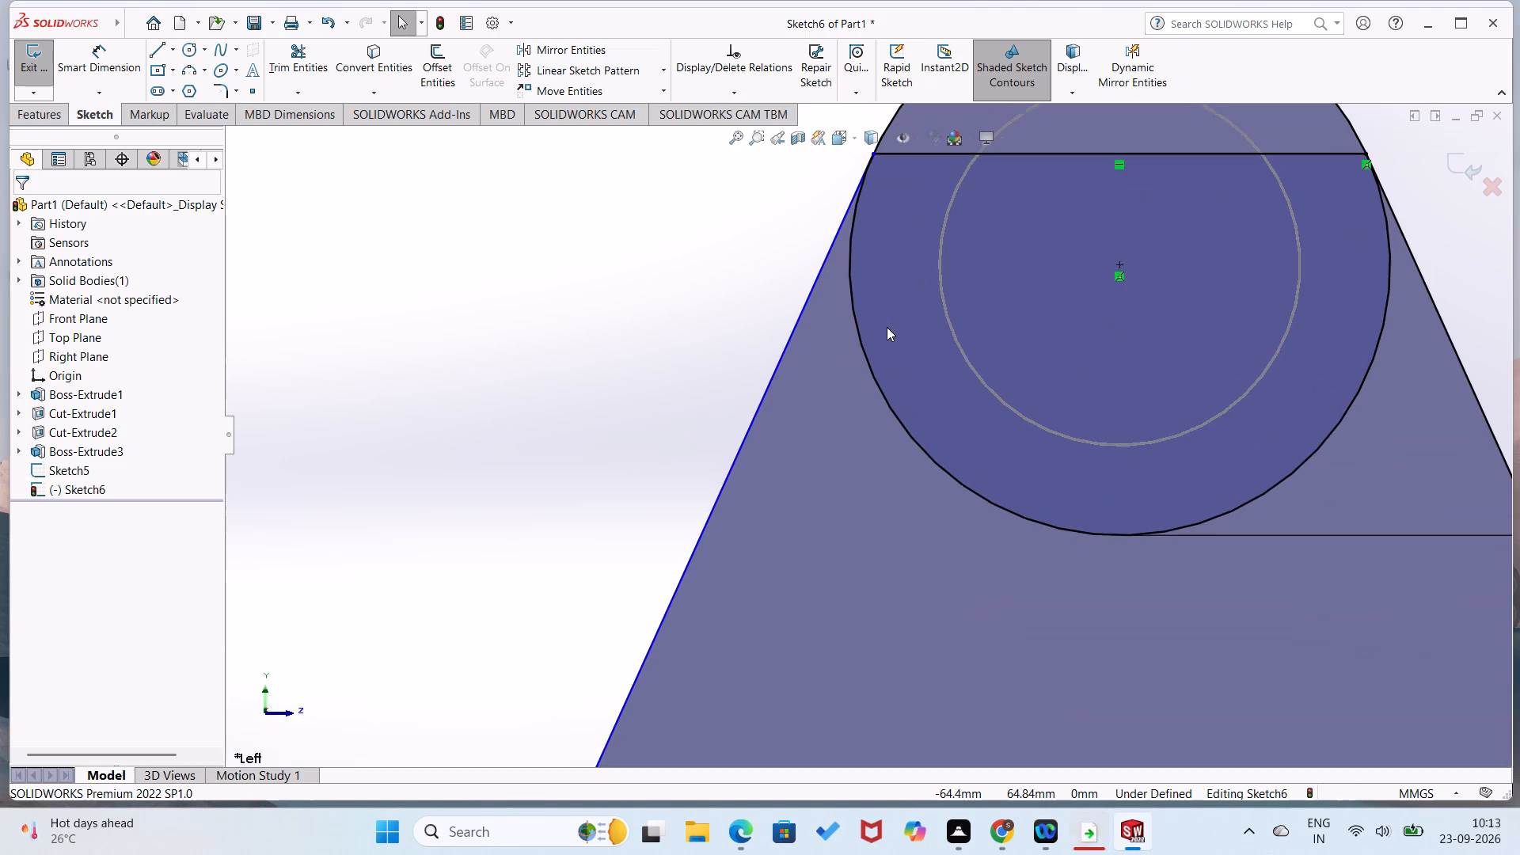
scroll(847, 351, up, 1)
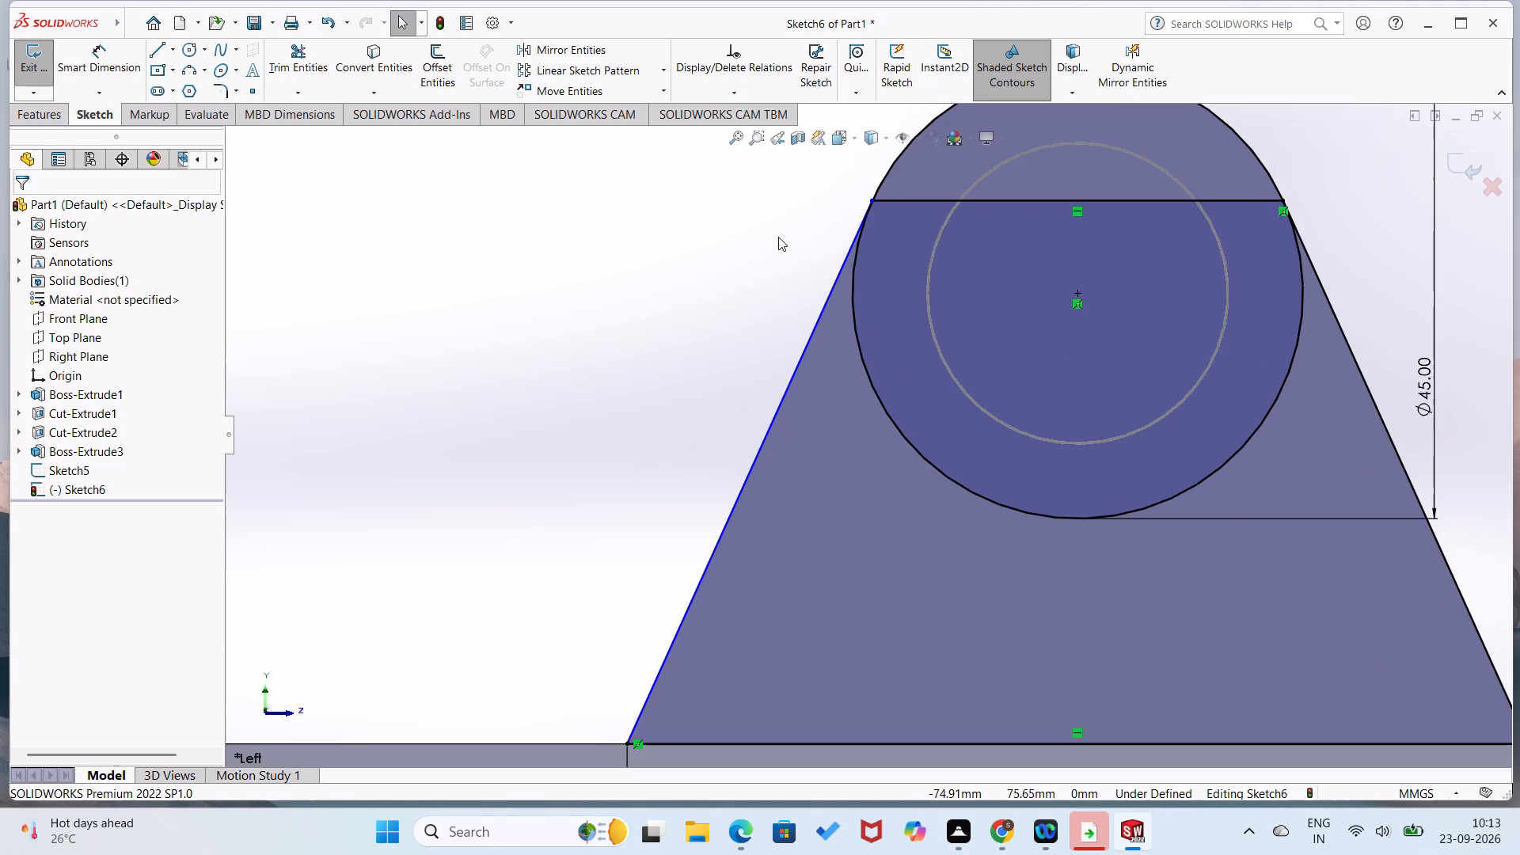
click(771, 90)
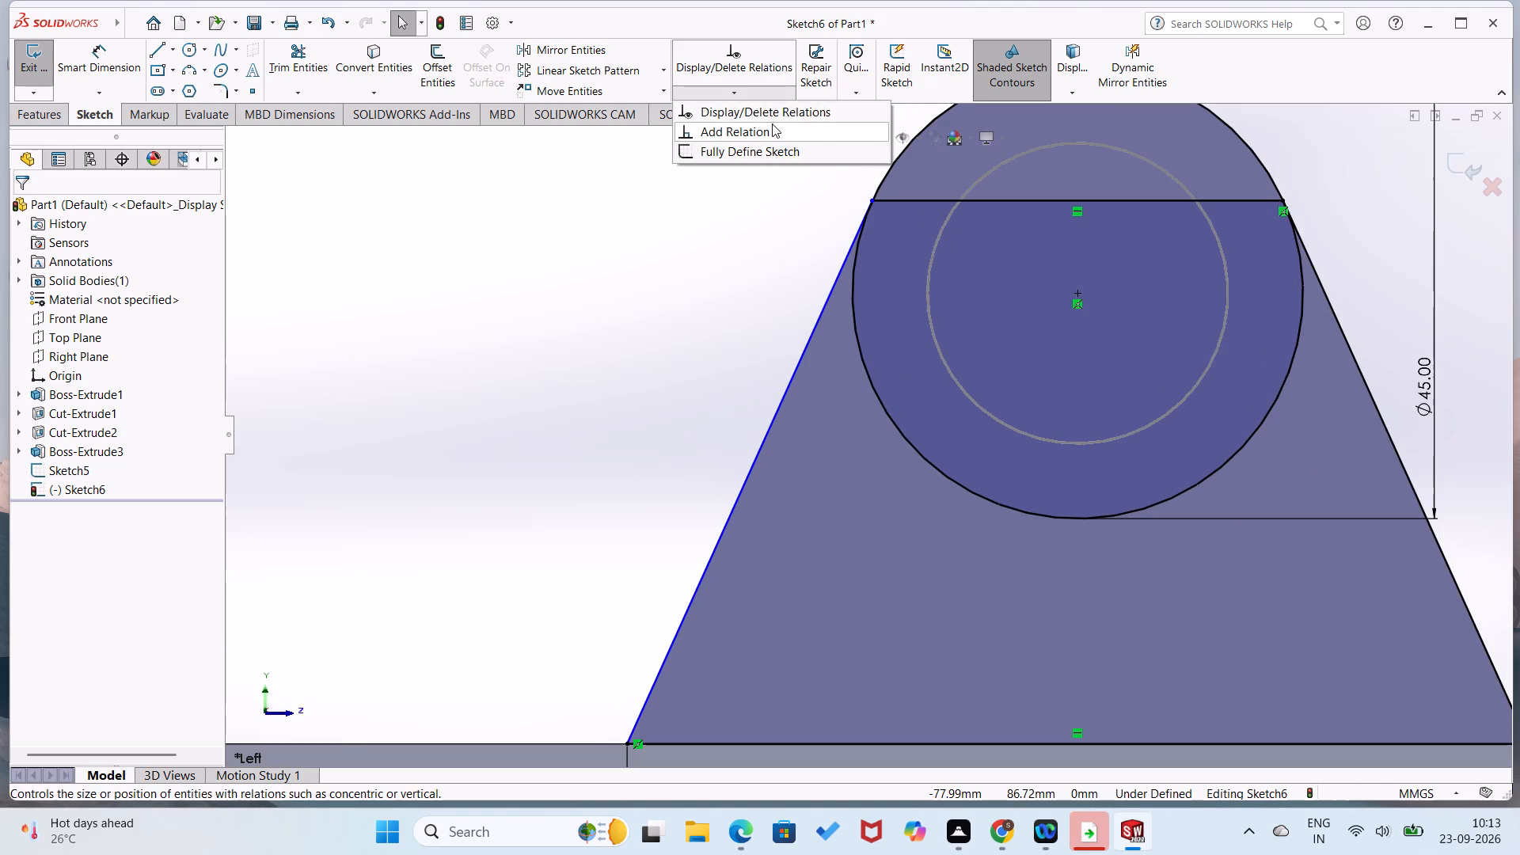
click(772, 123)
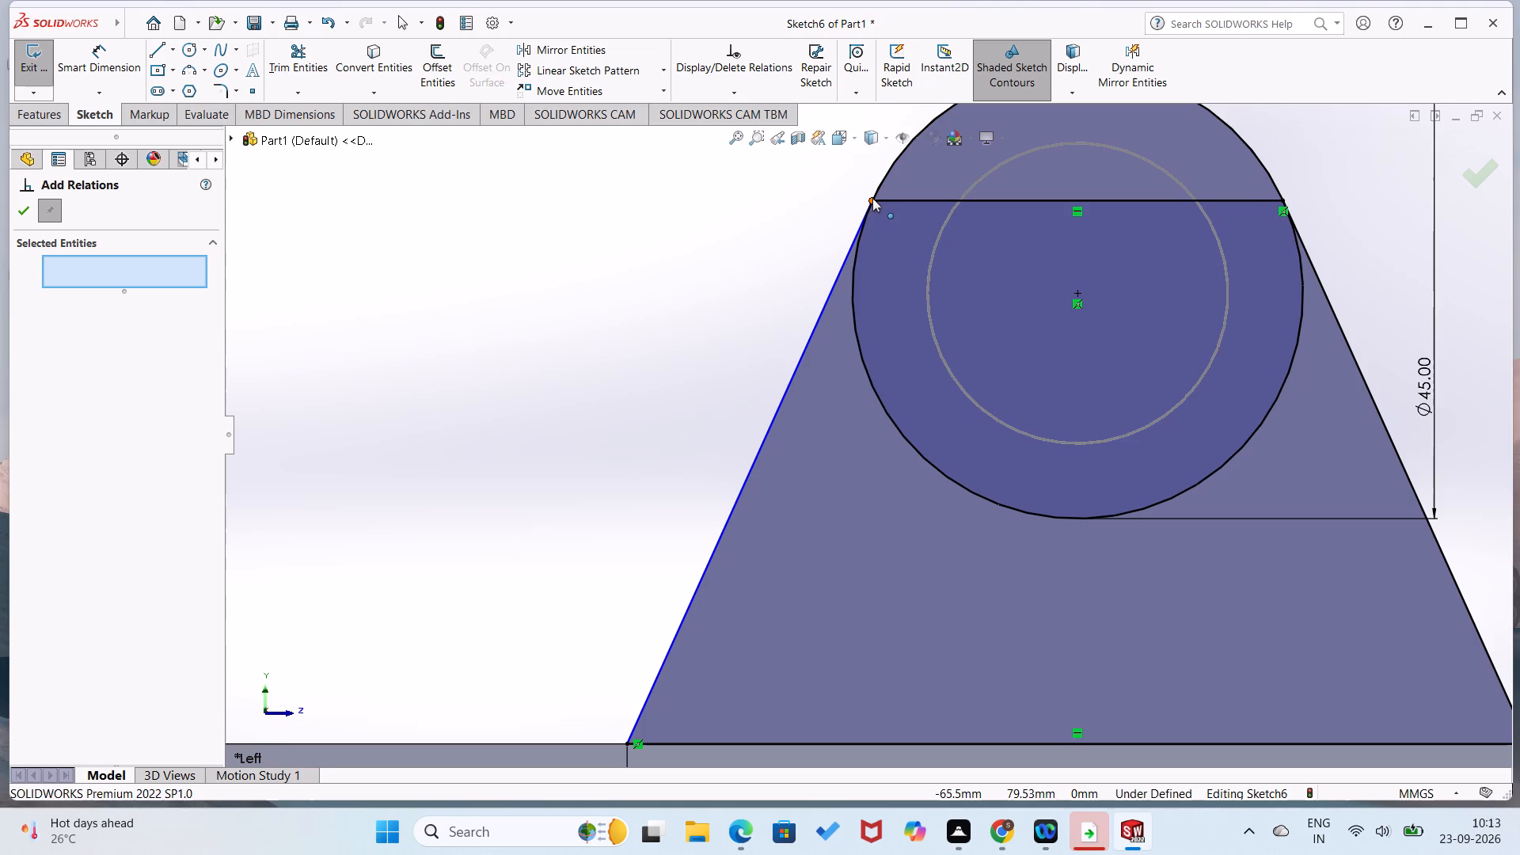
click(872, 198)
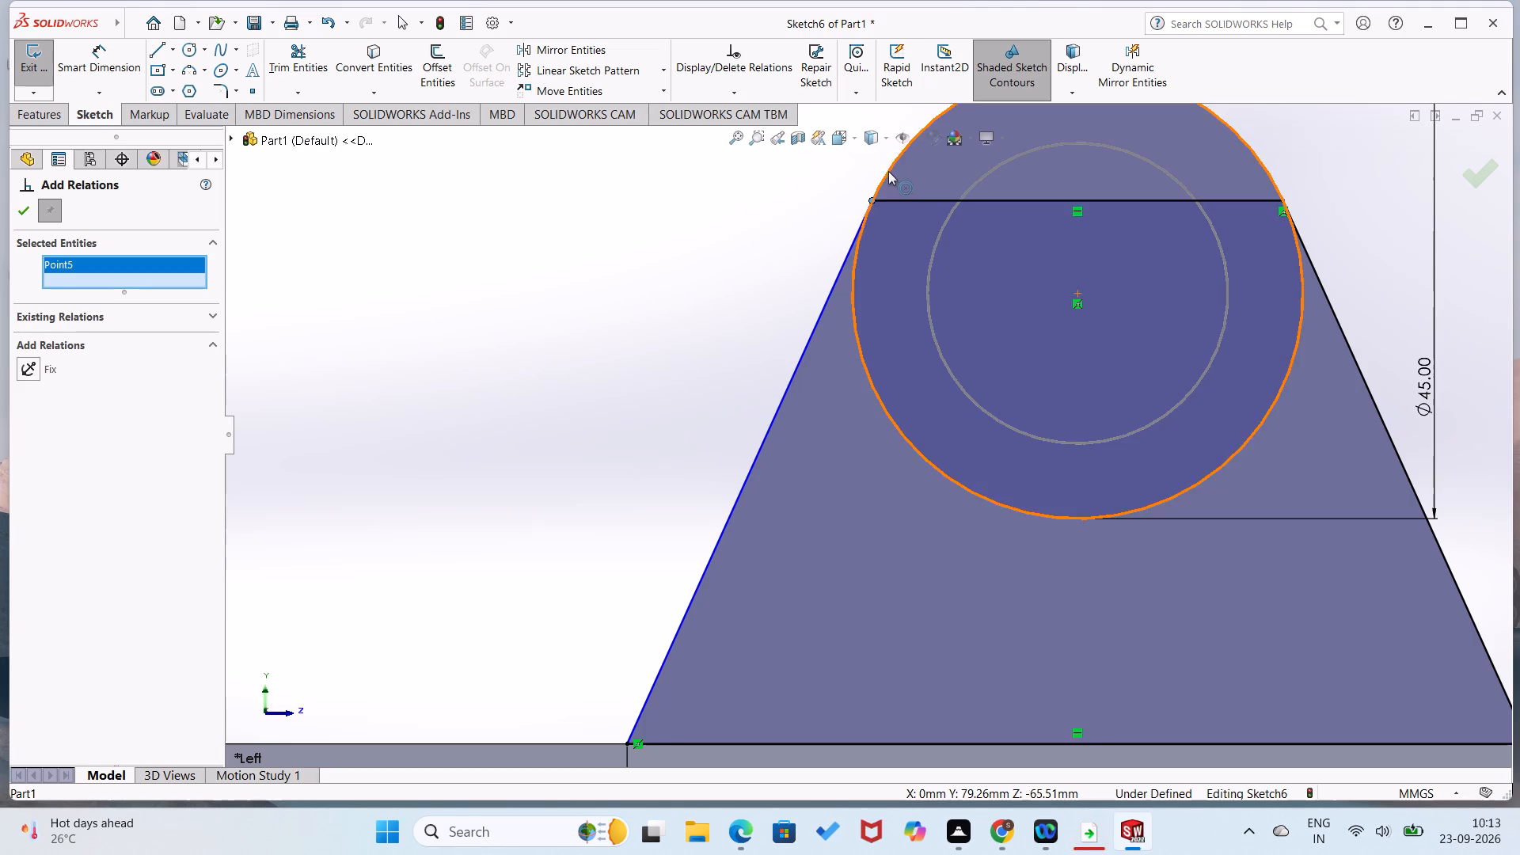
click(888, 170)
click(22, 410)
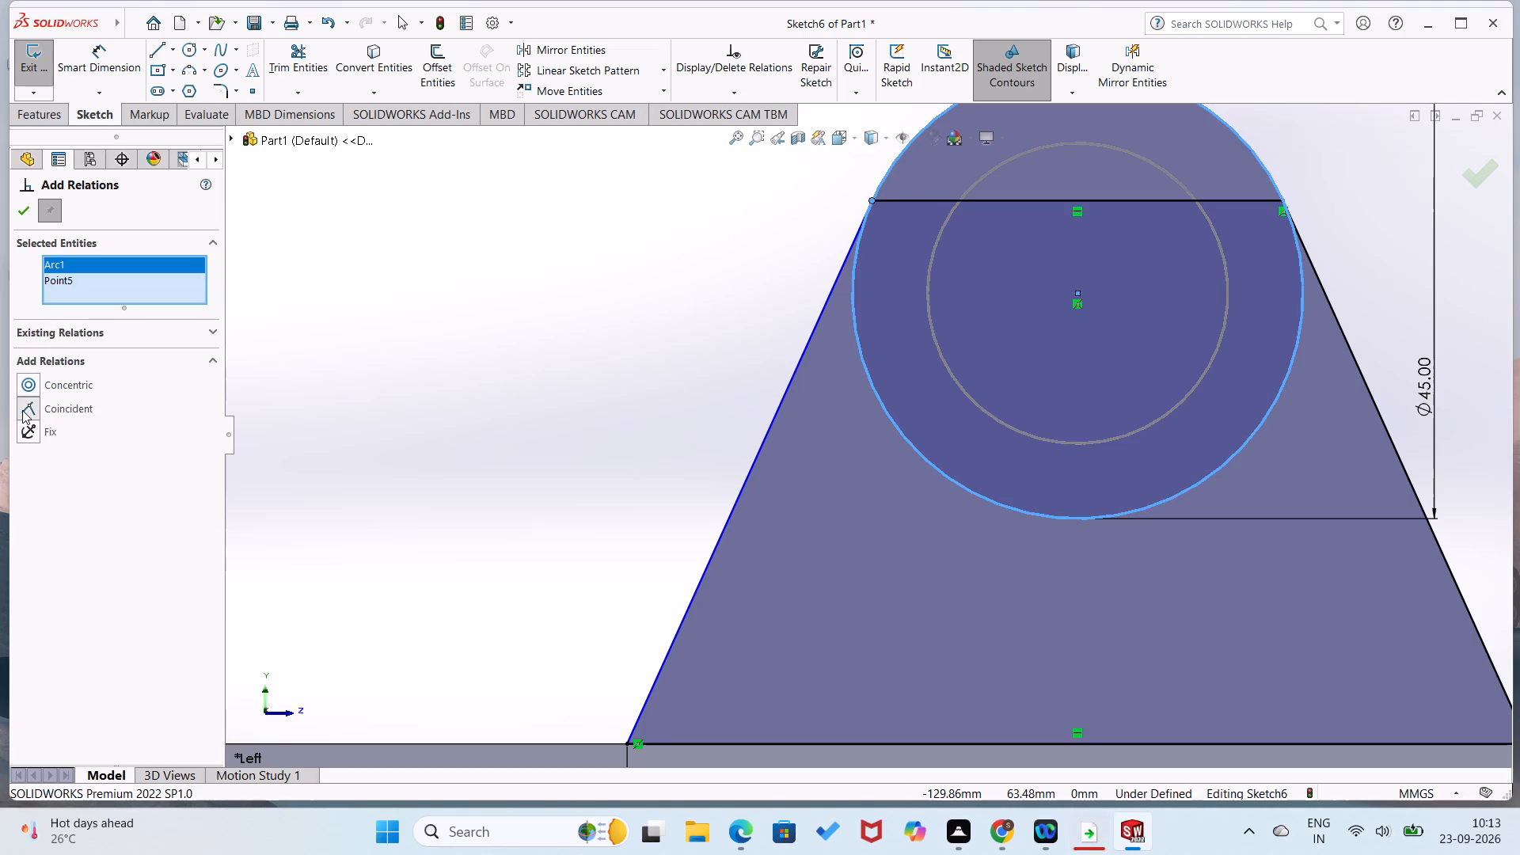
click(28, 204)
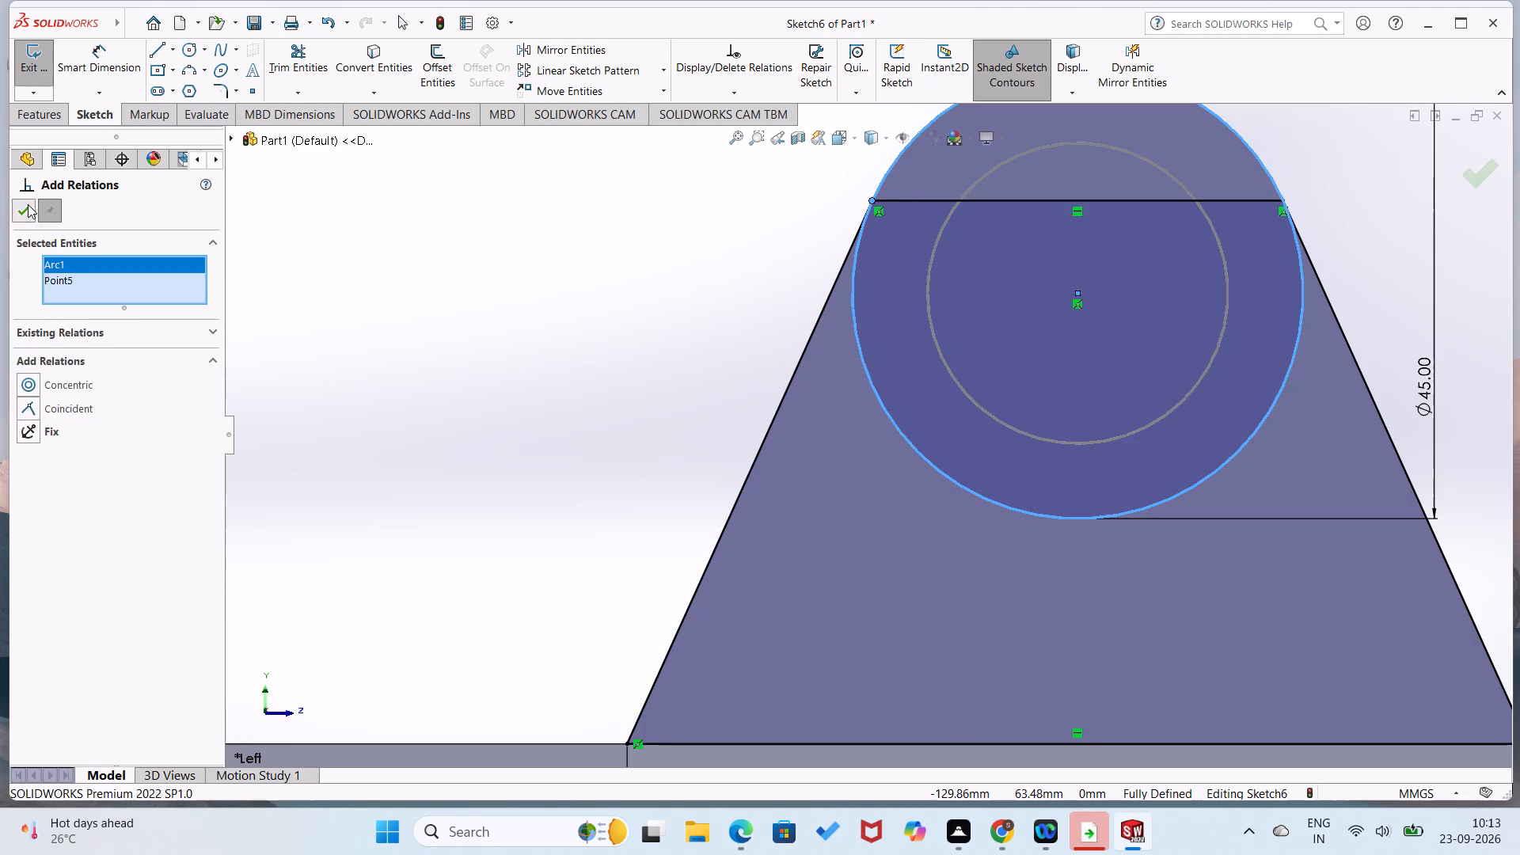
click(350, 345)
Extrude the three regions of the lug profile 15 mm blind in the reversed direction, inward over the block, with merged result.
scroll(403, 300, up, 3)
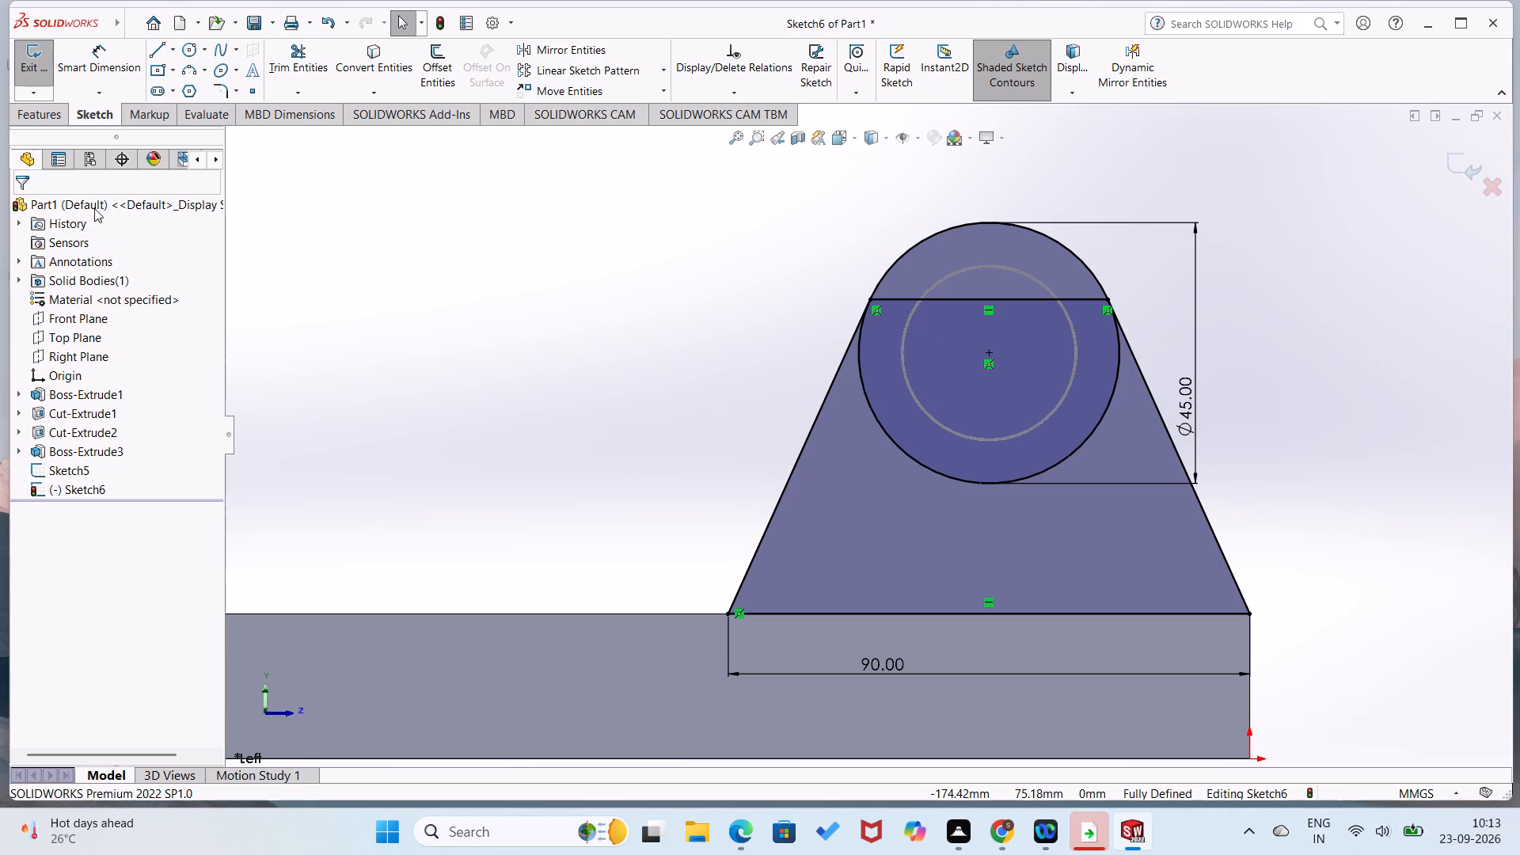
click(45, 117)
click(40, 87)
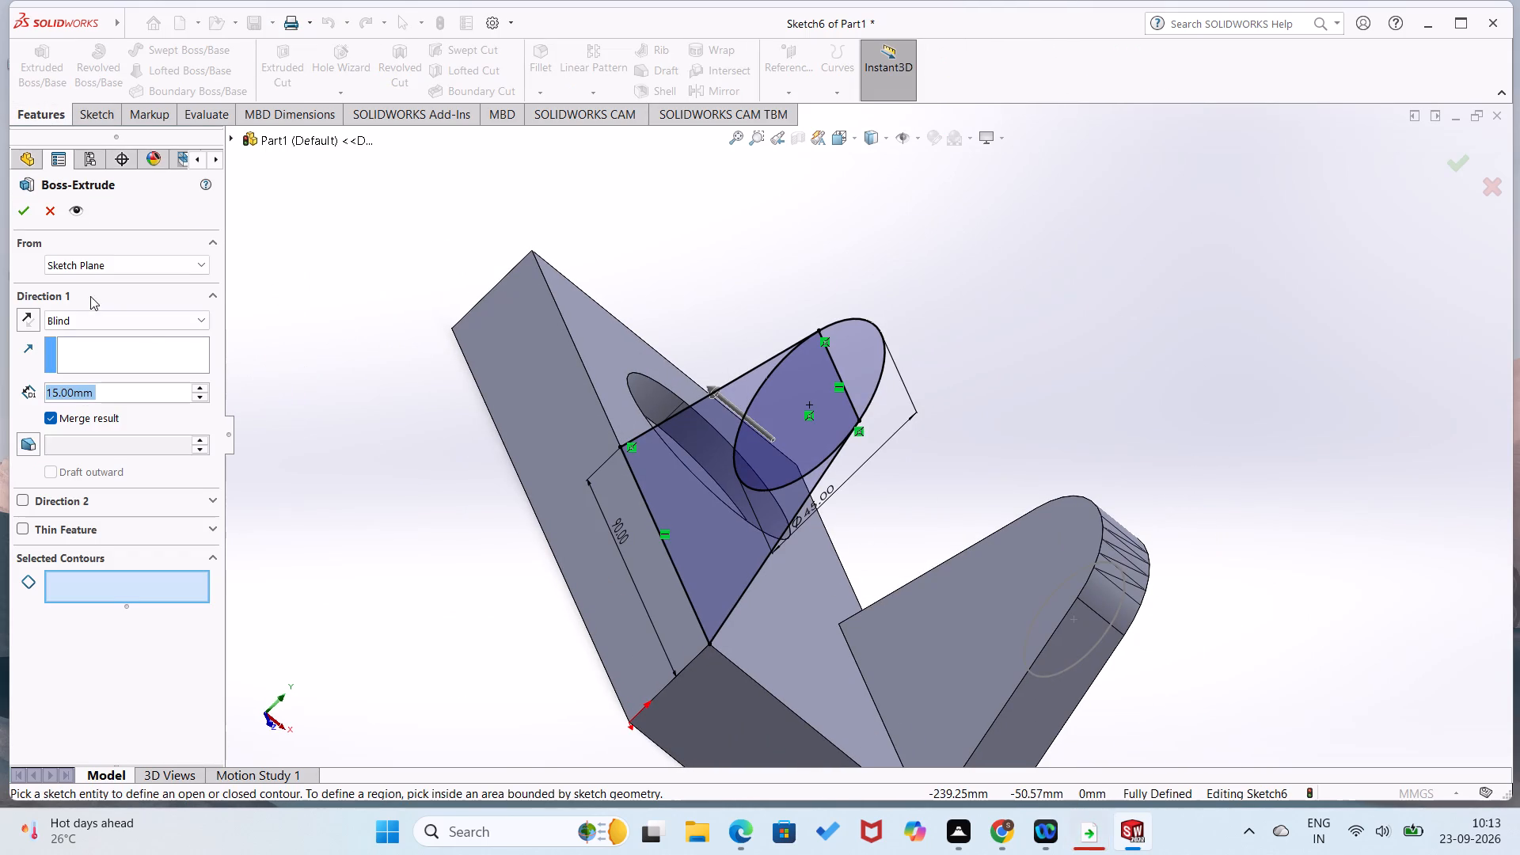
click(25, 316)
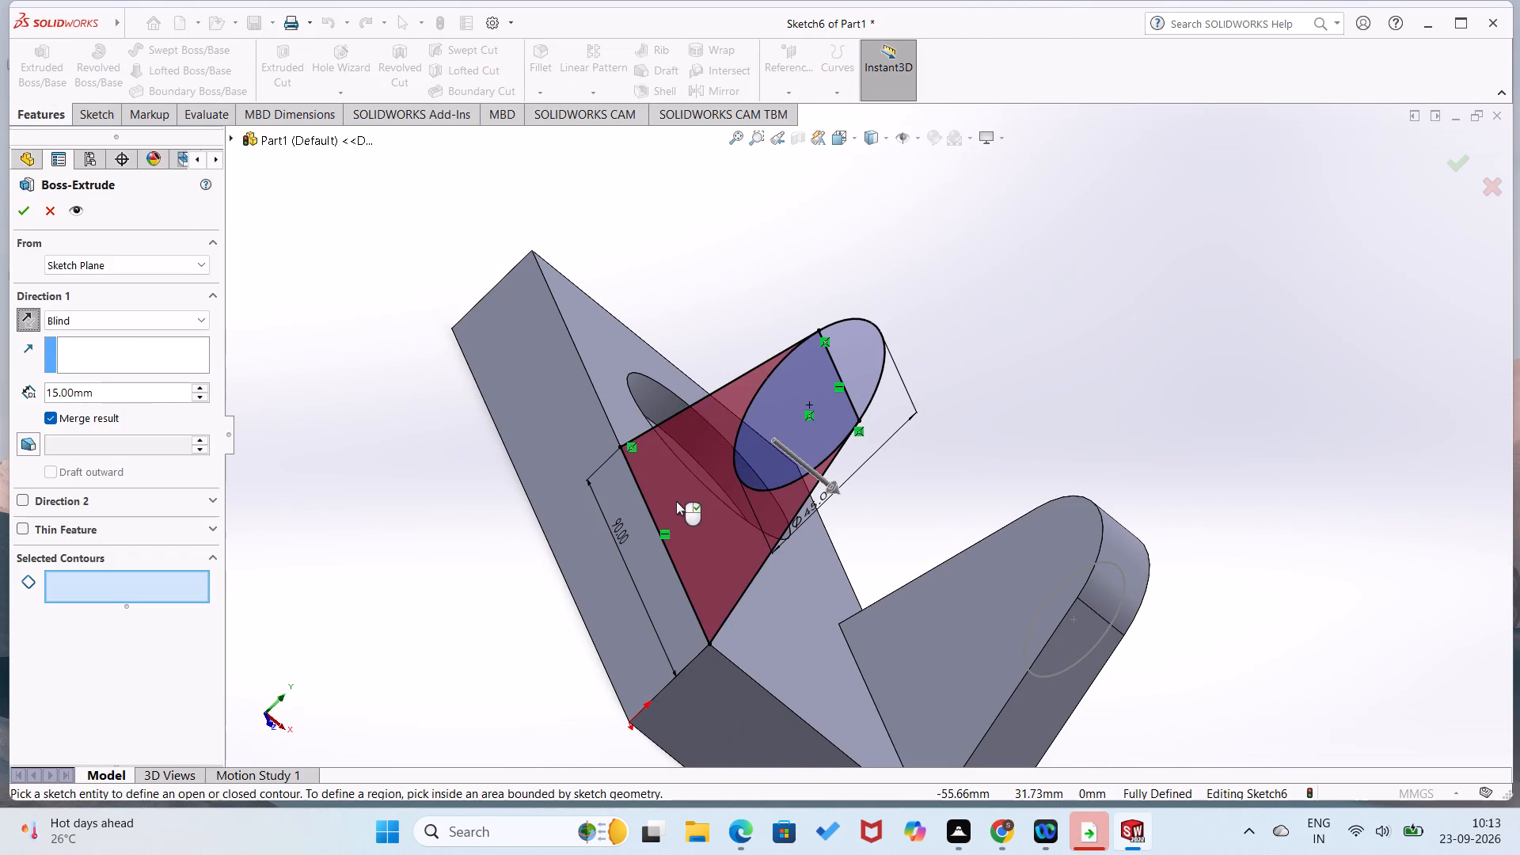
click(678, 500)
click(748, 439)
click(858, 363)
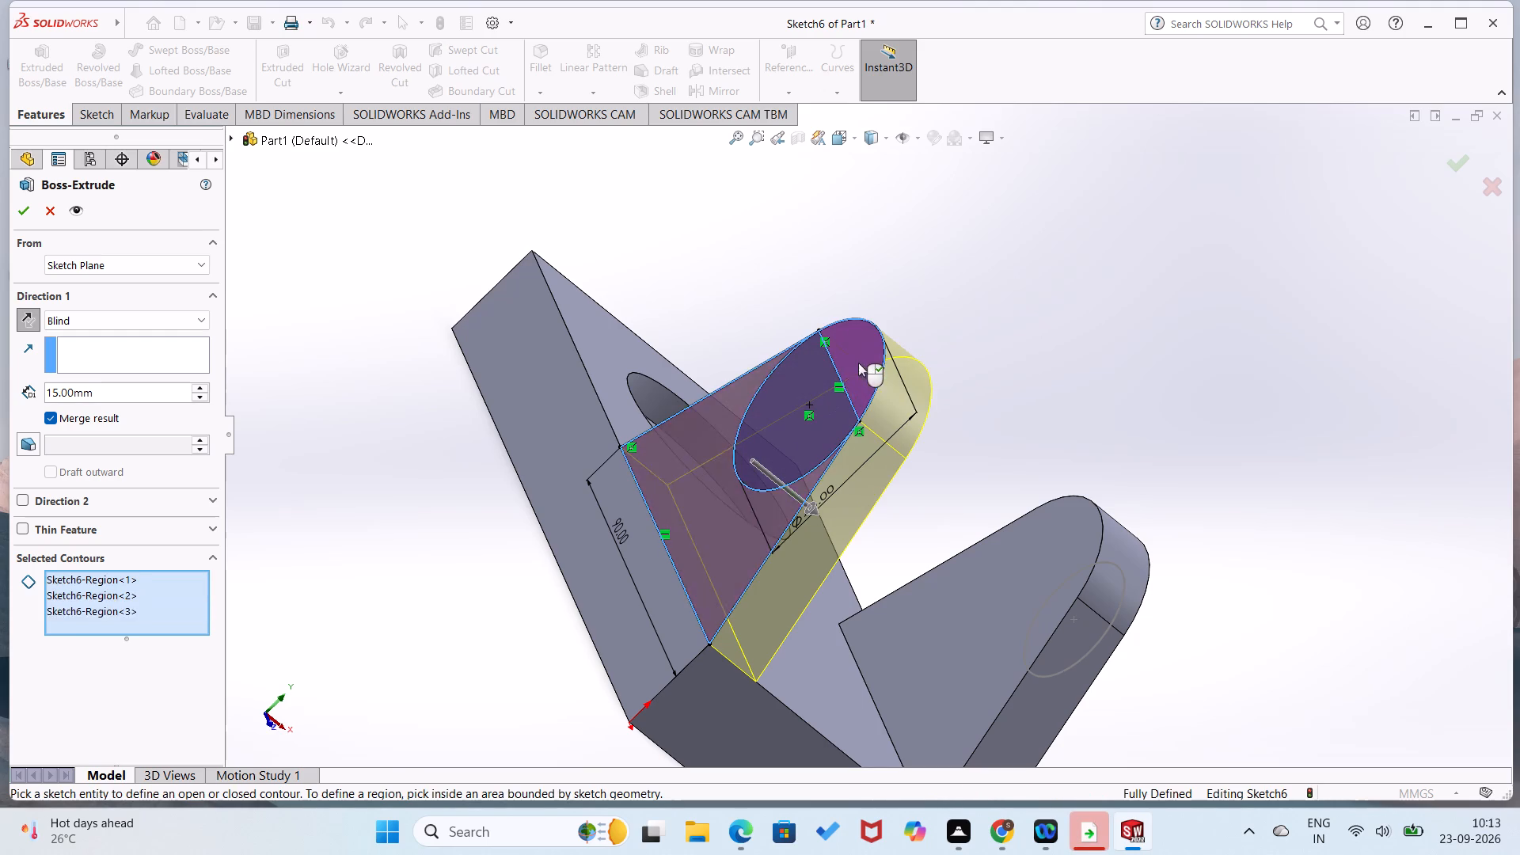
click(21, 318)
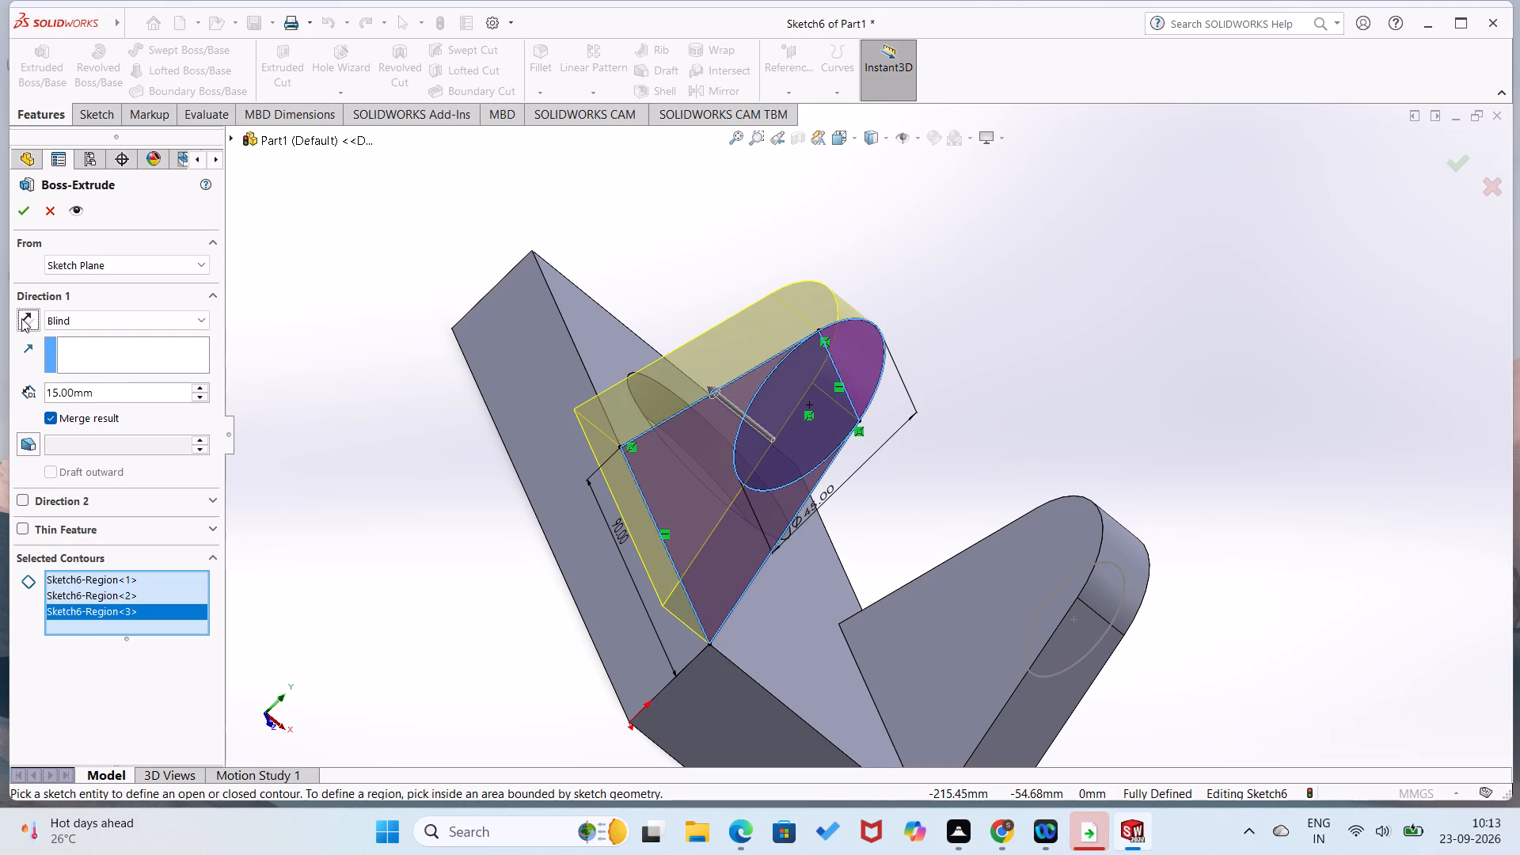
click(21, 318)
click(18, 220)
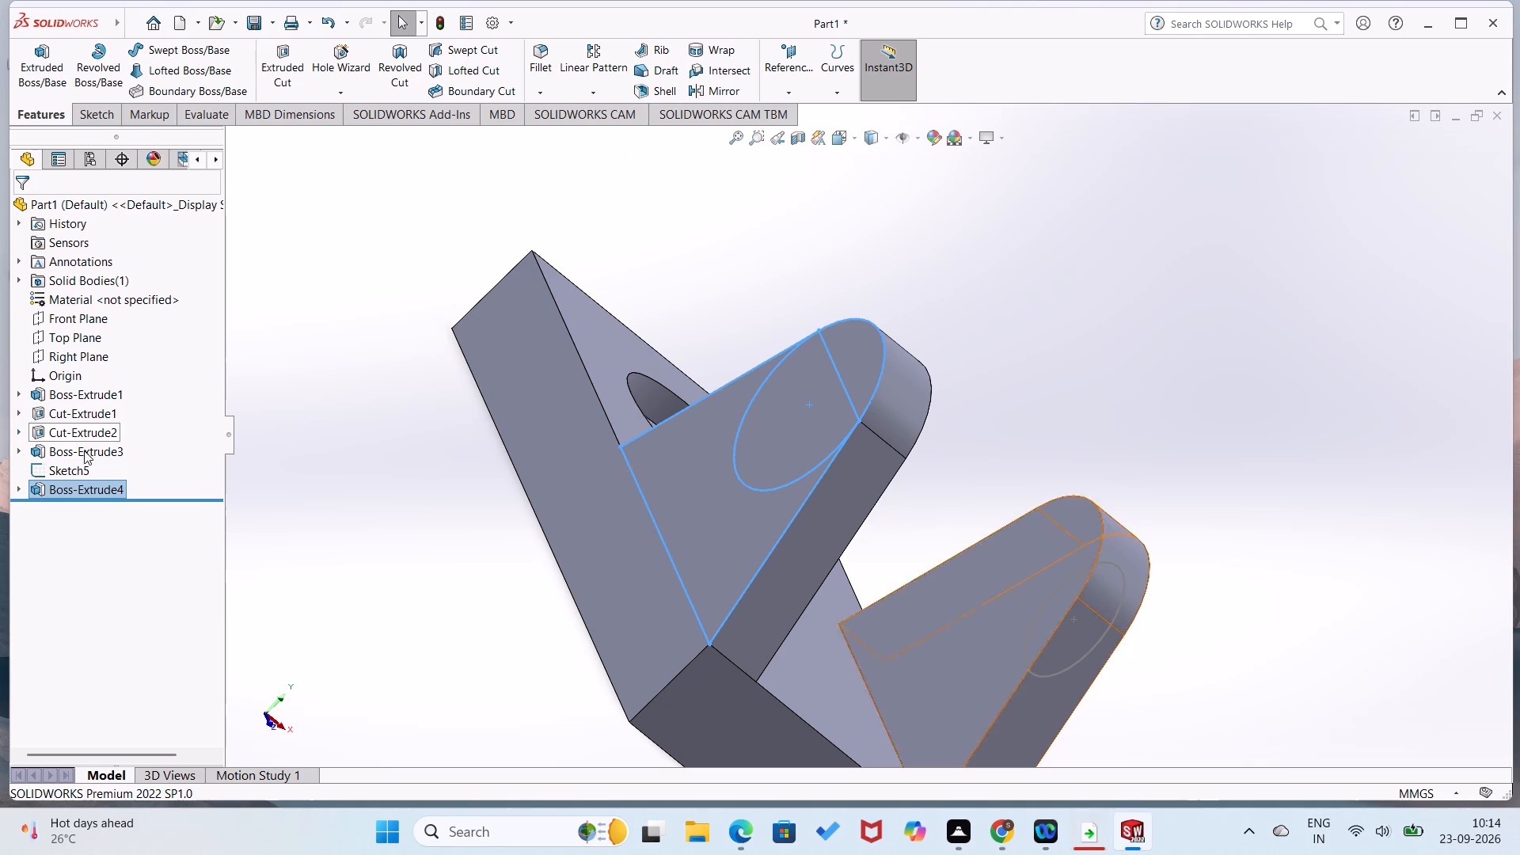
click(270, 484)
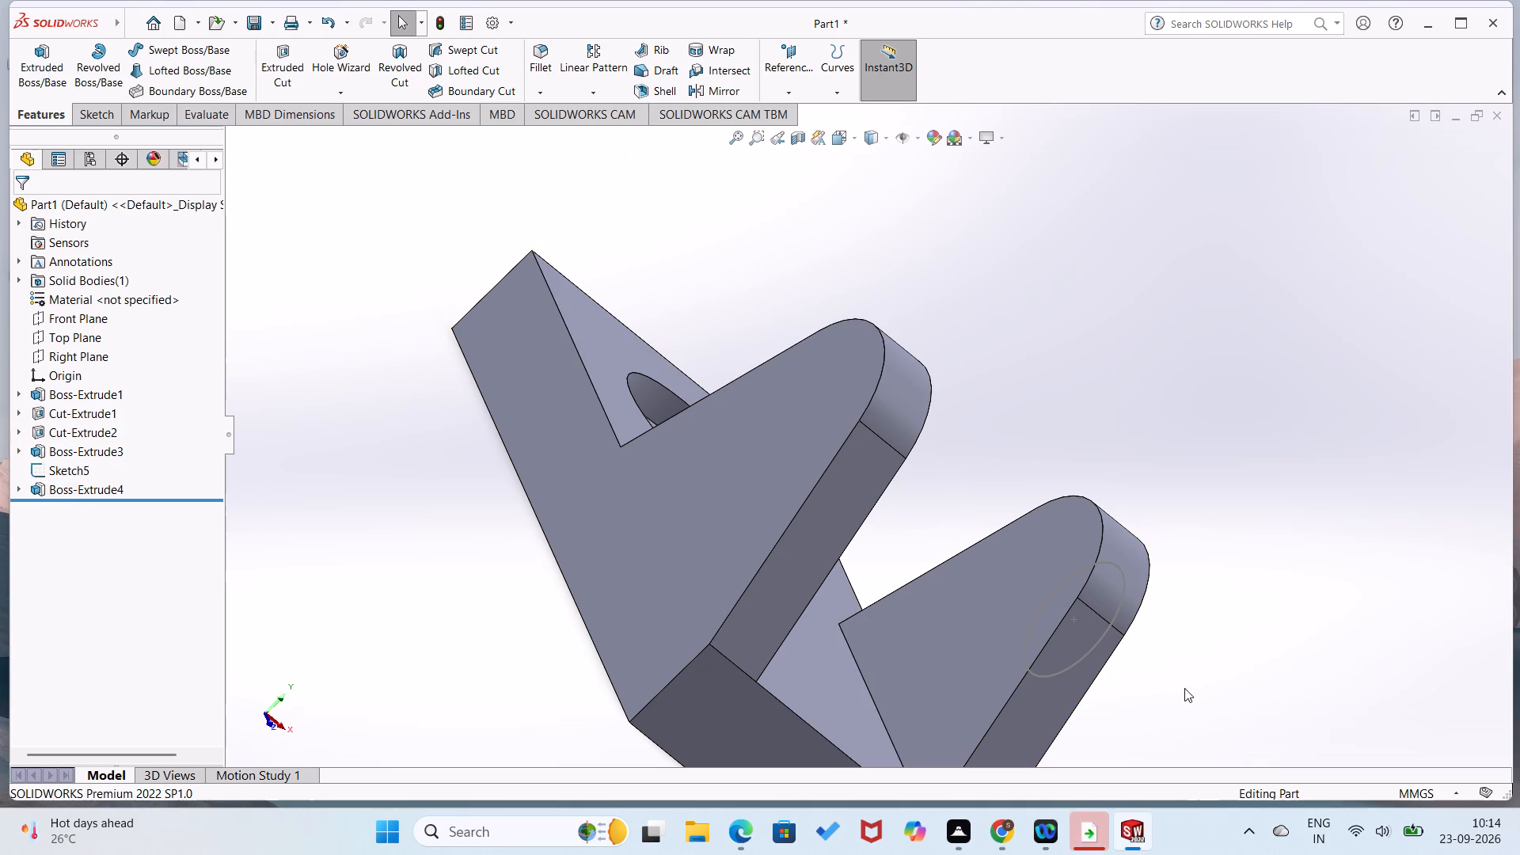
Start a new sketch on the flat outer side face carrying the 30 mm circle.
click(103, 125)
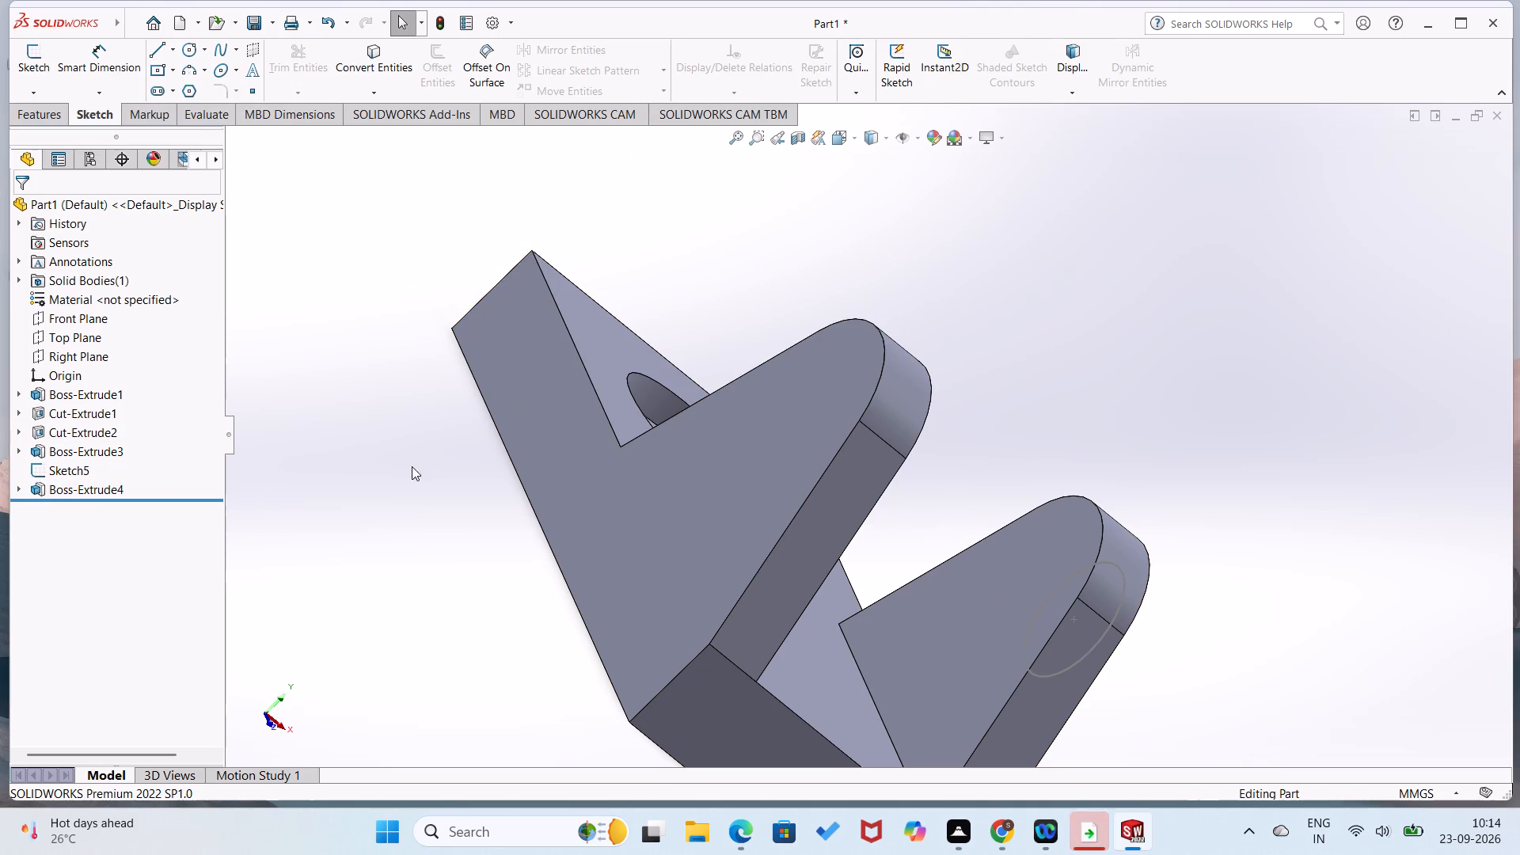
middle_drag(395, 493, 238, 461)
right_click(405, 578)
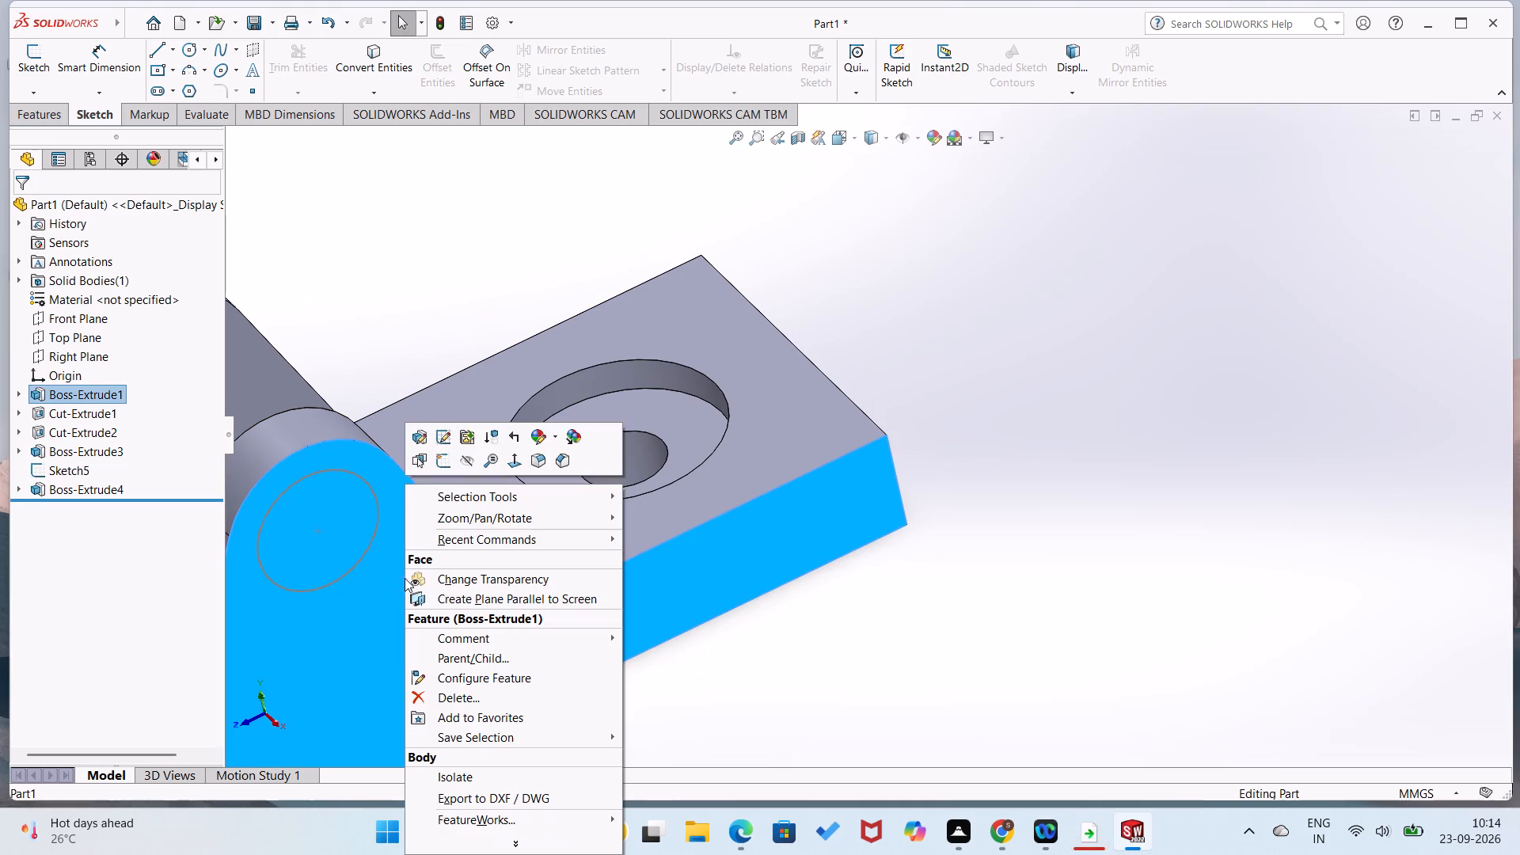
click(444, 458)
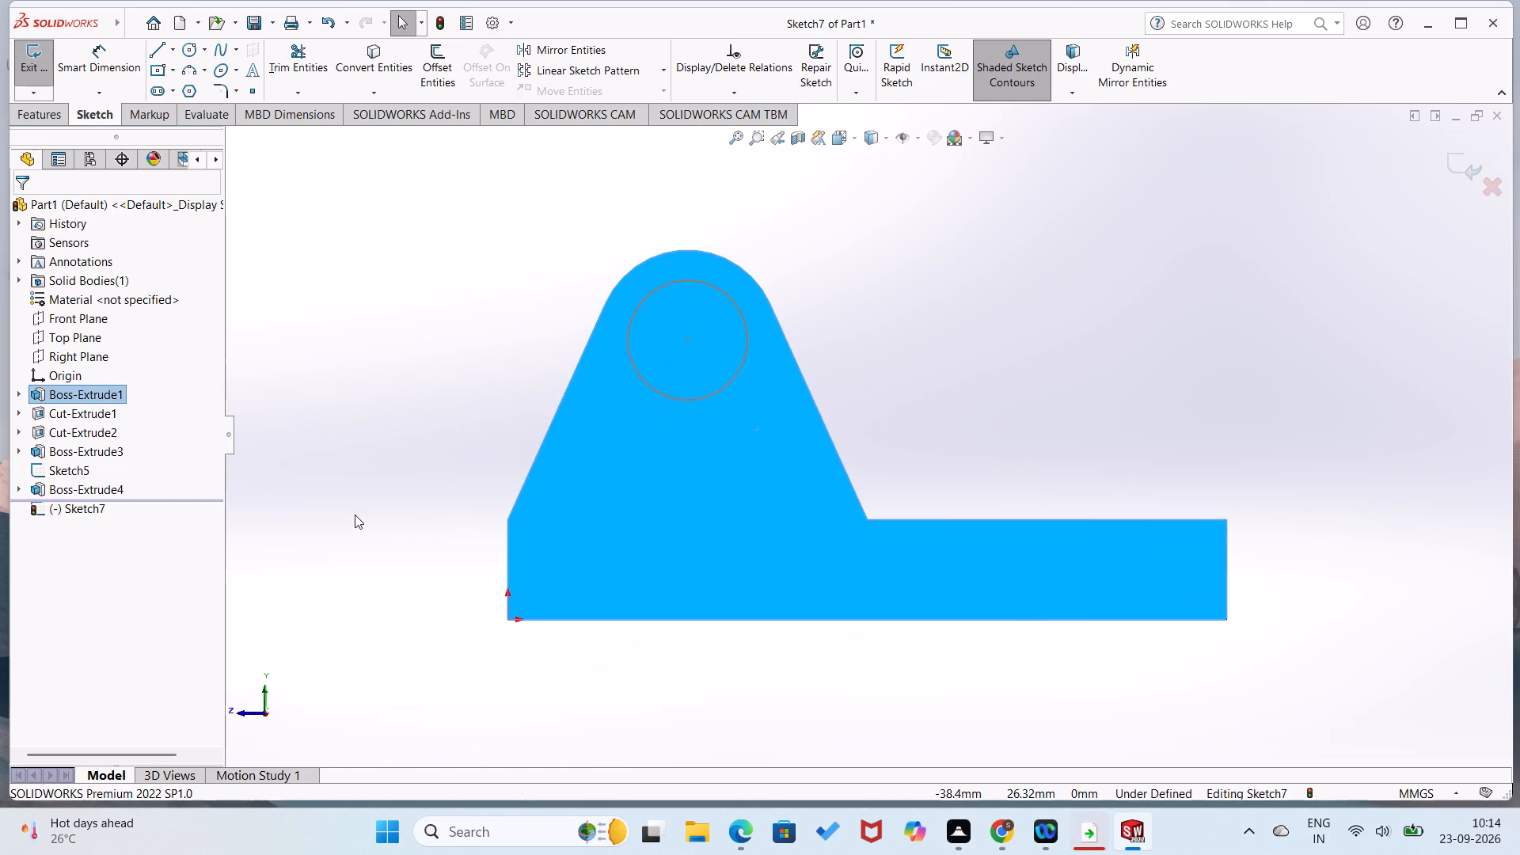
click(355, 515)
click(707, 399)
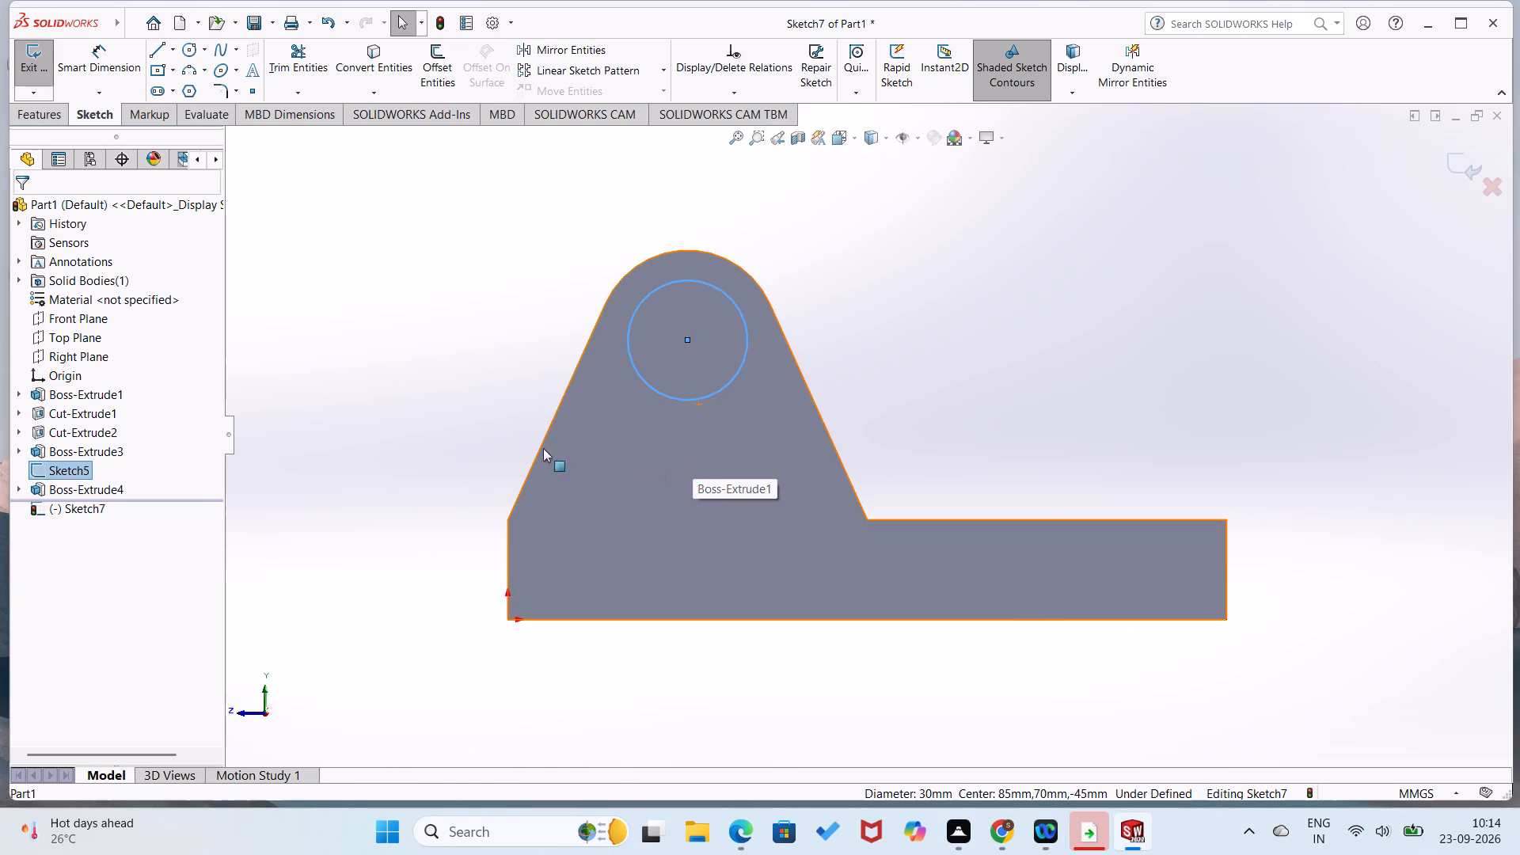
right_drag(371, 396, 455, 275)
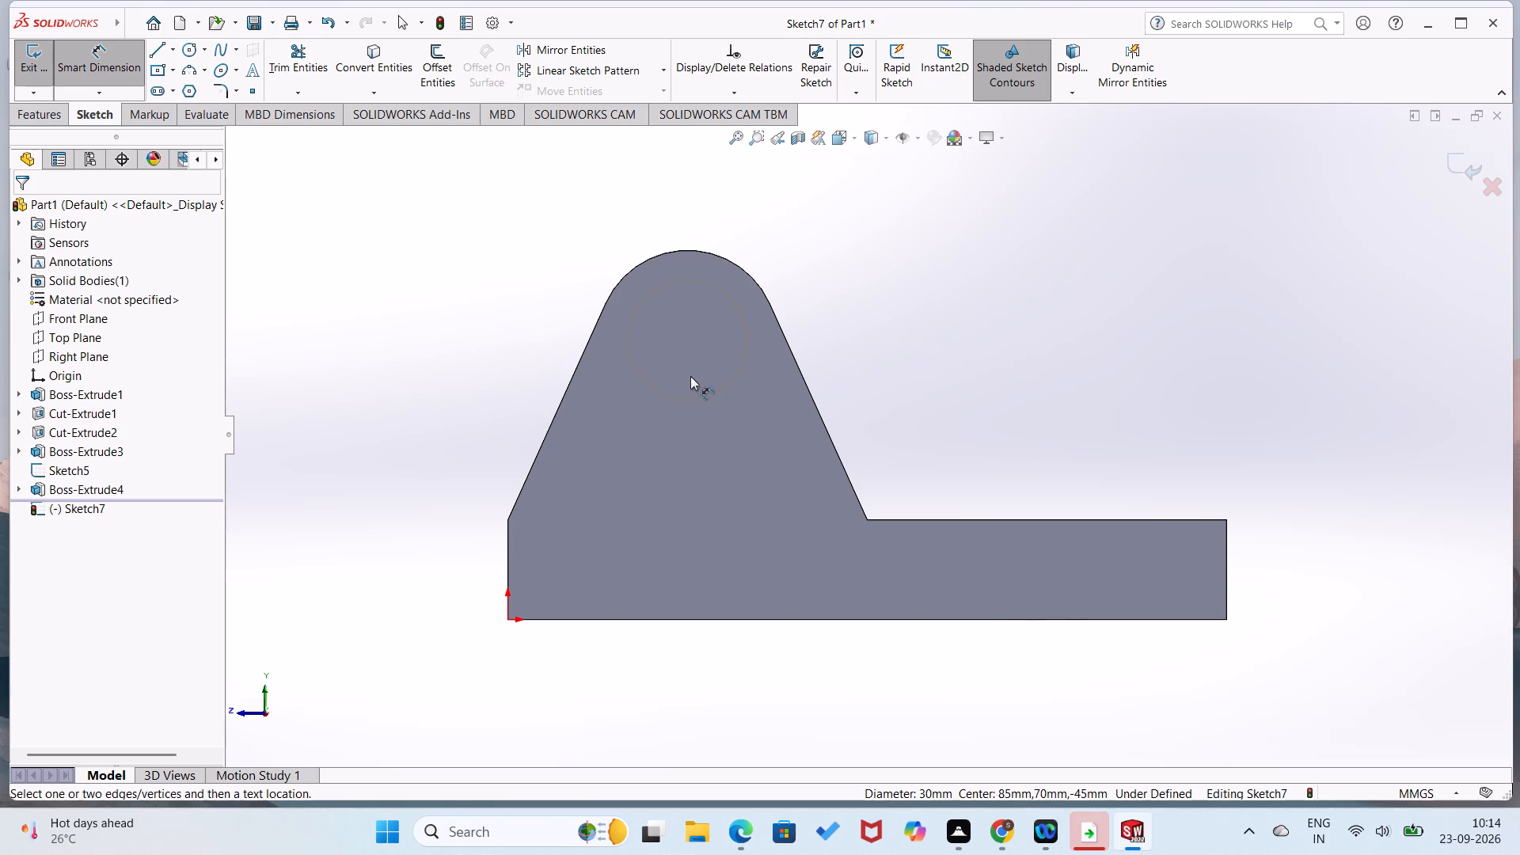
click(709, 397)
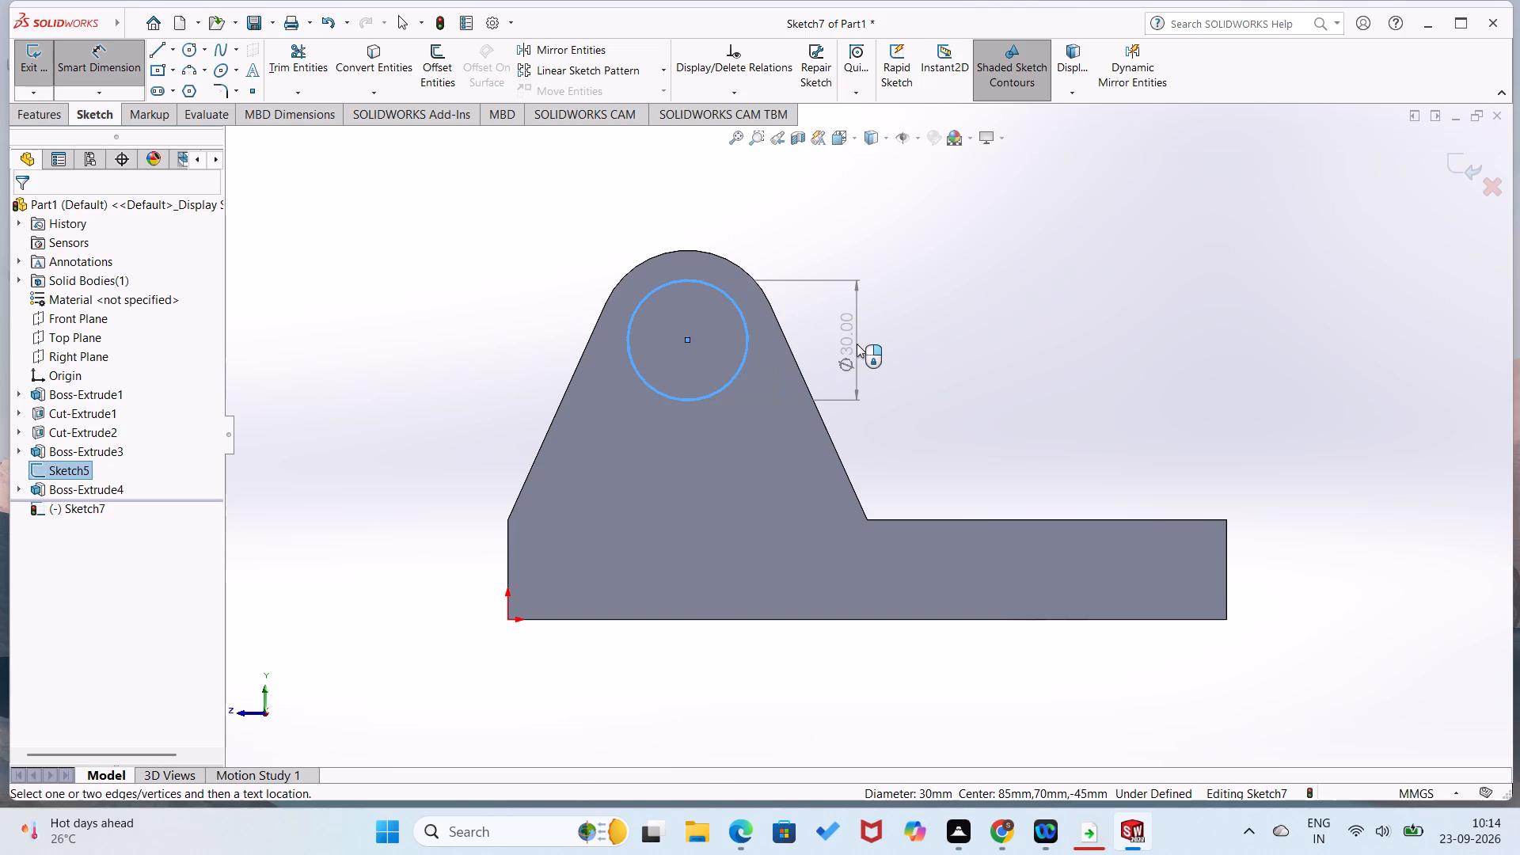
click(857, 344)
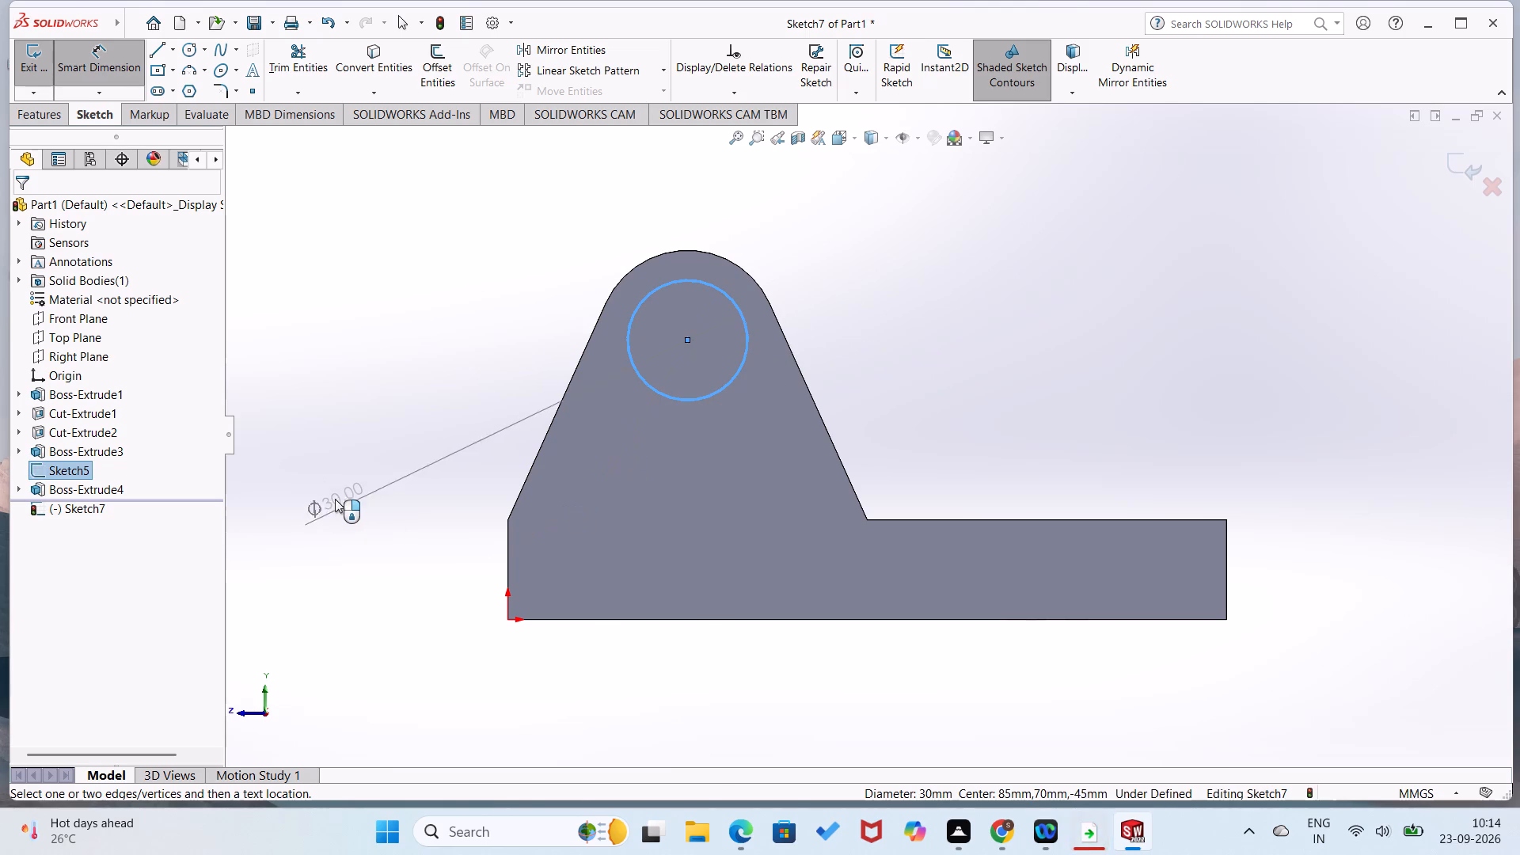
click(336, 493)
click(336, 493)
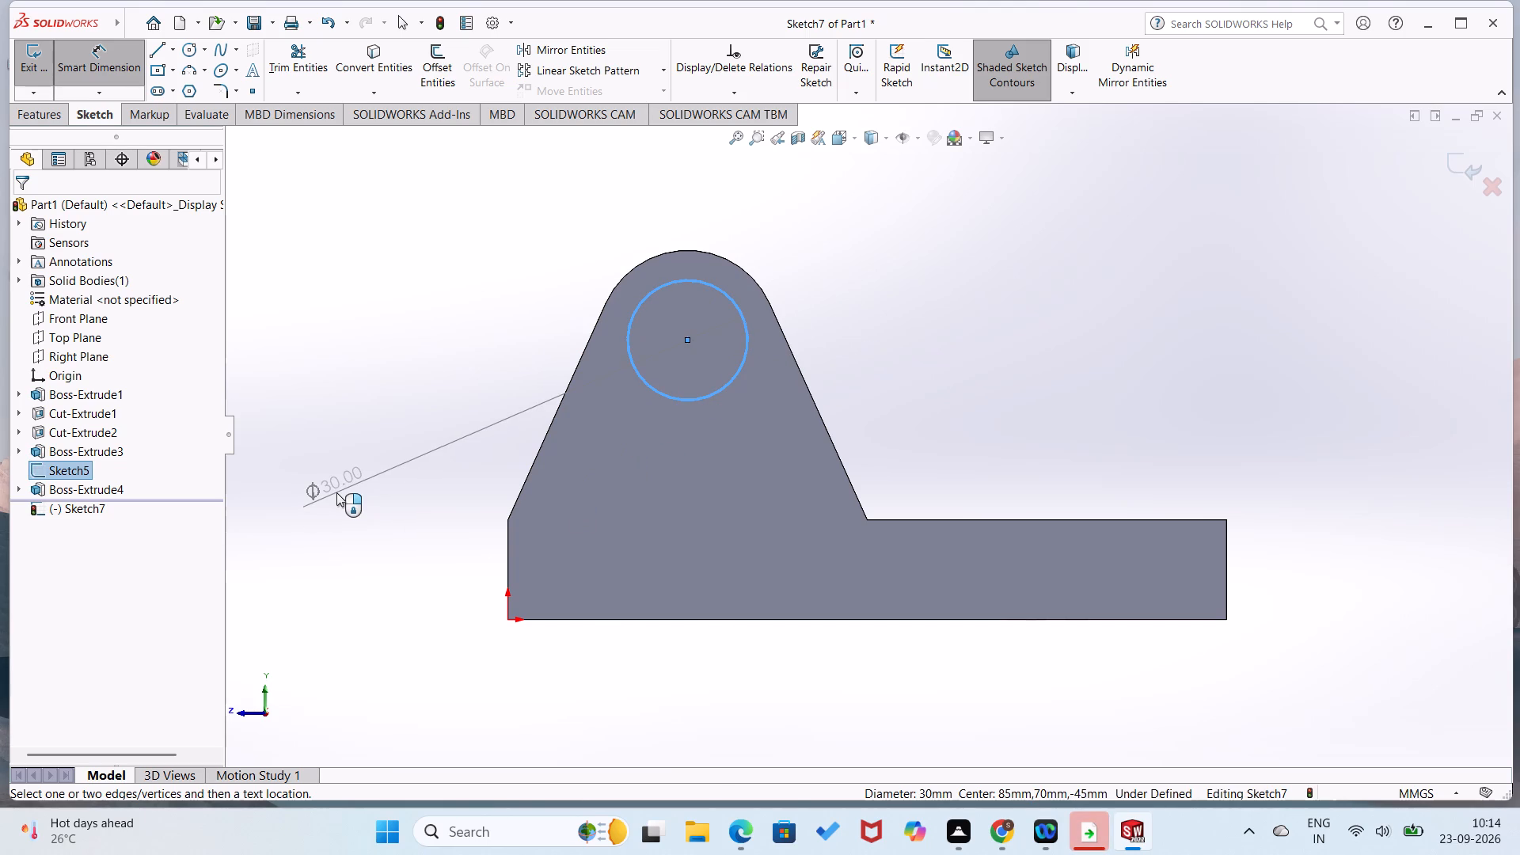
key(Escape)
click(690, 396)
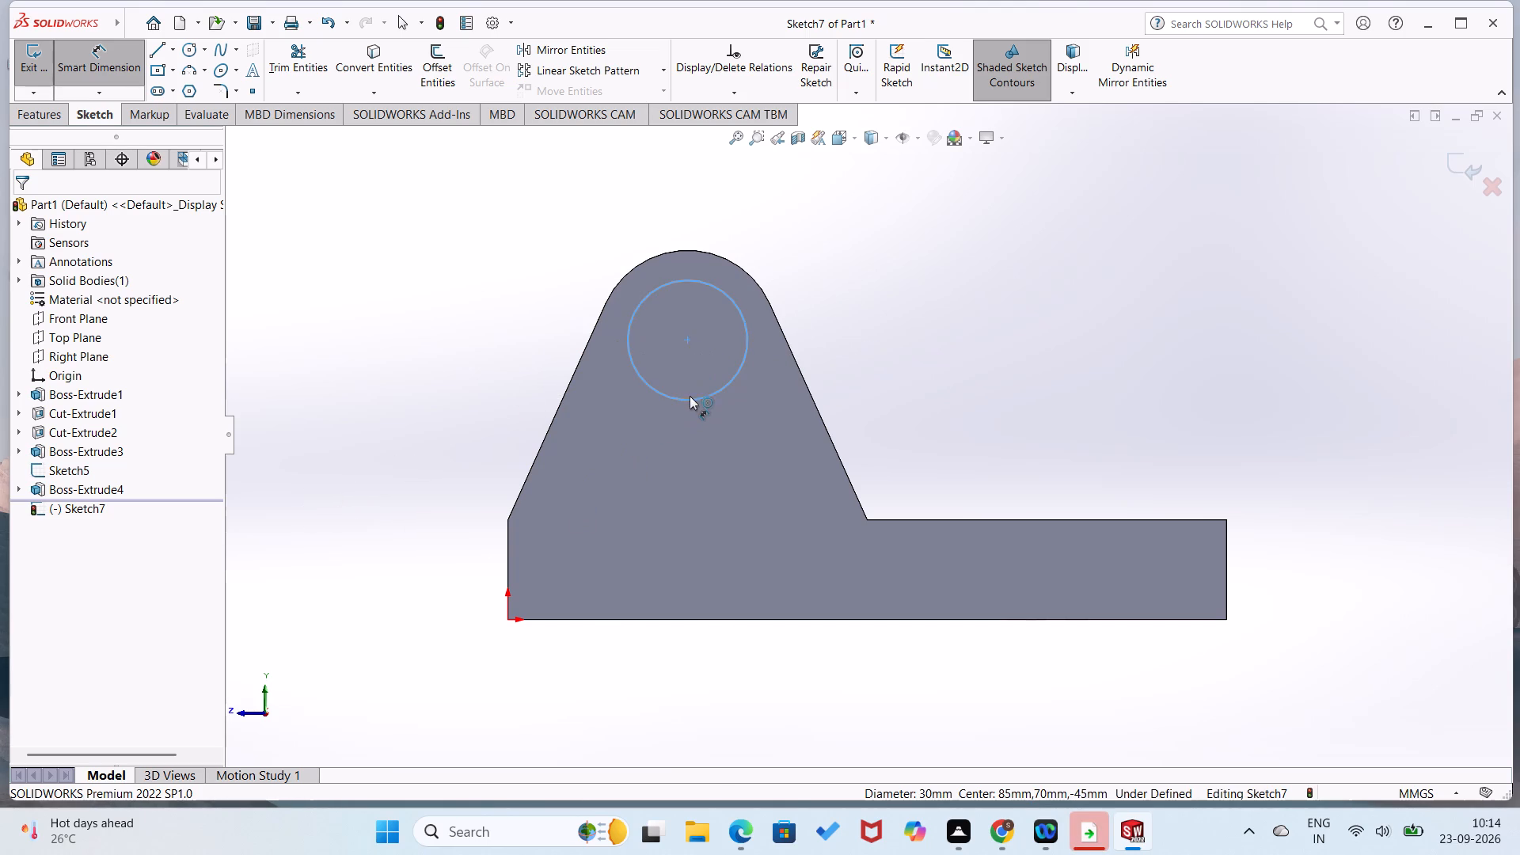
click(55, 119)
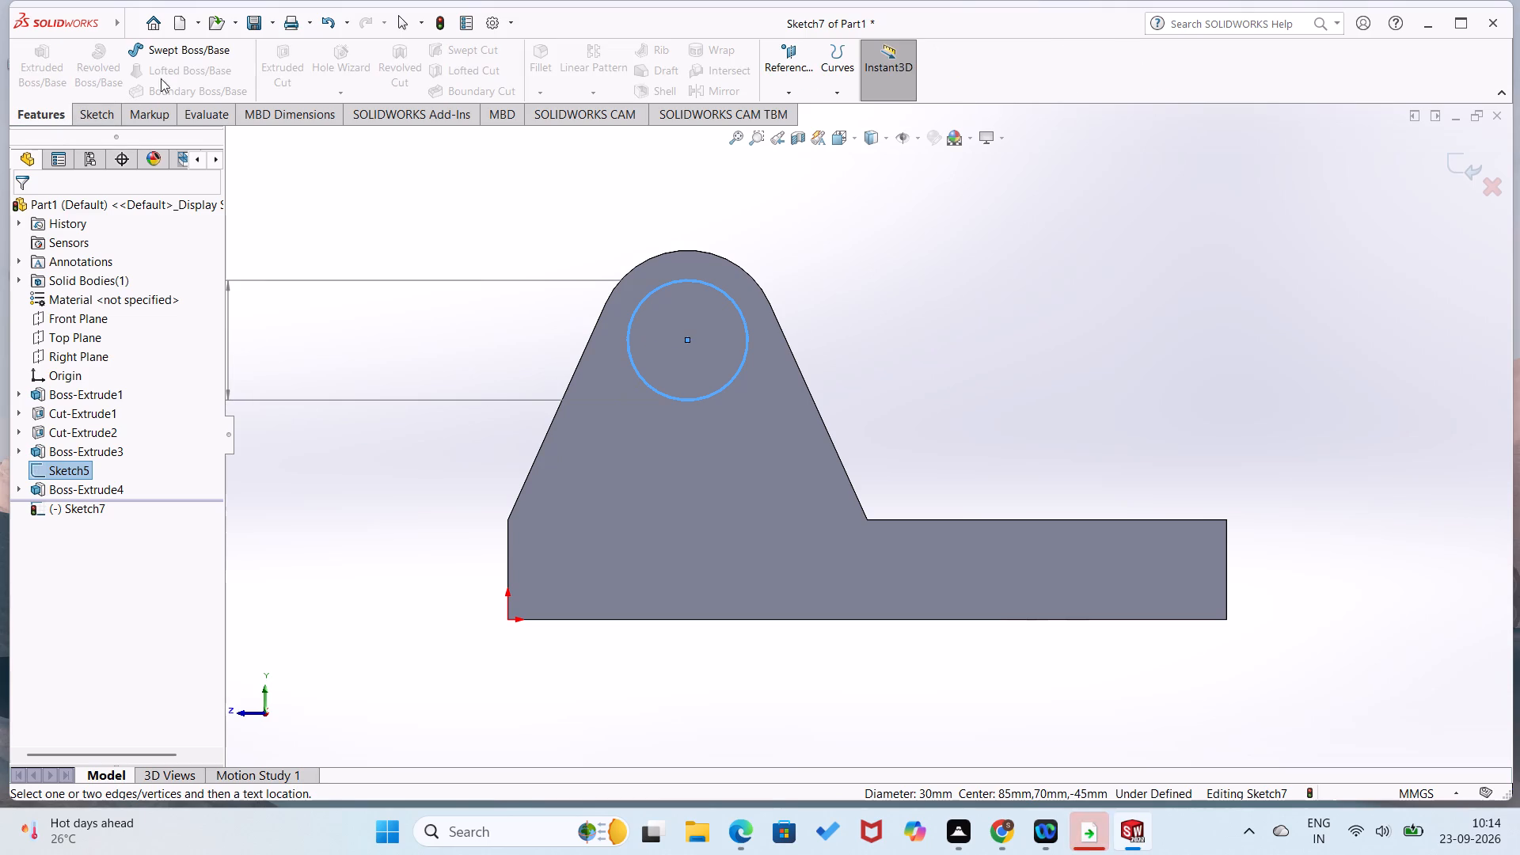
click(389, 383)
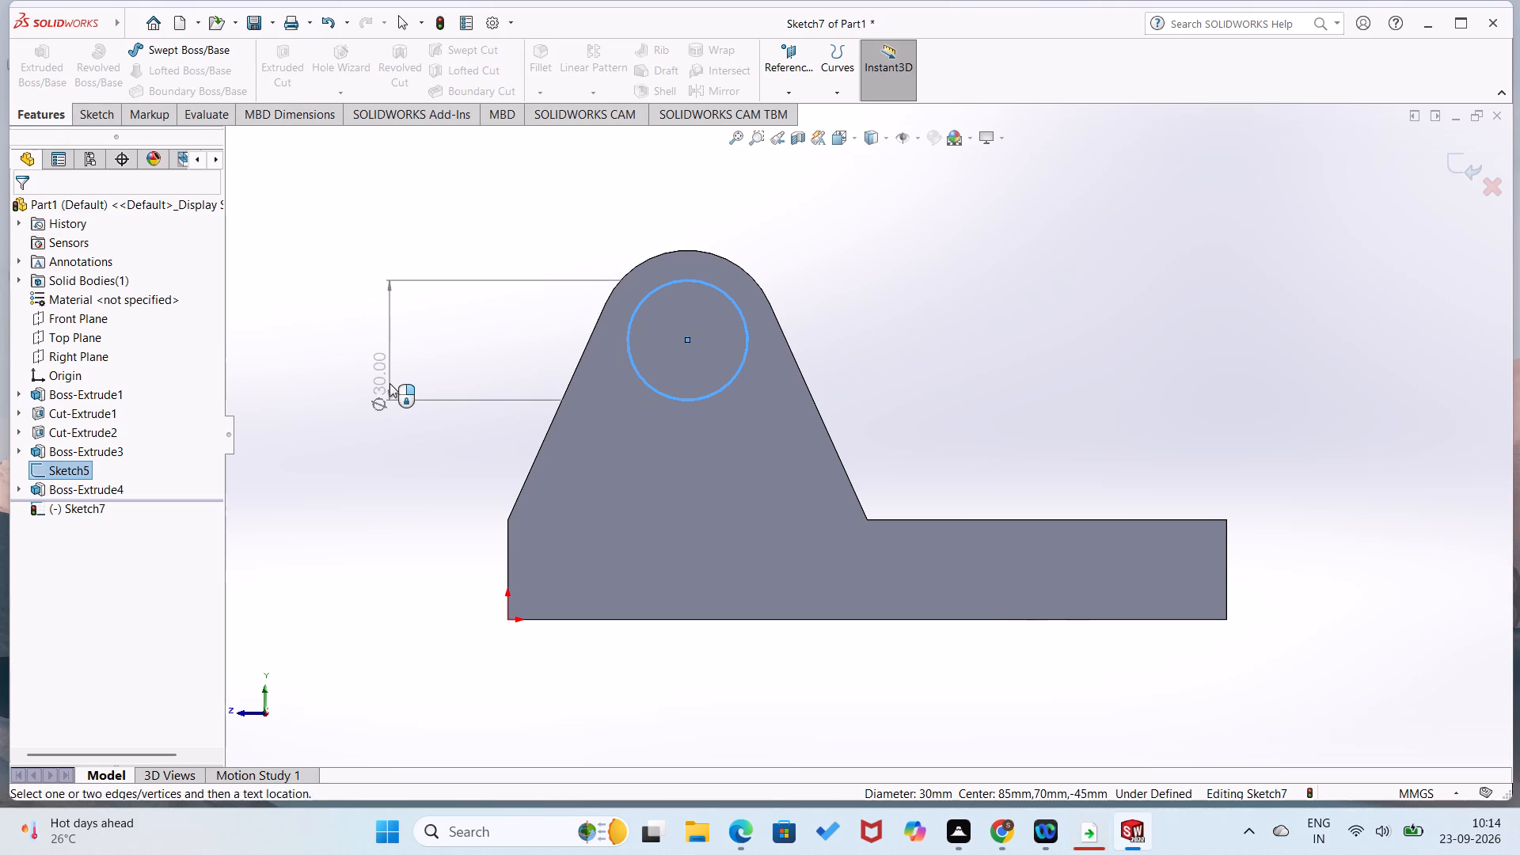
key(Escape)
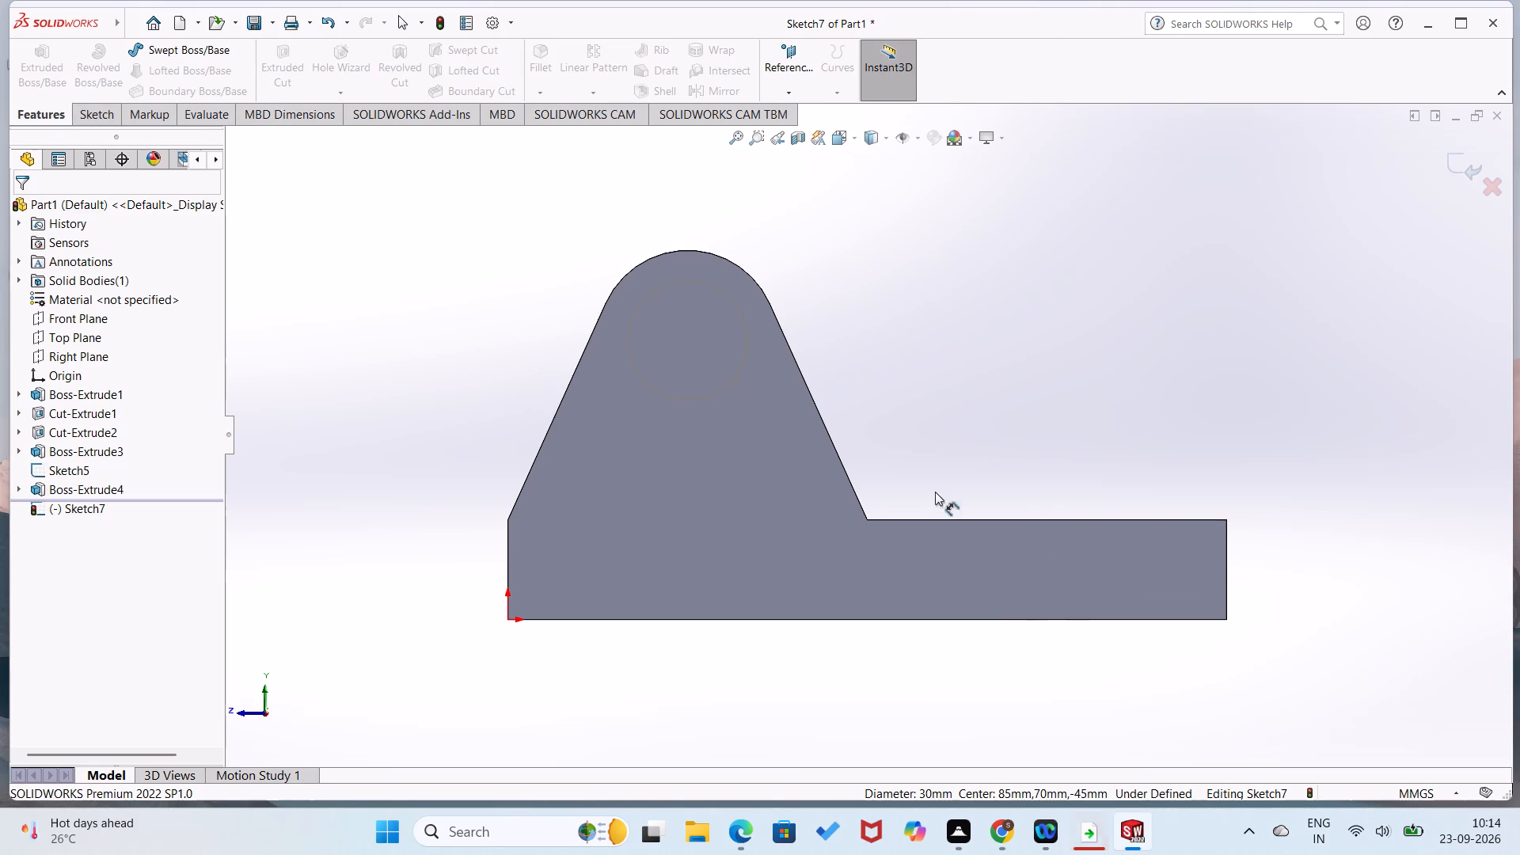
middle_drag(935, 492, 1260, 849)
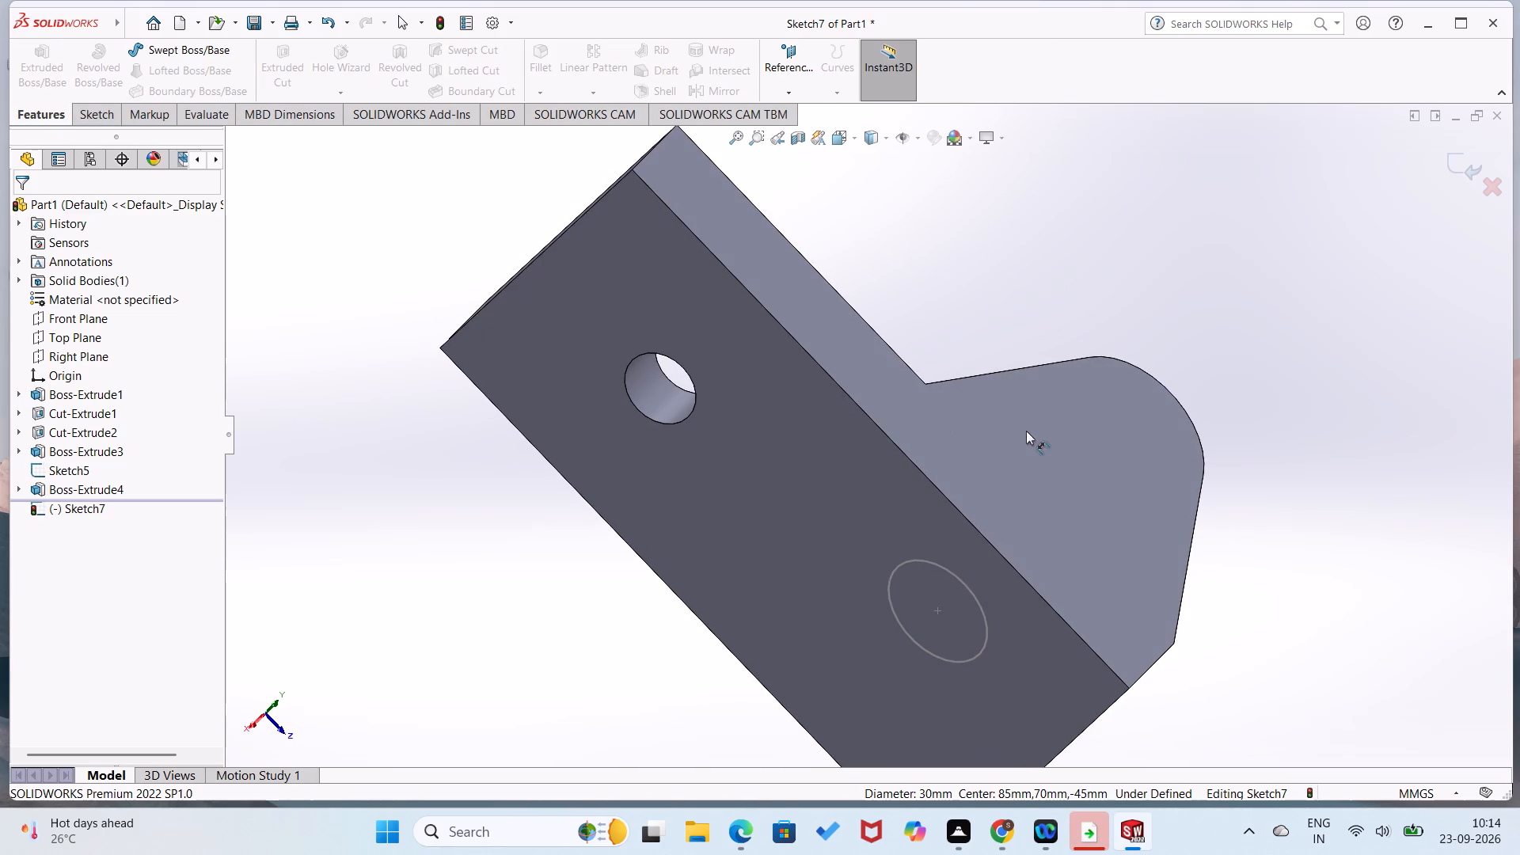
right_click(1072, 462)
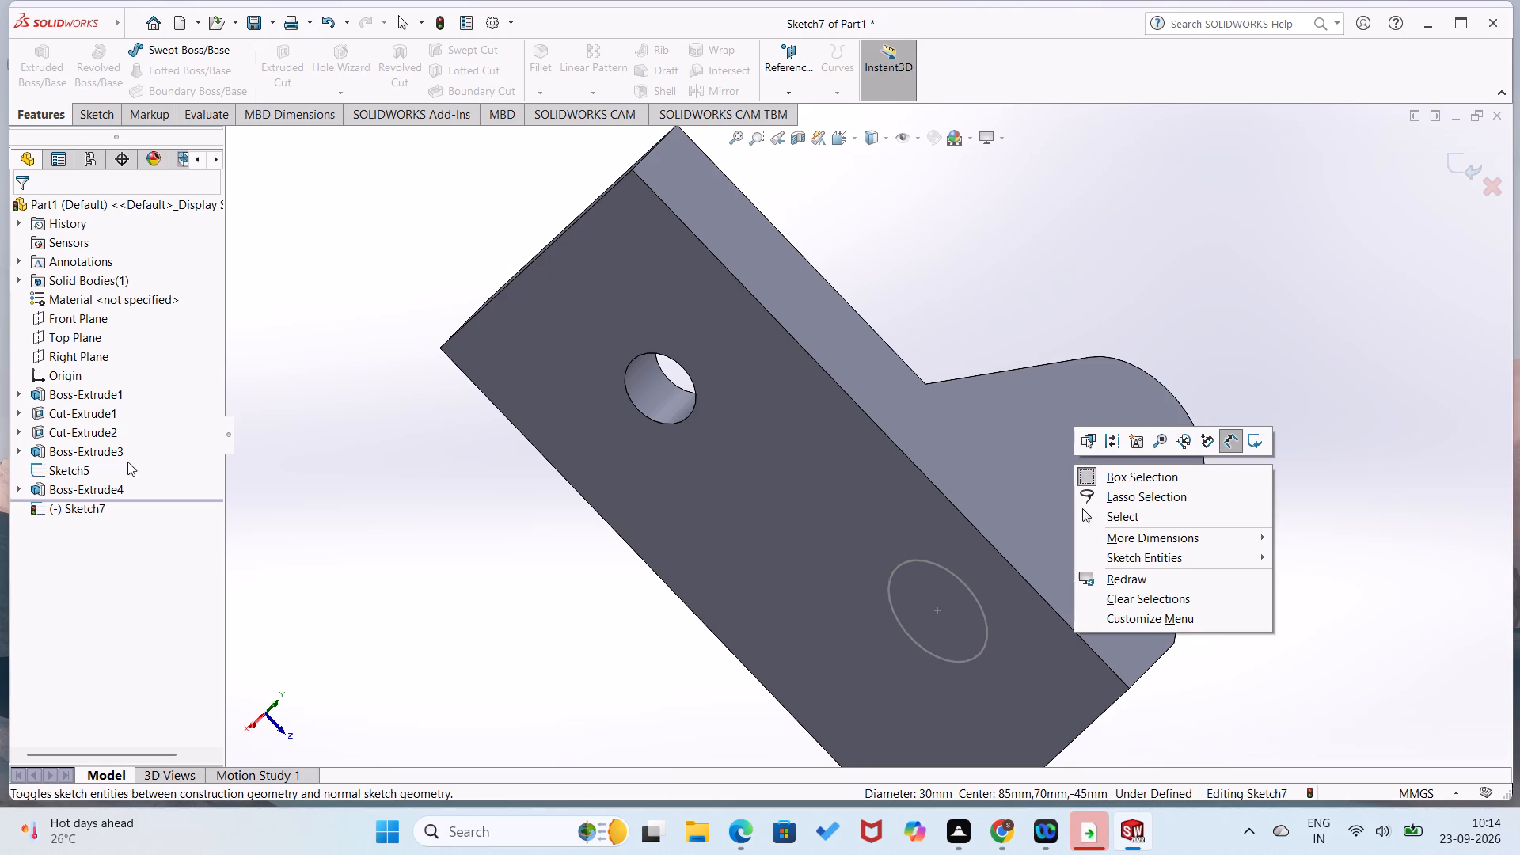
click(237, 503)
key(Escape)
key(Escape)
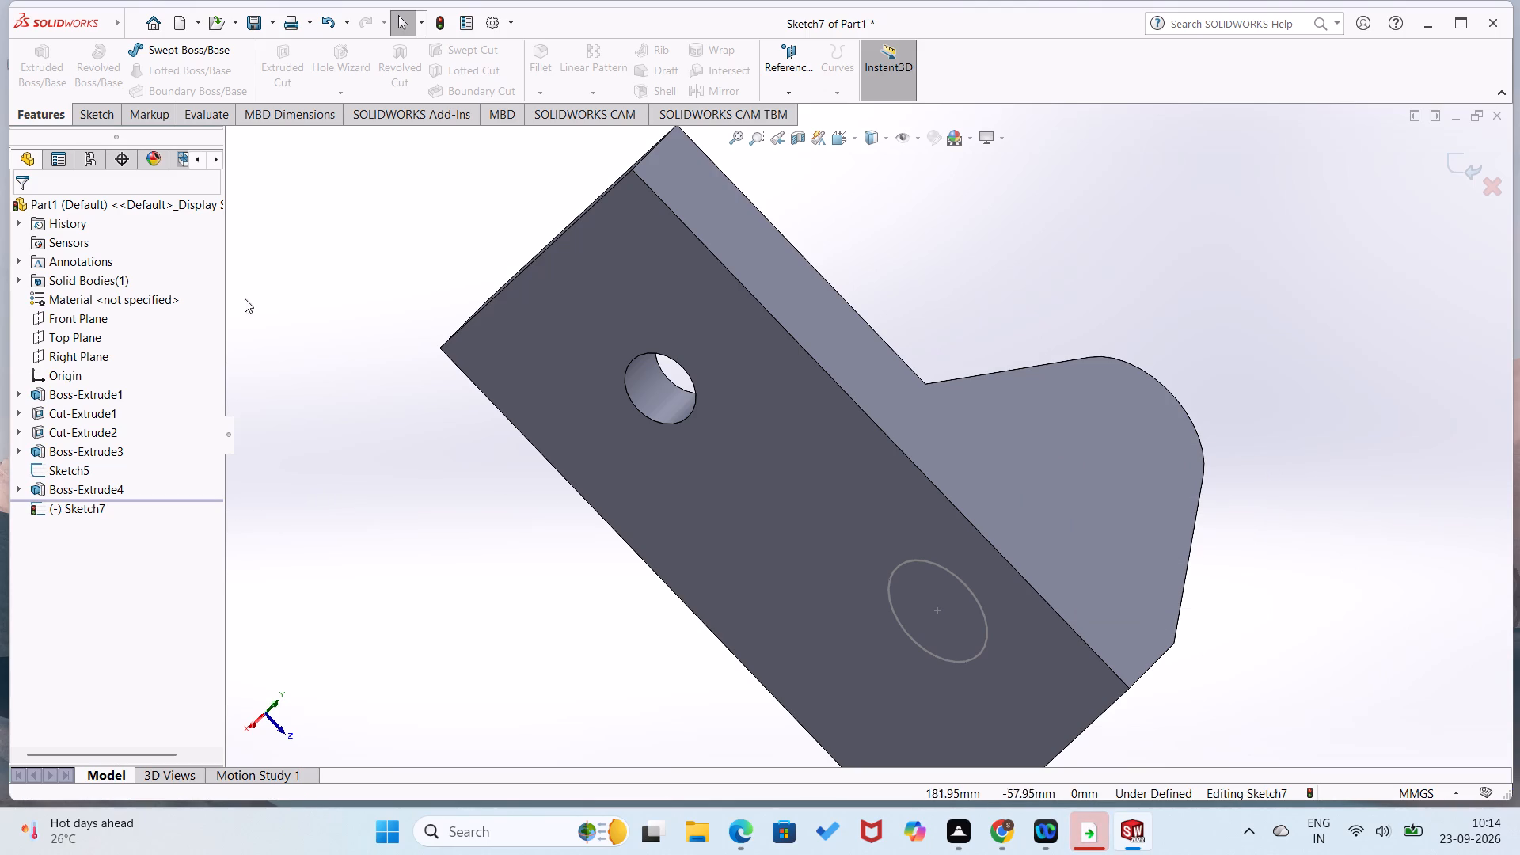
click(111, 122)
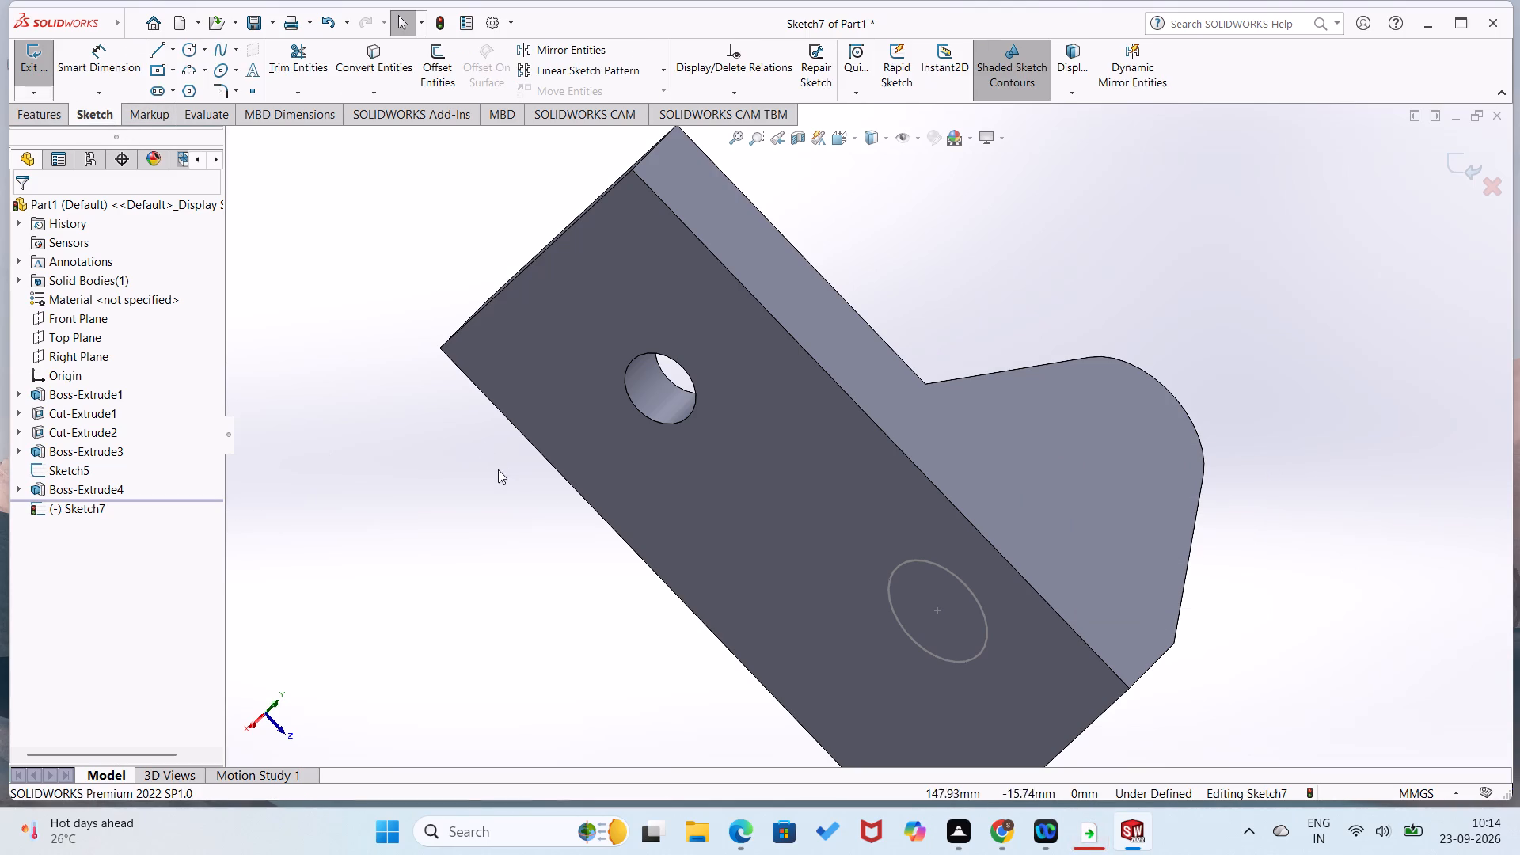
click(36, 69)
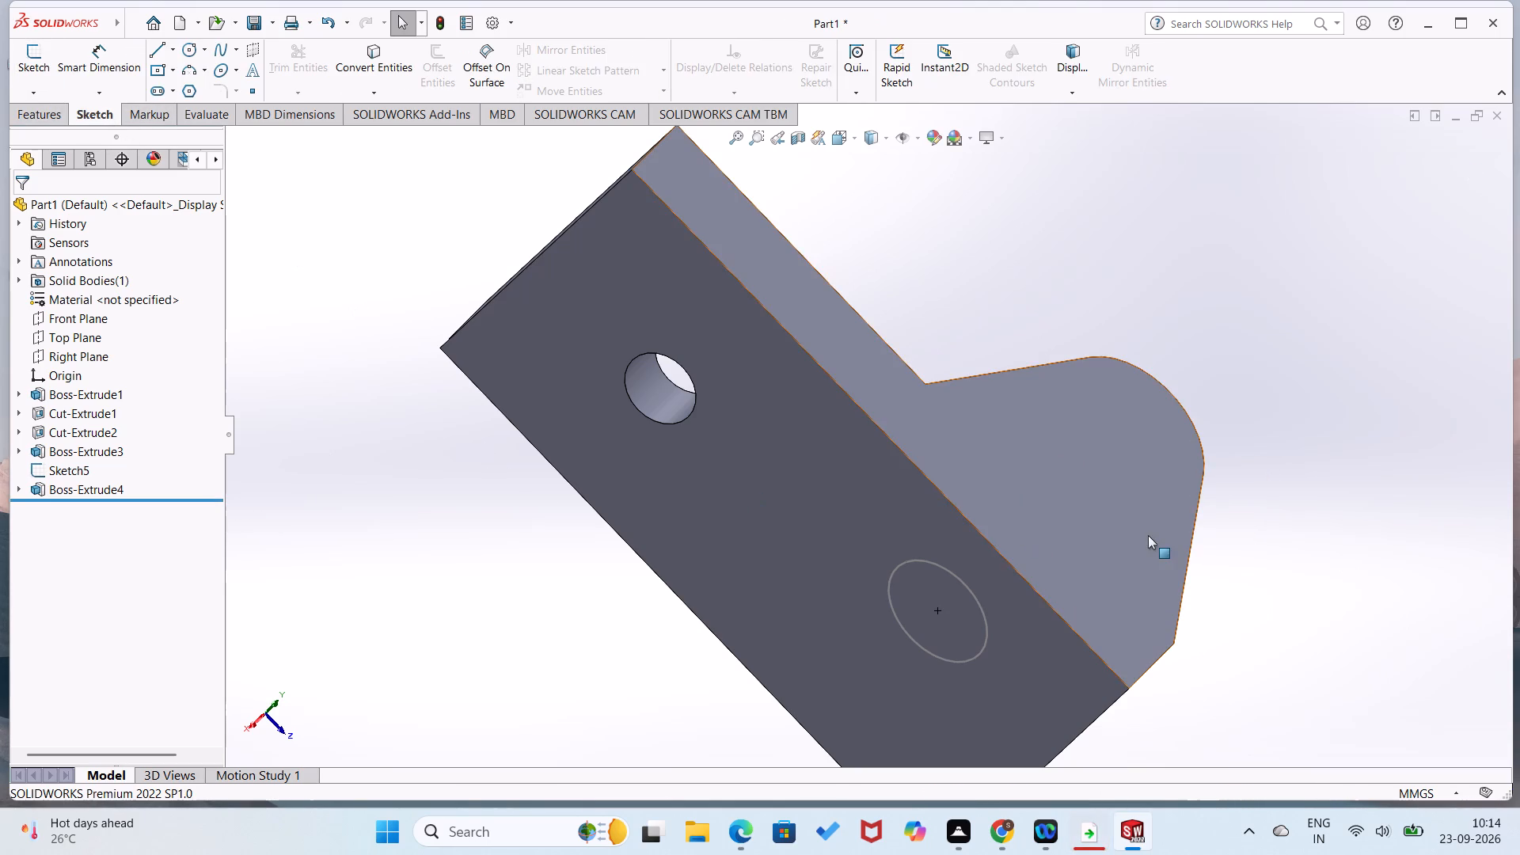
Sketch a circle of 15 mm radius at the lug's arc centre on the outer side face opposite the existing circle.
right_click(1041, 509)
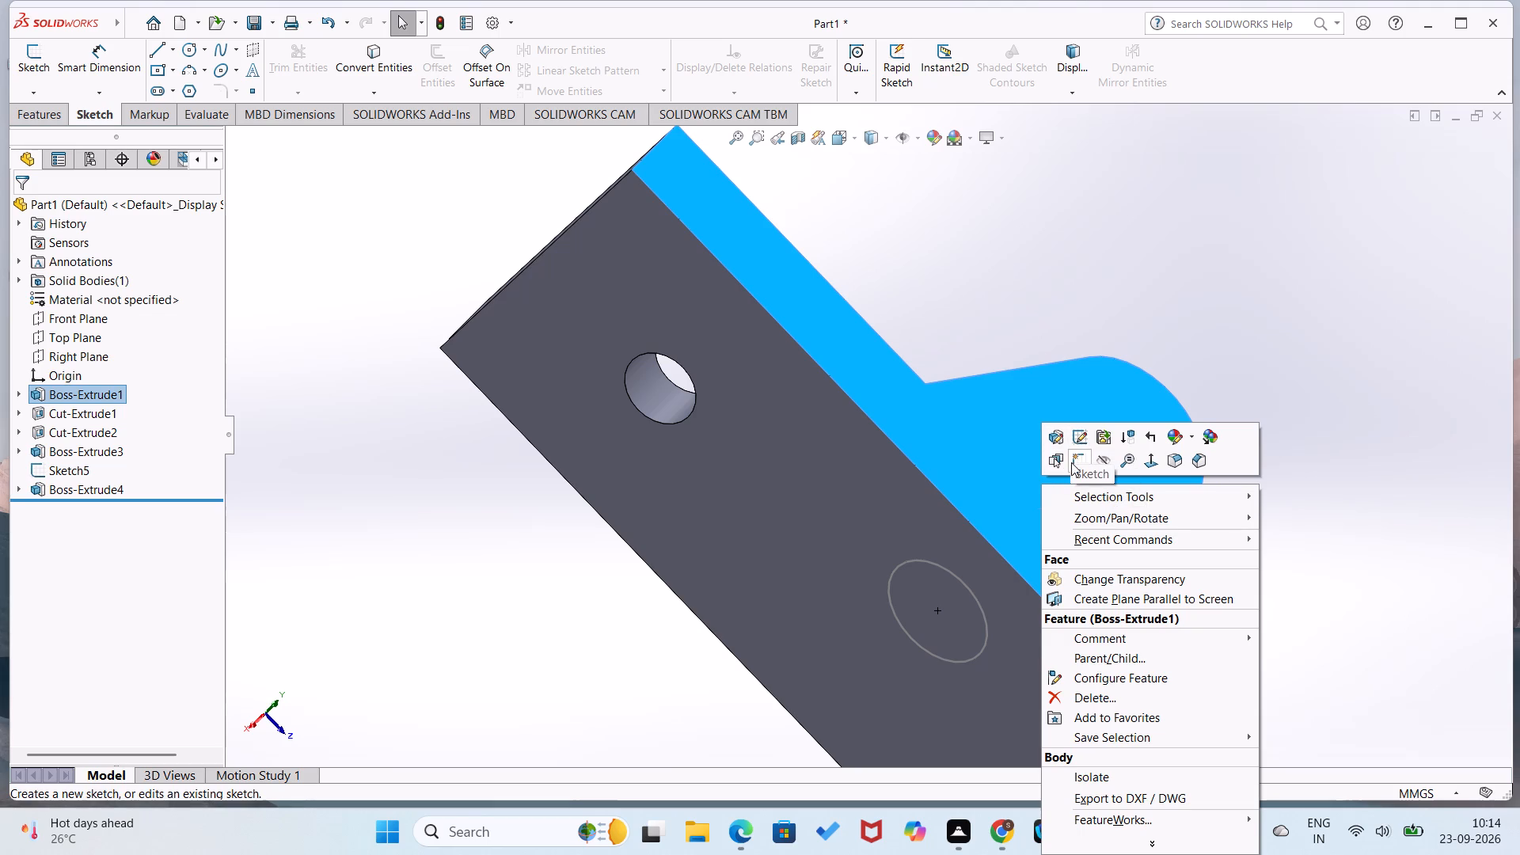
click(1076, 466)
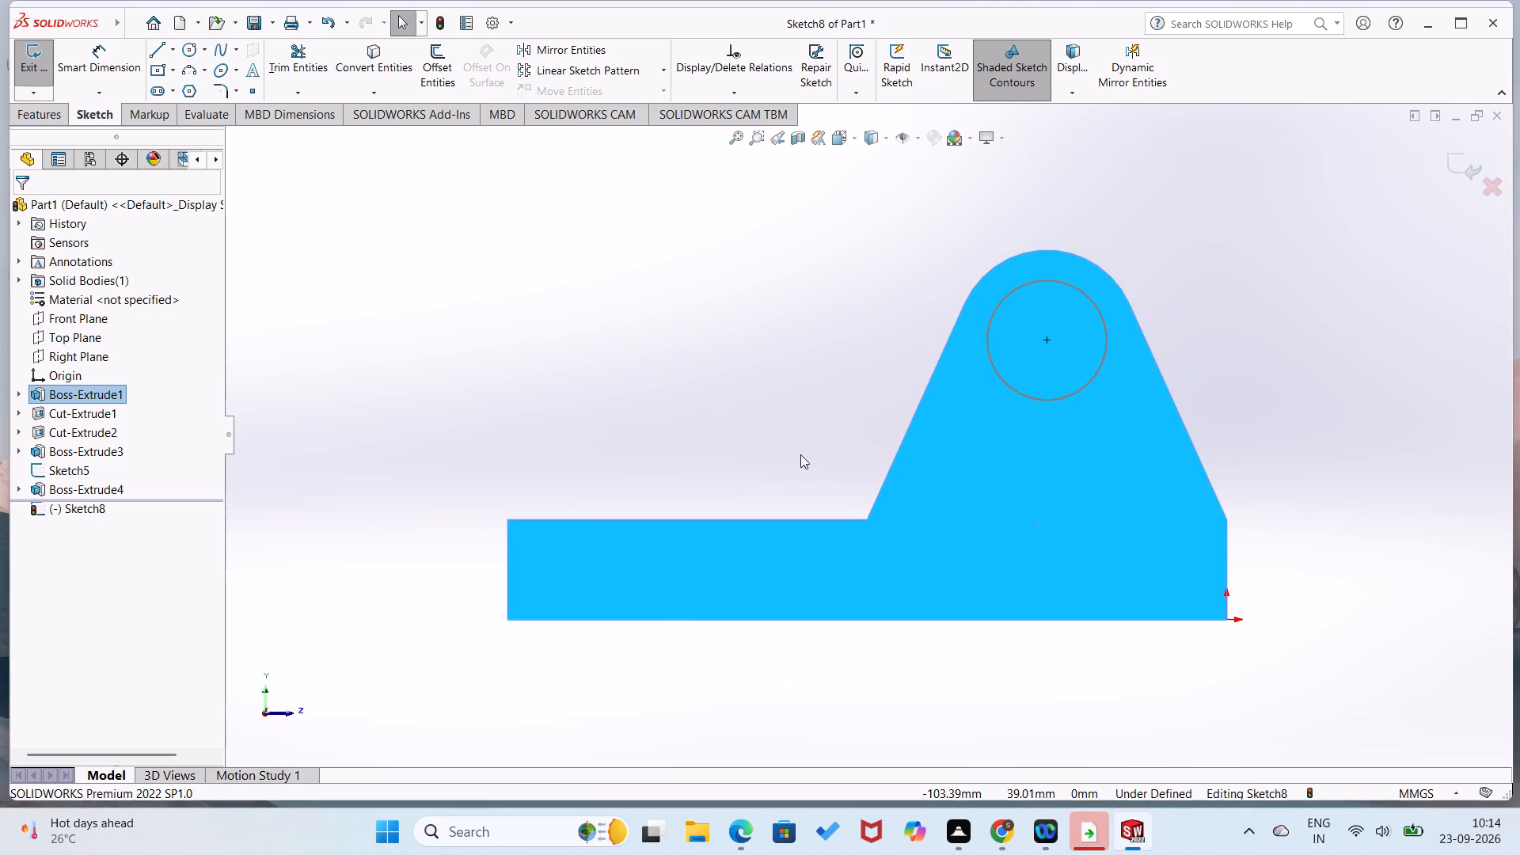
click(795, 450)
right_drag(804, 274, 715, 366)
right_drag(715, 366, 761, 336)
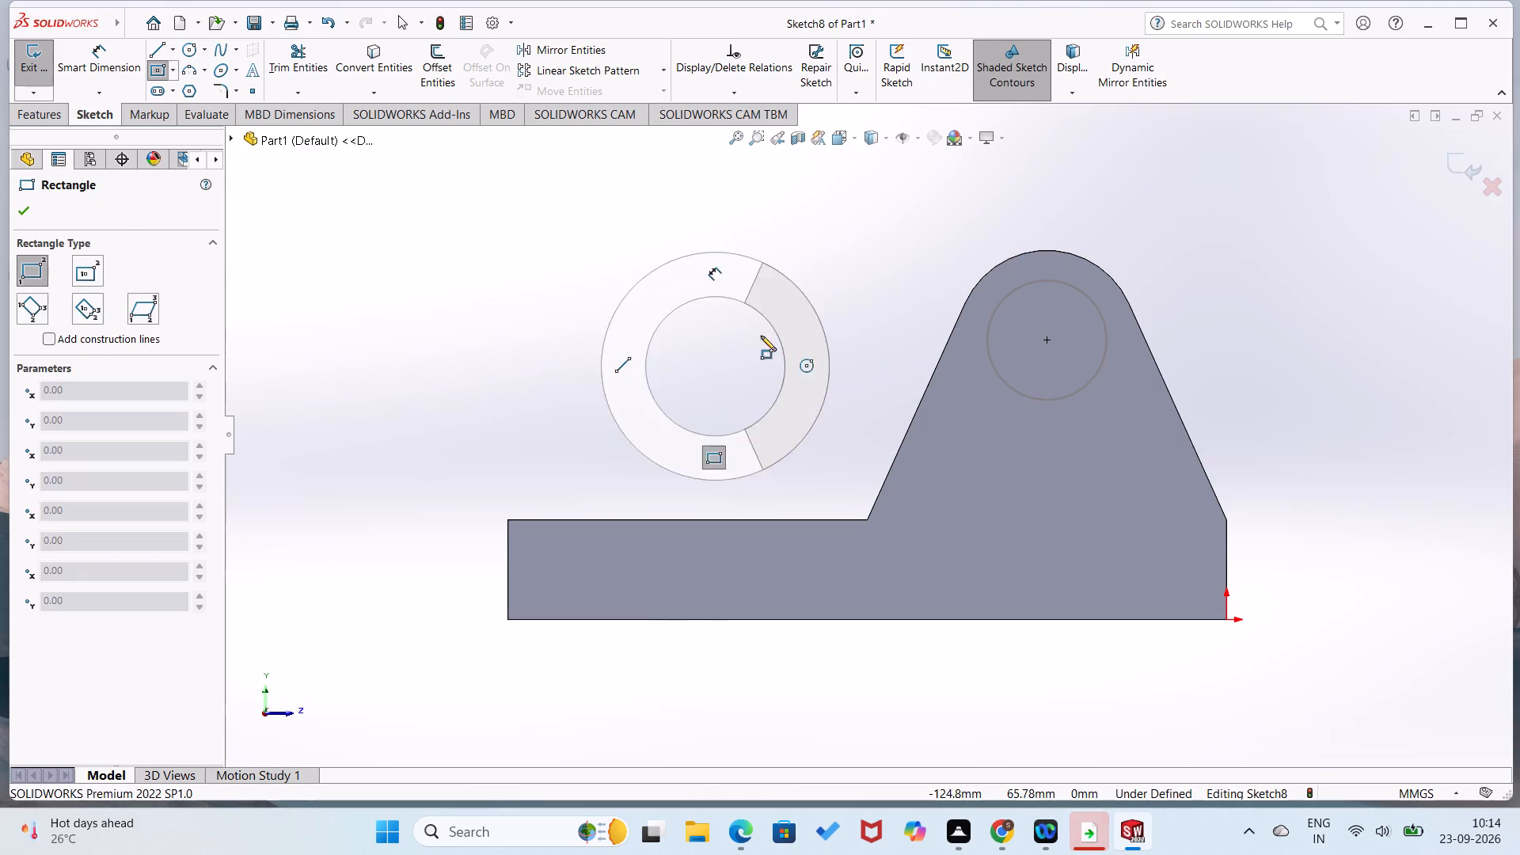
right_drag(761, 336, 944, 222)
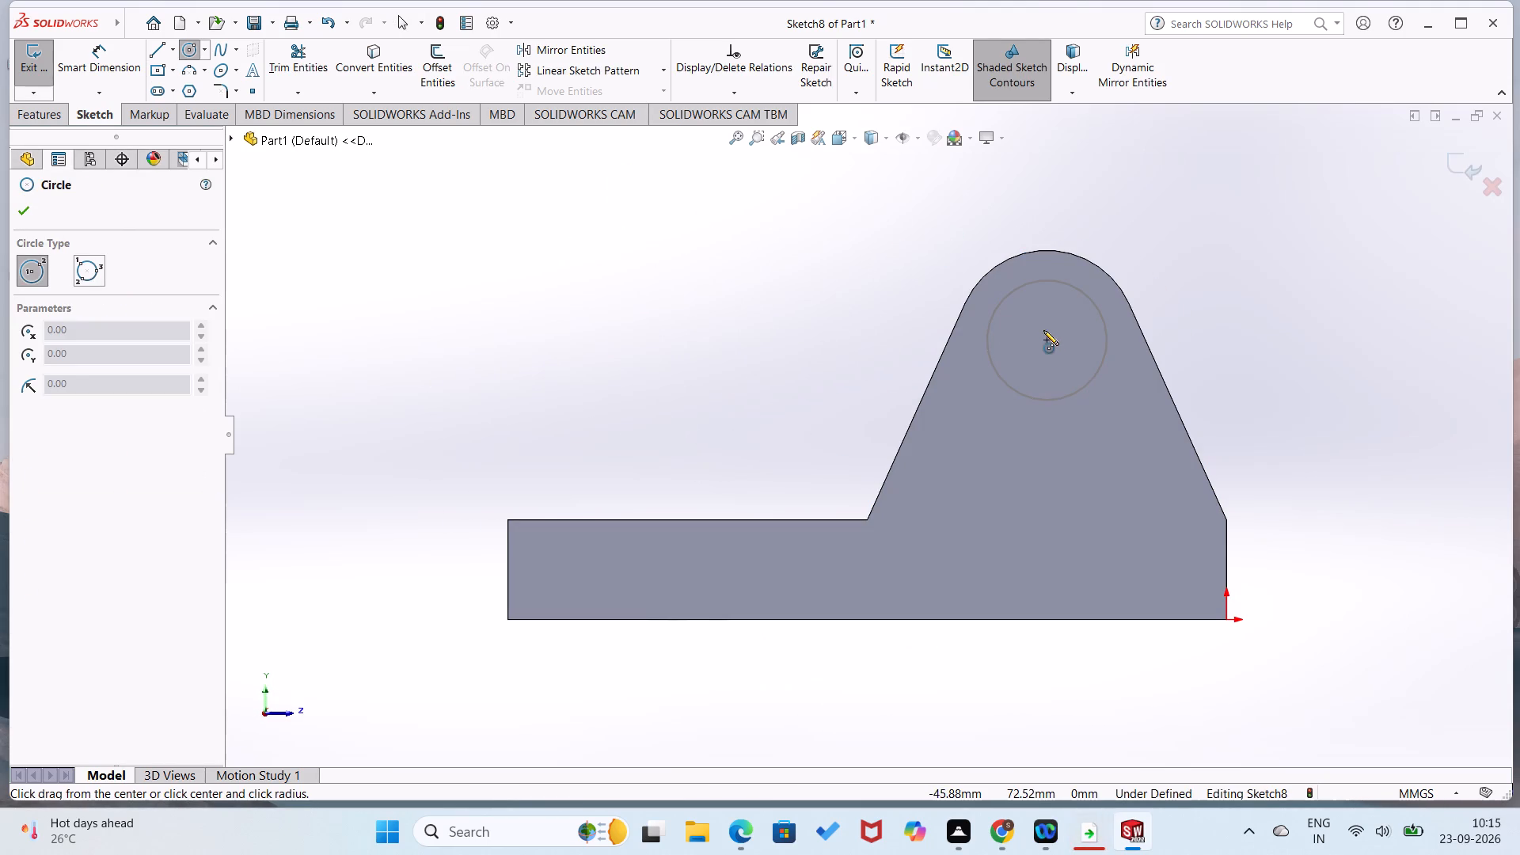
click(1047, 339)
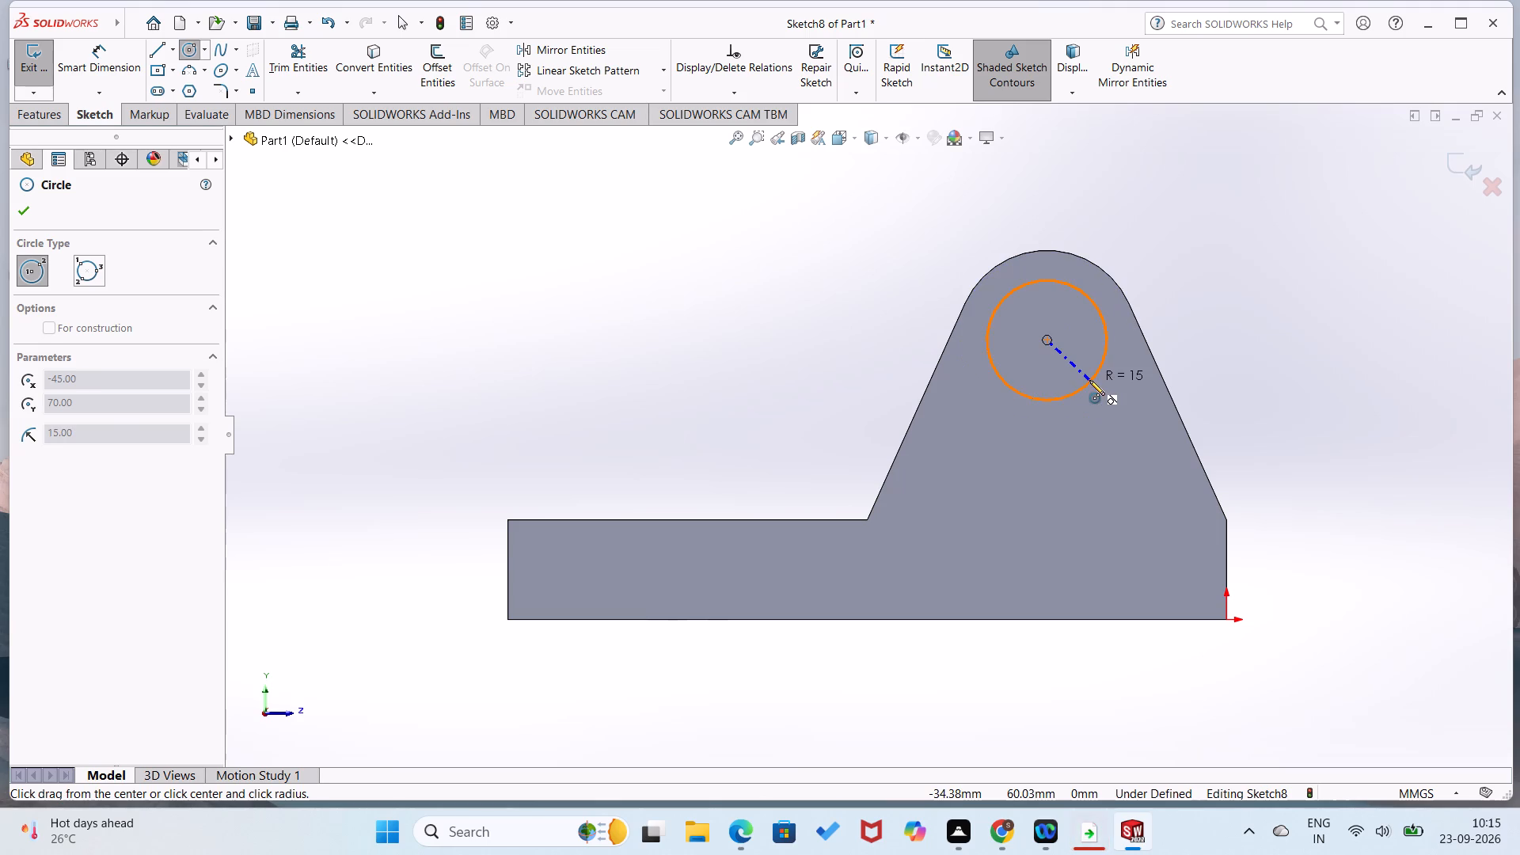
click(1089, 380)
Dimension the new lug circle's diameter as 30 mm.
right_drag(1045, 450, 1085, 357)
right_drag(1146, 382, 1177, 226)
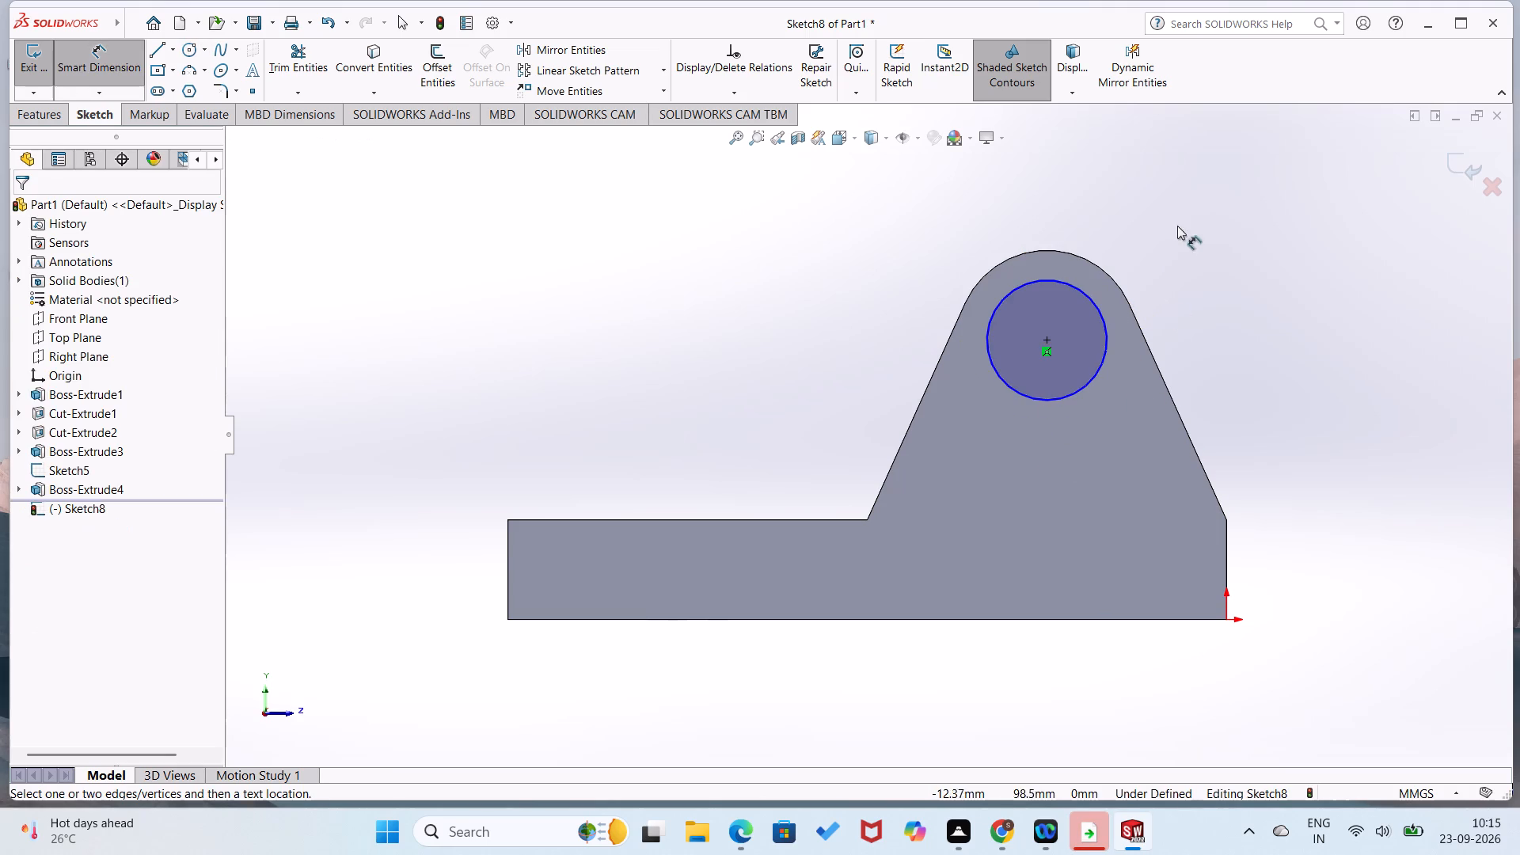
click(1104, 366)
click(1130, 371)
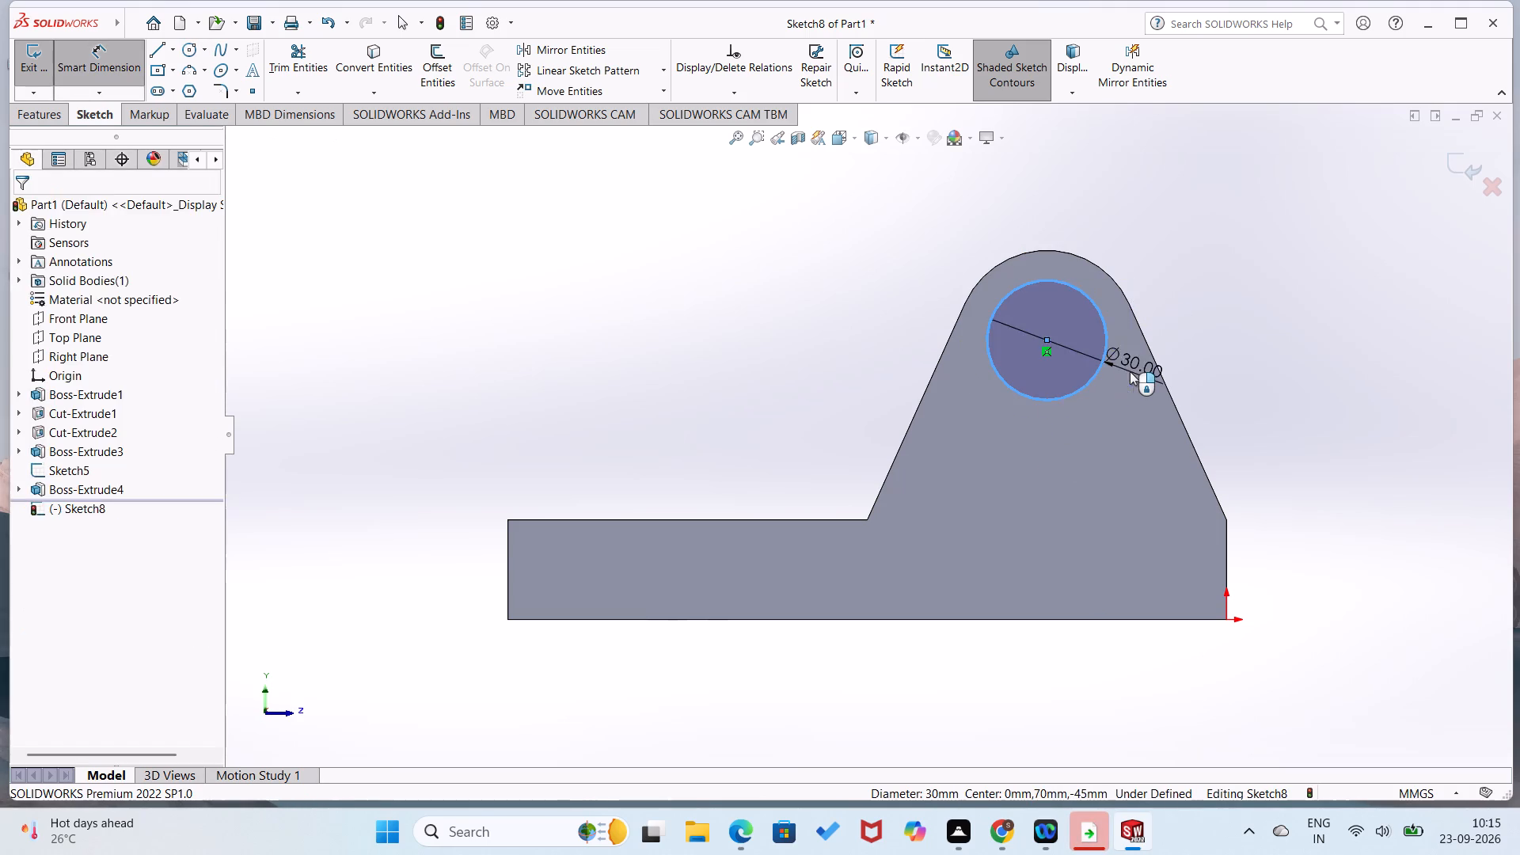
click(1058, 348)
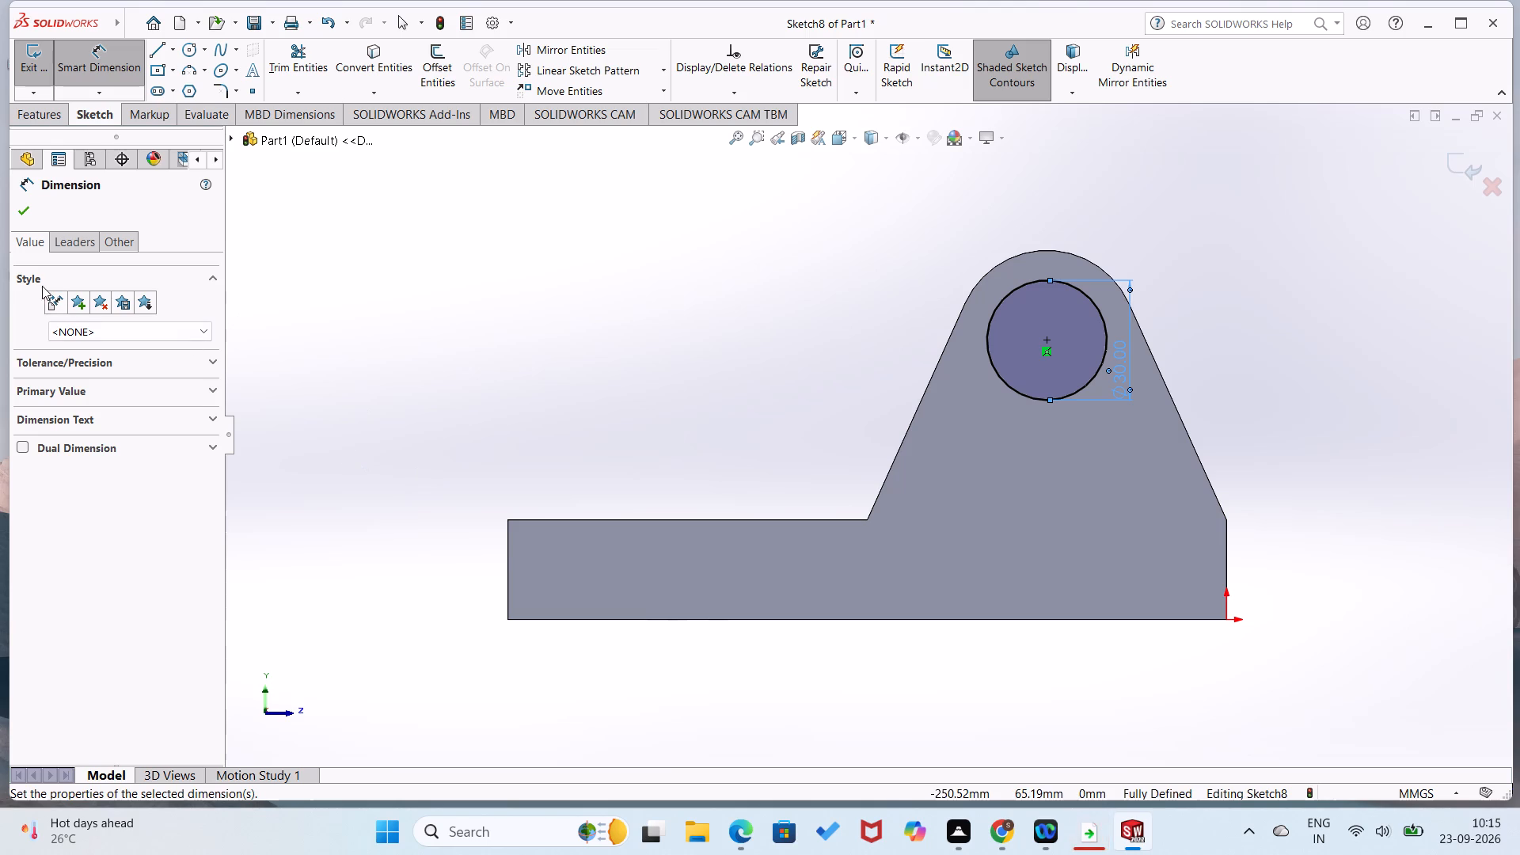
click(25, 218)
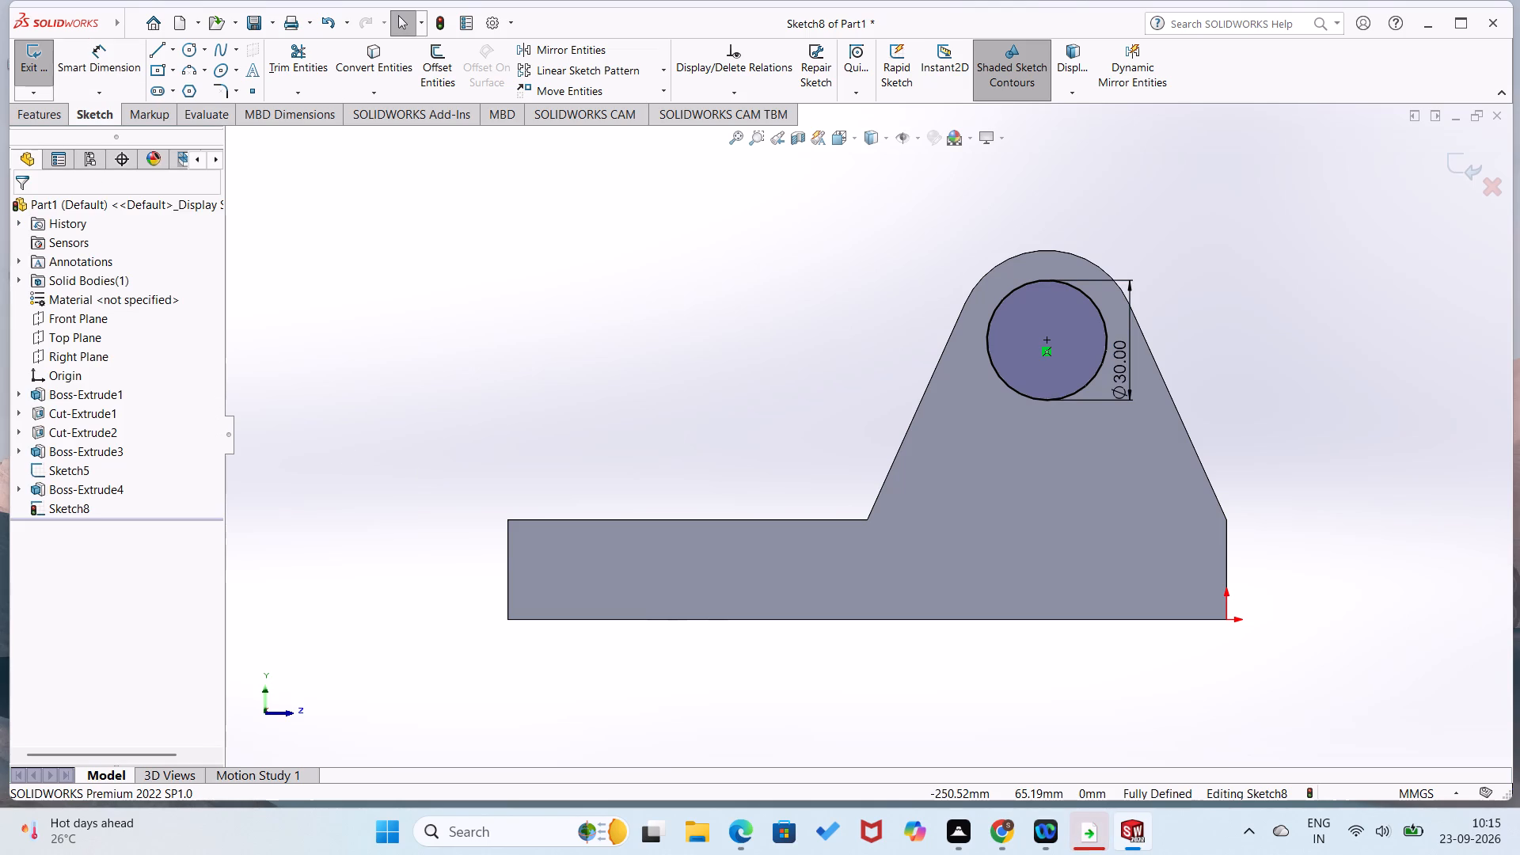
Extrude-cut the 30 mm circle with a Through All end condition so the hole passes through both lugs.
click(51, 105)
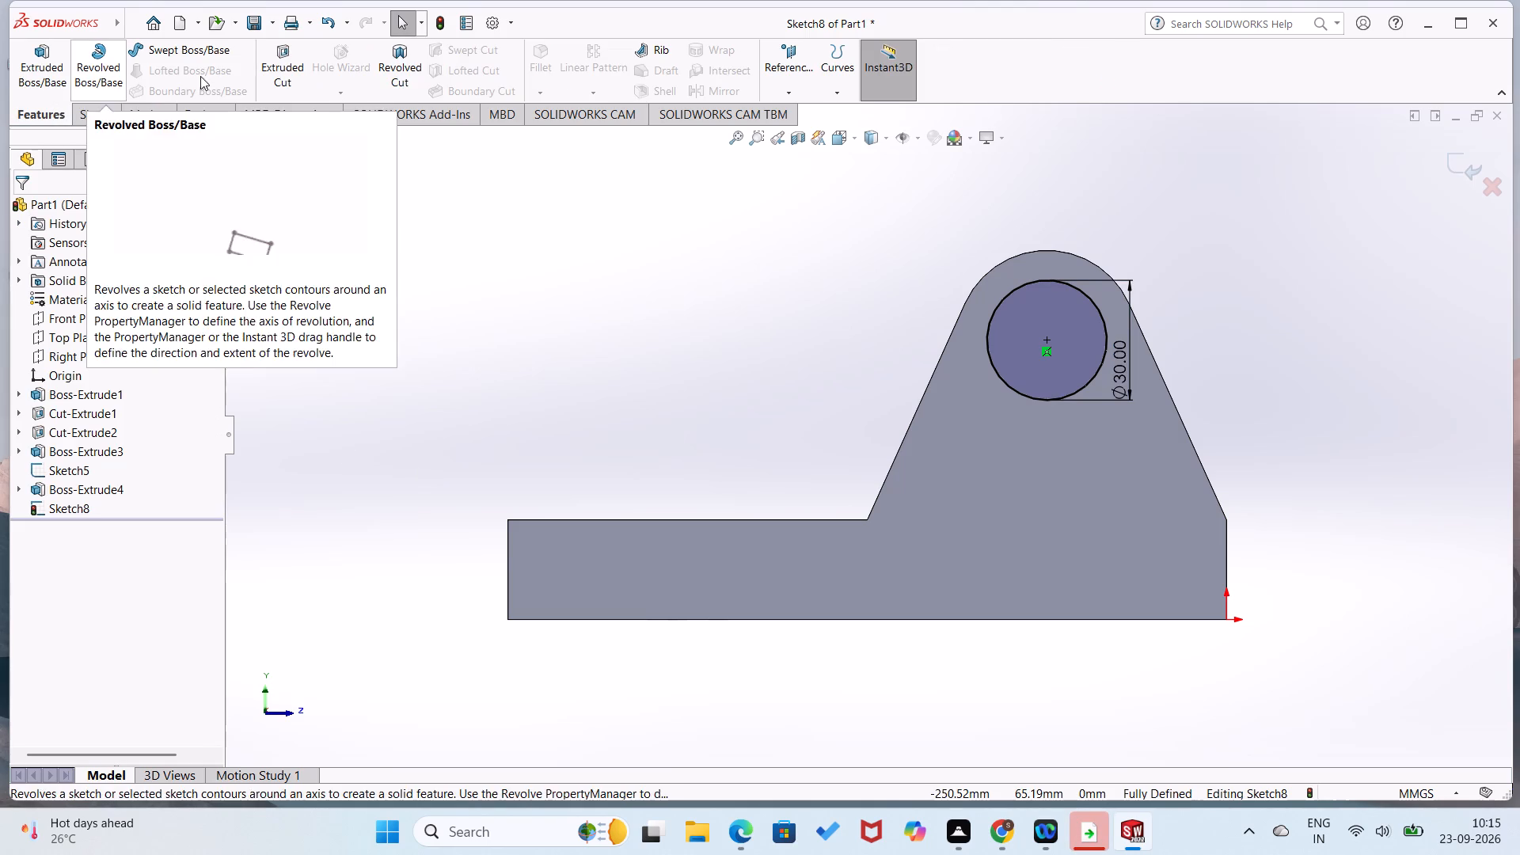
click(273, 97)
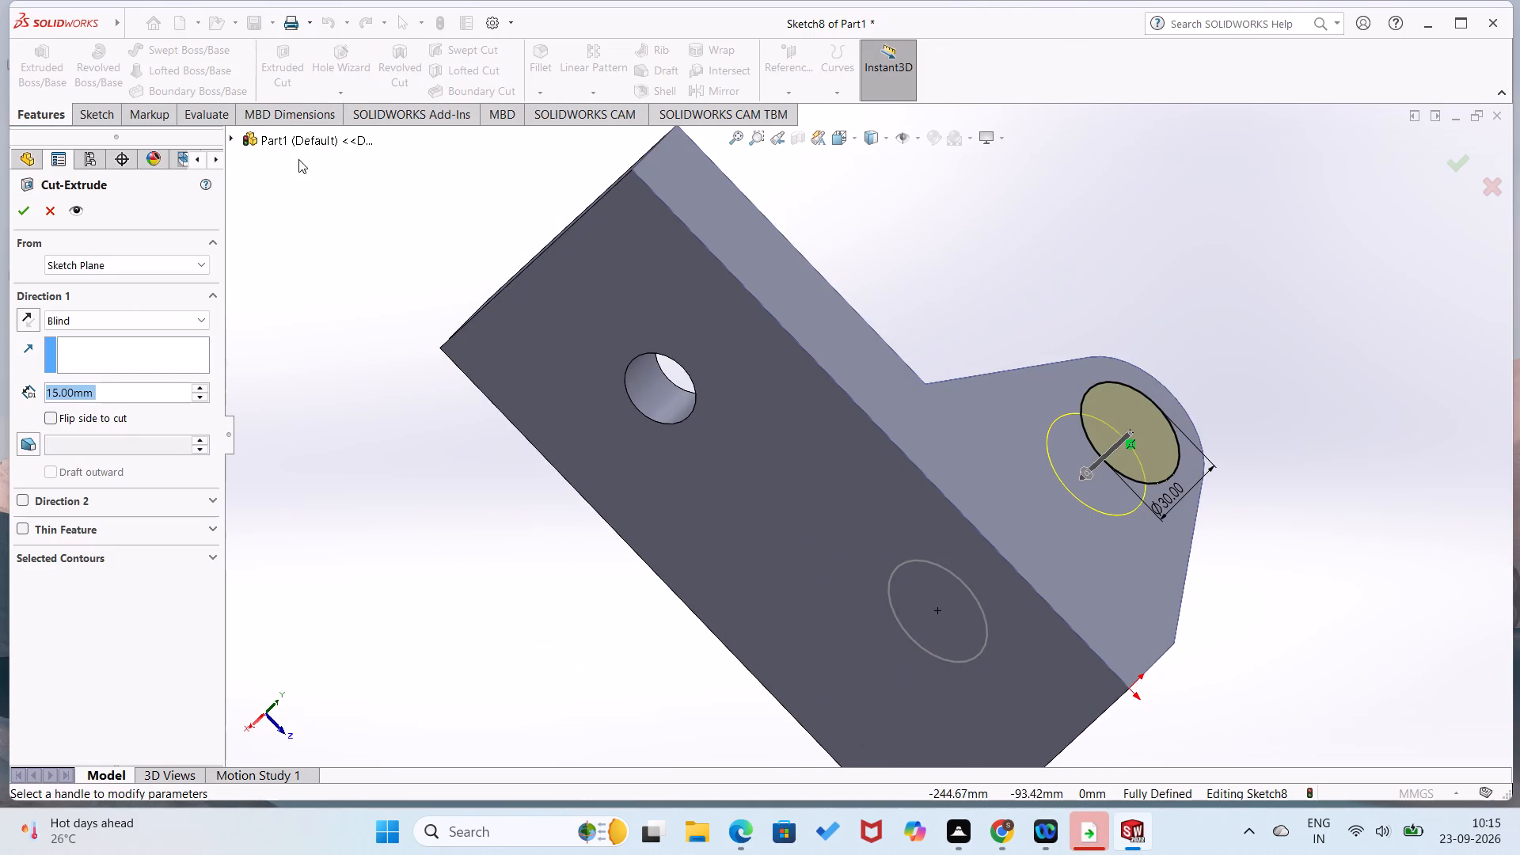
middle_drag(383, 216, 300, 425)
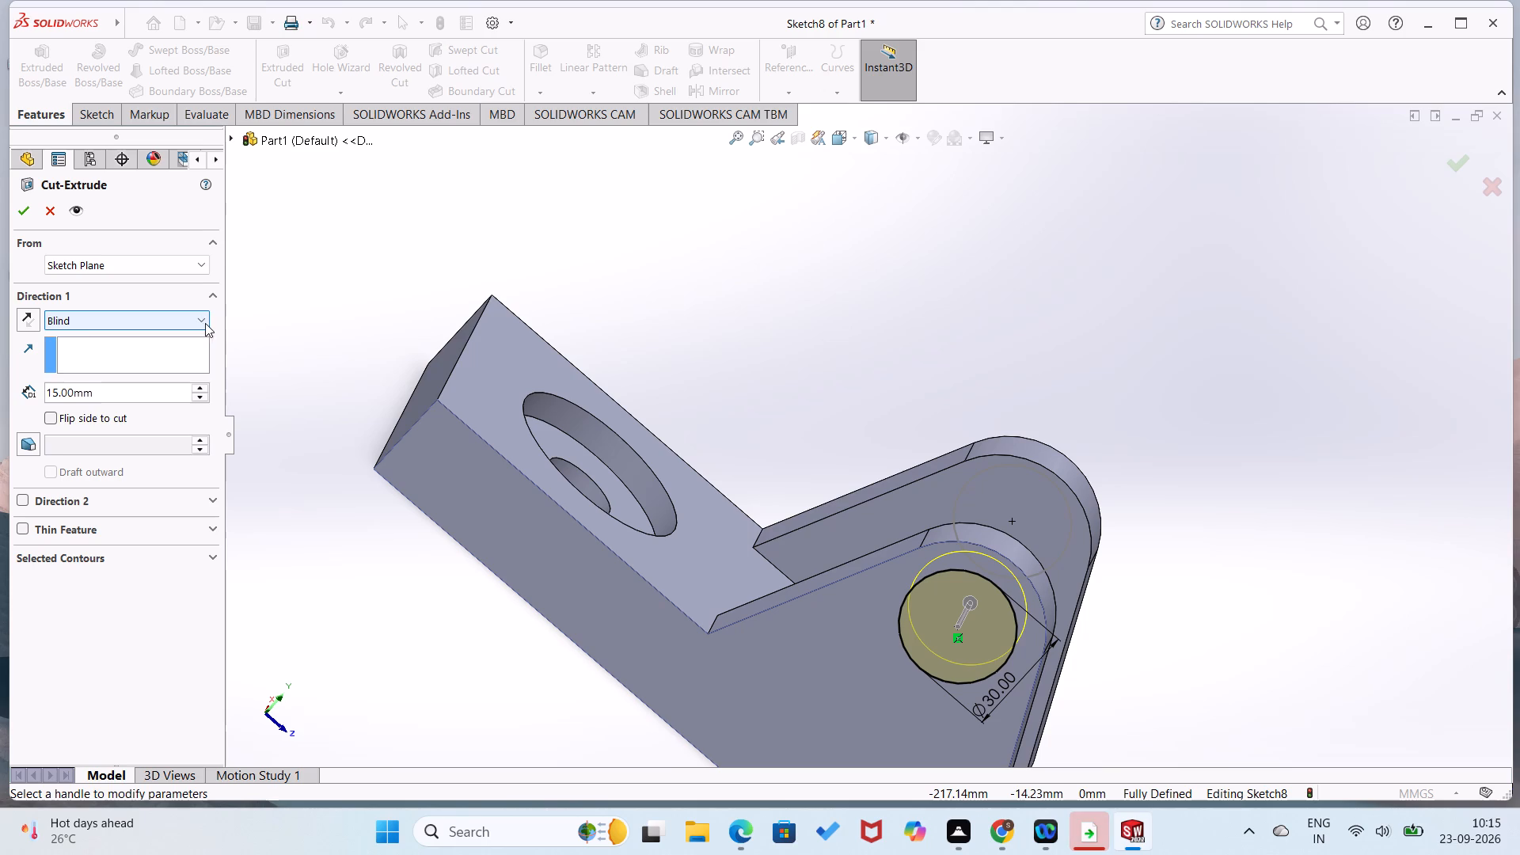
click(207, 323)
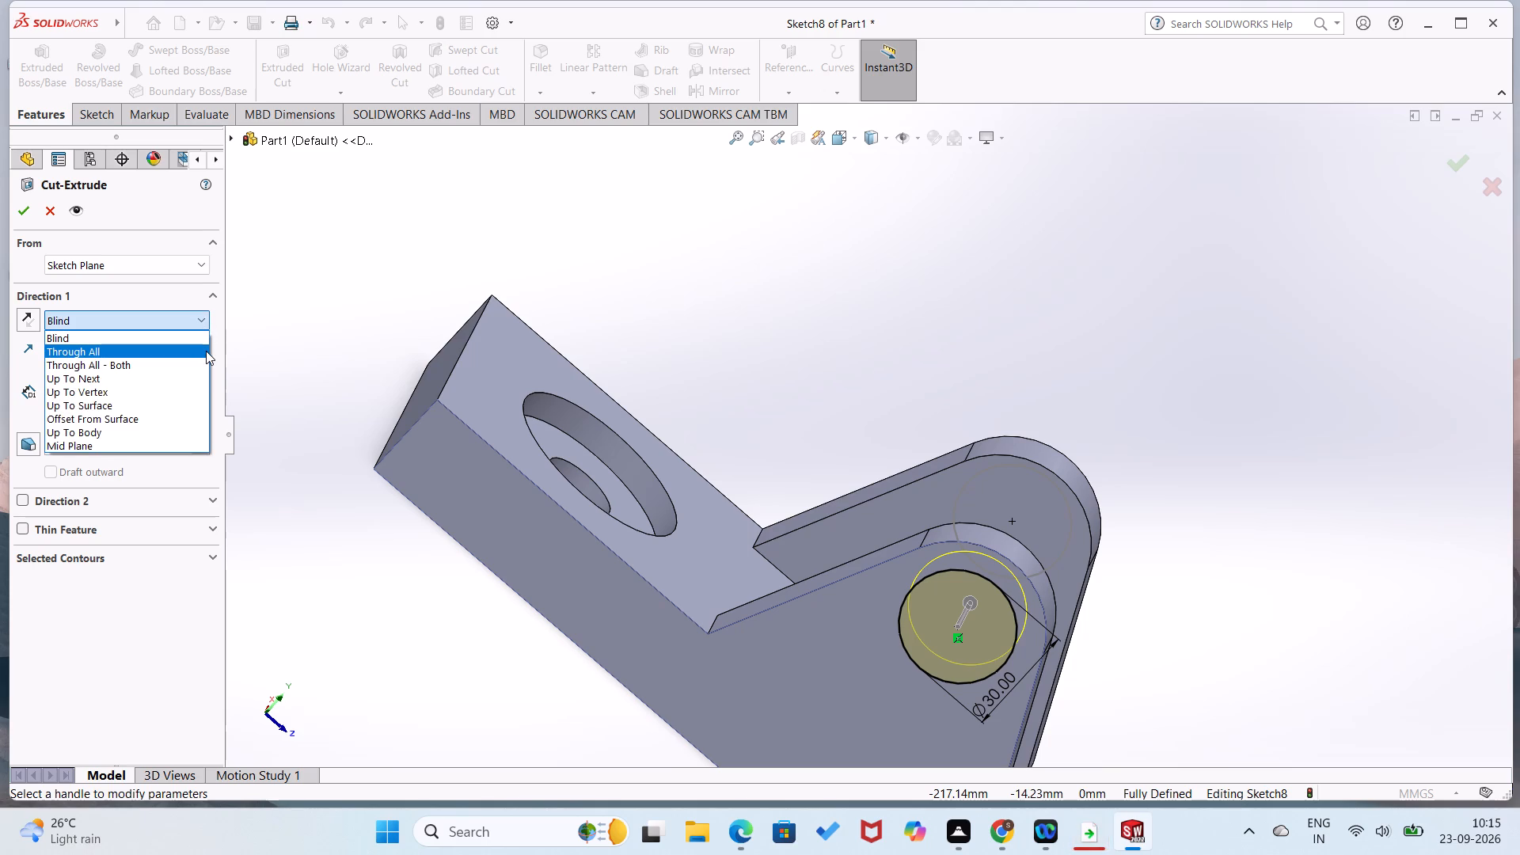
click(206, 351)
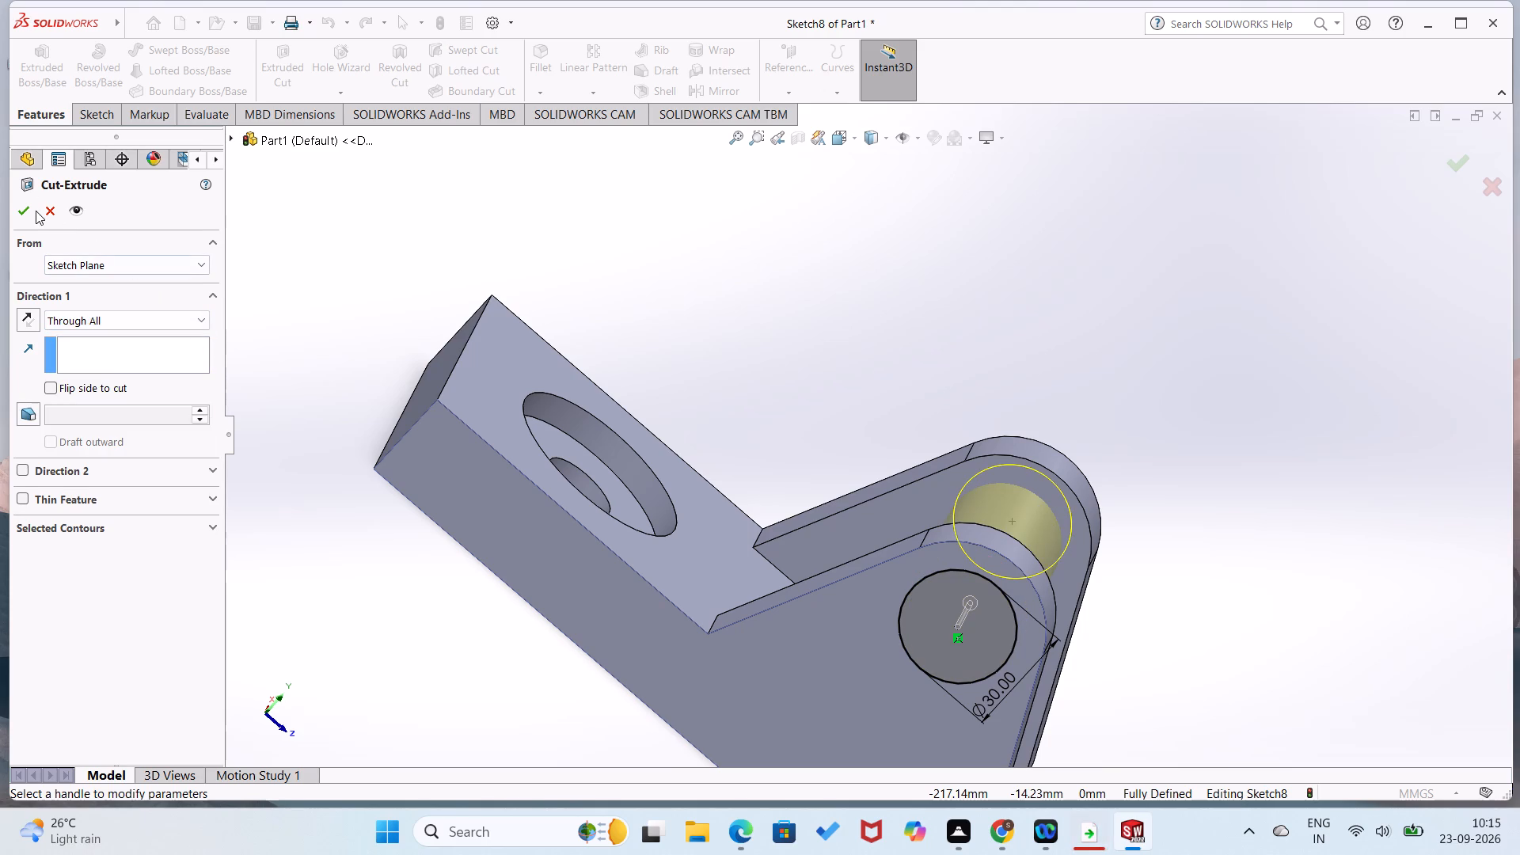
click(22, 211)
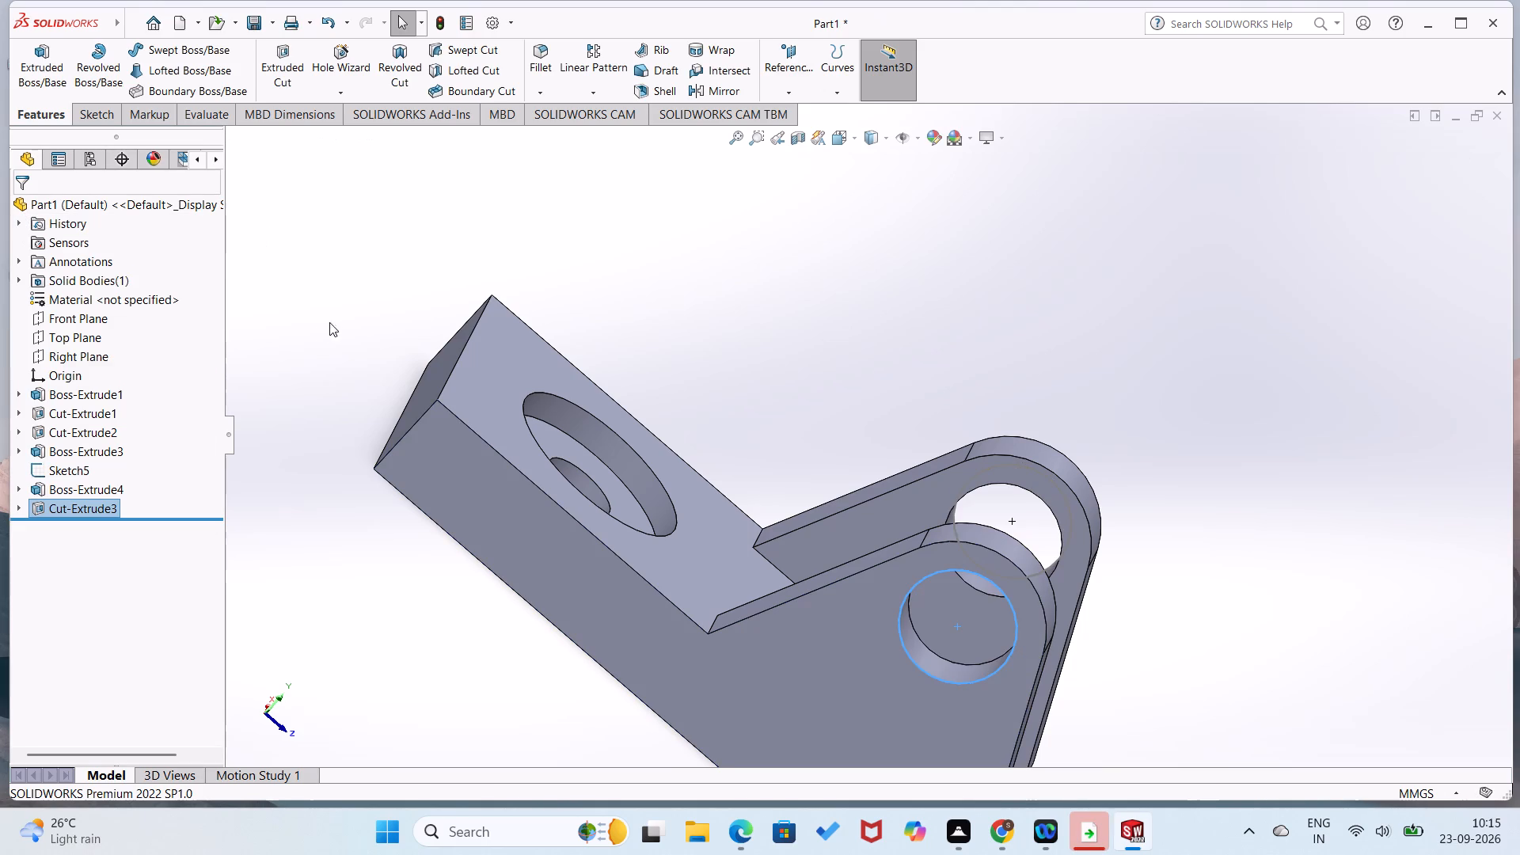
click(343, 310)
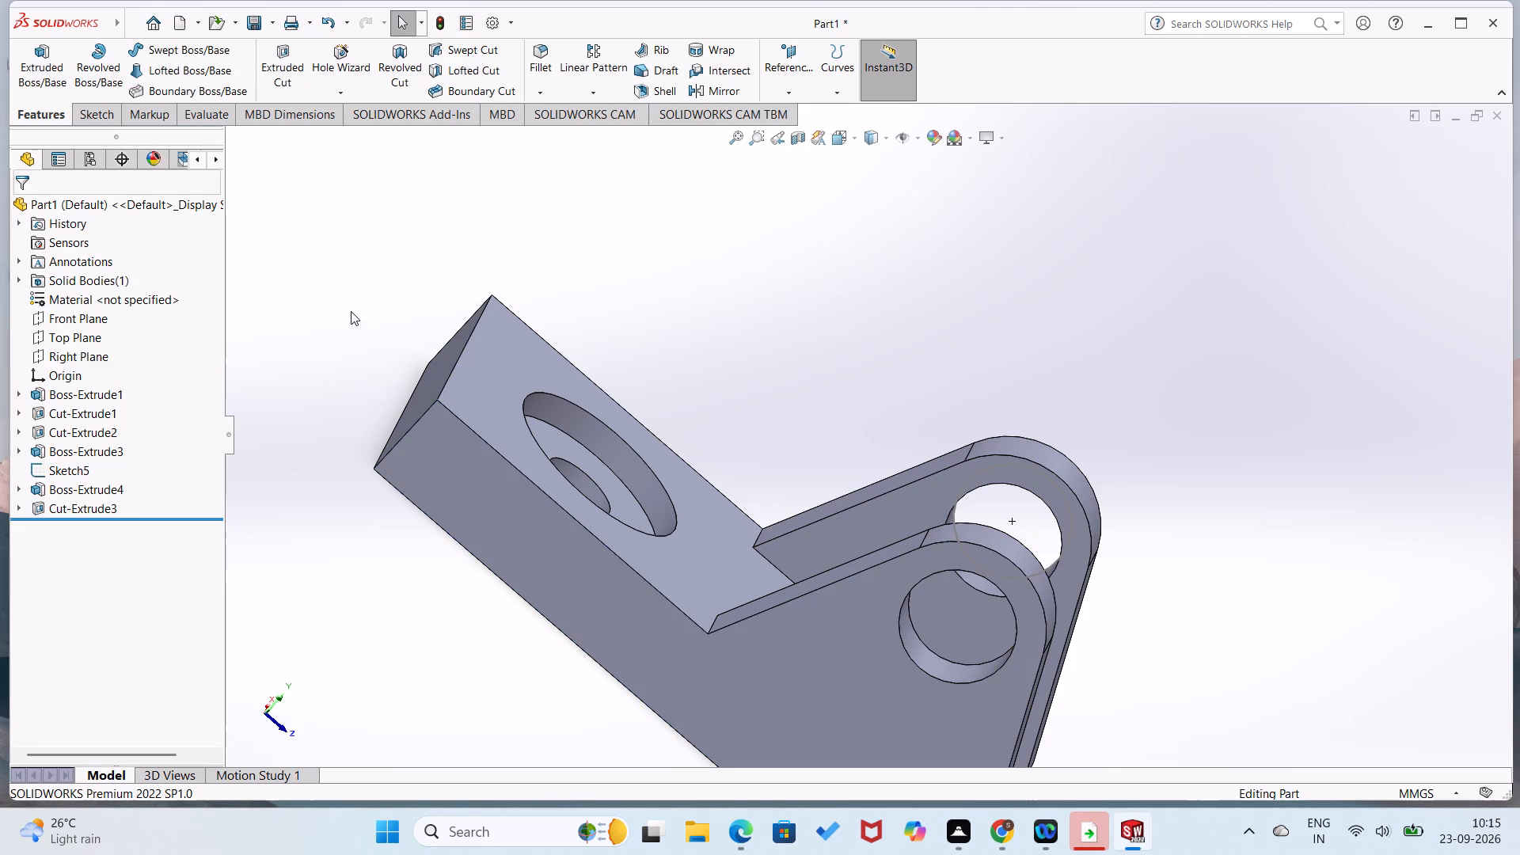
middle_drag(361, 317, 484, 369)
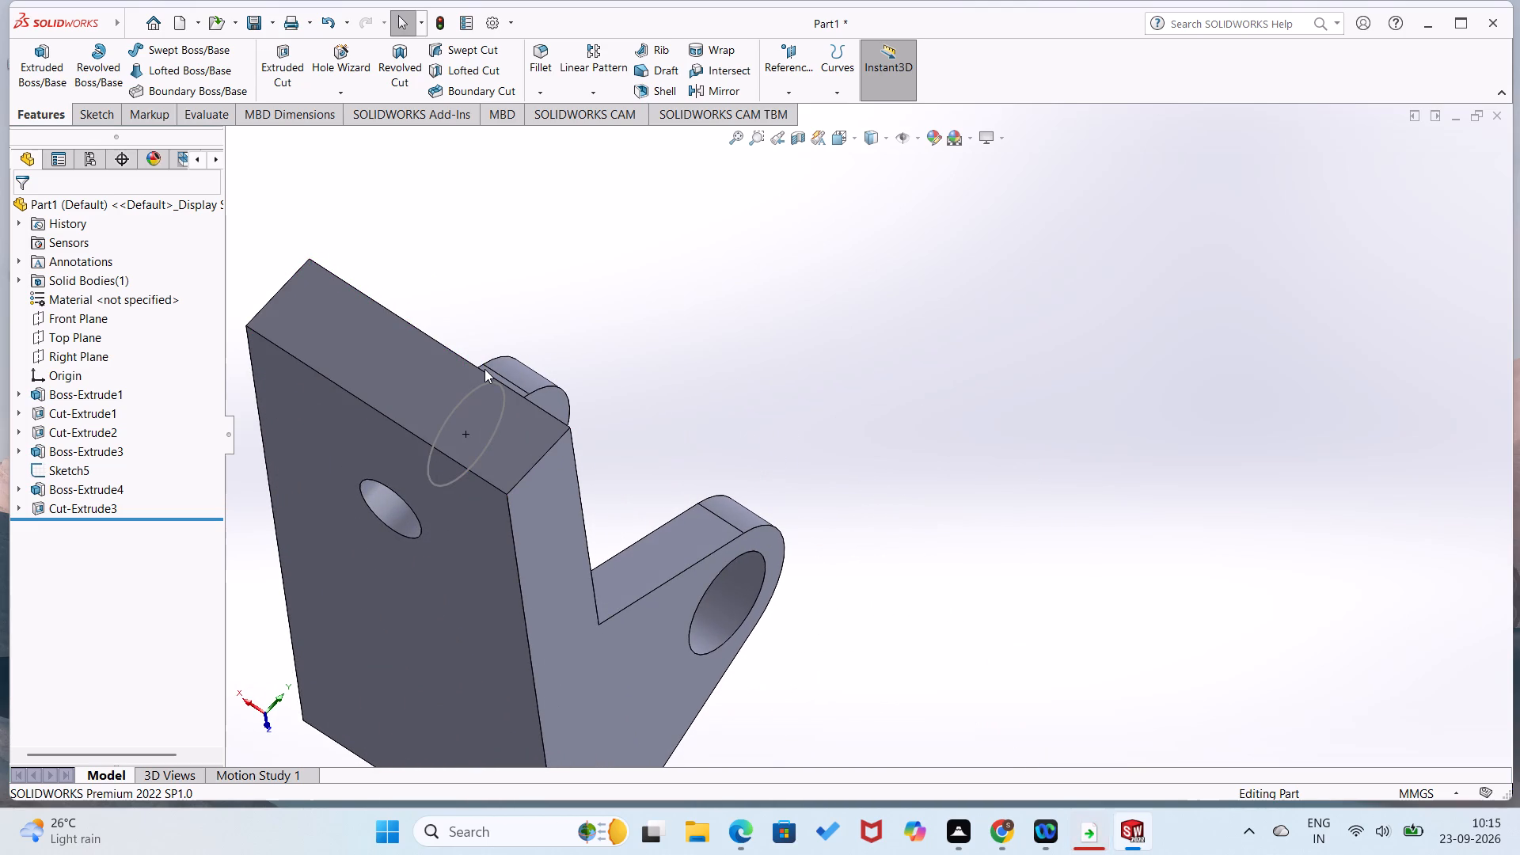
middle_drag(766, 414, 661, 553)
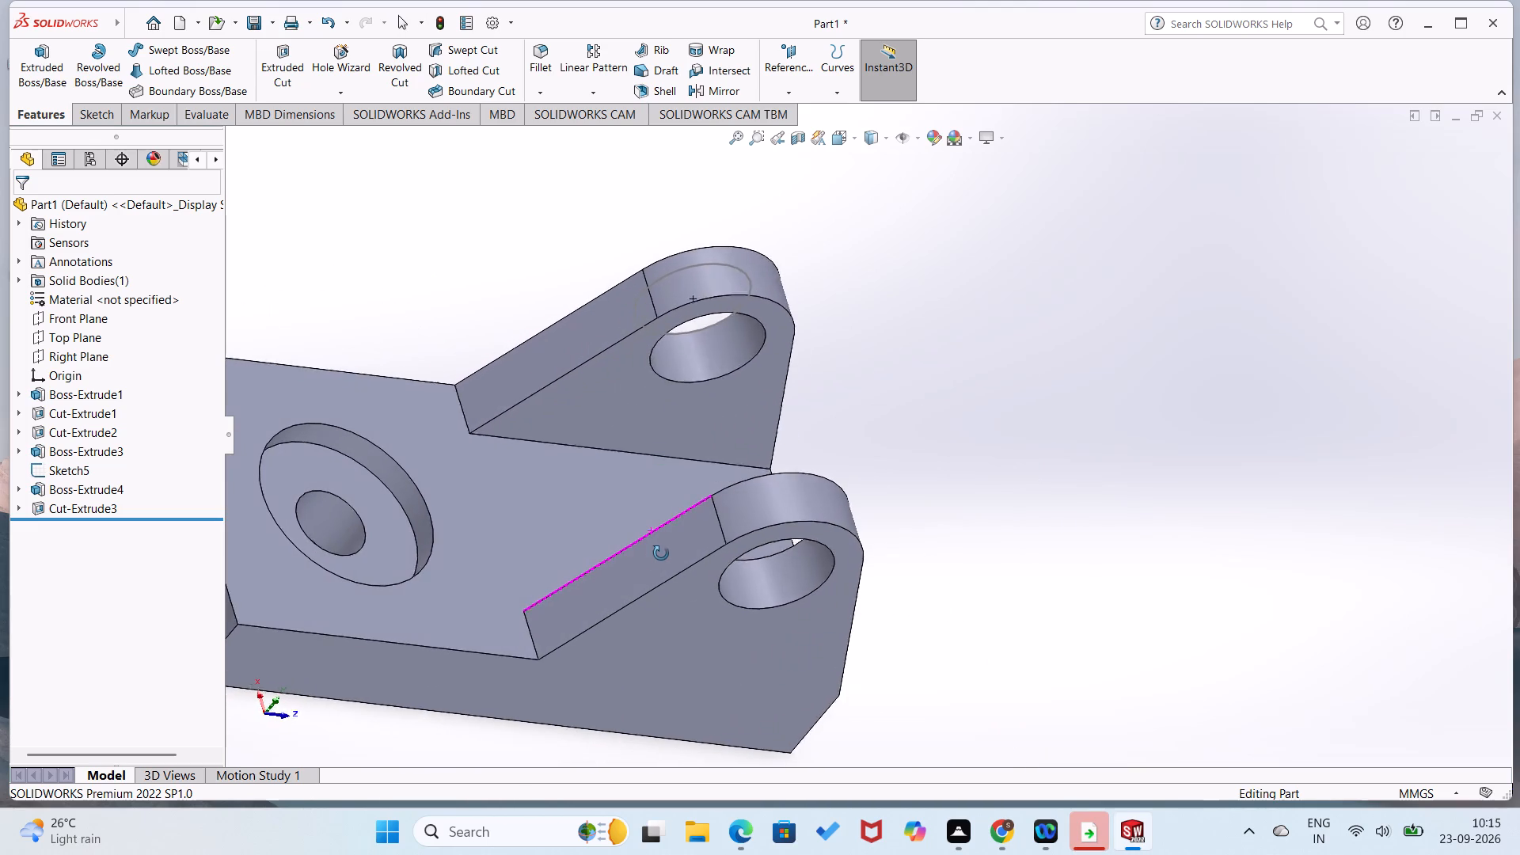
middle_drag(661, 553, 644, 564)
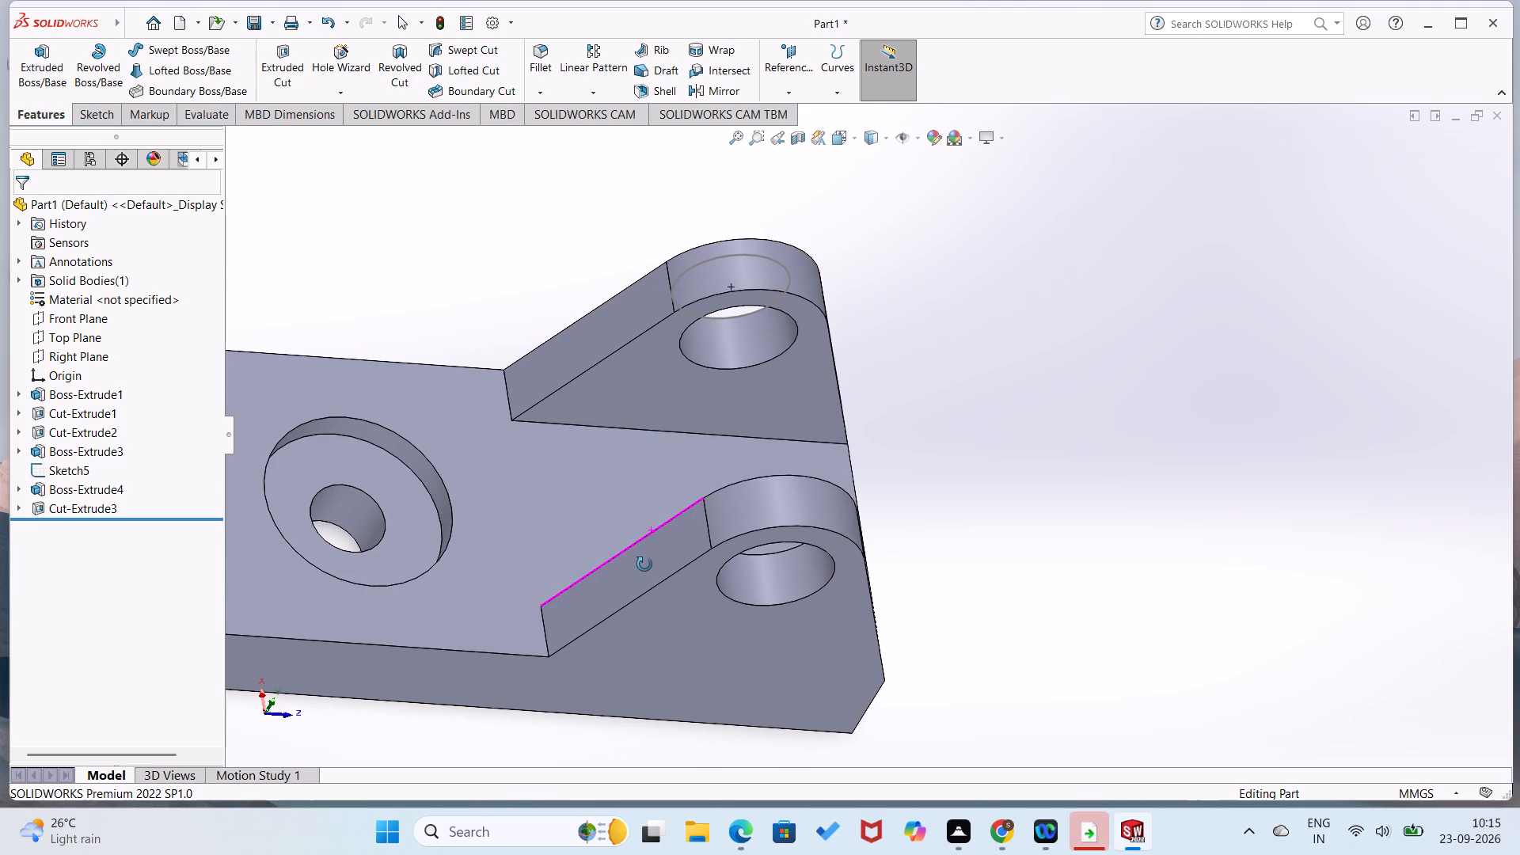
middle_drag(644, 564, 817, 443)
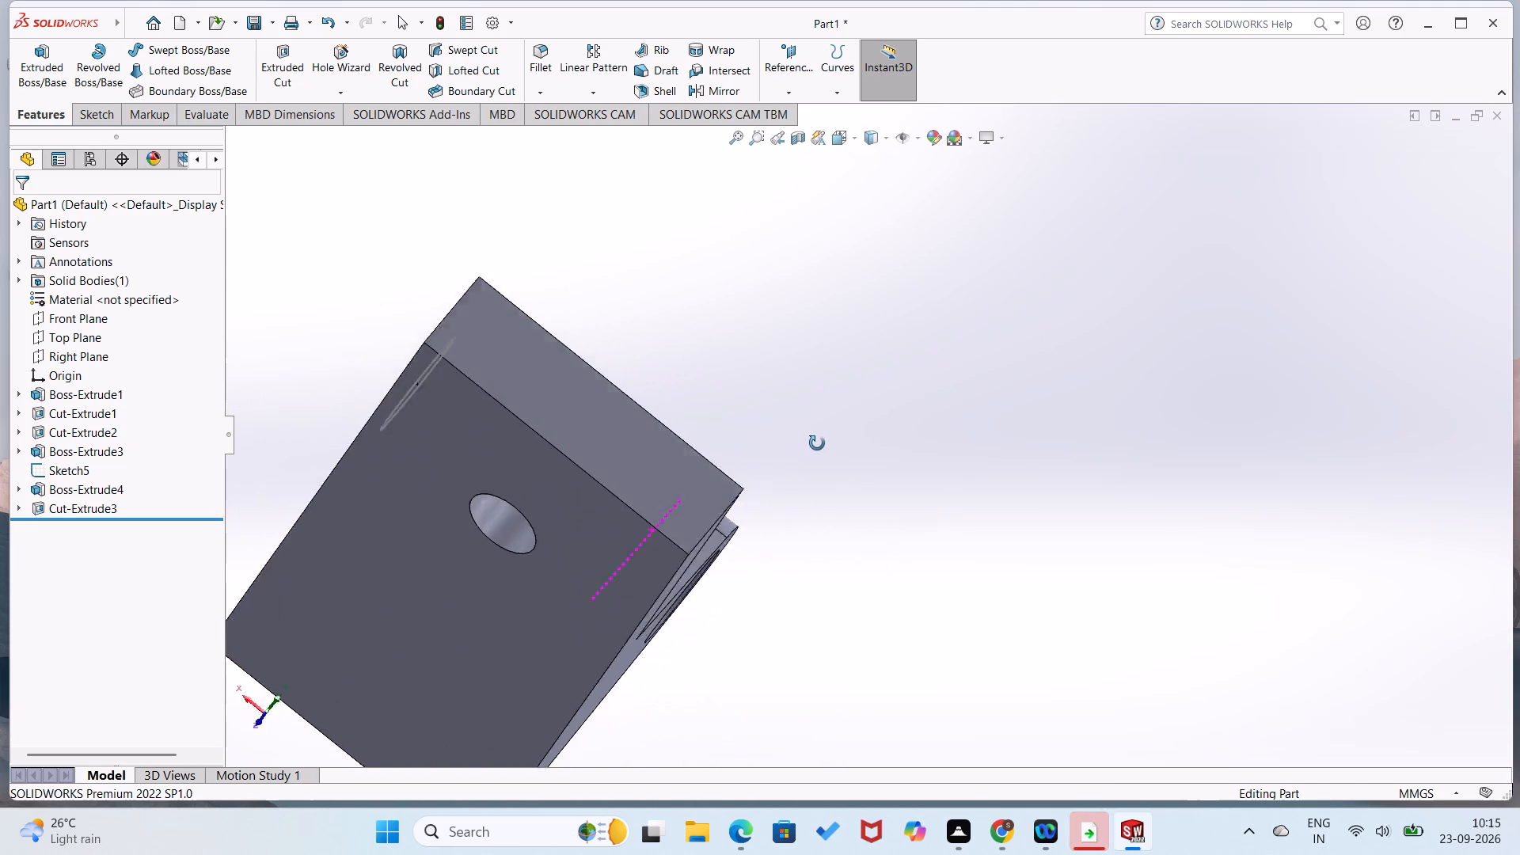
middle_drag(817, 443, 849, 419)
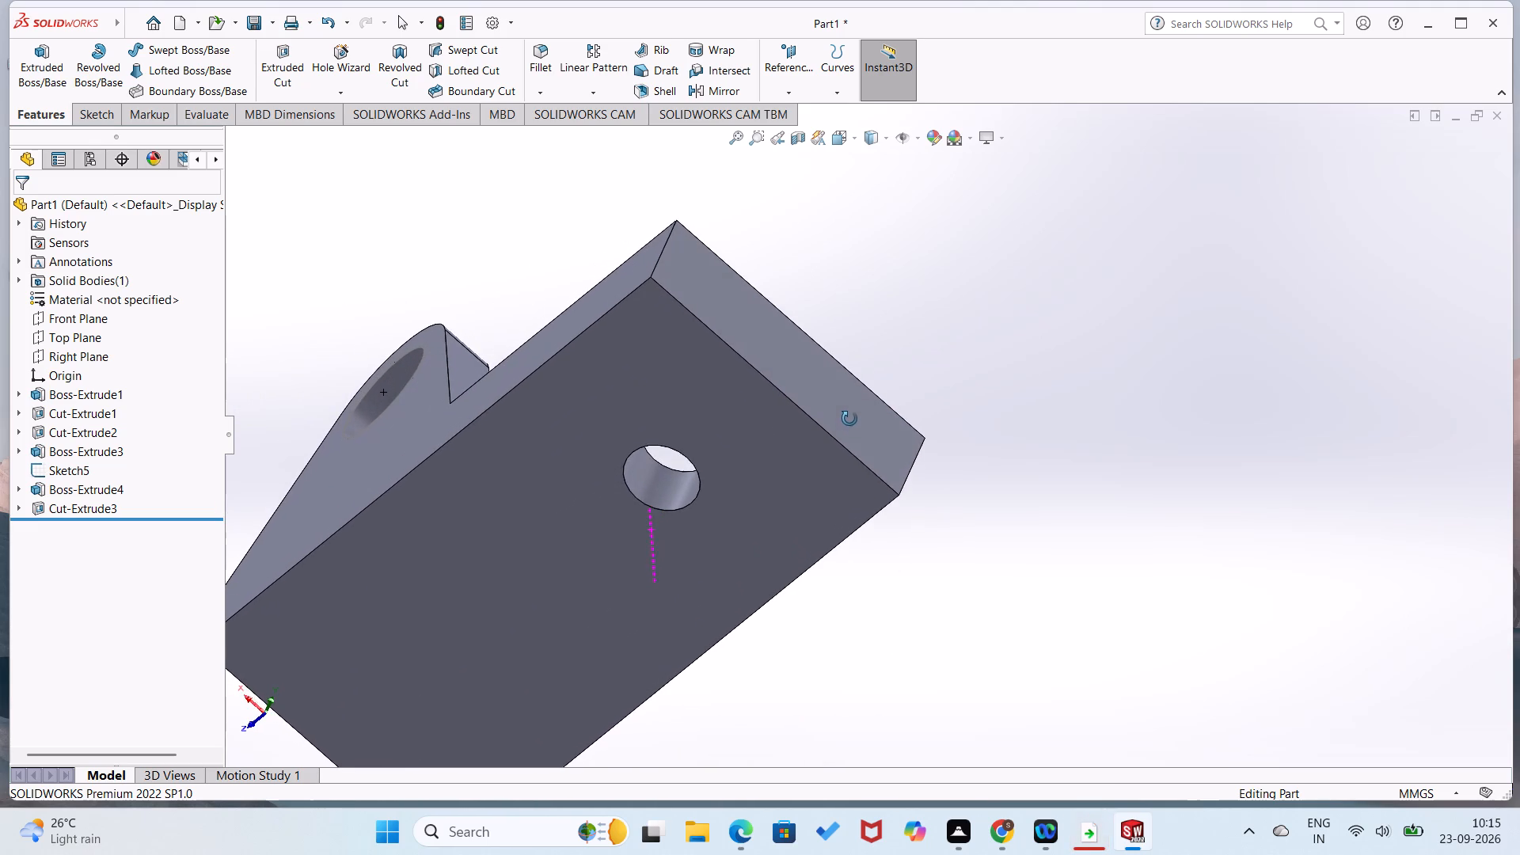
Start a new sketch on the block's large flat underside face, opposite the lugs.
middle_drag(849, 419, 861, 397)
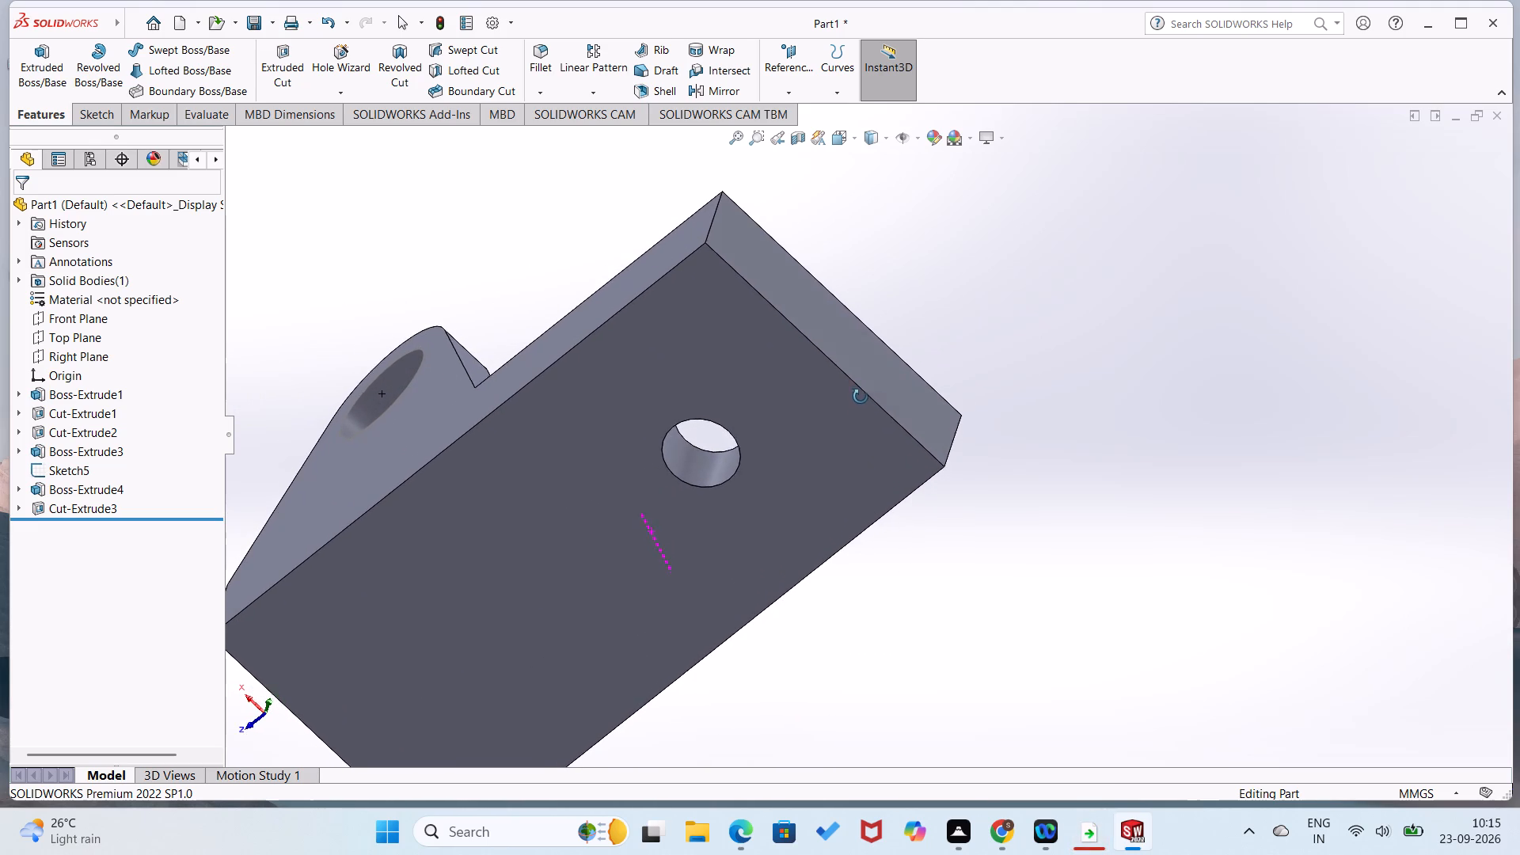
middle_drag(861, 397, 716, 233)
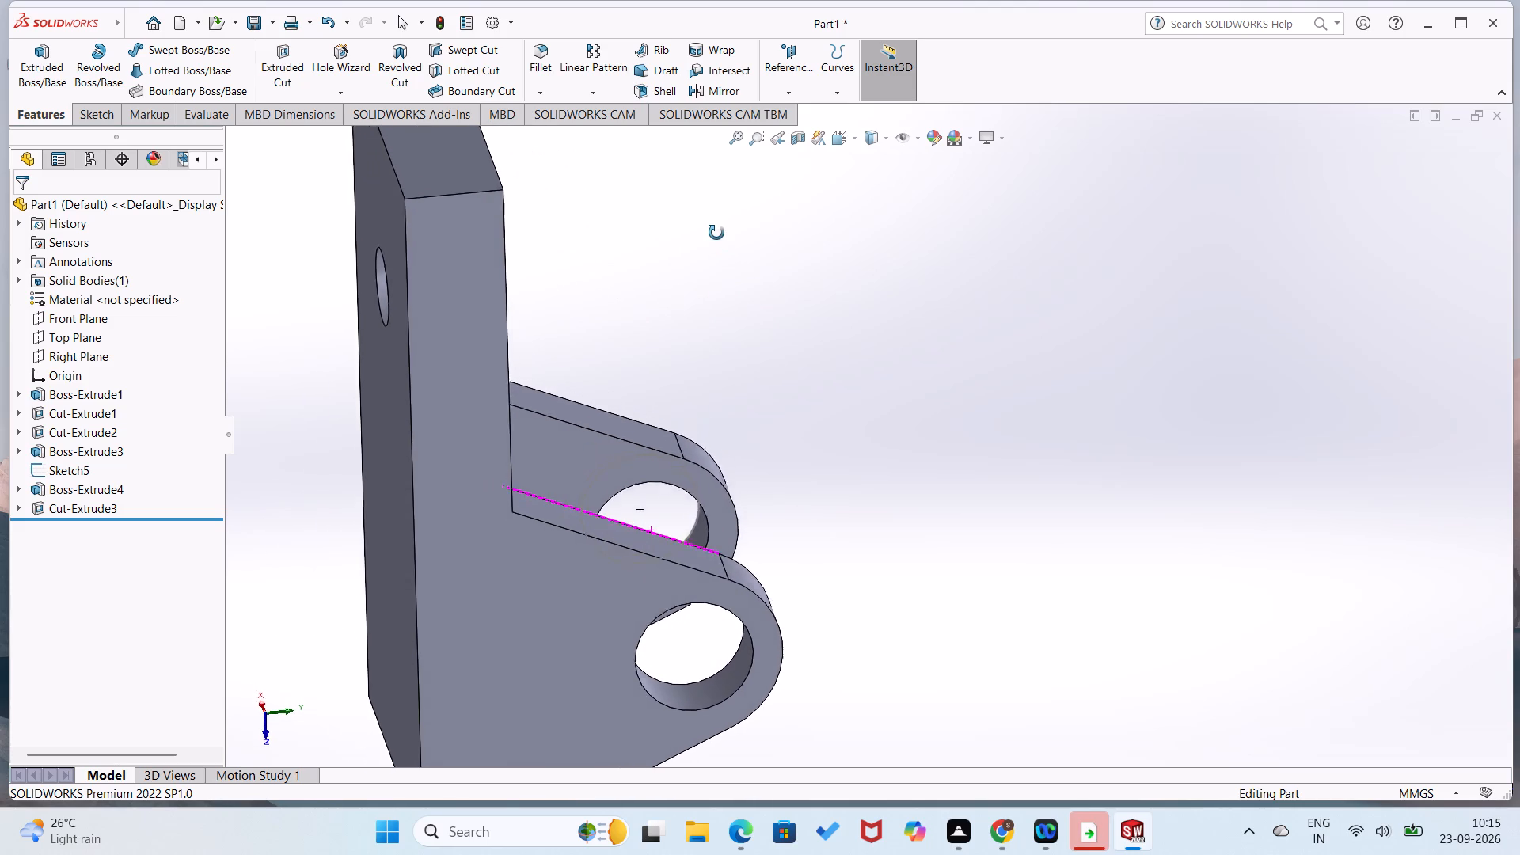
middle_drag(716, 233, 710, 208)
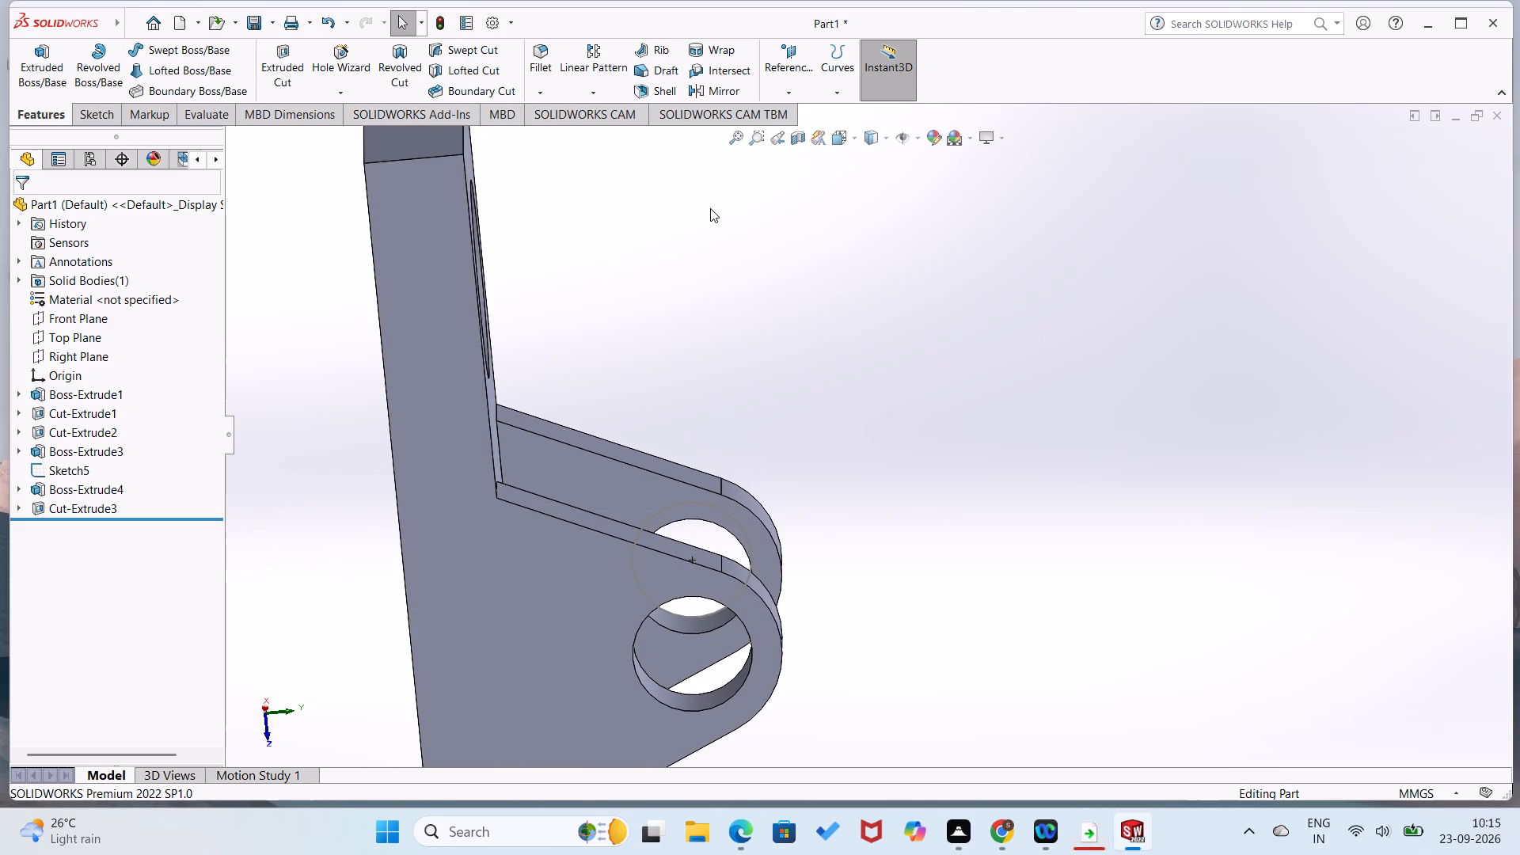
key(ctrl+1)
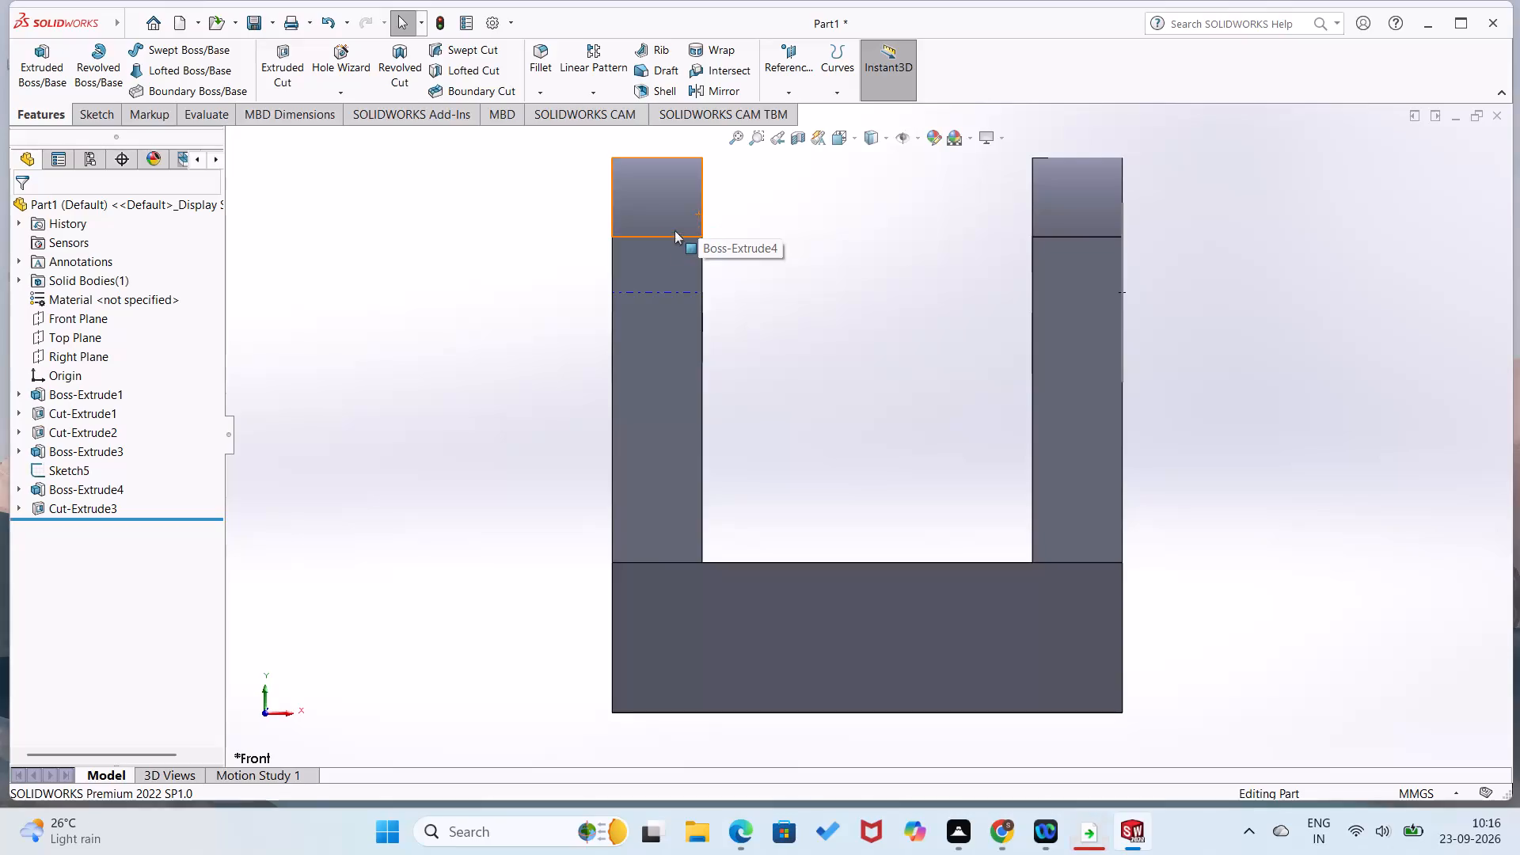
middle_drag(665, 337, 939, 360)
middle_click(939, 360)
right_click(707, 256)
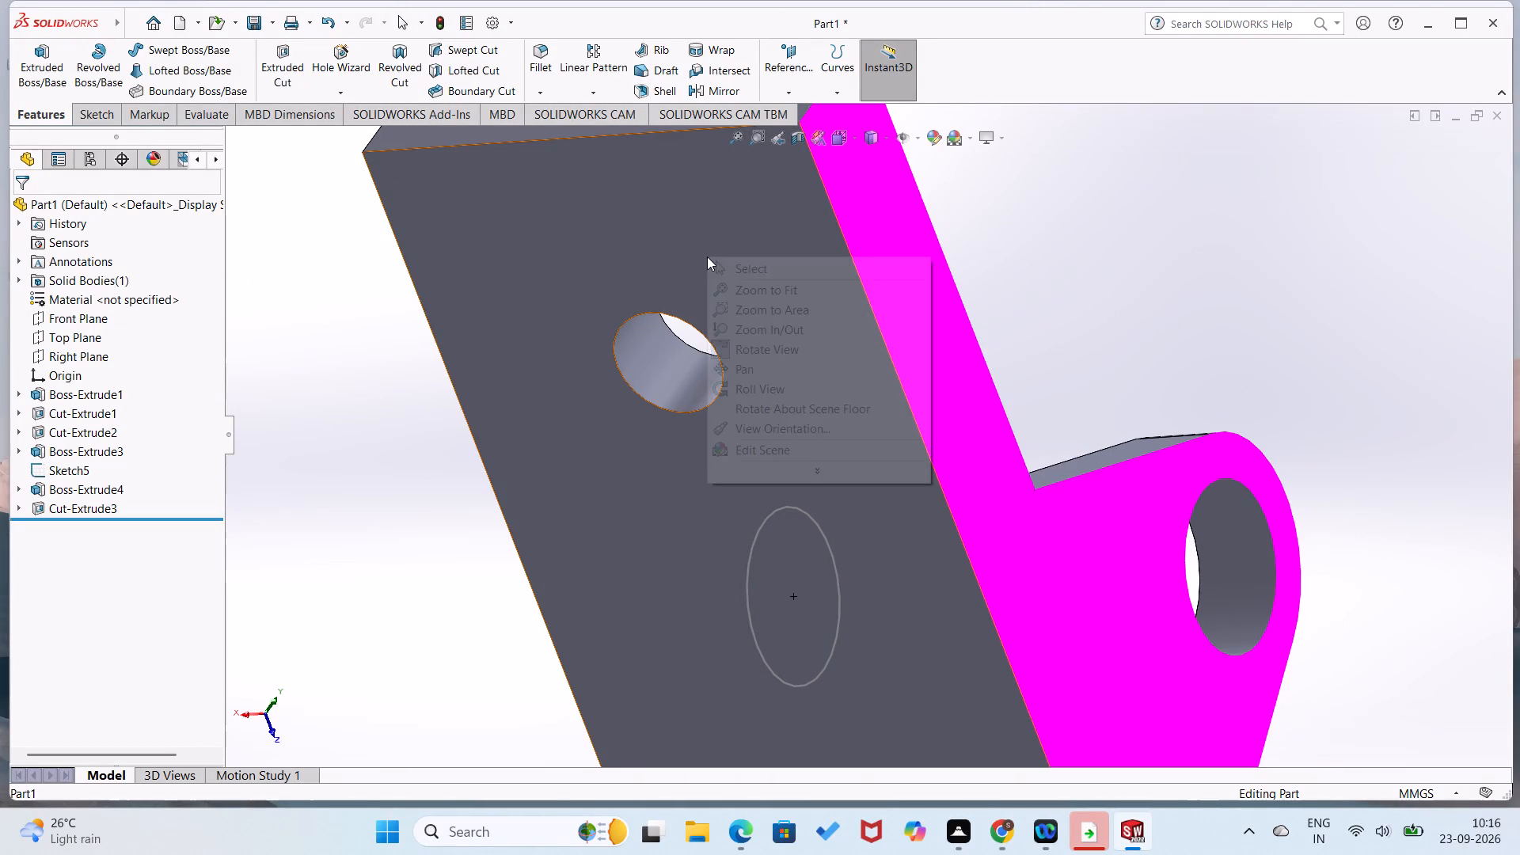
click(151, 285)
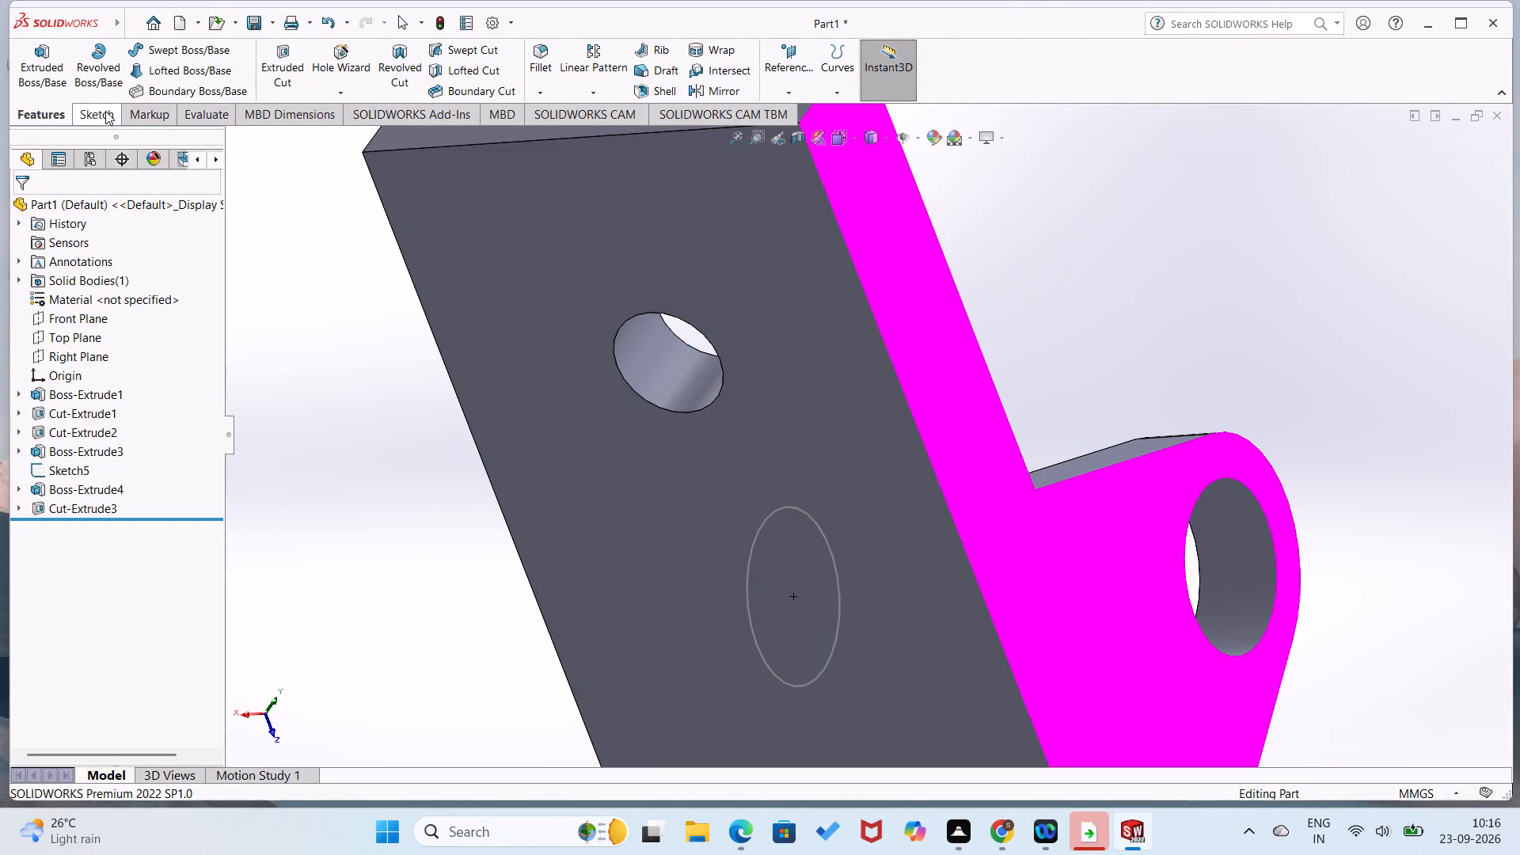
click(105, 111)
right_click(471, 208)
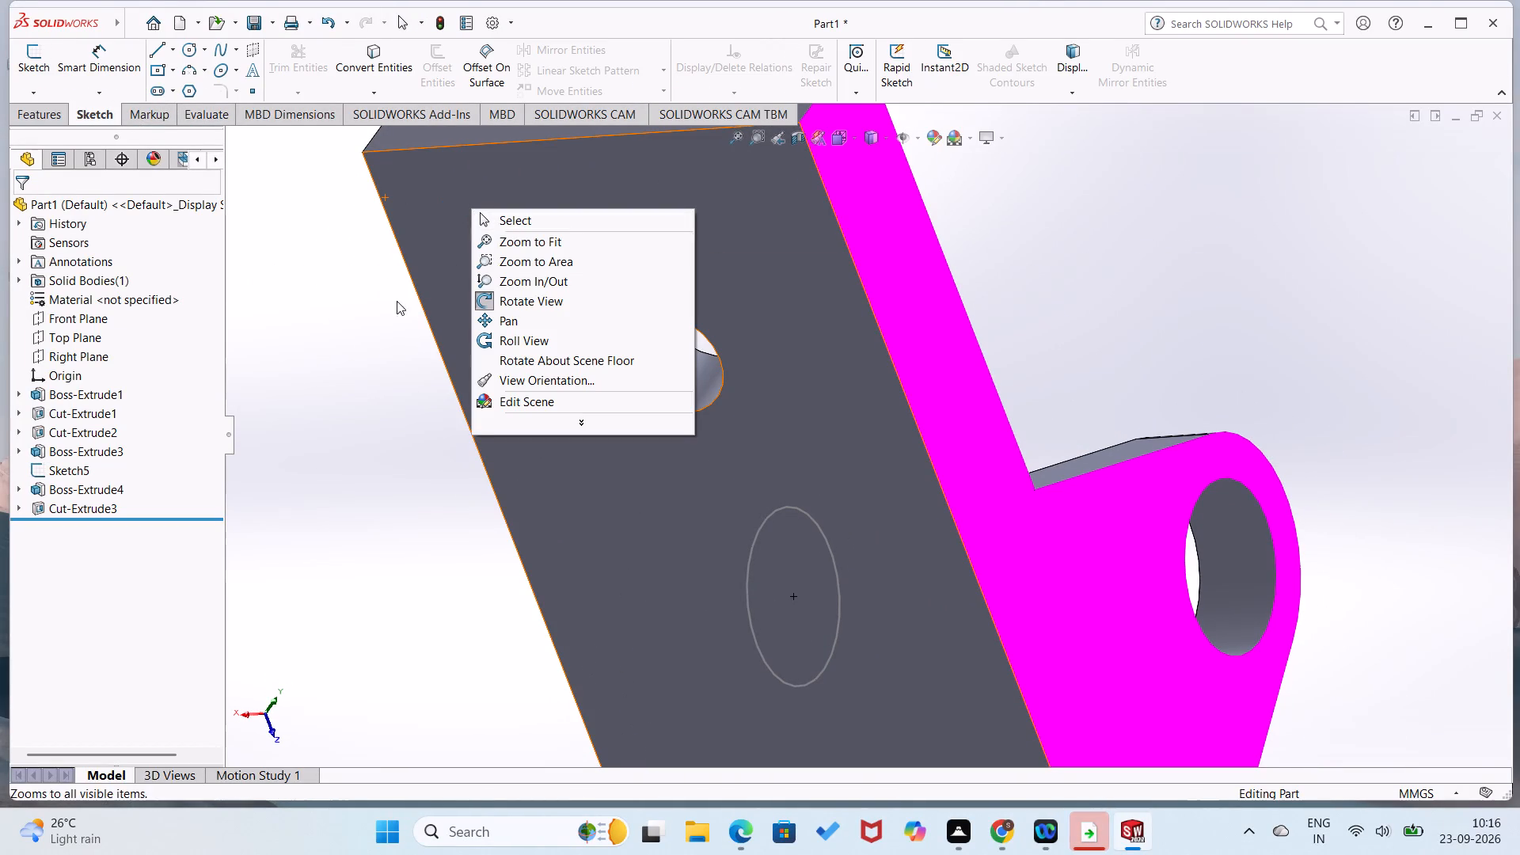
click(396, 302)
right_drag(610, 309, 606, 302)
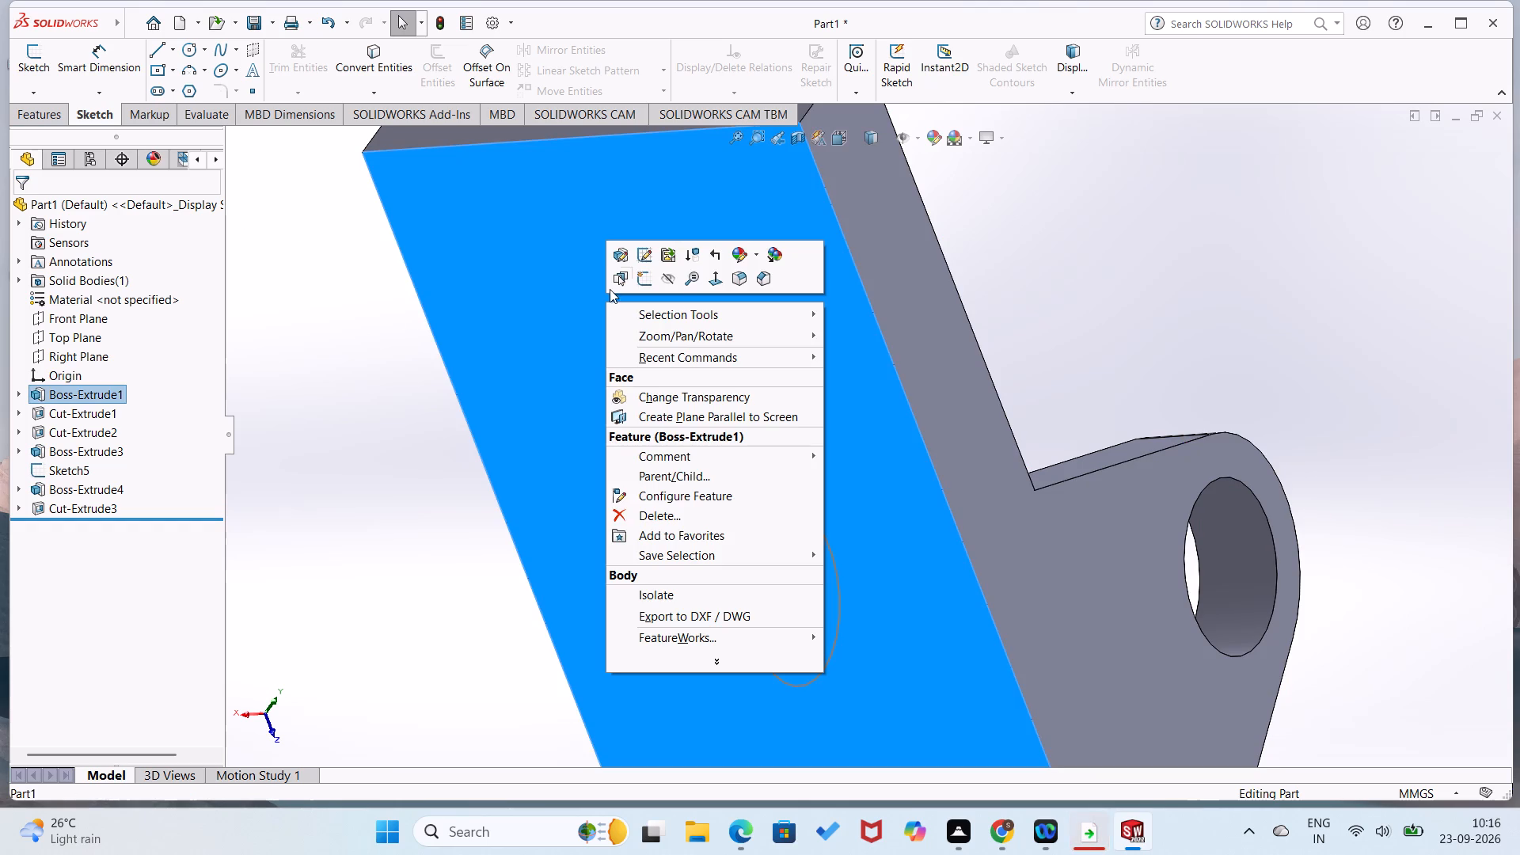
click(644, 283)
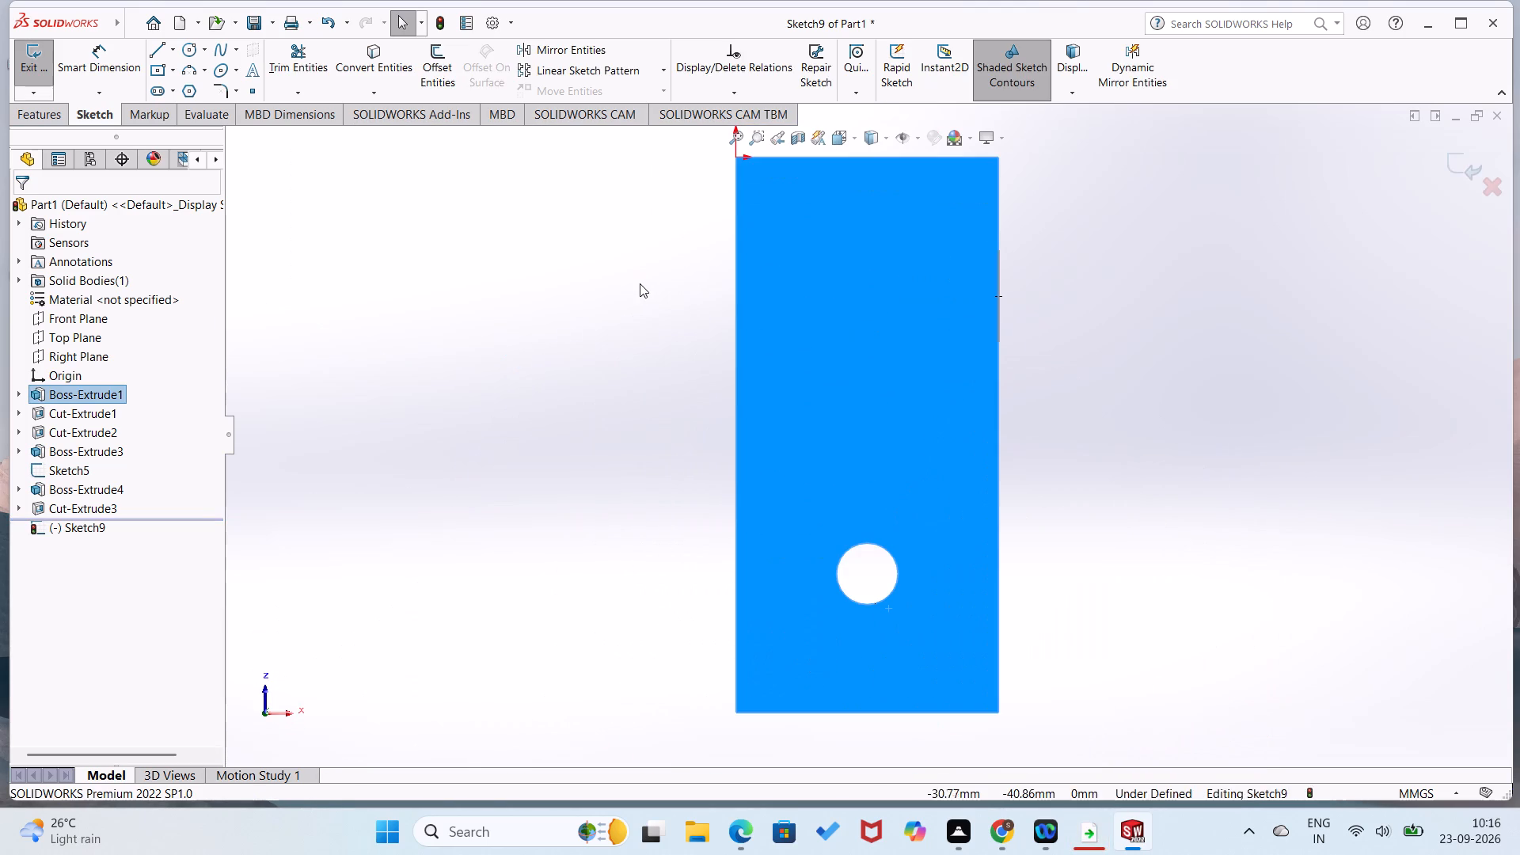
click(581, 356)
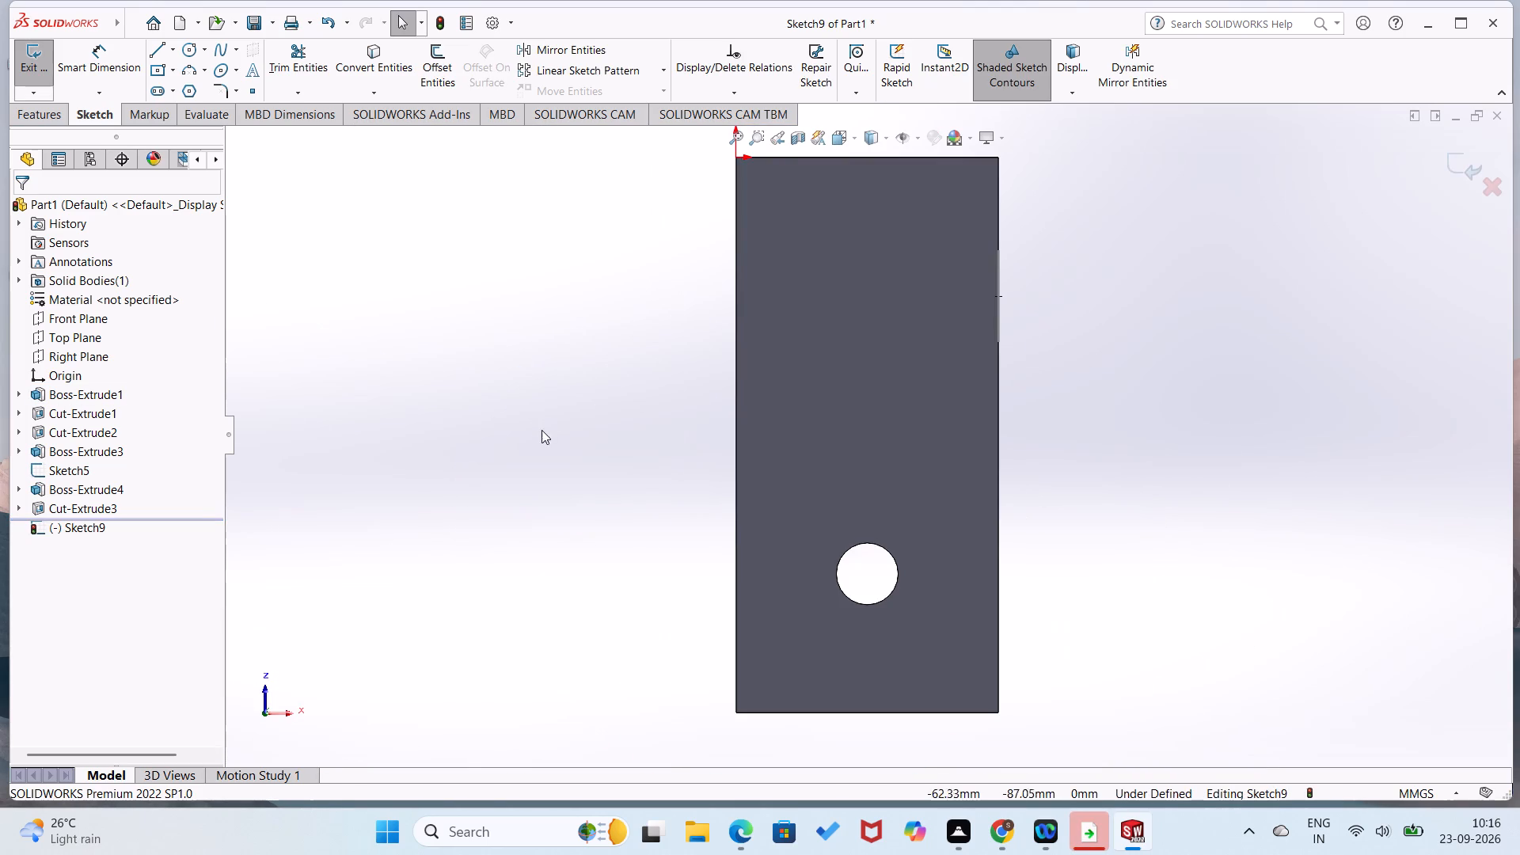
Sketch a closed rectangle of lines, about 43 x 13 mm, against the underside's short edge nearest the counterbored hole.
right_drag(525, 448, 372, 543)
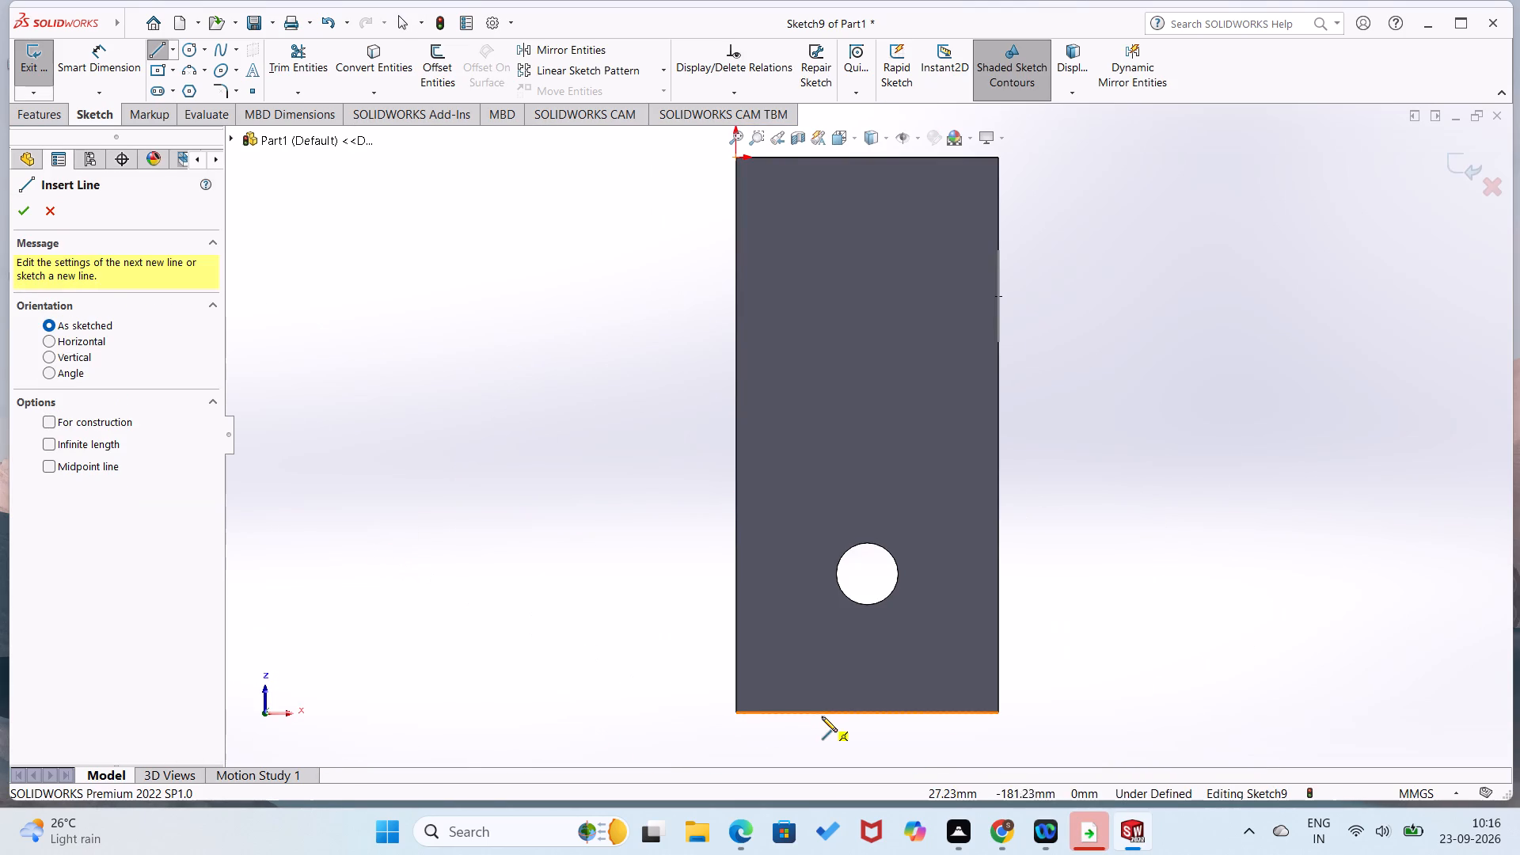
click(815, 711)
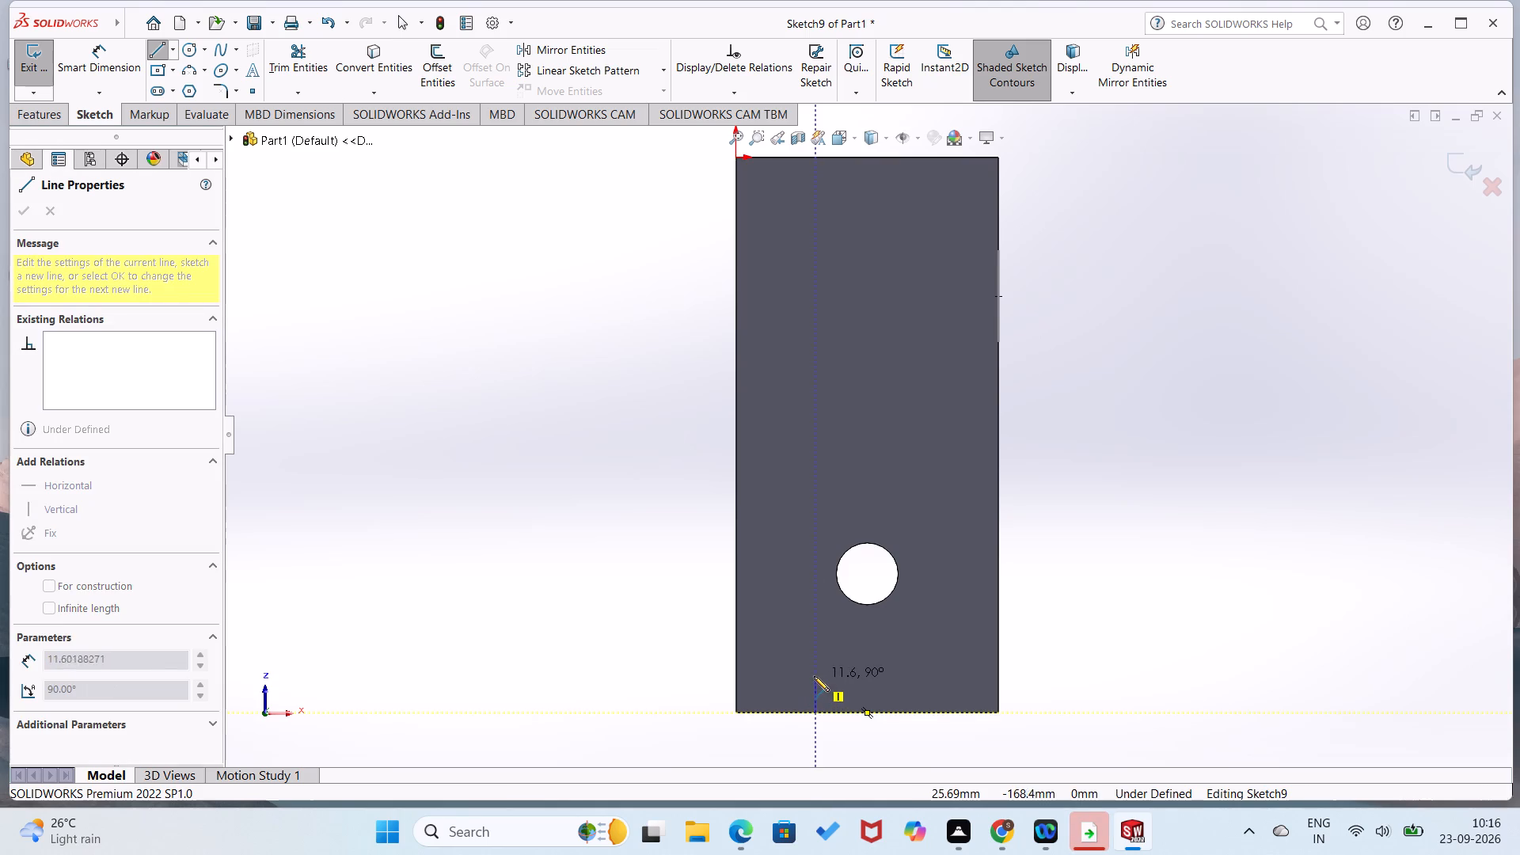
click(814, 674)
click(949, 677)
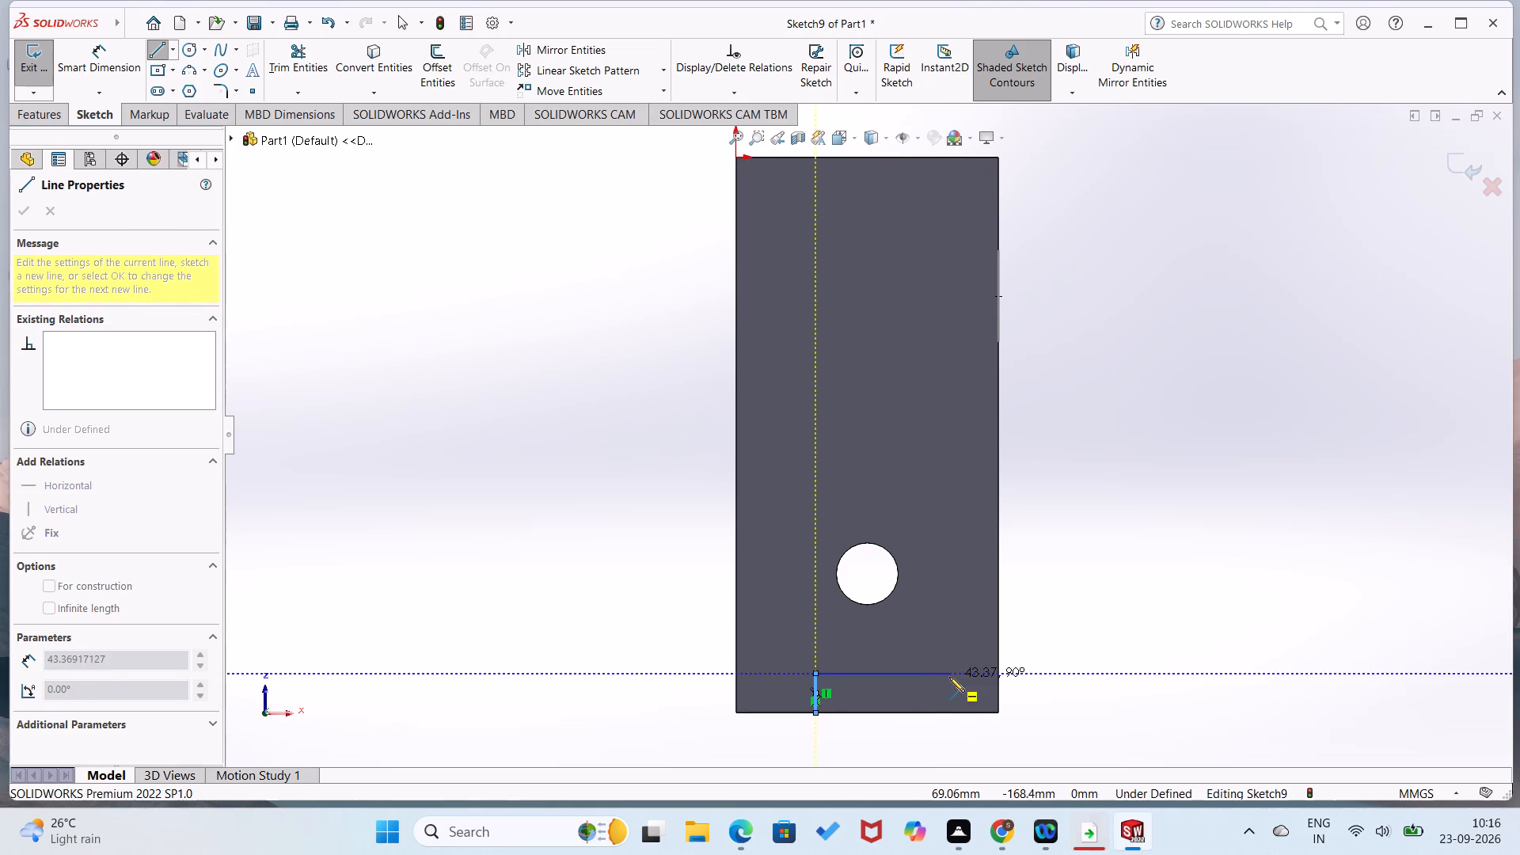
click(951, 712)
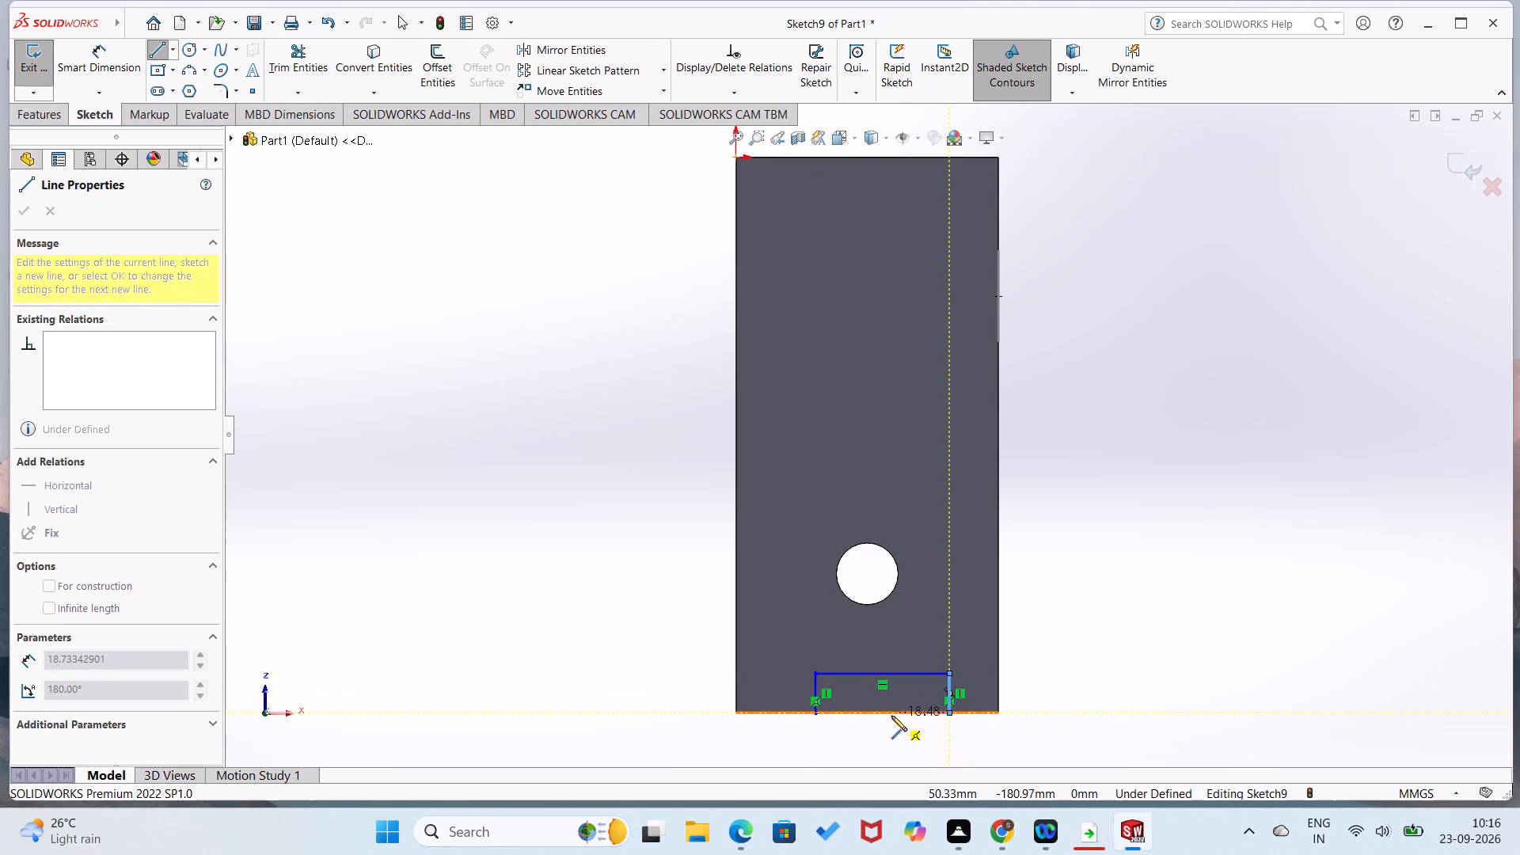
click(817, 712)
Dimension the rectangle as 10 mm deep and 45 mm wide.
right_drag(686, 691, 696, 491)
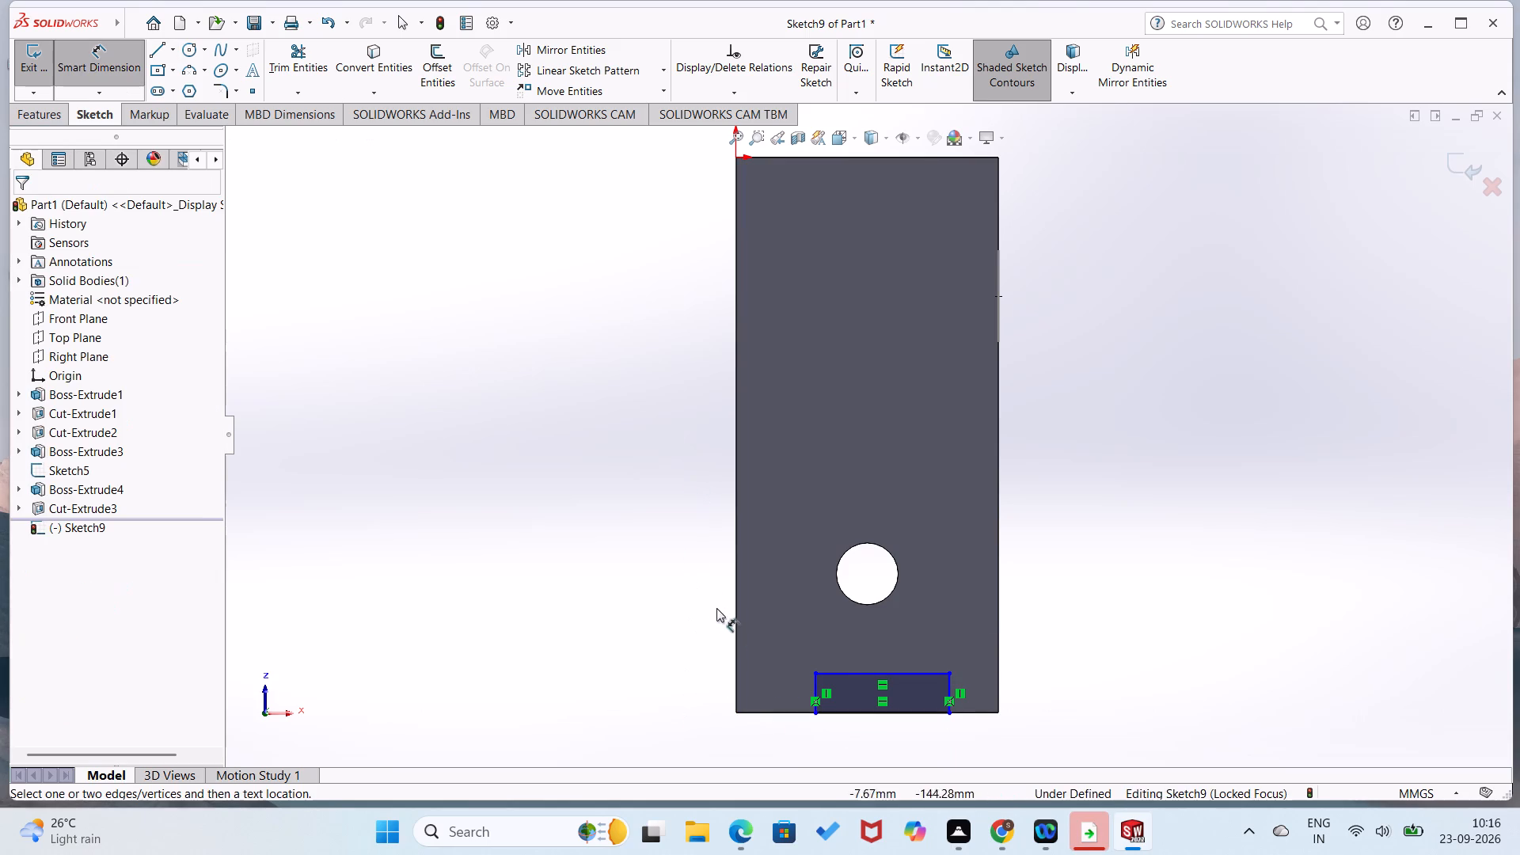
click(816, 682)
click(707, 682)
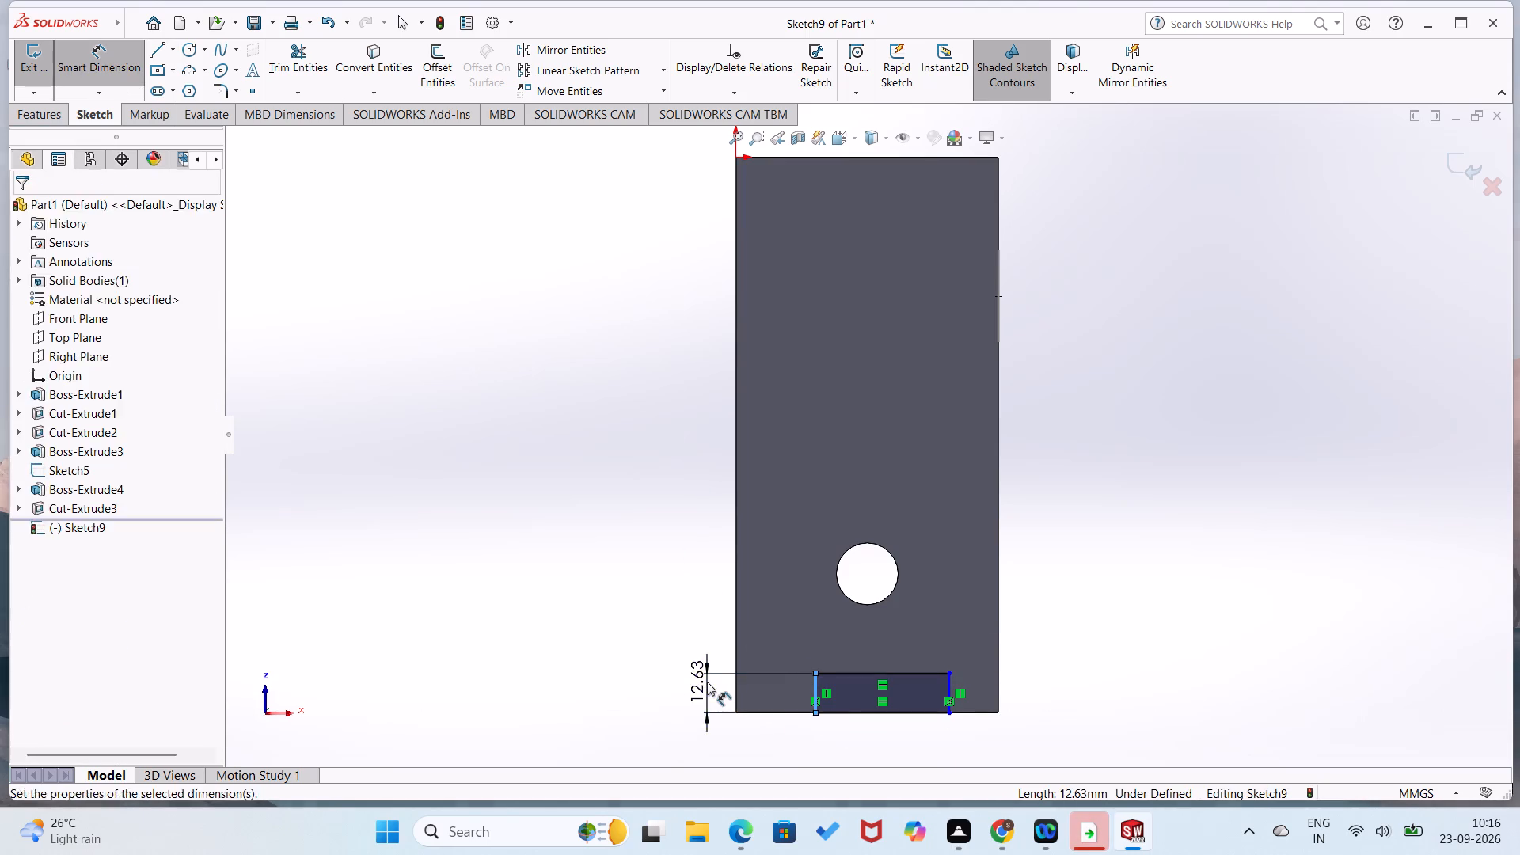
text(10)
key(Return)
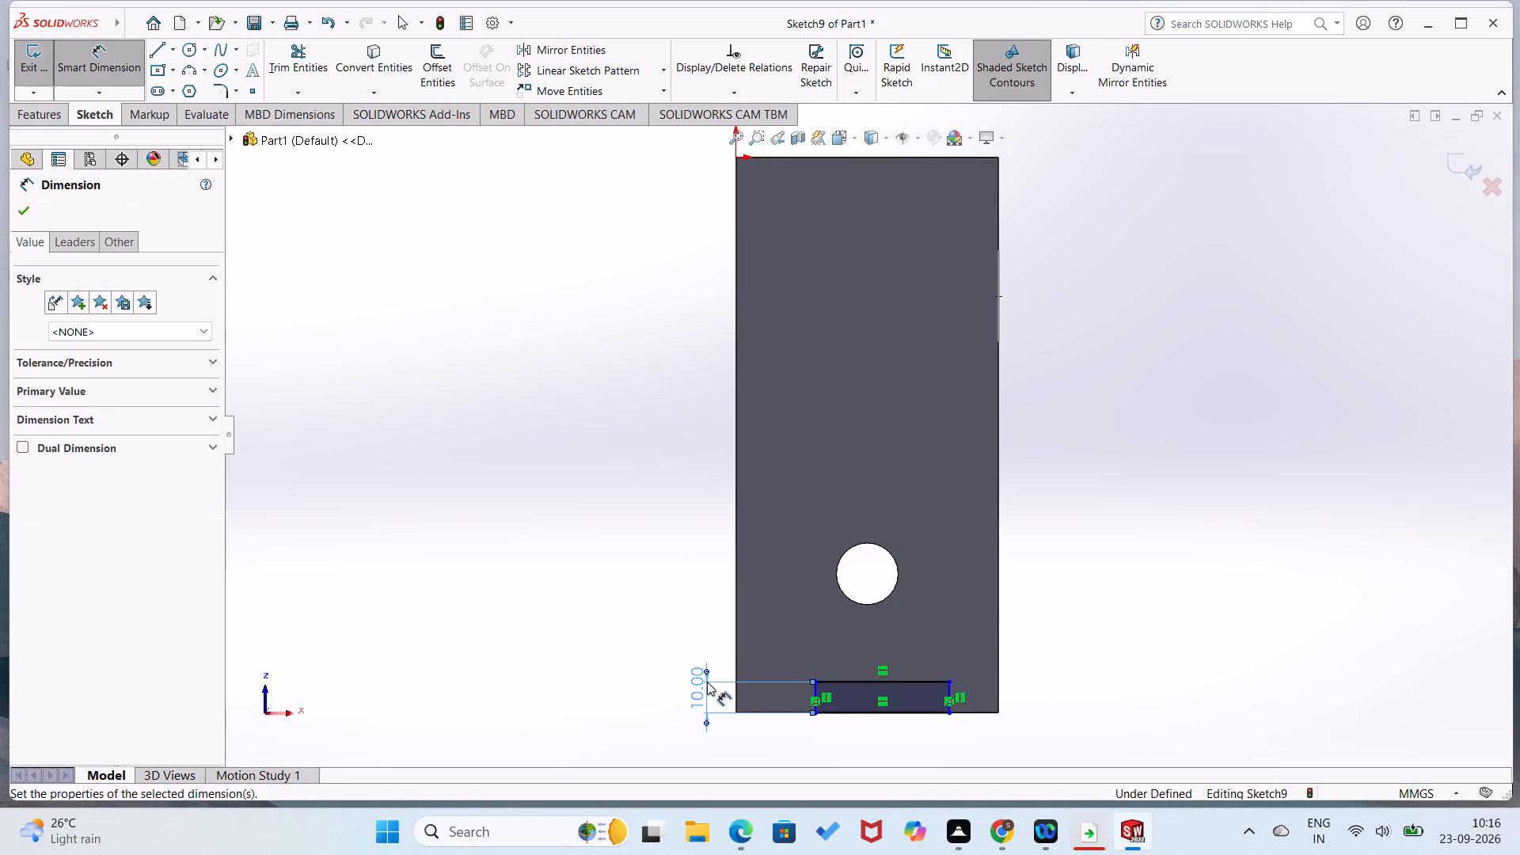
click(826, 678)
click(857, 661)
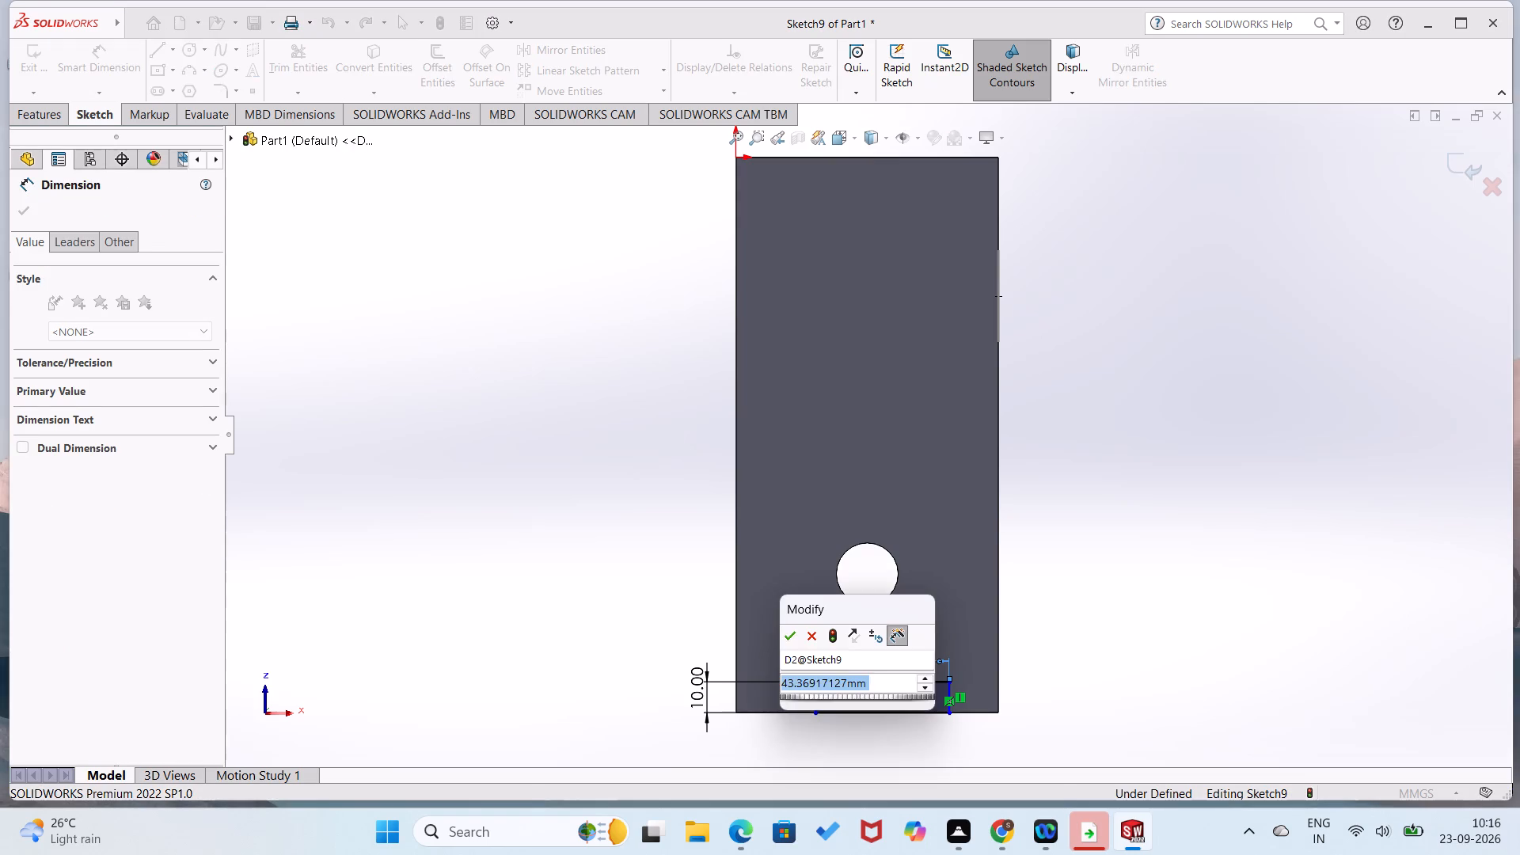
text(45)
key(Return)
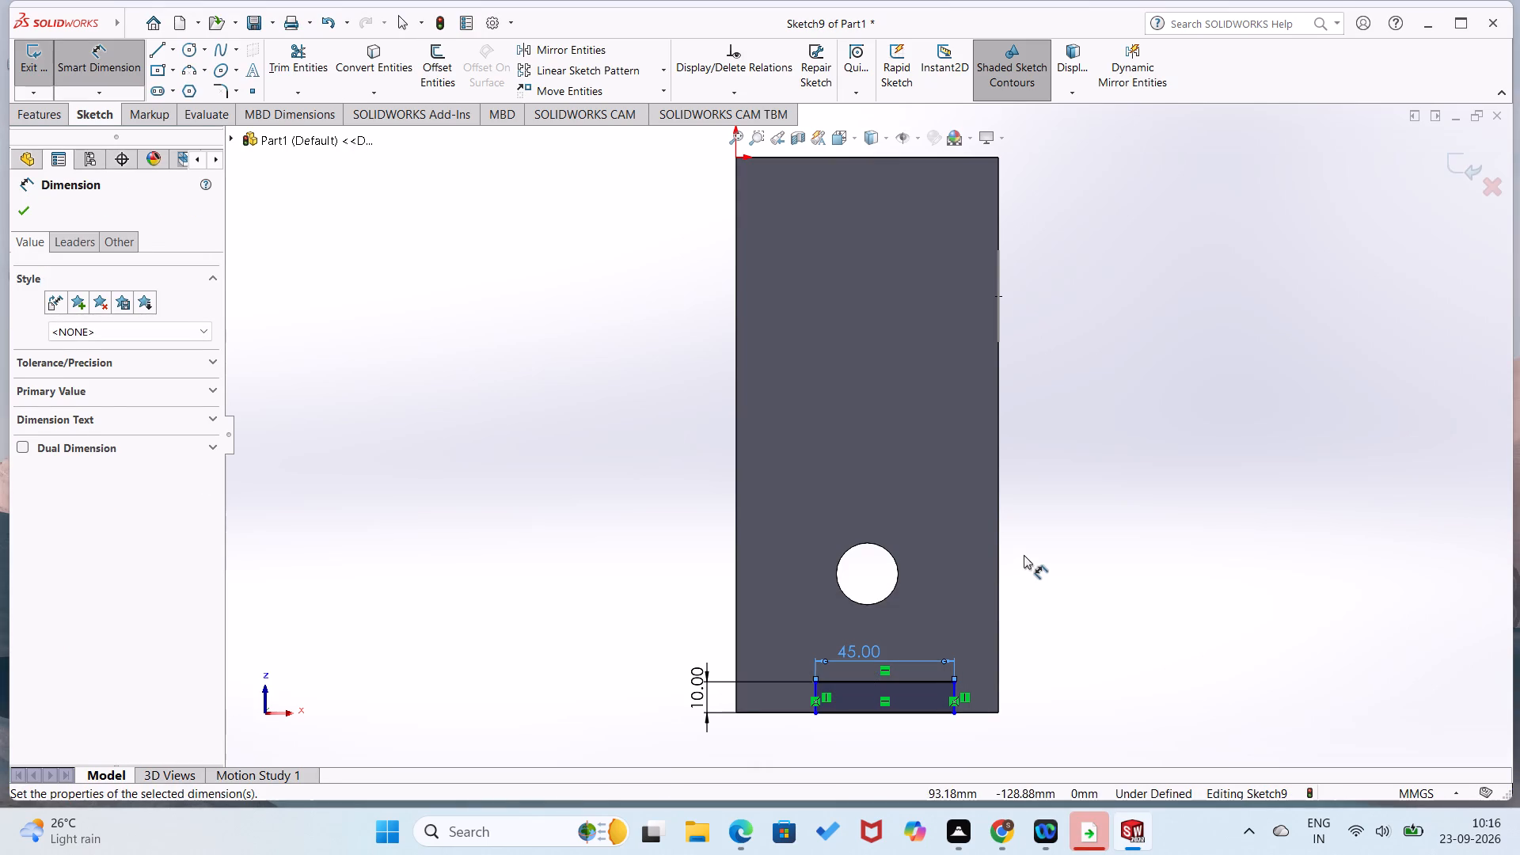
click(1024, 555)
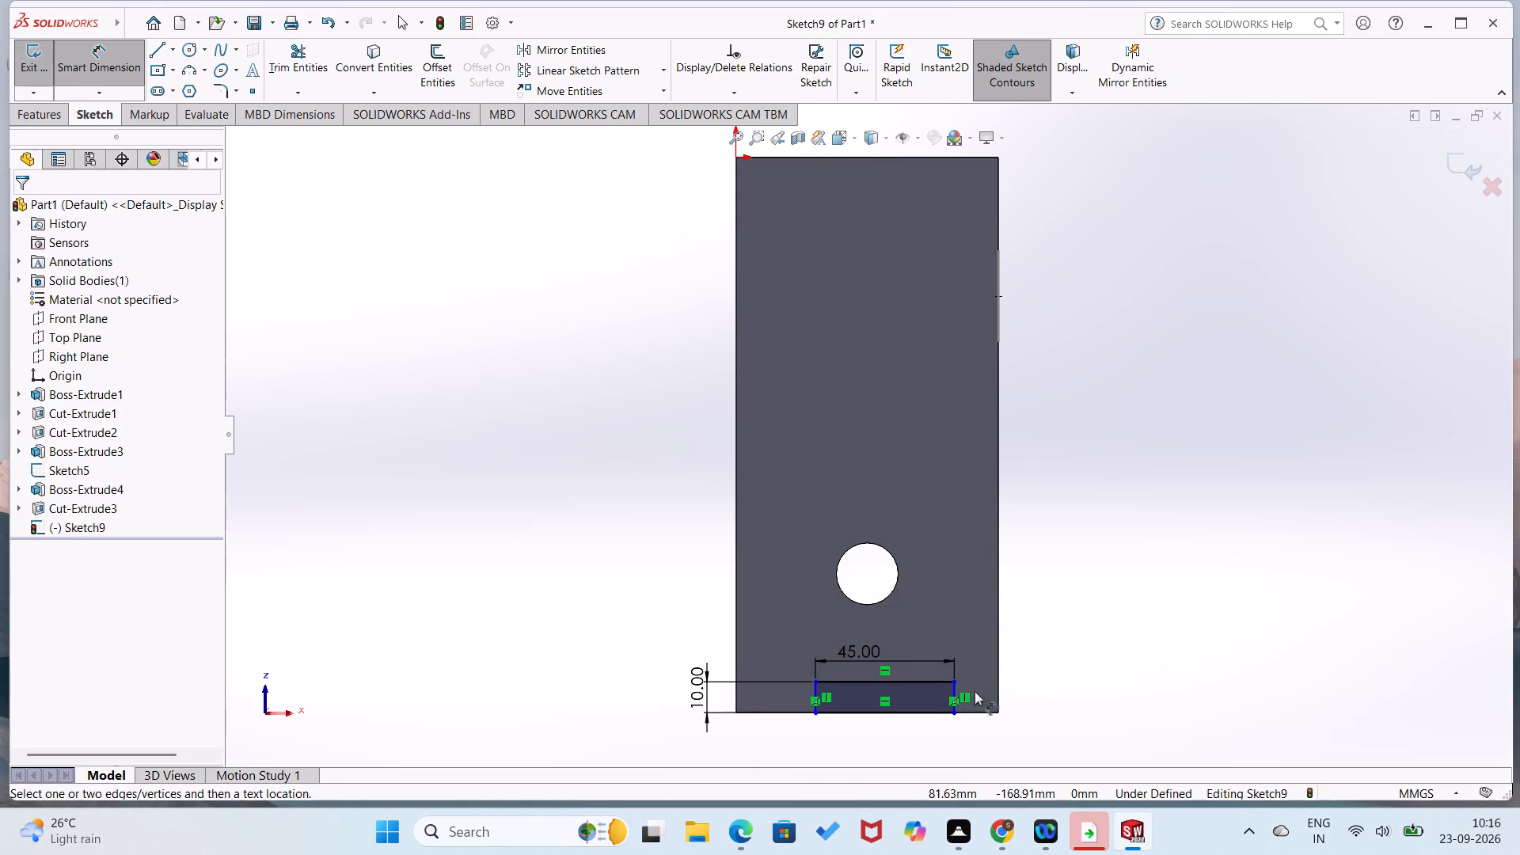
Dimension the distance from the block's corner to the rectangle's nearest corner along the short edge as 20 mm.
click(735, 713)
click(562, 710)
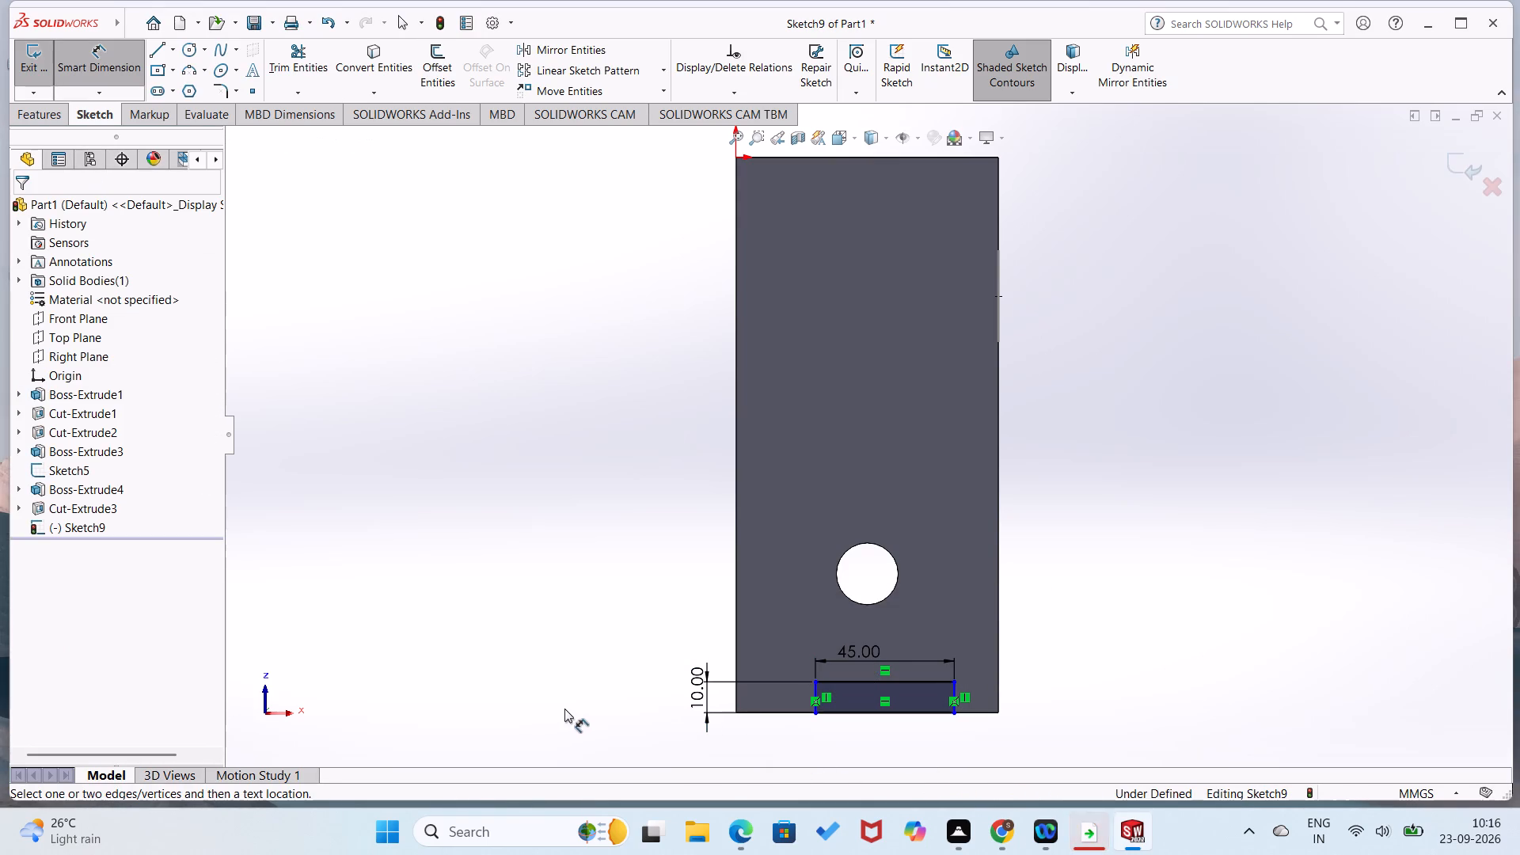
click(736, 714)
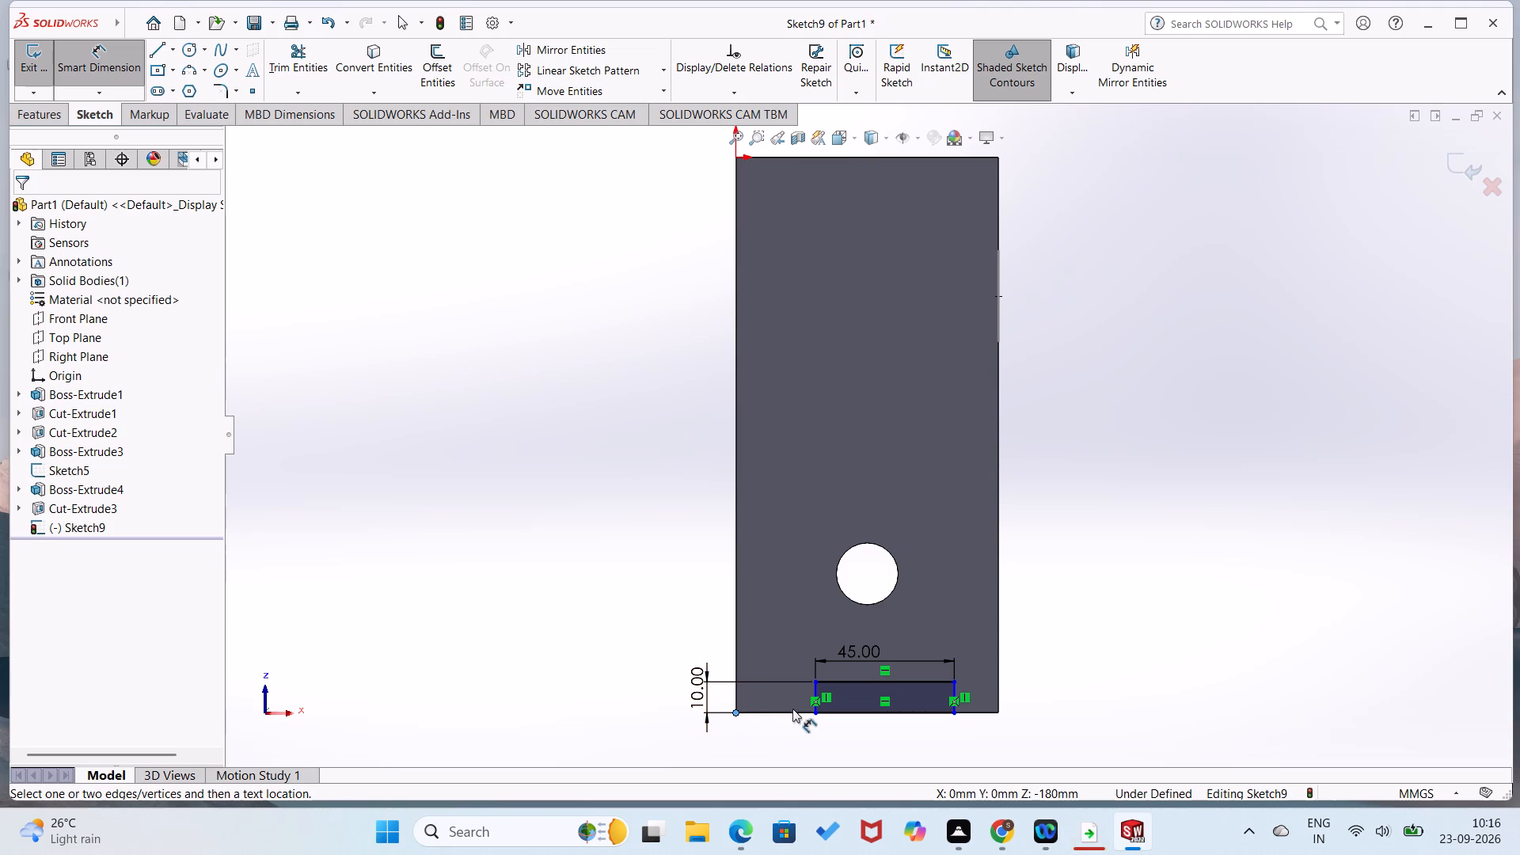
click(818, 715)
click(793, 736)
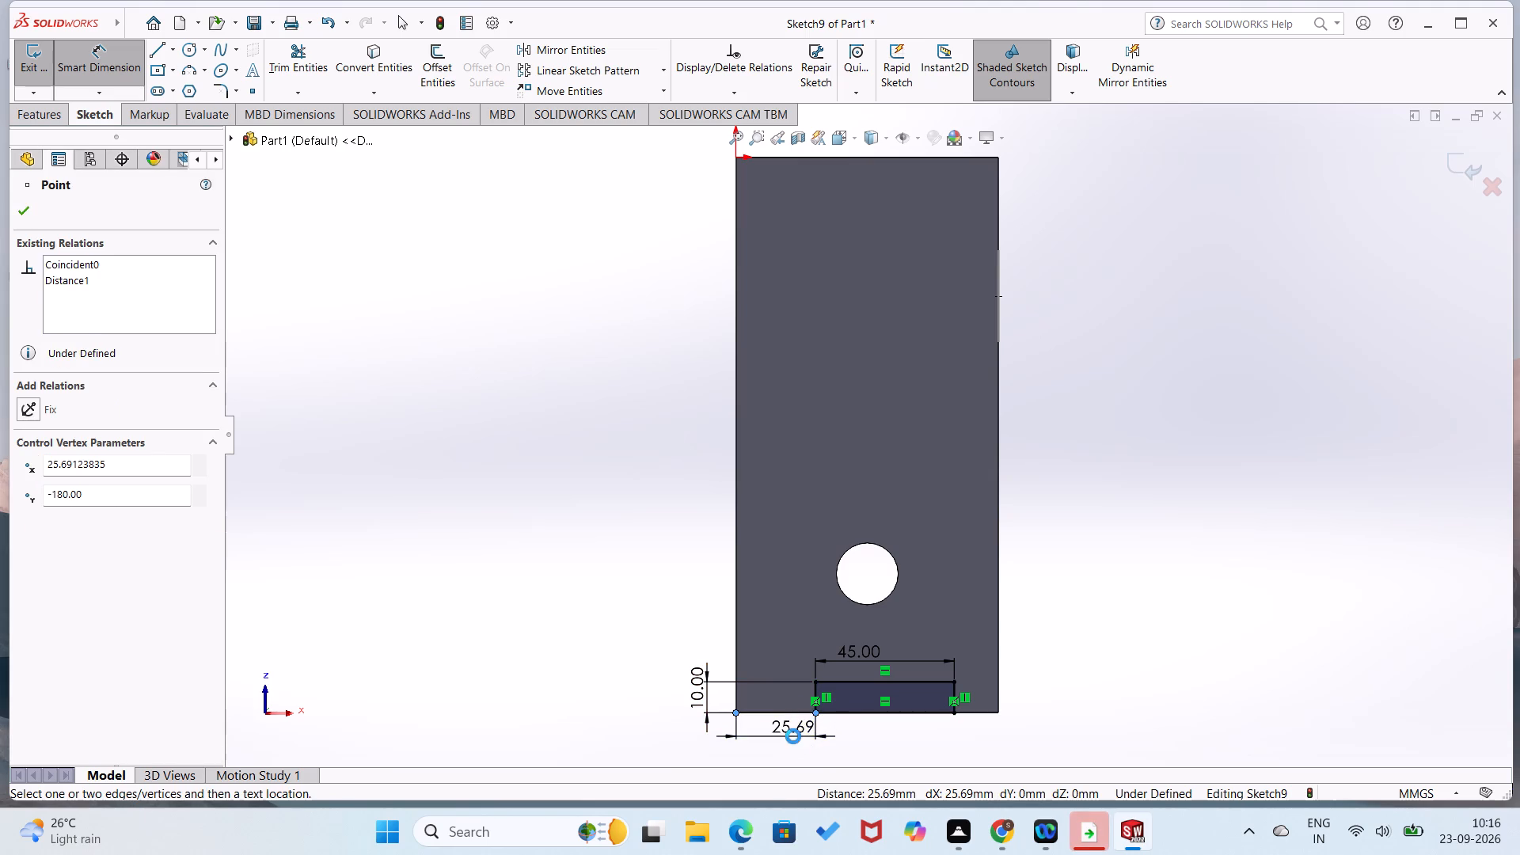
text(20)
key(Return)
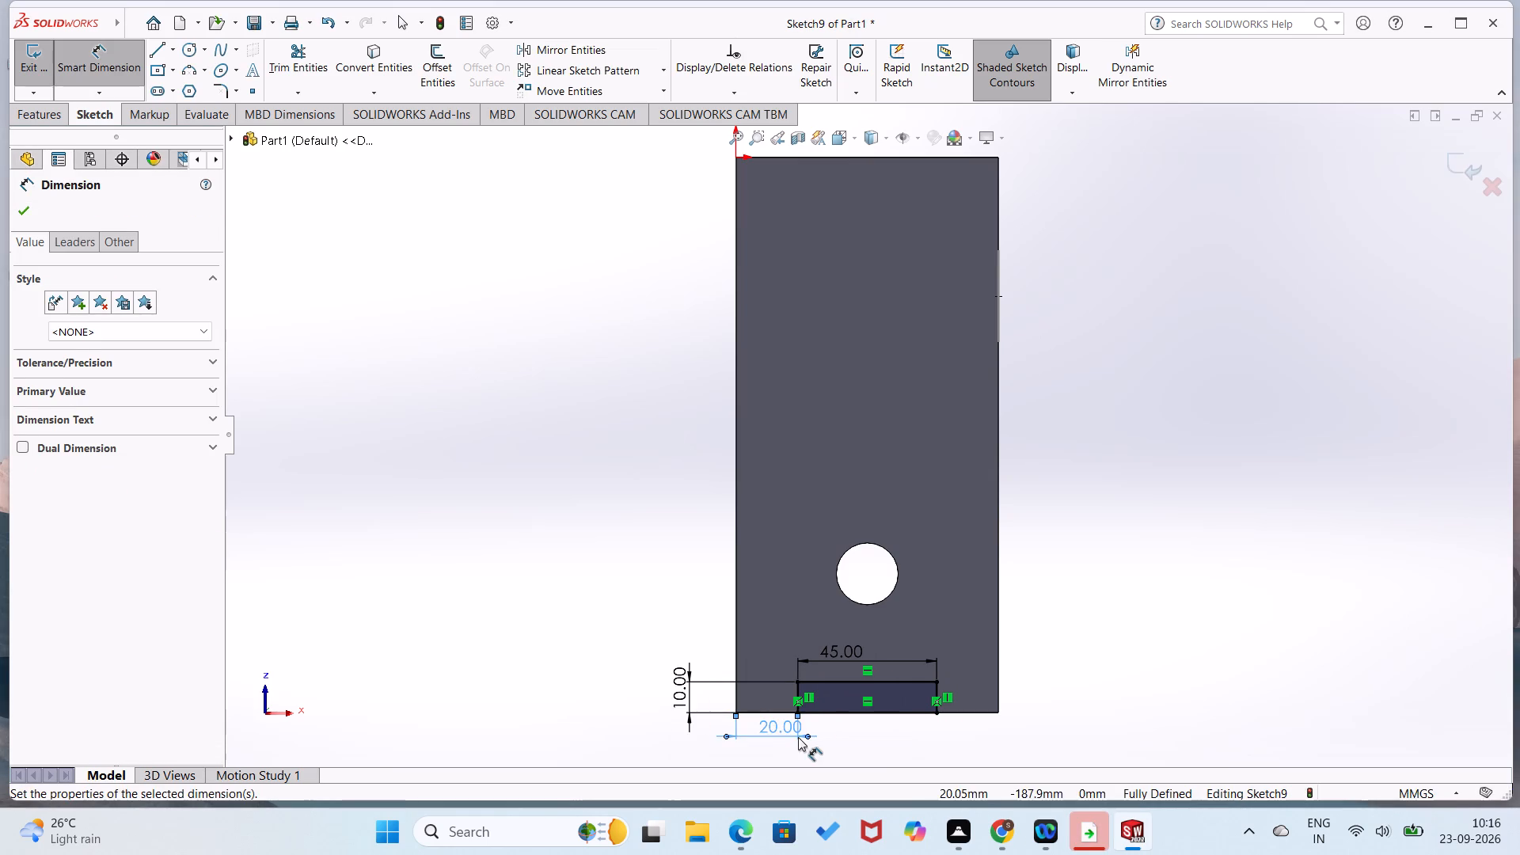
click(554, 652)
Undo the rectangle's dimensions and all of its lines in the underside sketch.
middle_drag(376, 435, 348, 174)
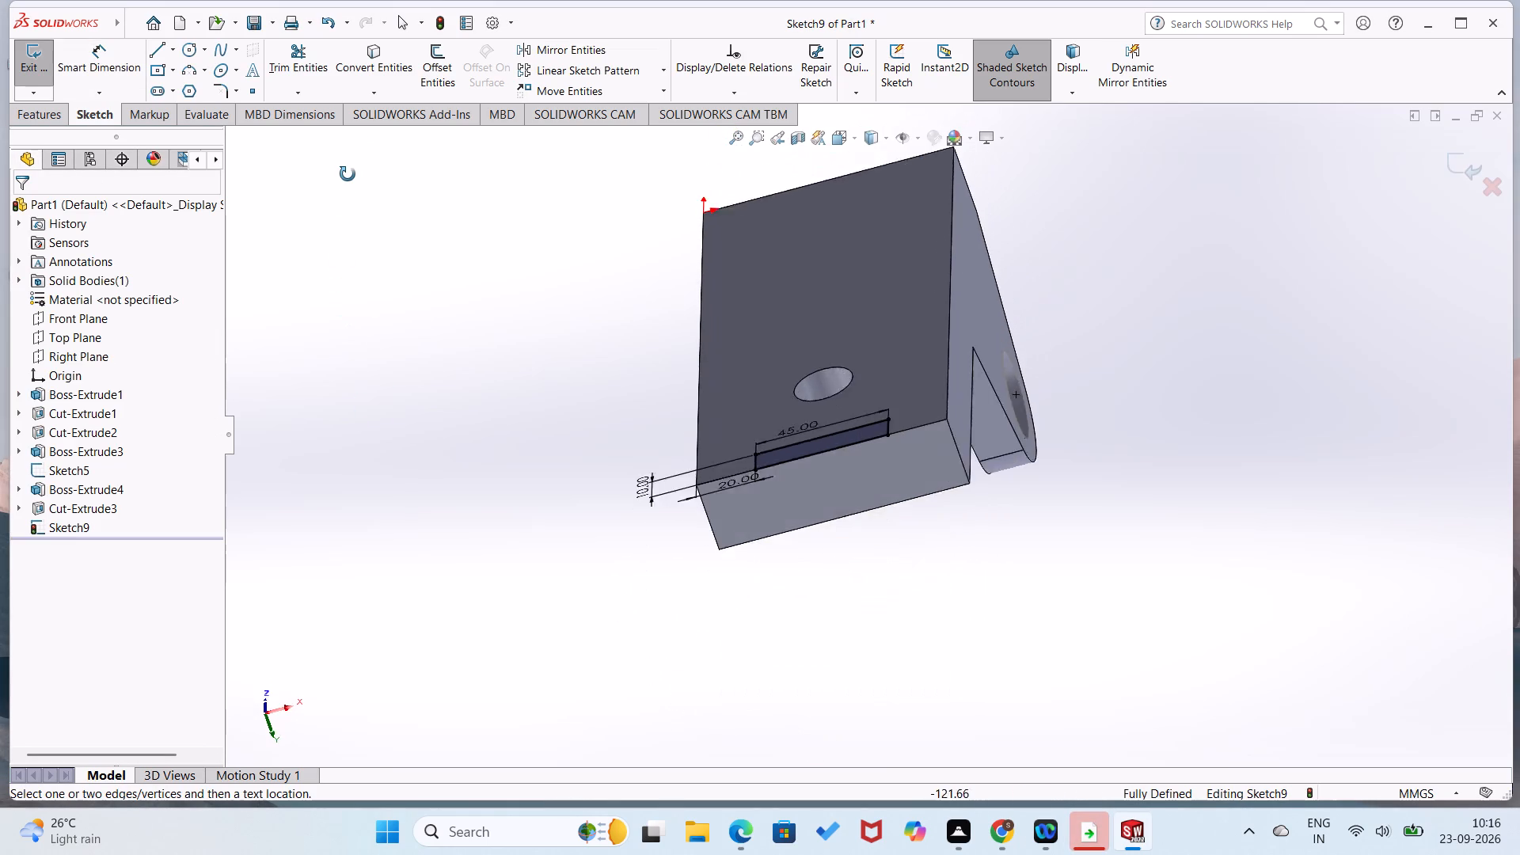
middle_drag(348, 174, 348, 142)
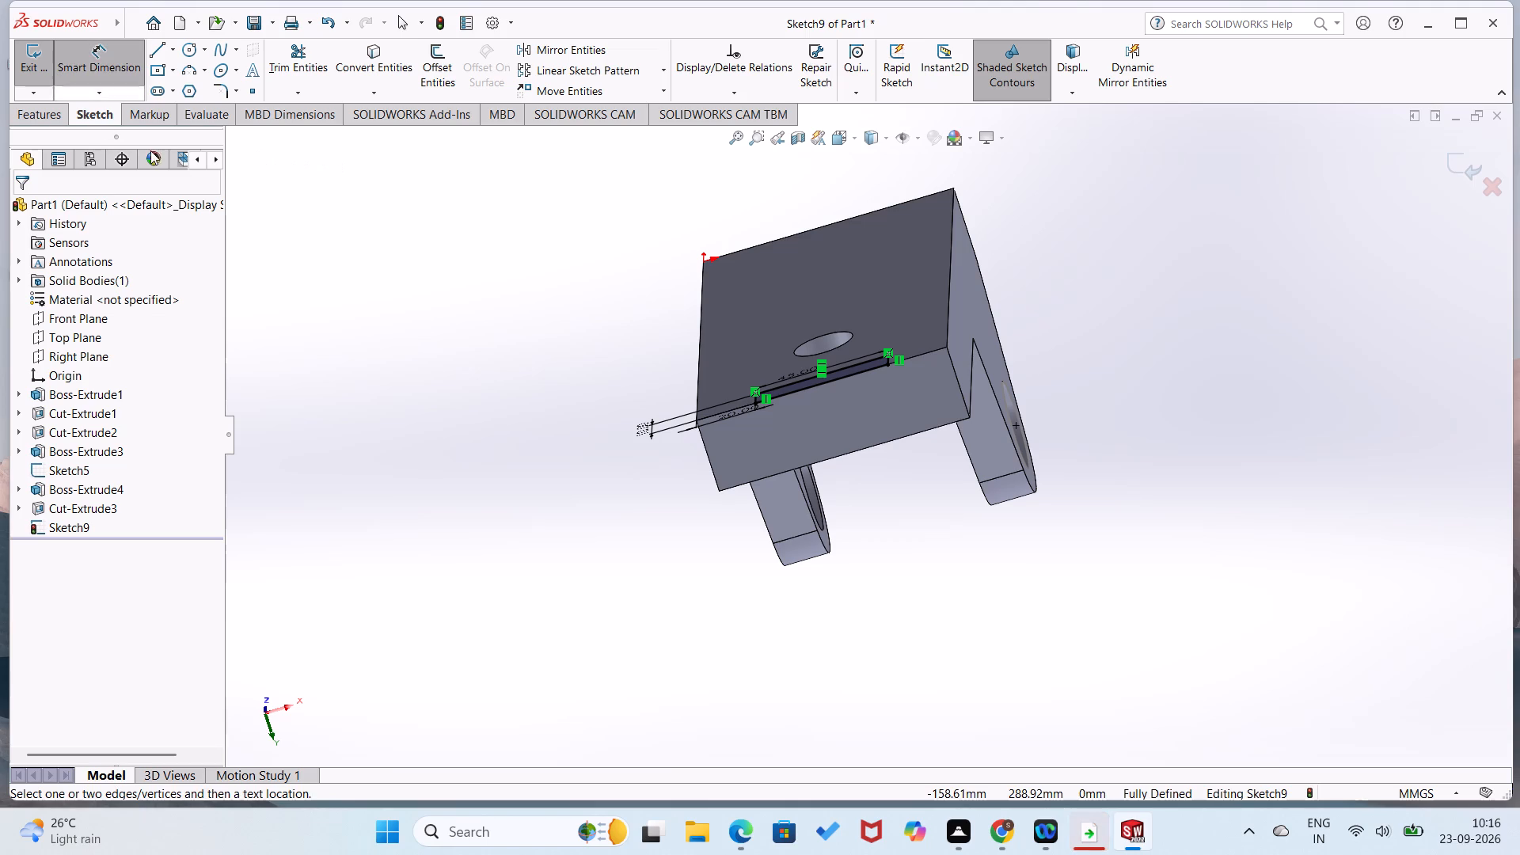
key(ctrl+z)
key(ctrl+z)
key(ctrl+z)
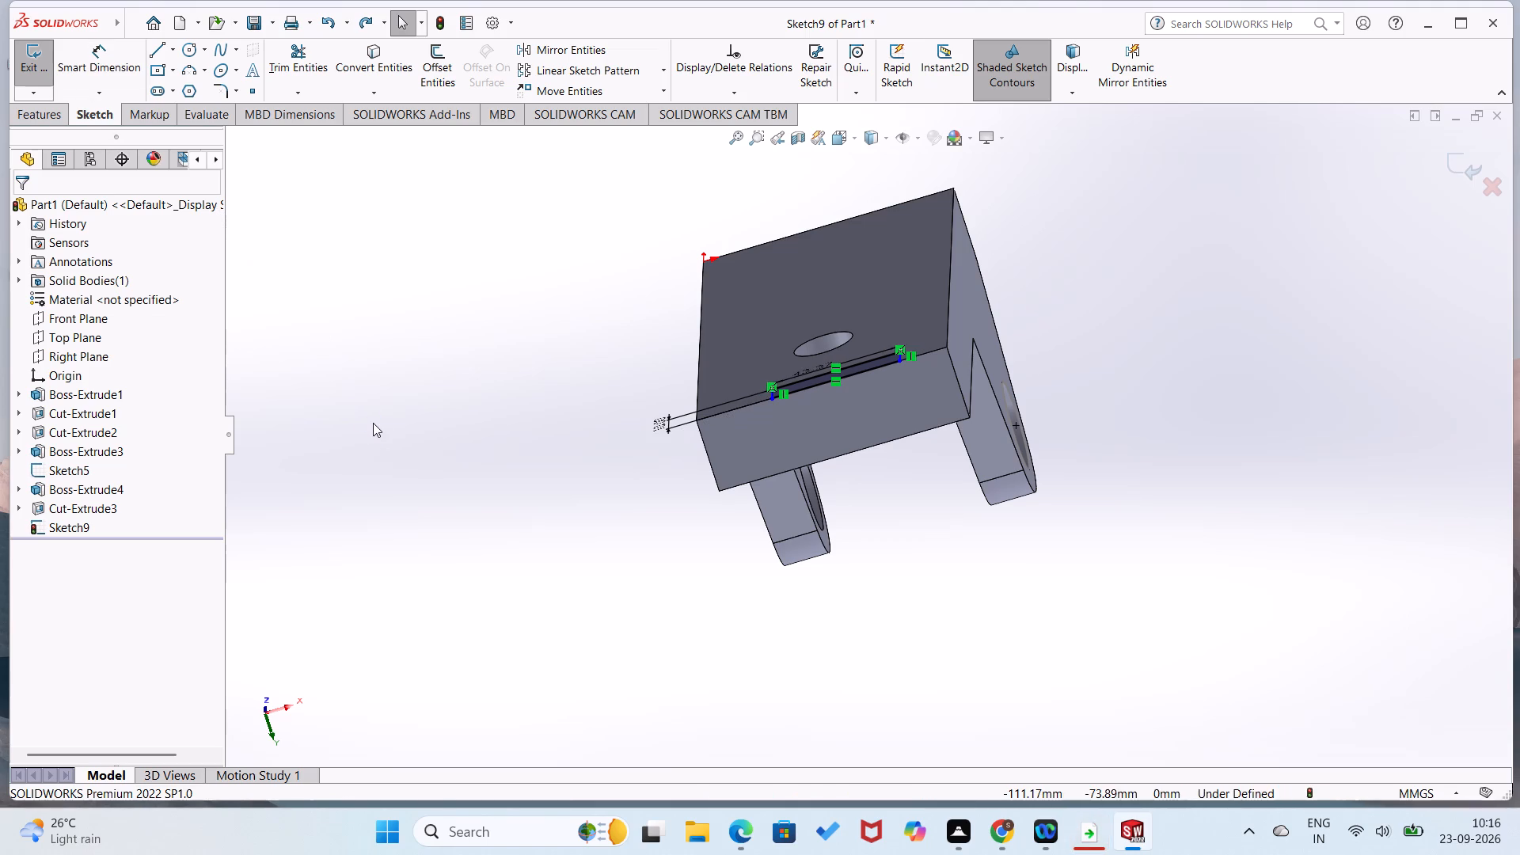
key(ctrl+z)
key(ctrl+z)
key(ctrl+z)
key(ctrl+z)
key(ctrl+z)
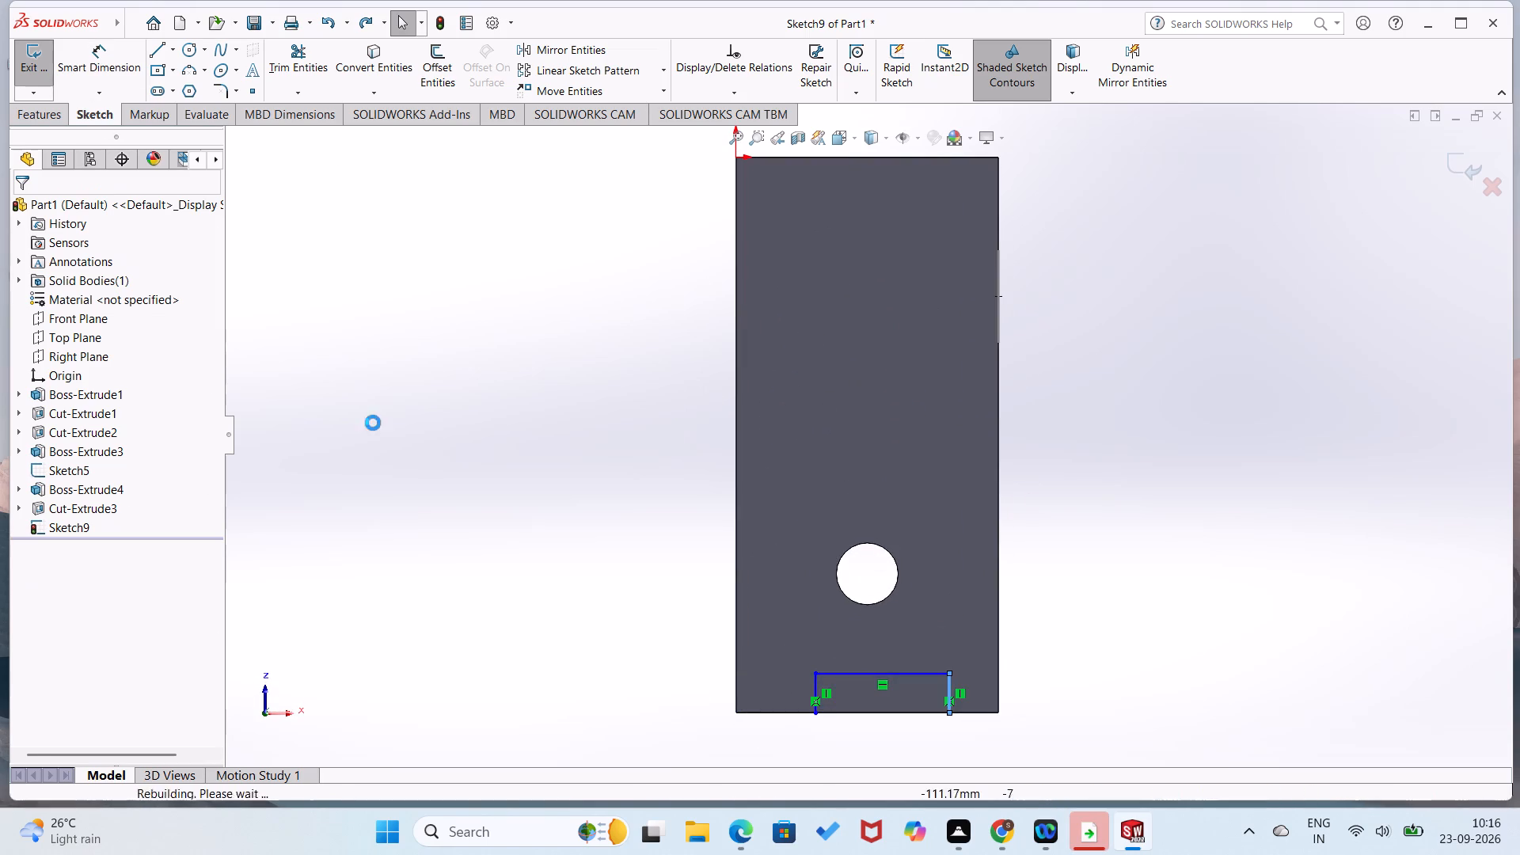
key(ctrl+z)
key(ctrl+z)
Exit the underside sketch and start a new sketch on the block's narrow end face near the counterbored hole.
scroll(380, 465, down, 1)
middle_drag(382, 469, 421, 307)
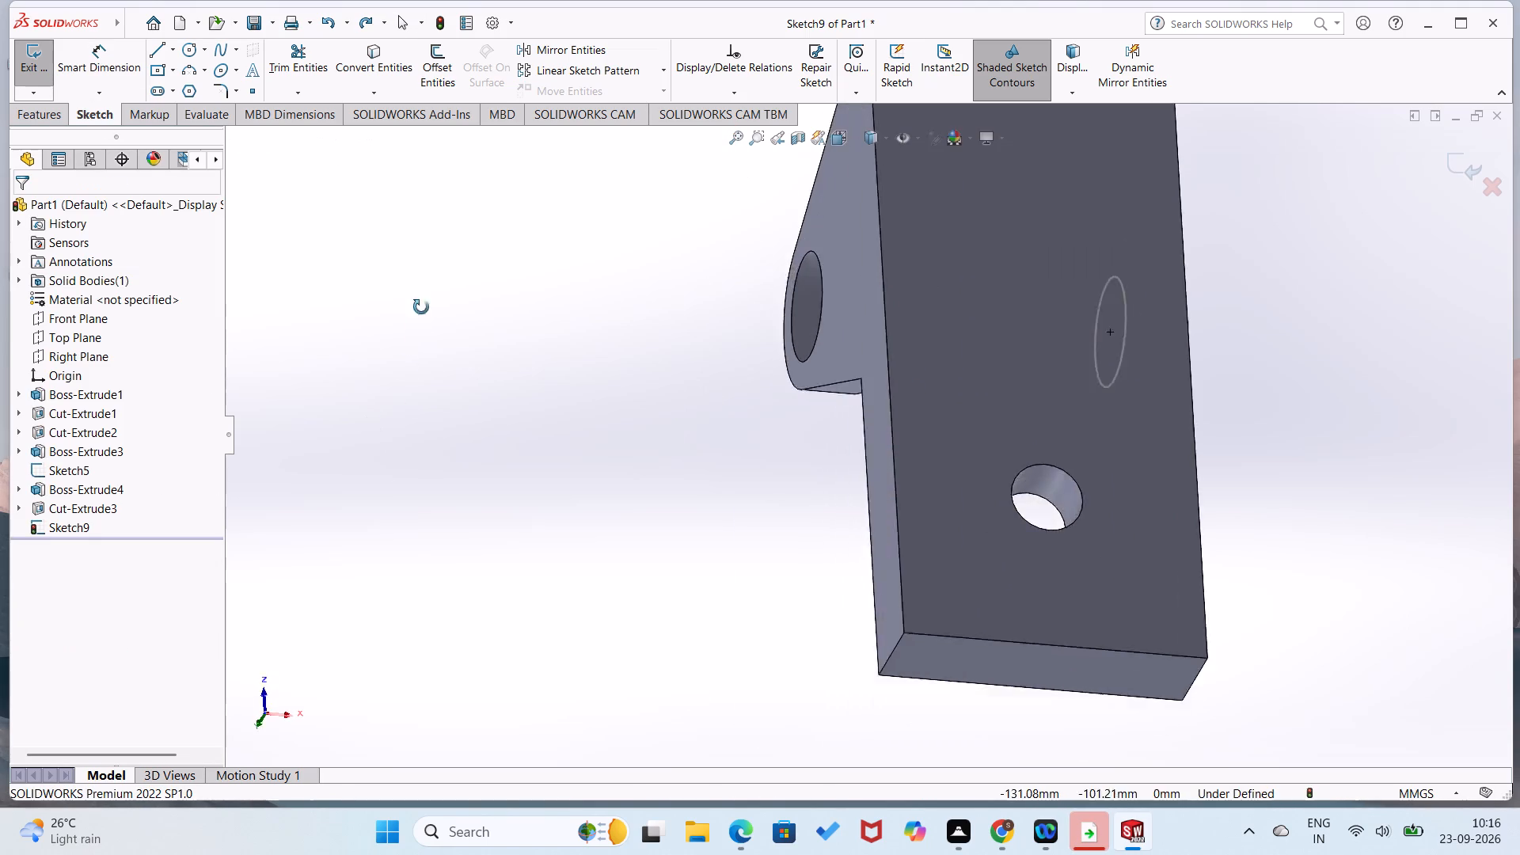
middle_drag(421, 307, 438, 179)
right_click(1096, 405)
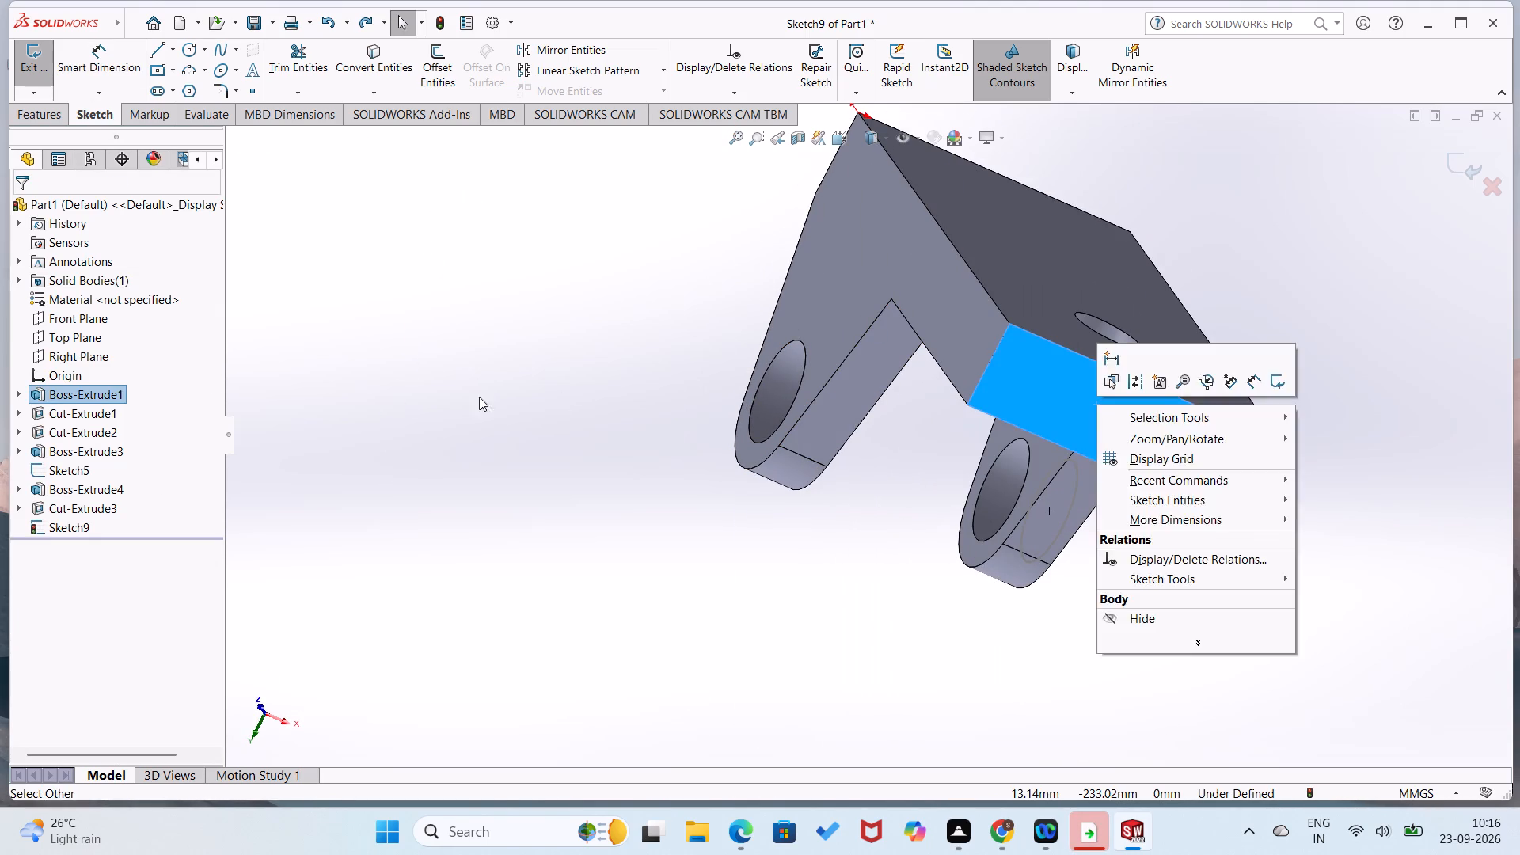
click(451, 397)
click(33, 69)
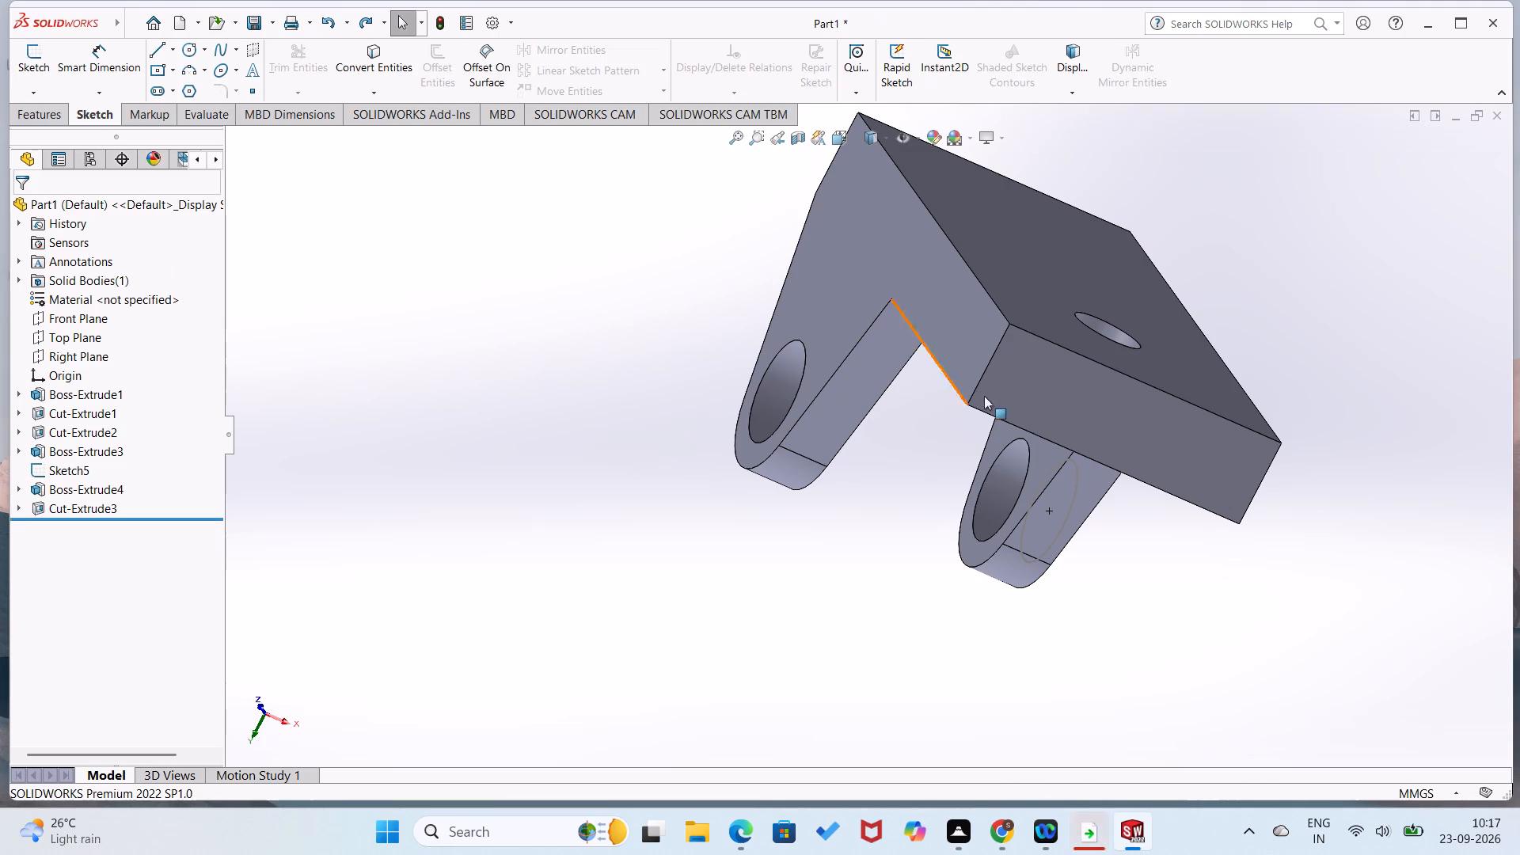
right_click(1087, 396)
click(1130, 374)
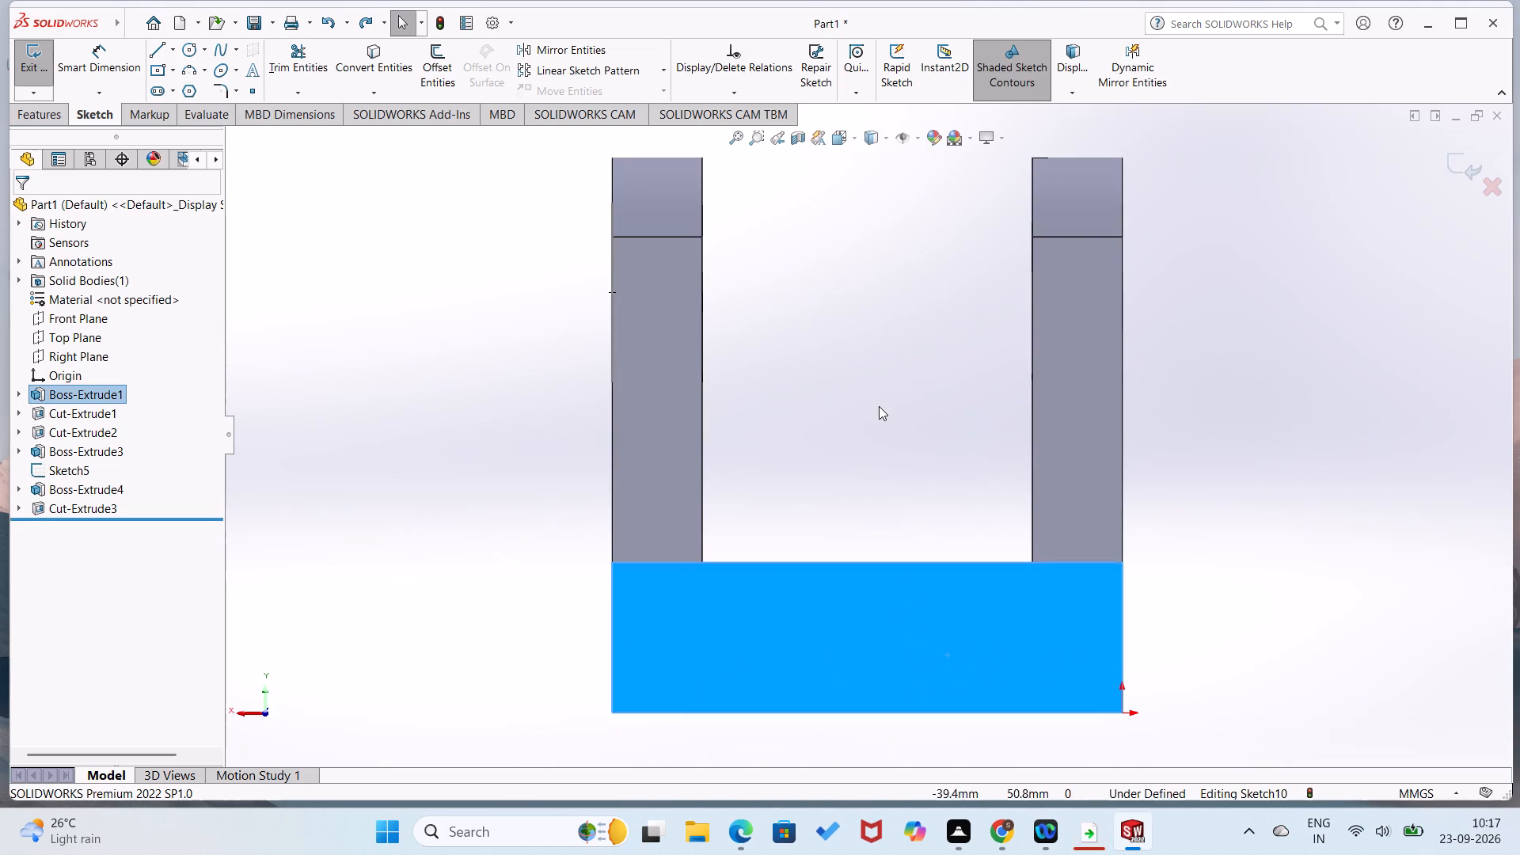
click(868, 403)
Sketch a closed rectangle about 35 x 9 mm hanging below the block's bottom edge on the end face, using lines.
scroll(864, 450, up, 1)
right_drag(904, 401, 837, 426)
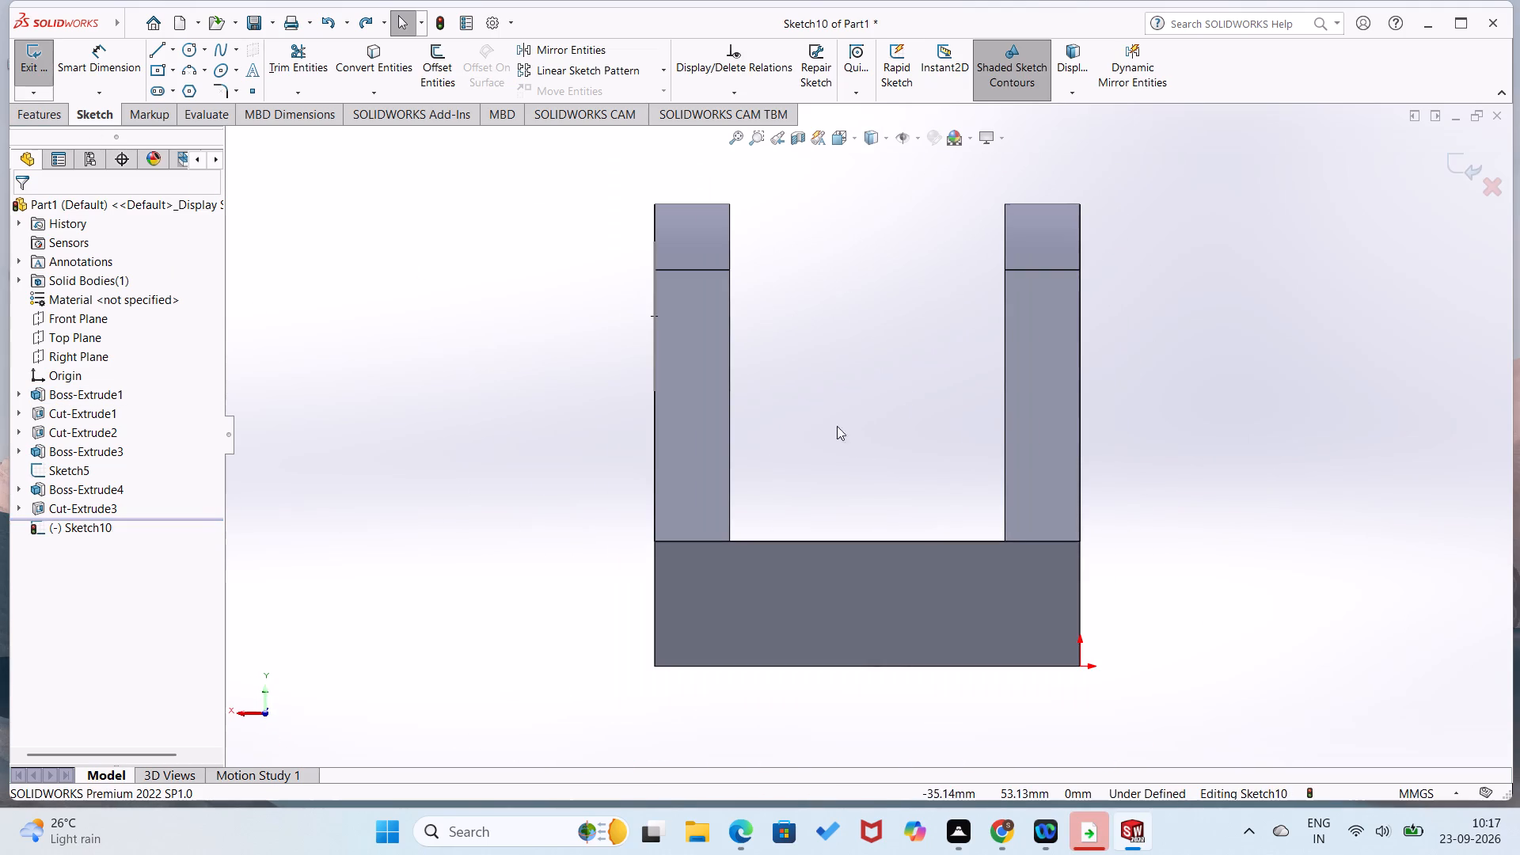
right_drag(837, 426, 728, 444)
click(793, 666)
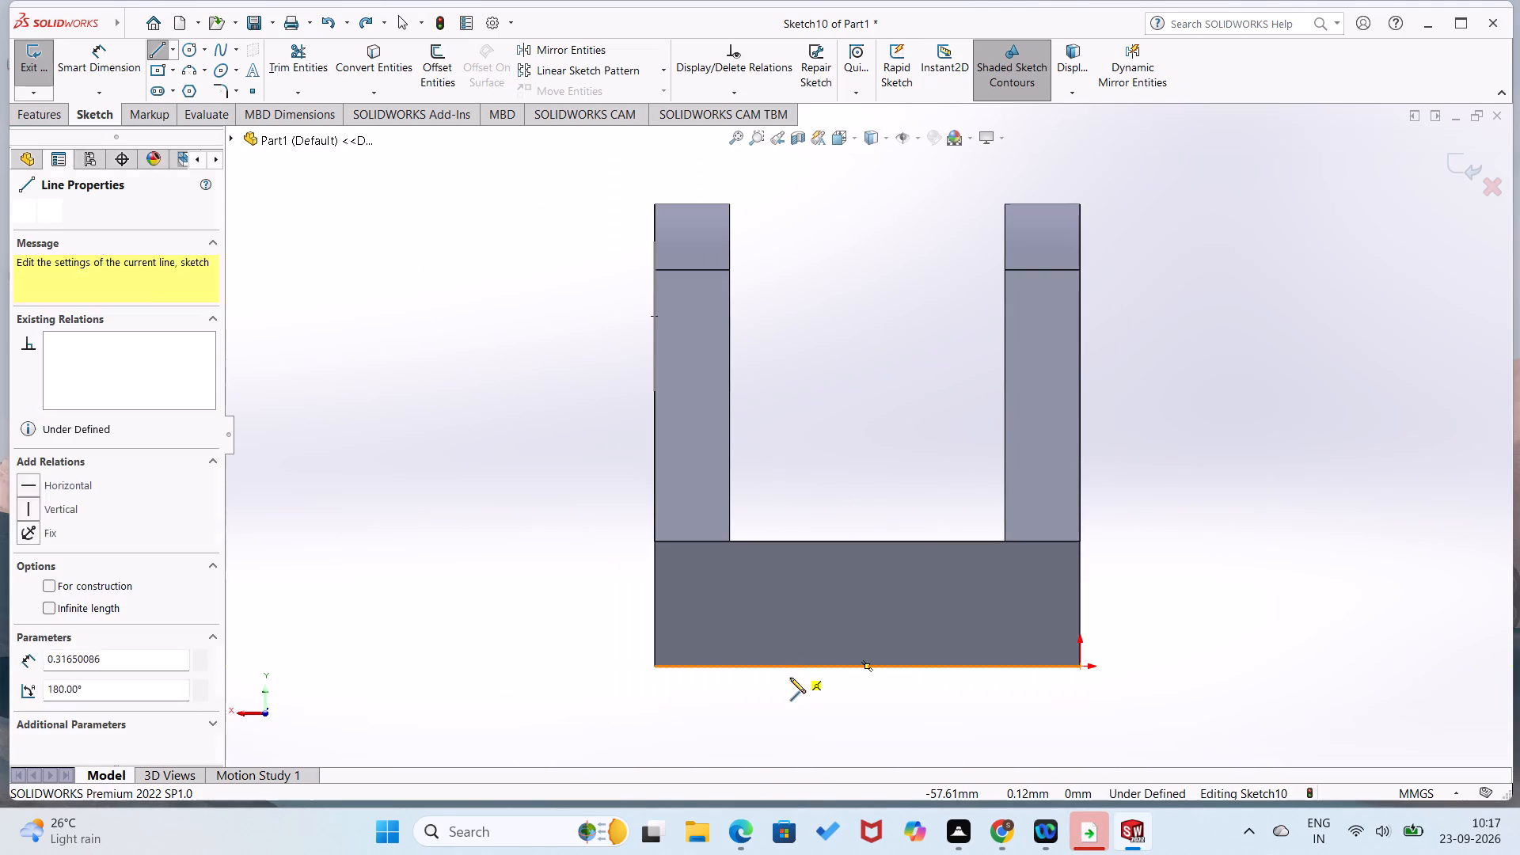
click(798, 710)
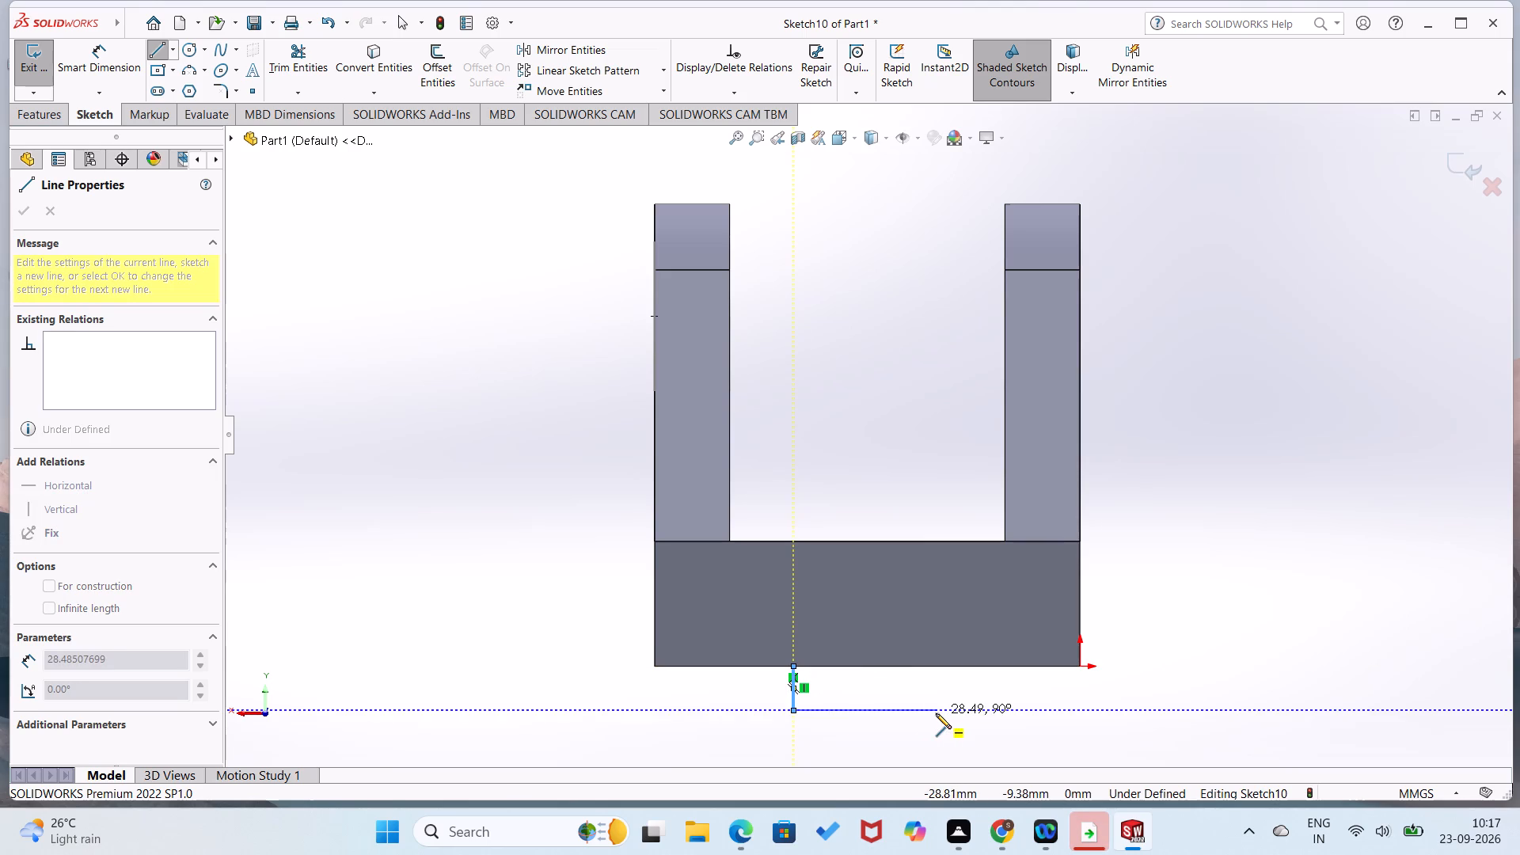
click(967, 712)
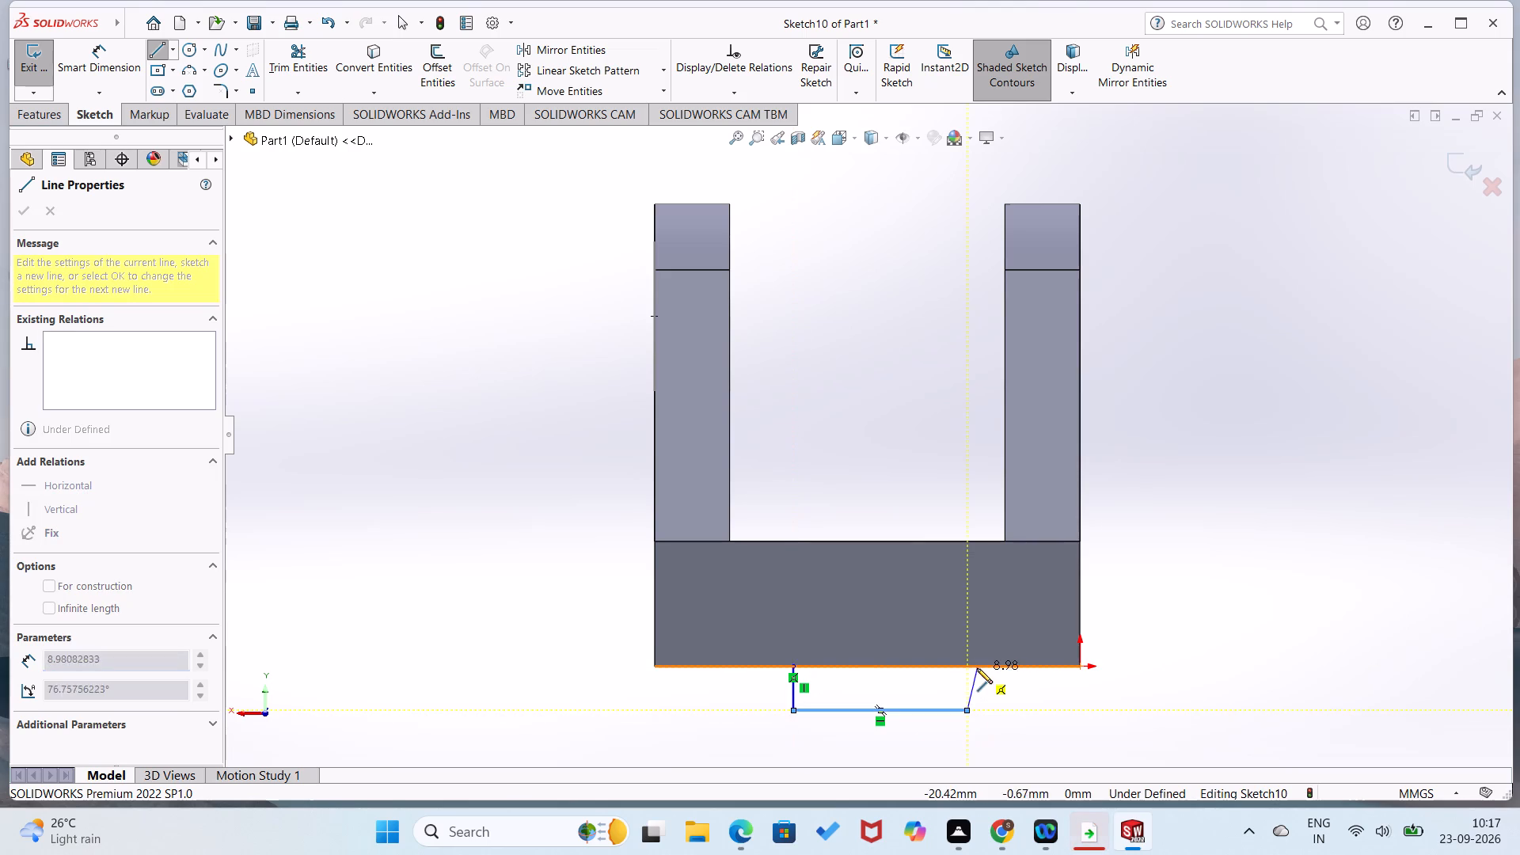
click(967, 667)
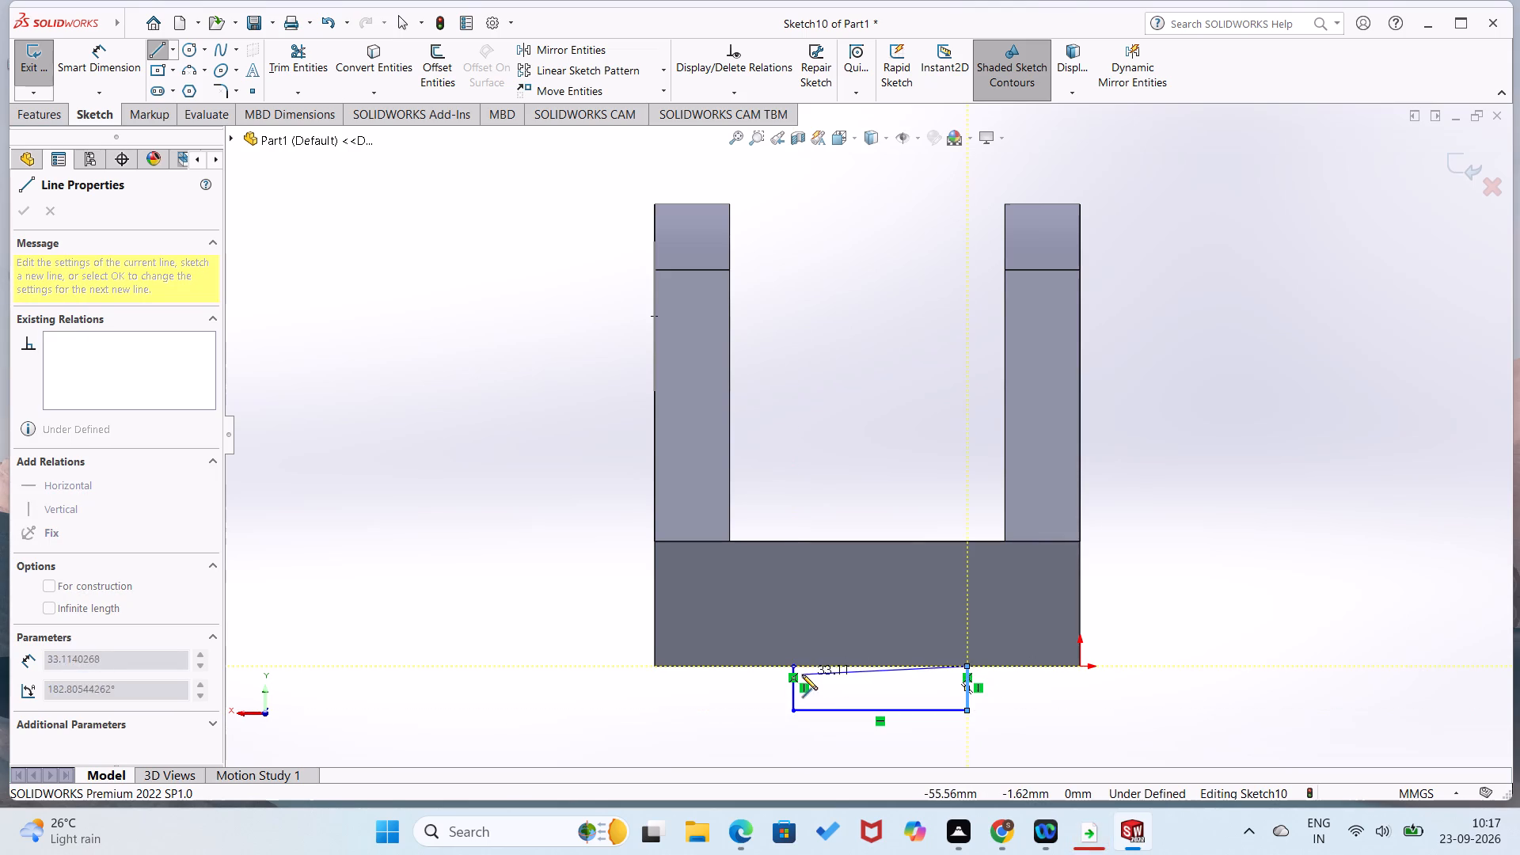
click(795, 670)
Dimension the rectangle's width as 45 mm.
right_drag(593, 593, 530, 265)
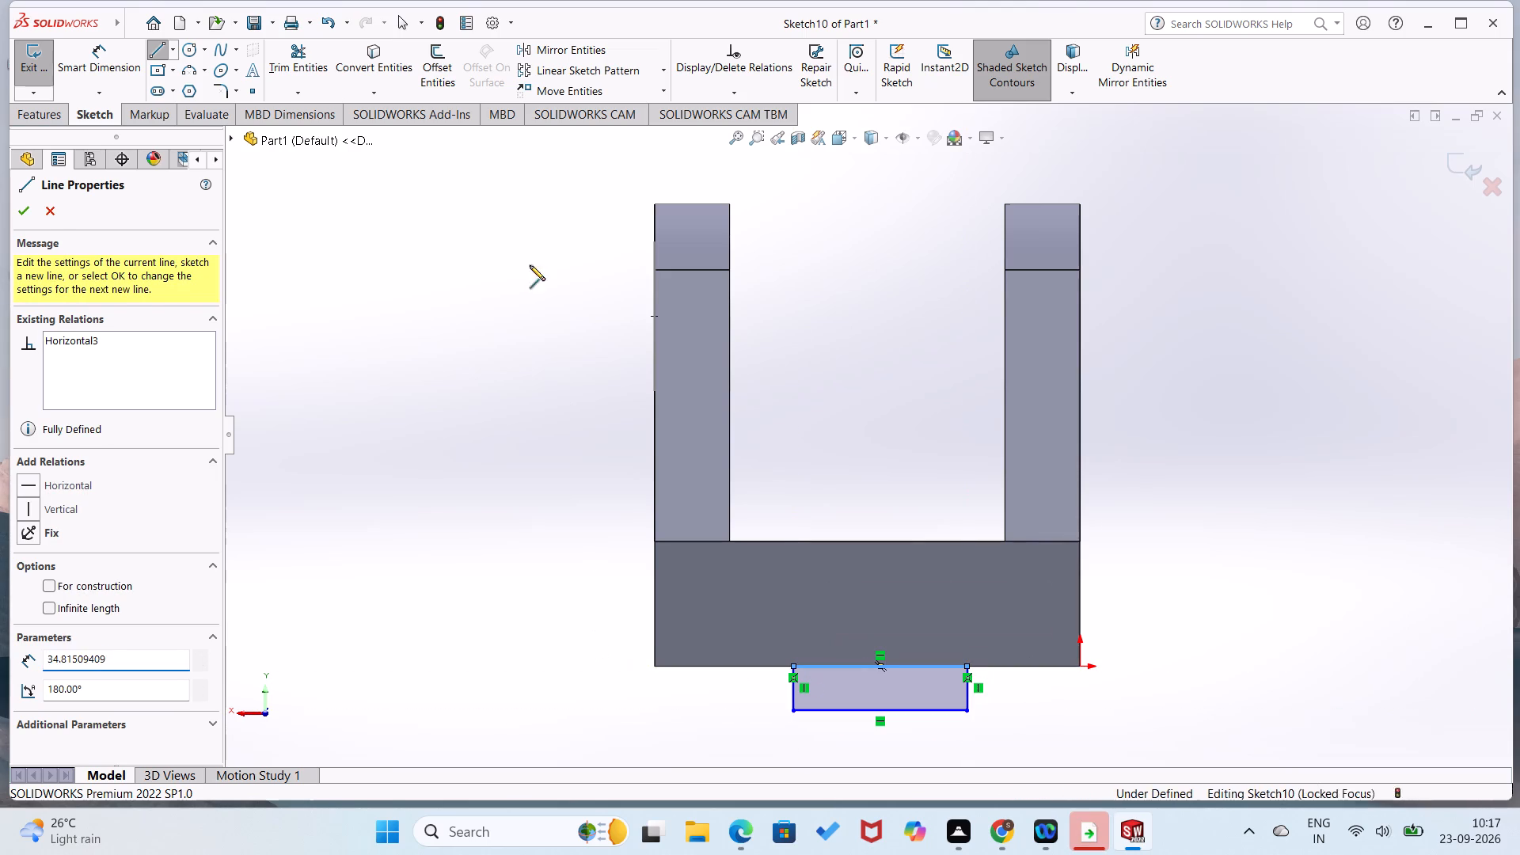
right_drag(530, 265, 529, 262)
click(839, 710)
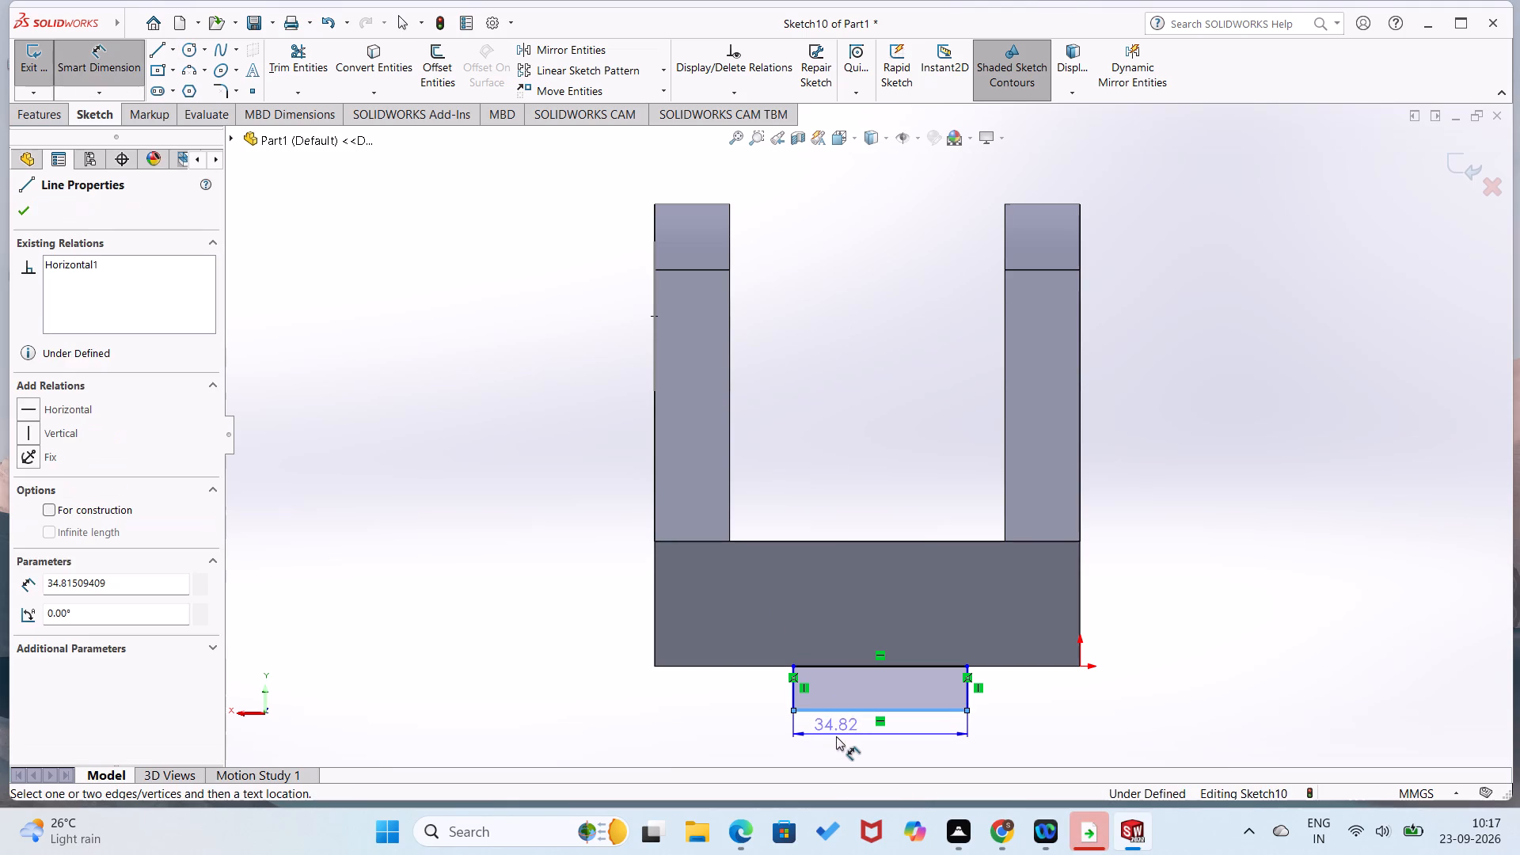
click(838, 739)
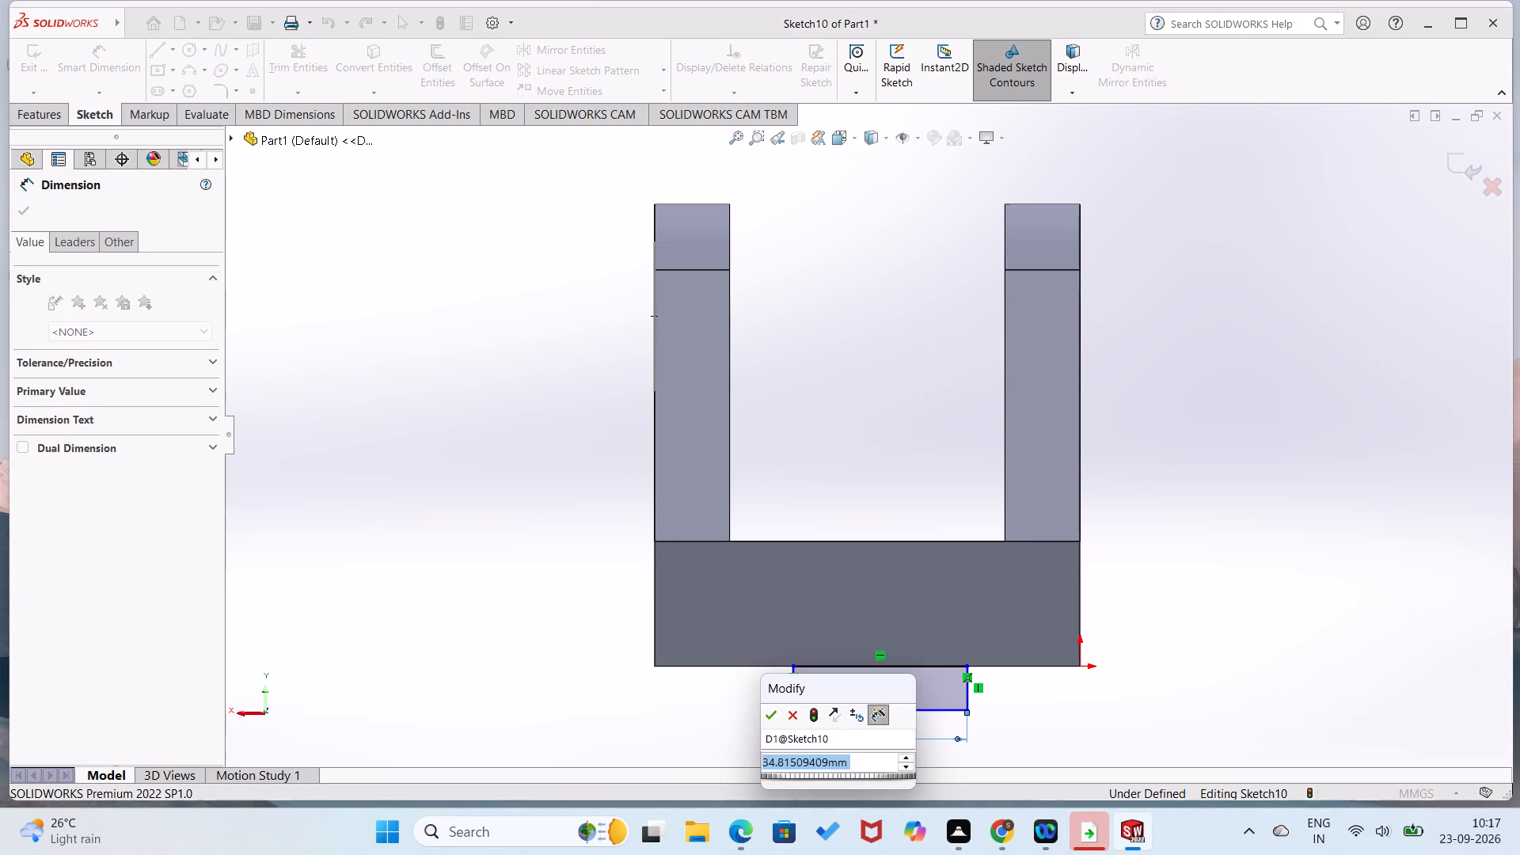
text(45)
key(Return)
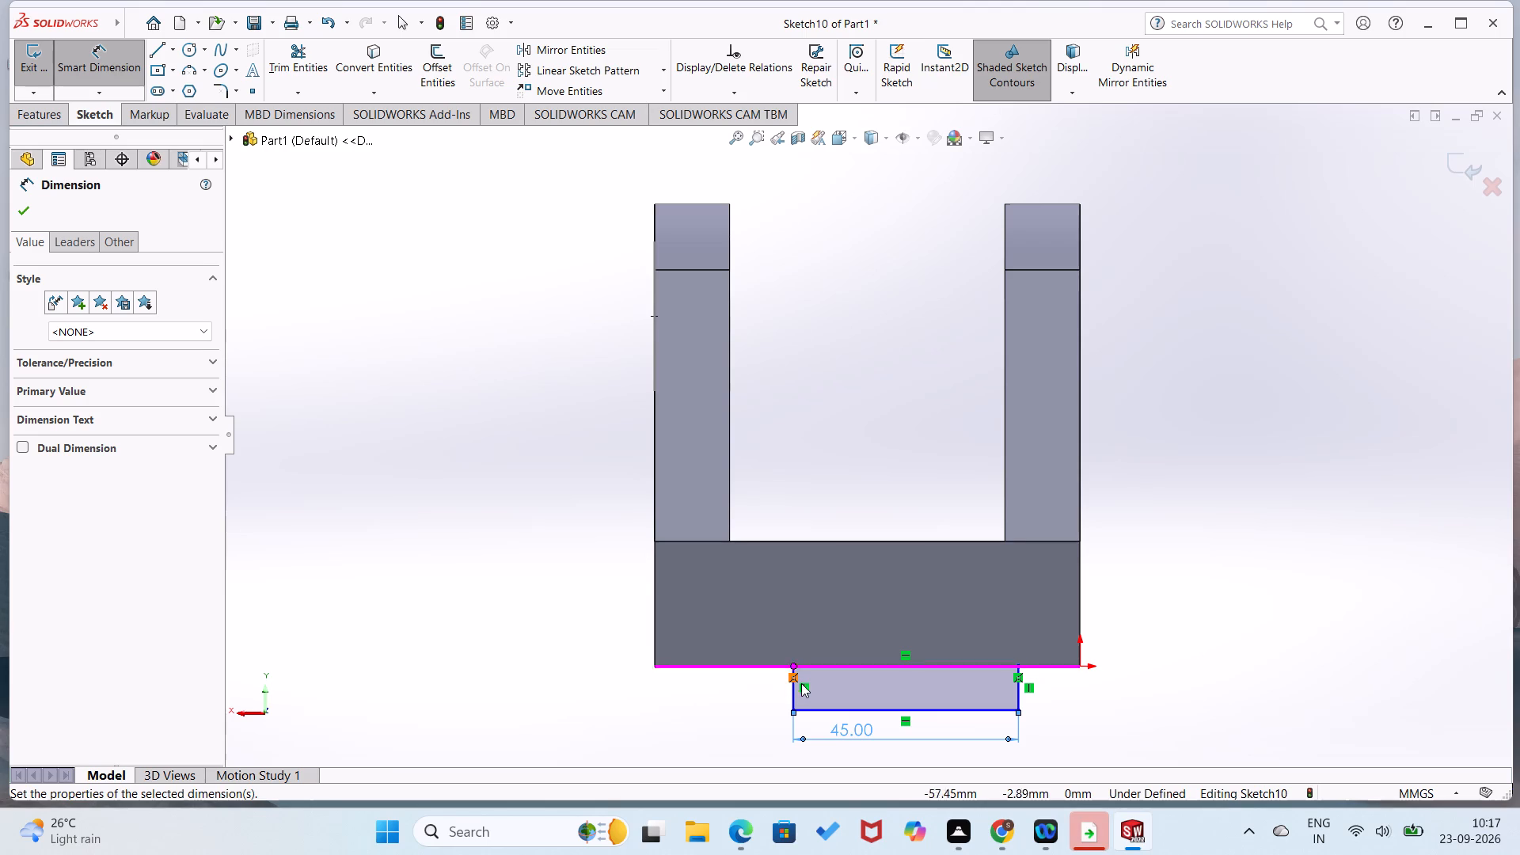
Dimension the distance along the bottom edge from the block's corner opposite the origin to the rectangle's nearest corner as 20 mm.
click(792, 663)
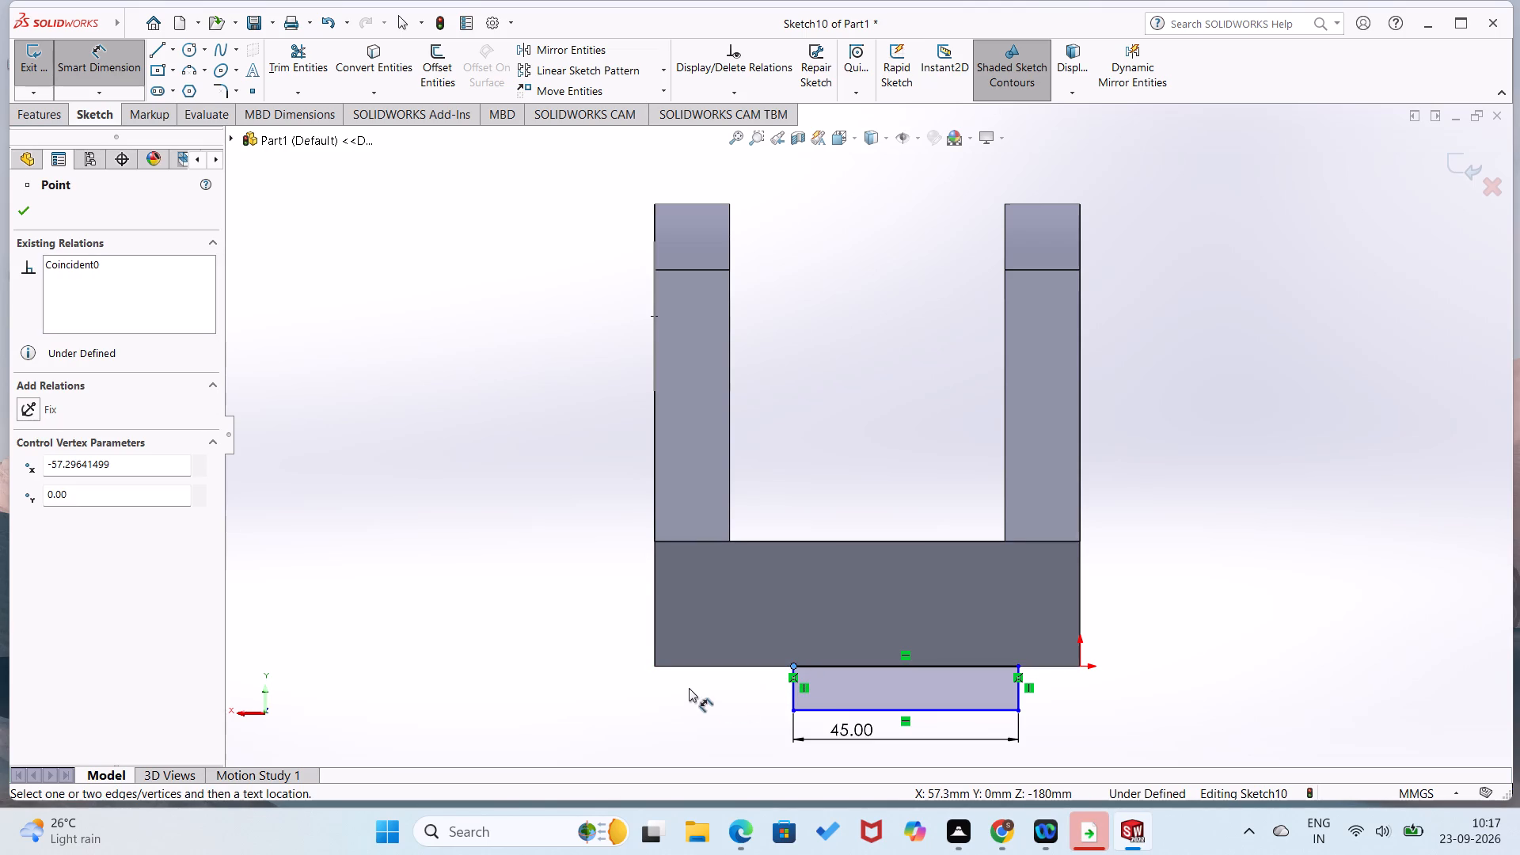
click(655, 667)
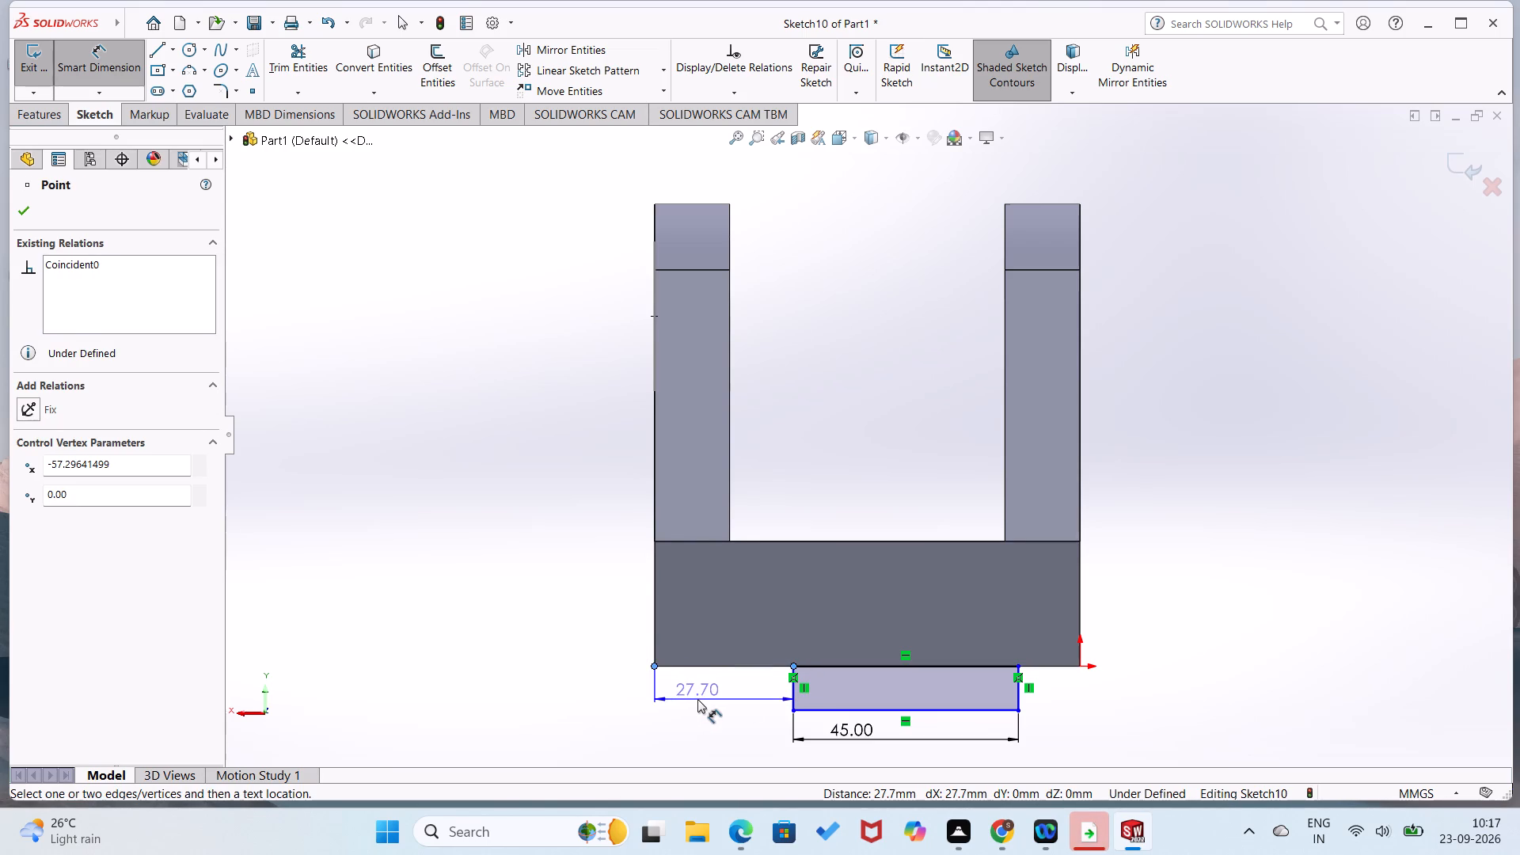
click(697, 699)
text(20)
key(Return)
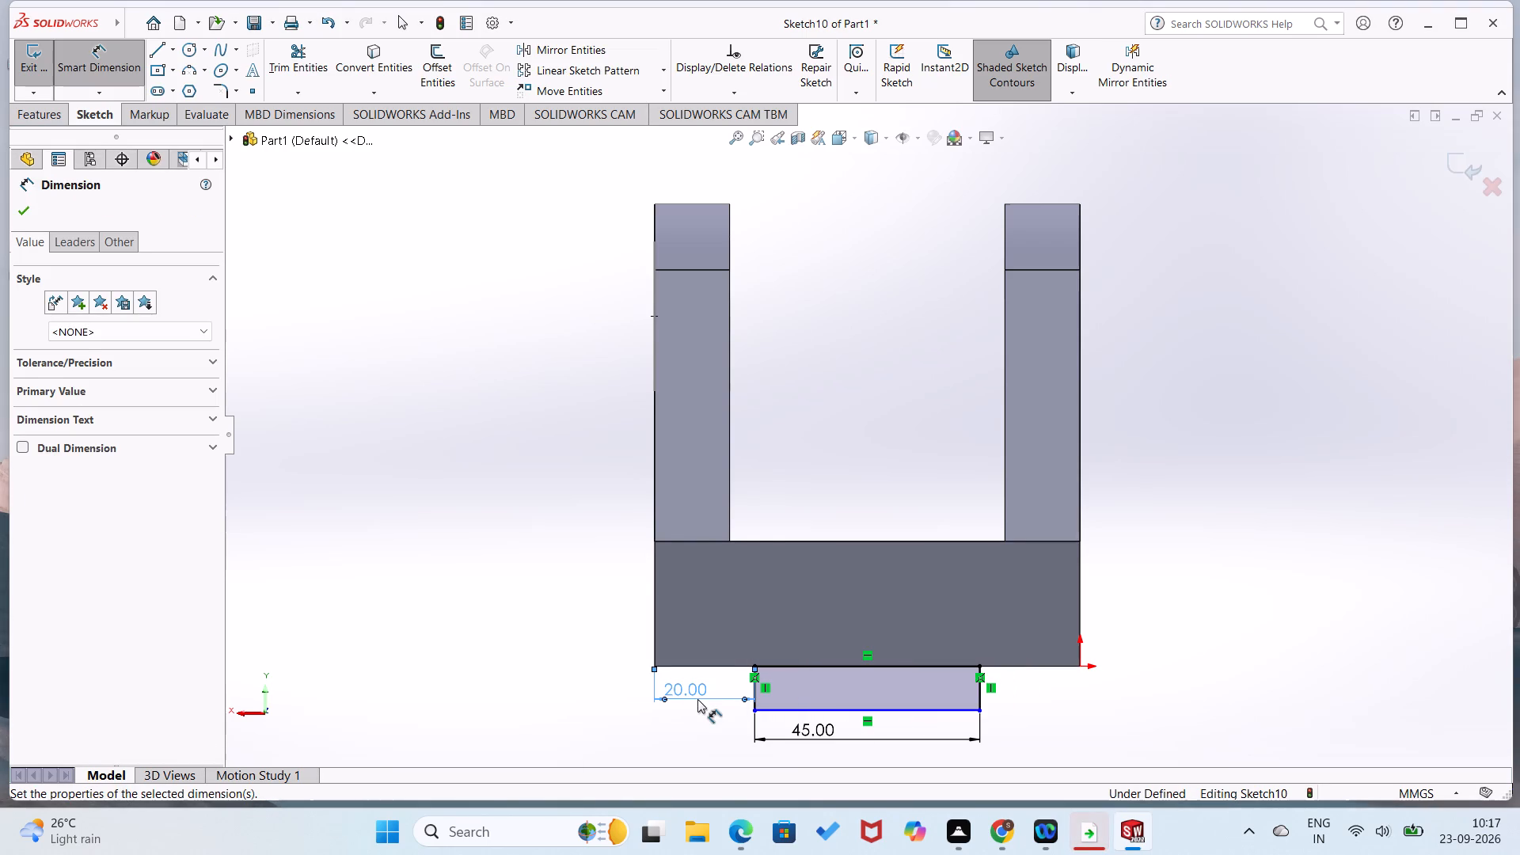
click(618, 689)
Dimension the rectangle's height as 10 mm.
click(982, 701)
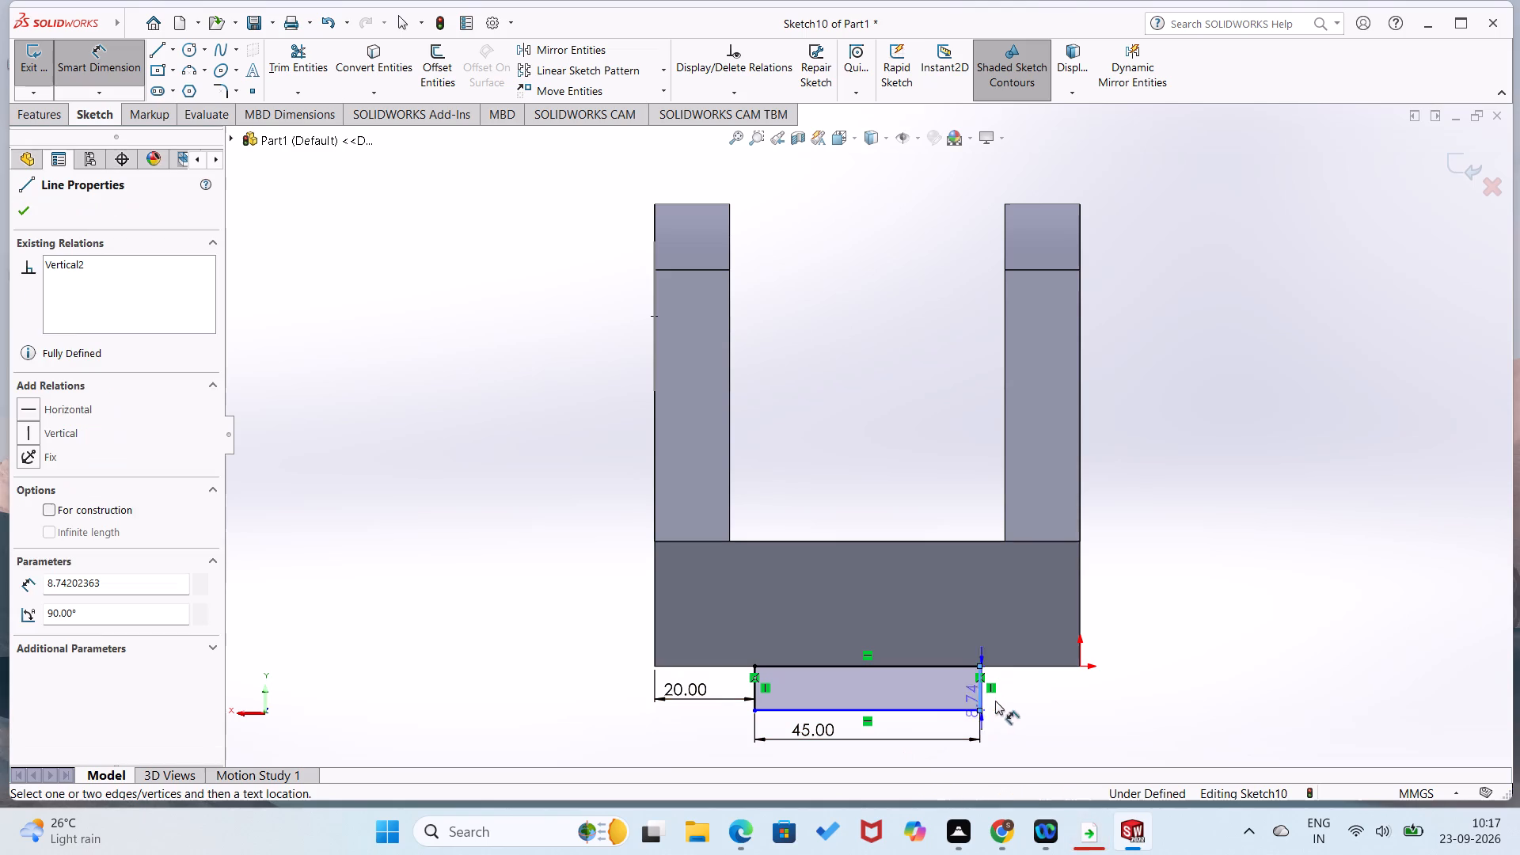
click(1016, 700)
text(10)
key(Return)
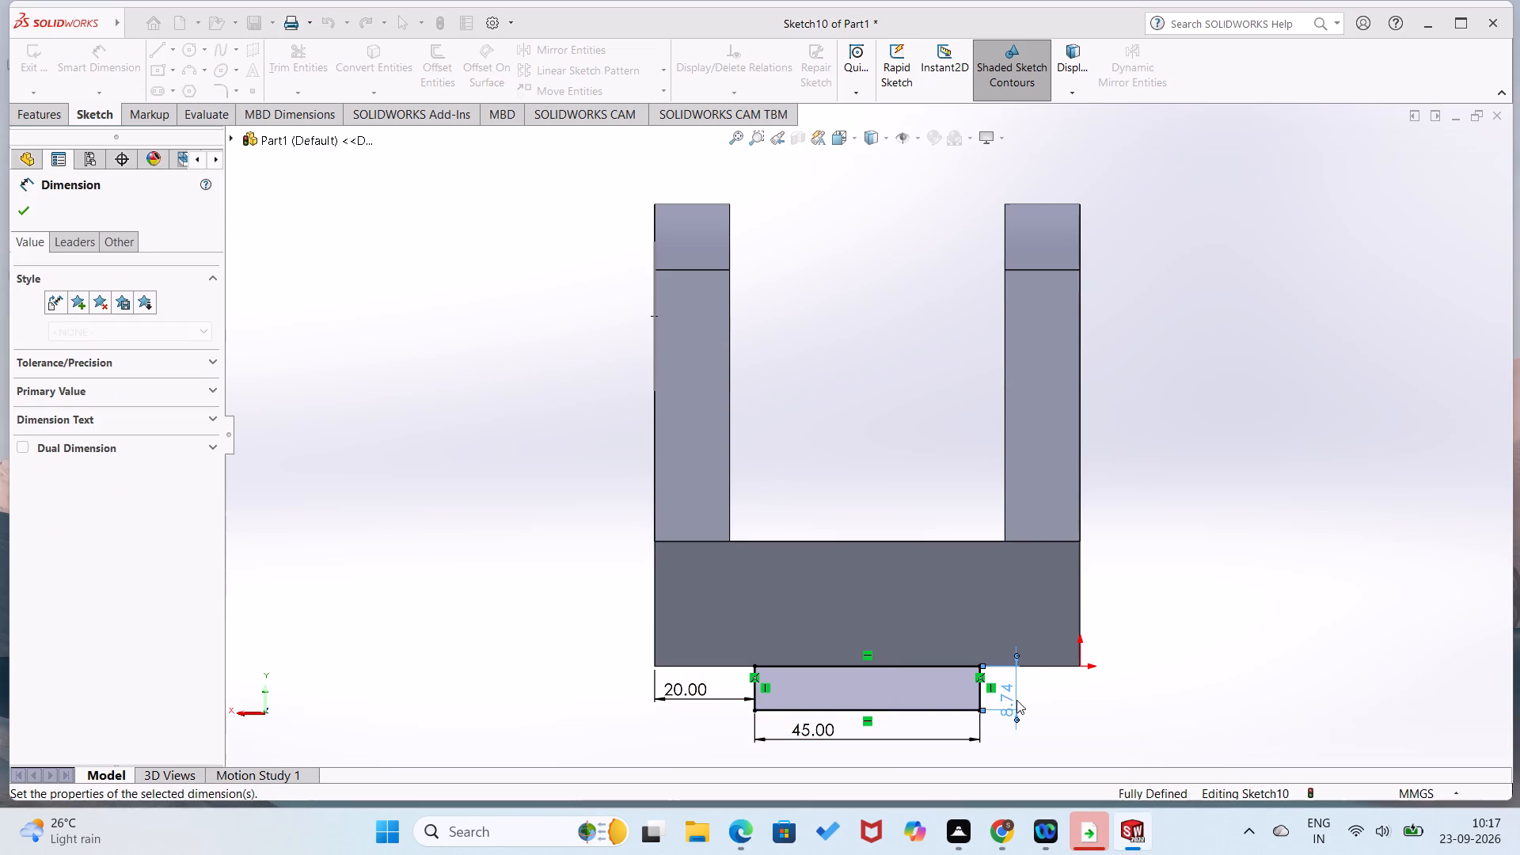
click(1230, 593)
Extrude the rectangle as a Blind boss 35 mm deep in the reversed direction, along the block's underside.
middle_drag(1219, 601, 1224, 435)
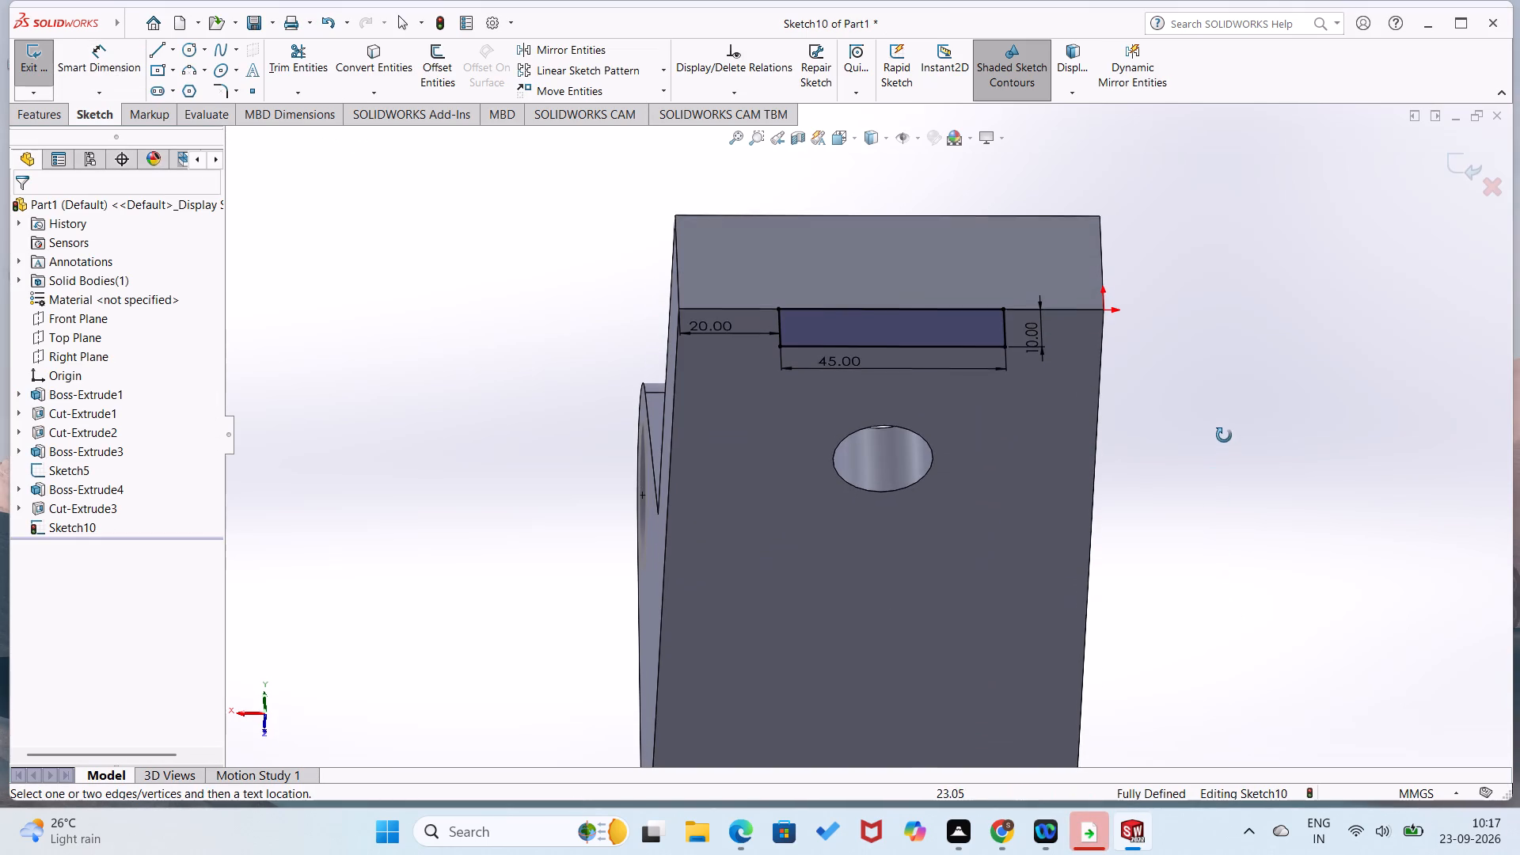
middle_drag(1224, 435, 1224, 434)
click(30, 116)
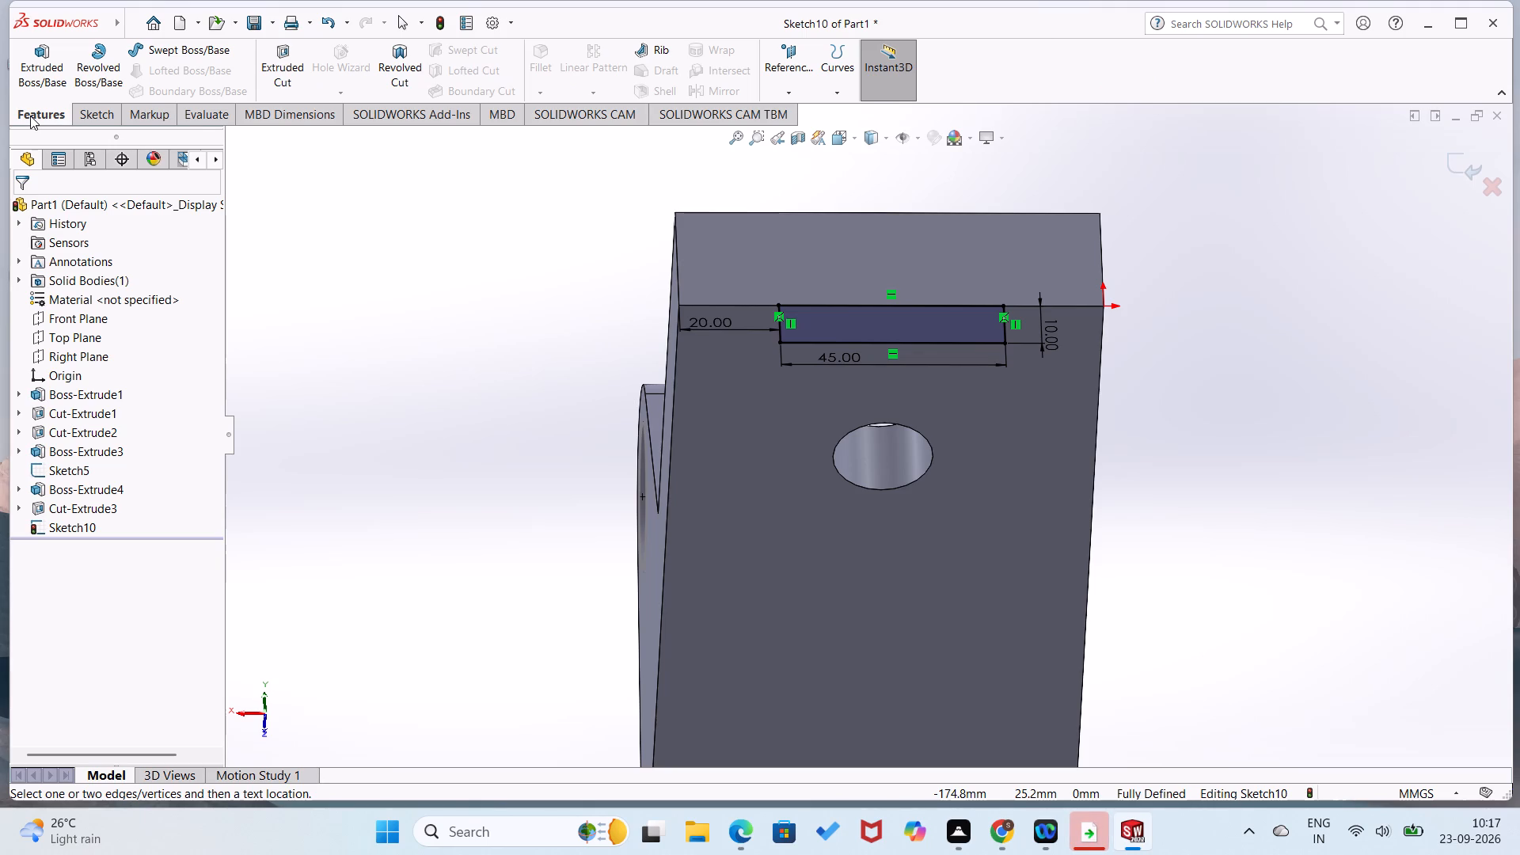
click(59, 82)
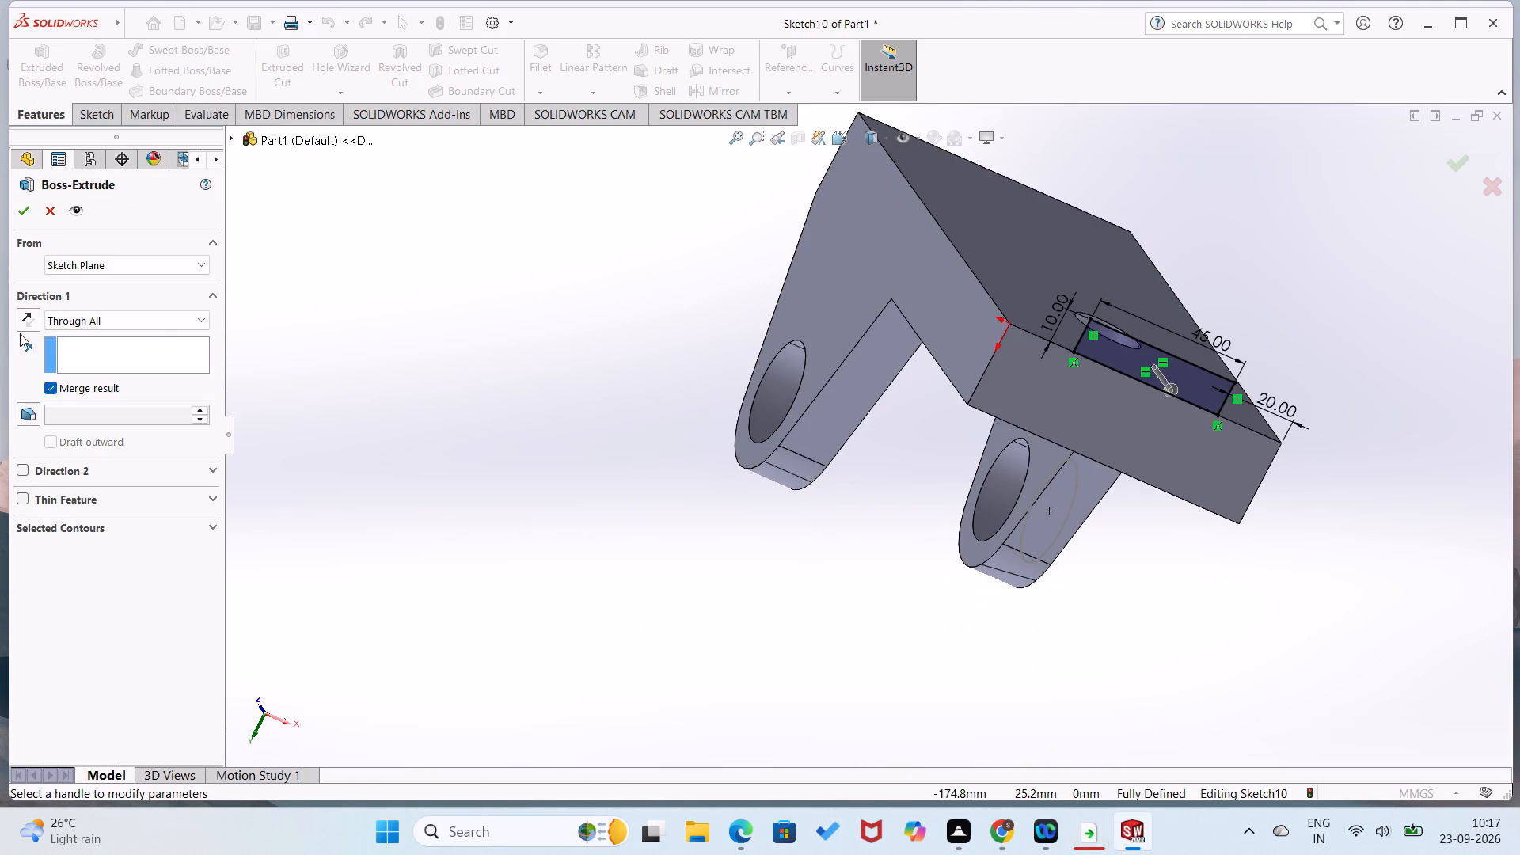
click(20, 317)
click(191, 322)
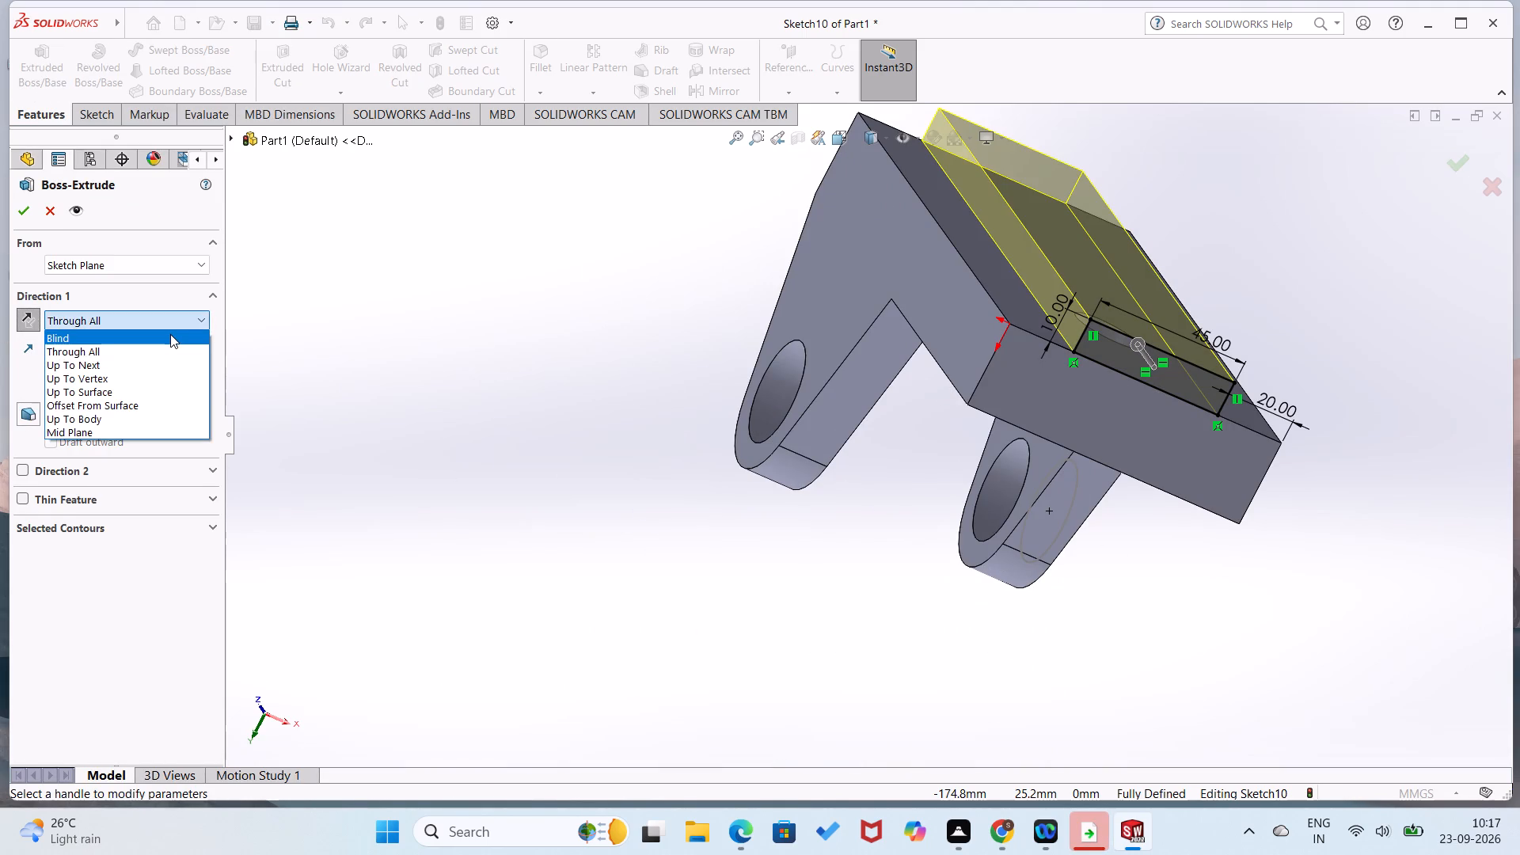
click(170, 334)
click(196, 382)
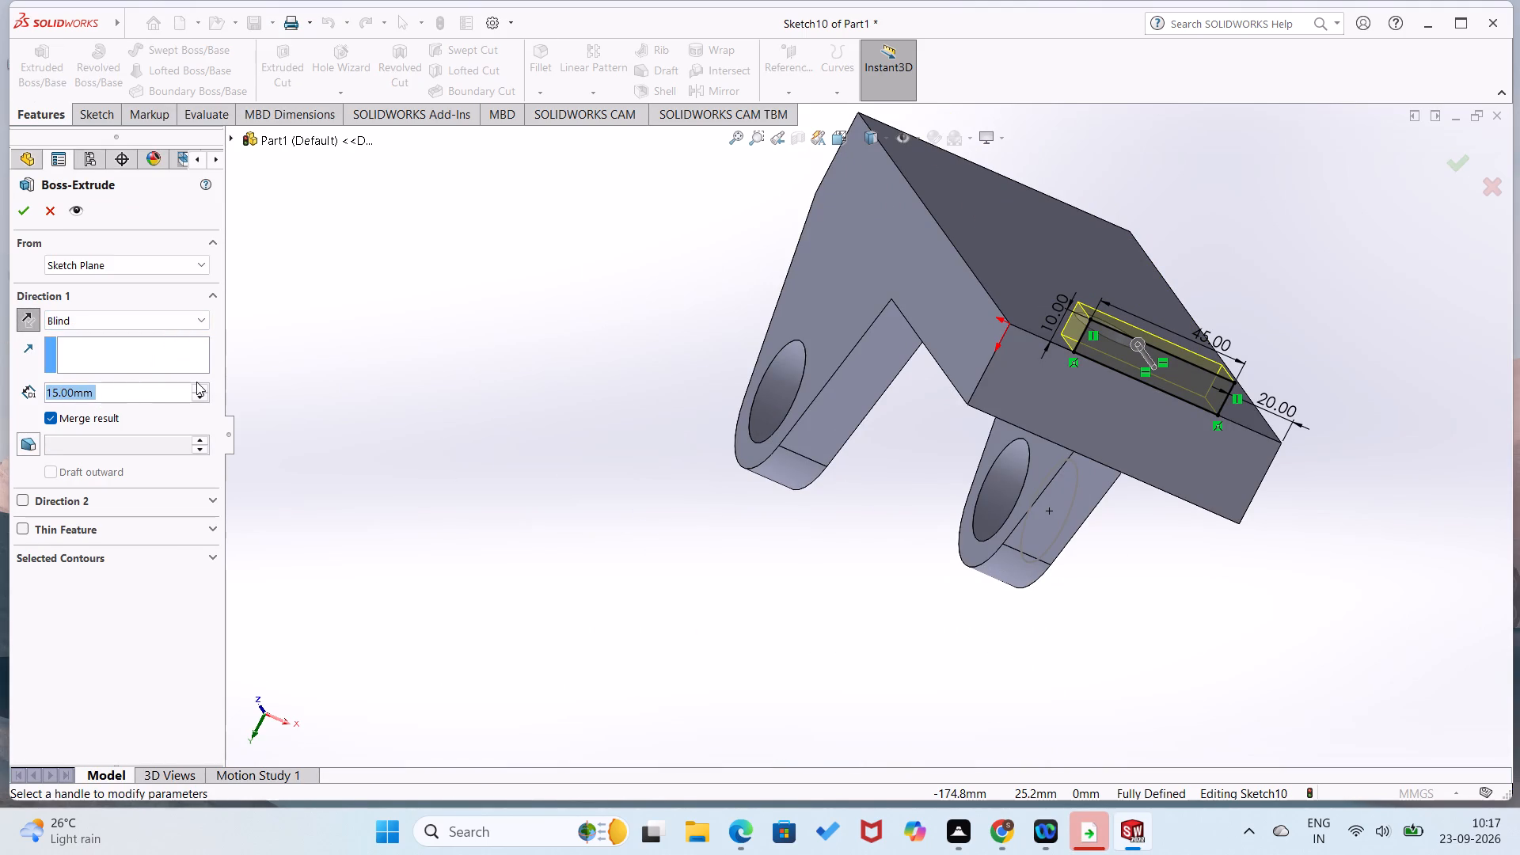
click(196, 388)
click(196, 388)
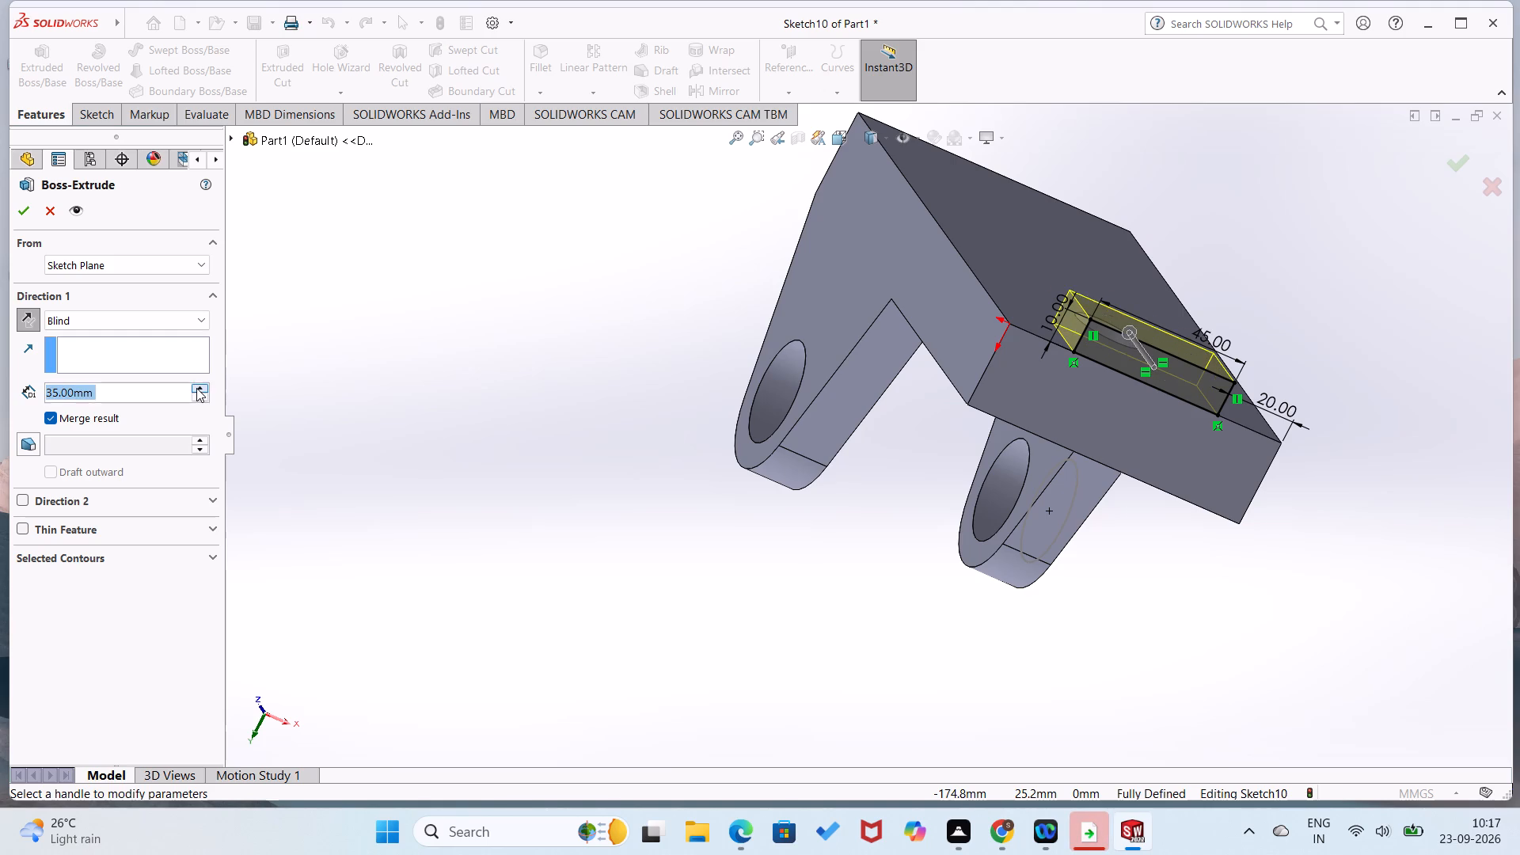
click(12, 205)
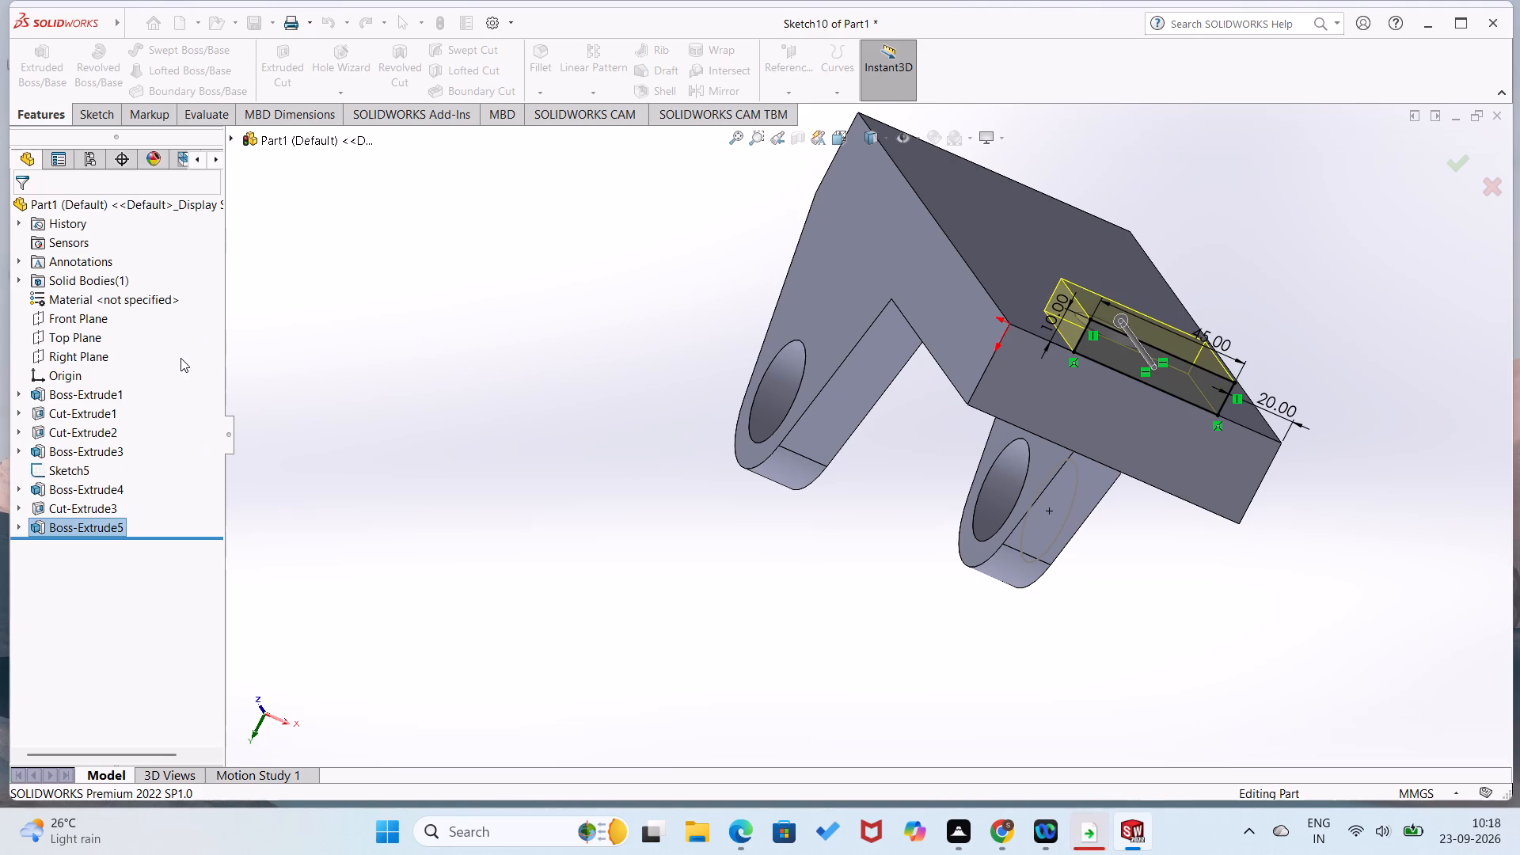
Close the part document.
middle_drag(408, 469, 450, 272)
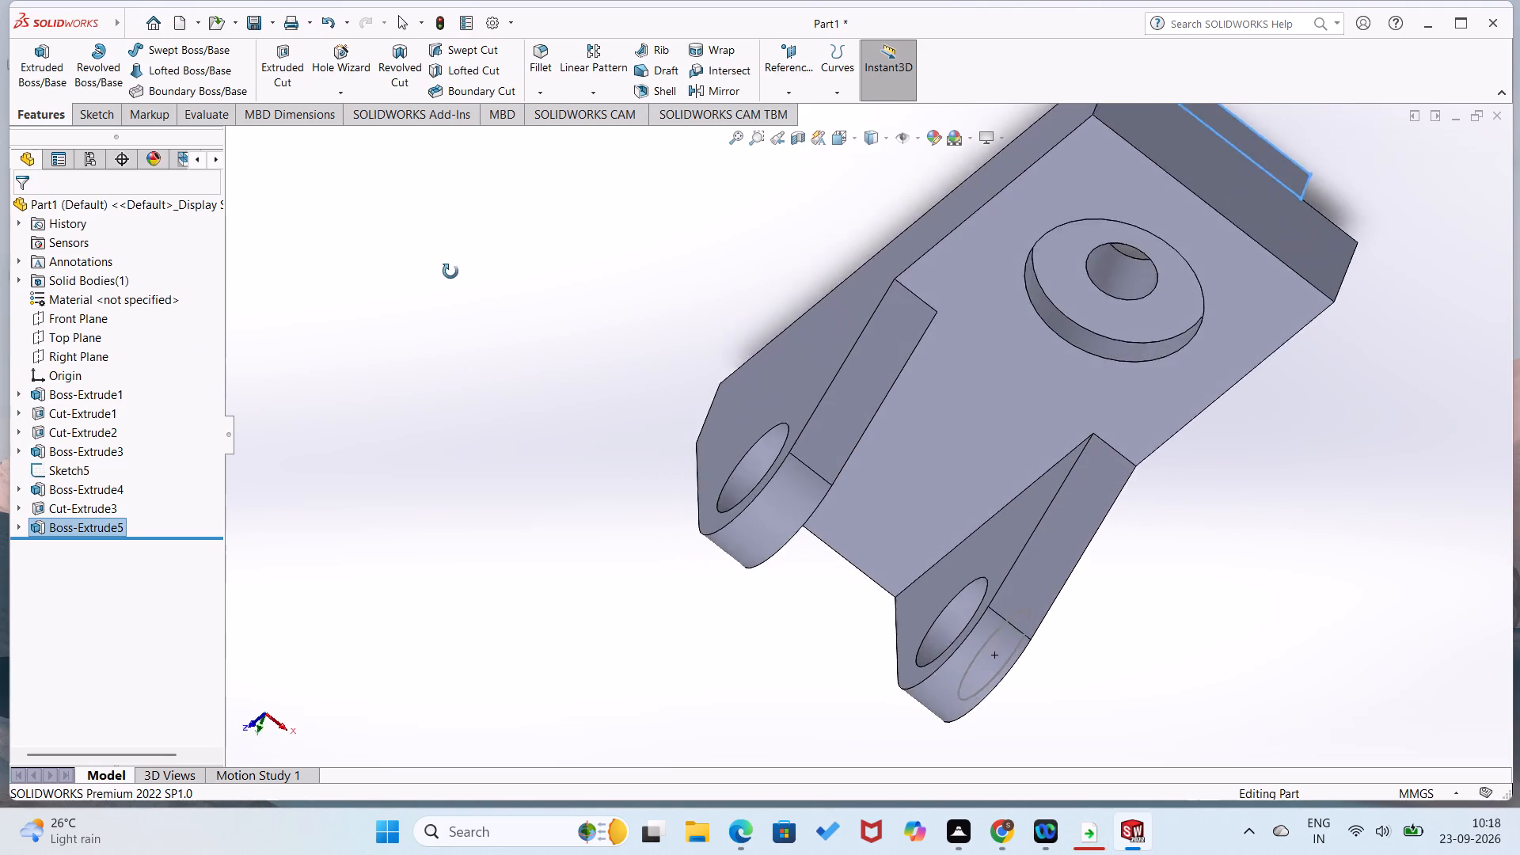
middle_drag(450, 272, 357, 294)
double_click(332, 401)
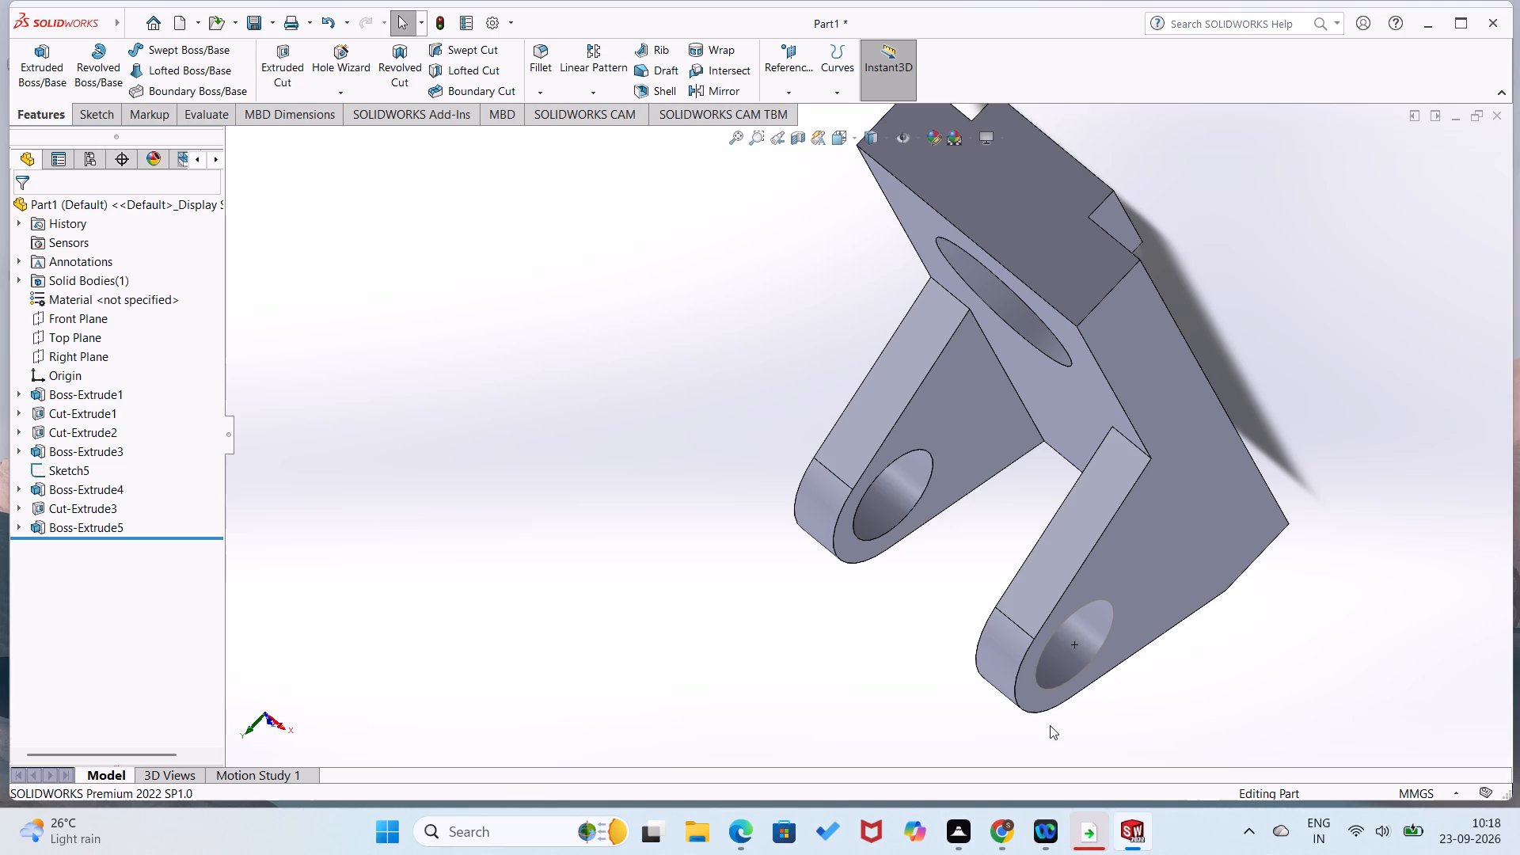
click(1500, 119)
click(893, 443)
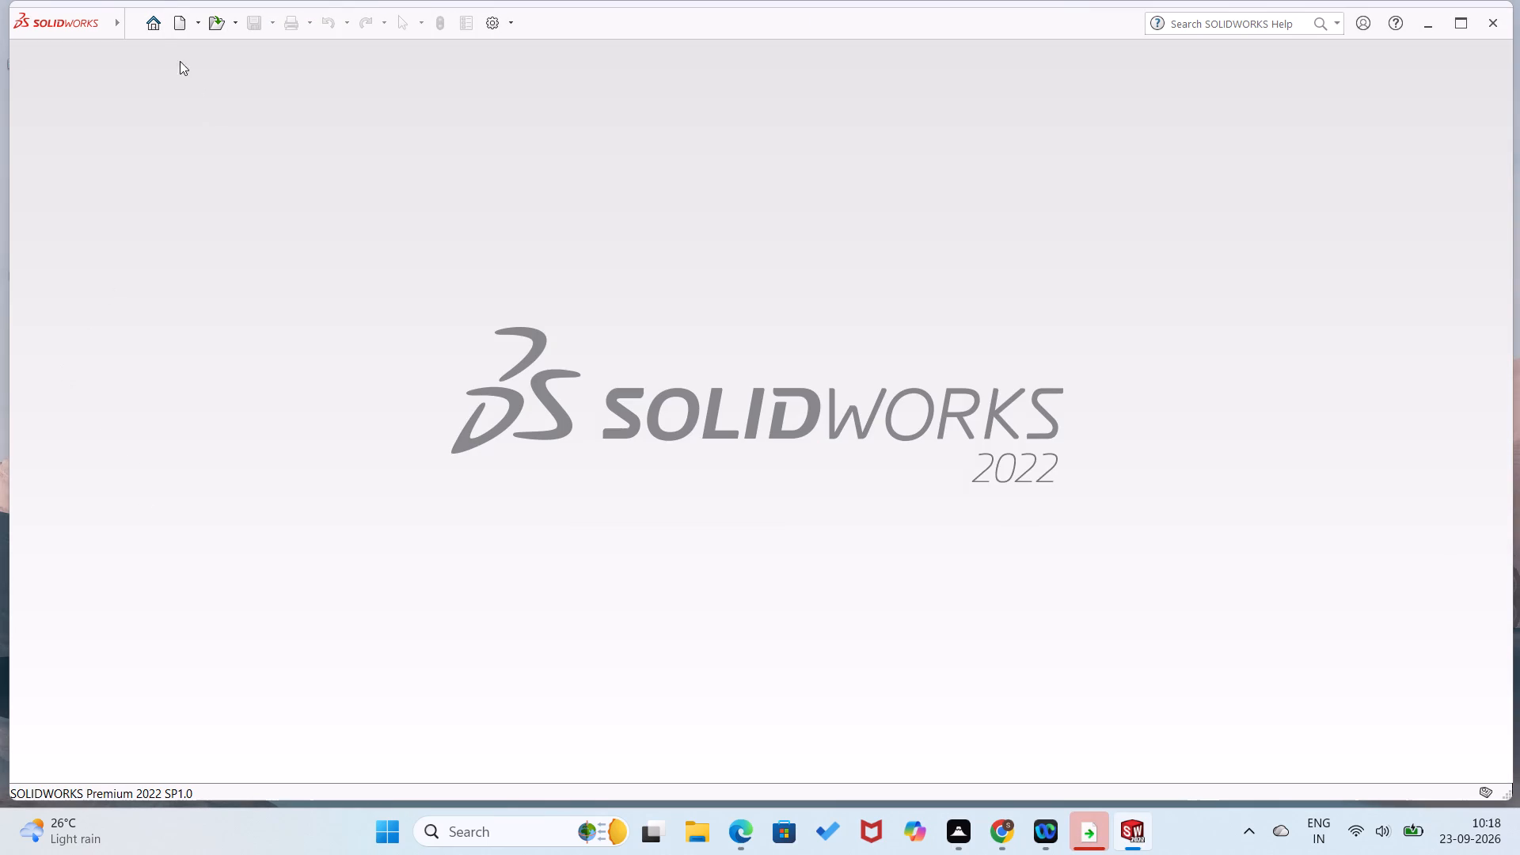
Create a new part and start a sketch on the Front Plane.
click(143, 13)
click(405, 230)
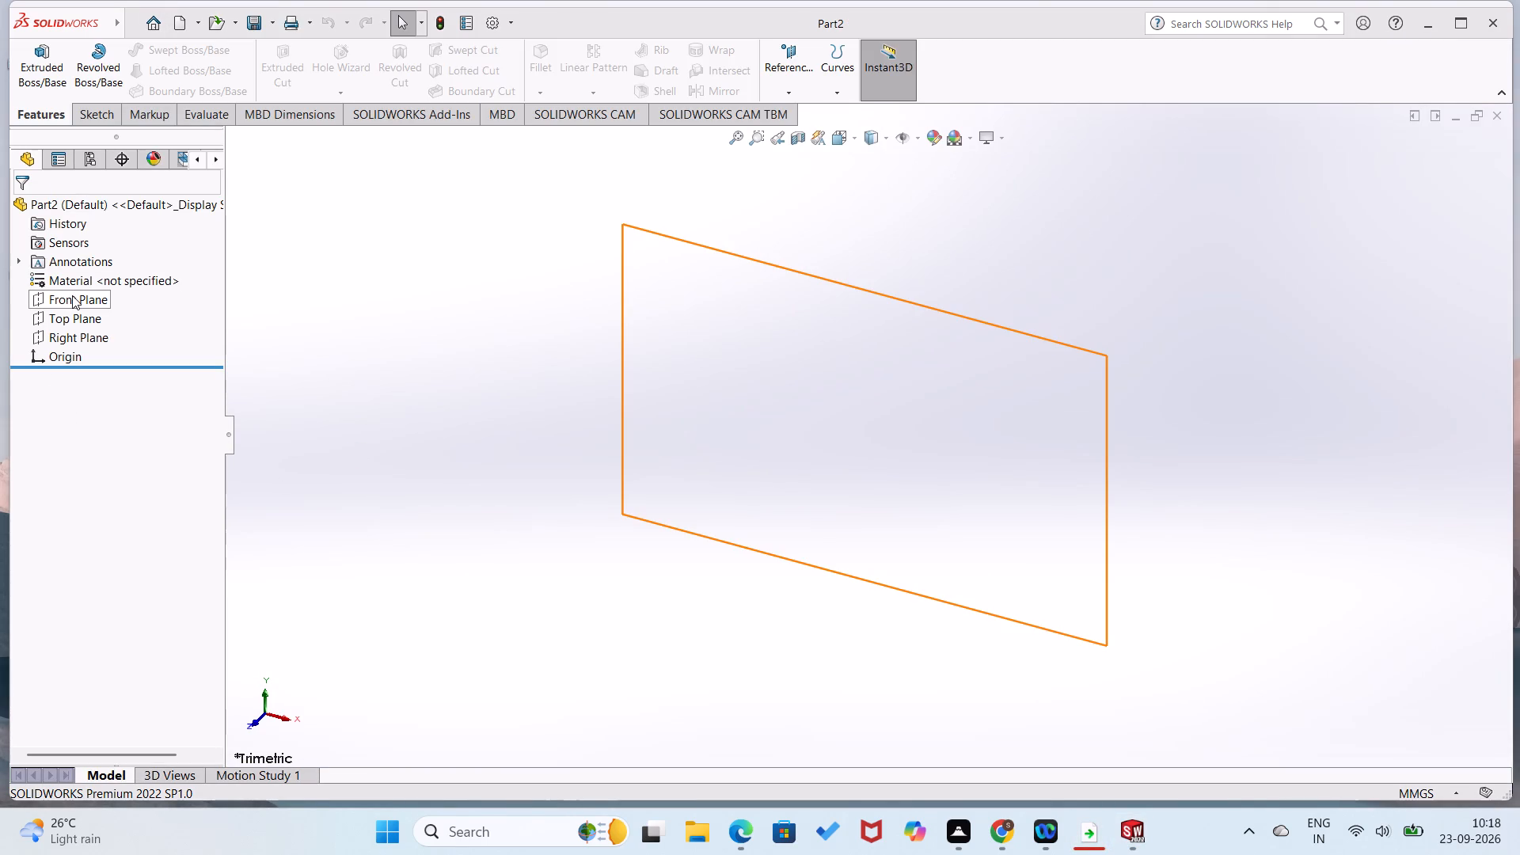
click(72, 295)
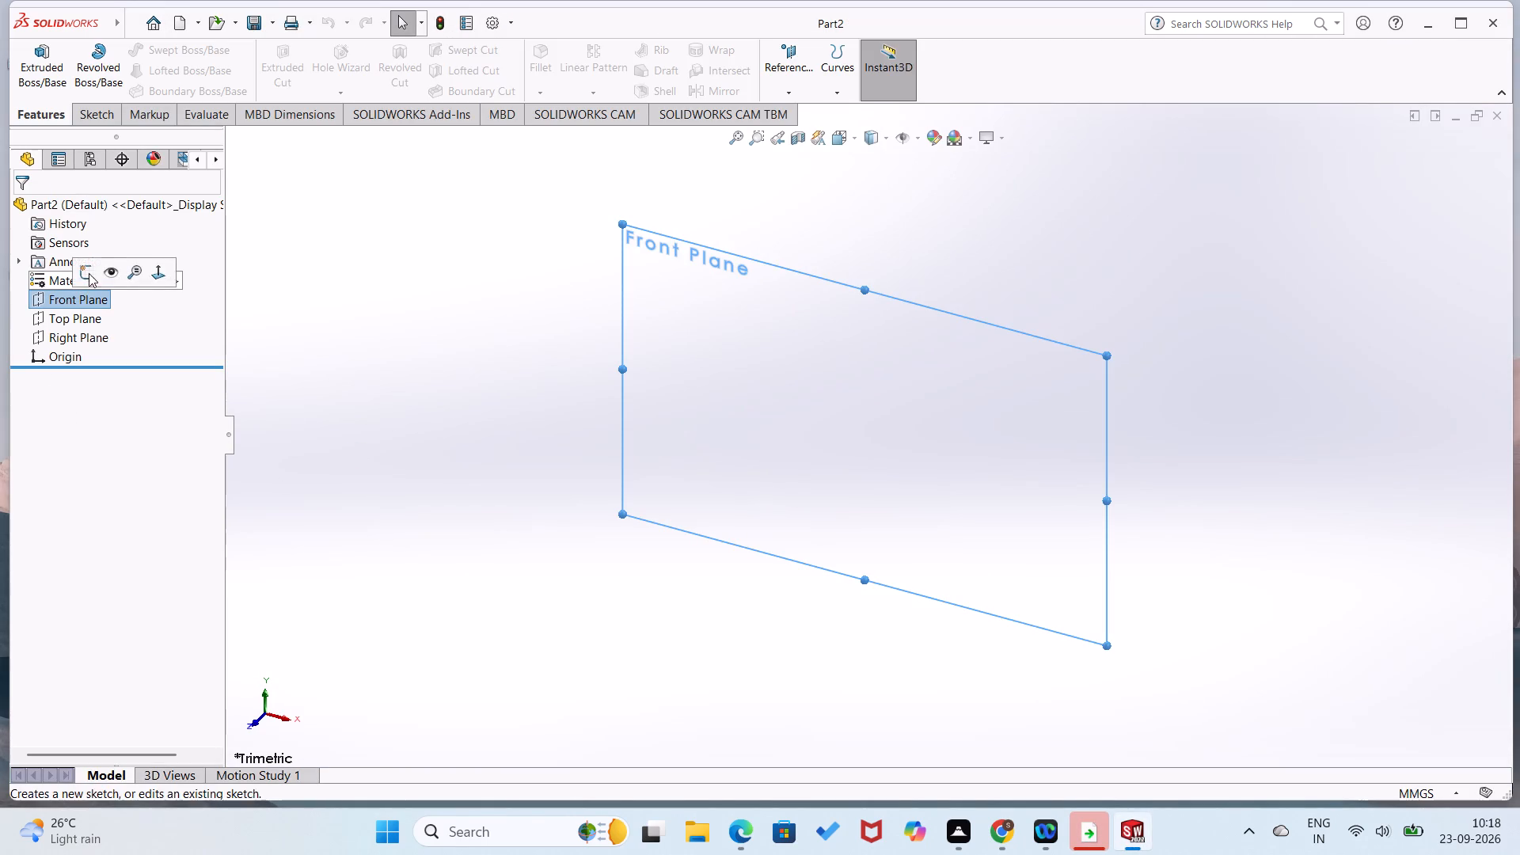
click(89, 271)
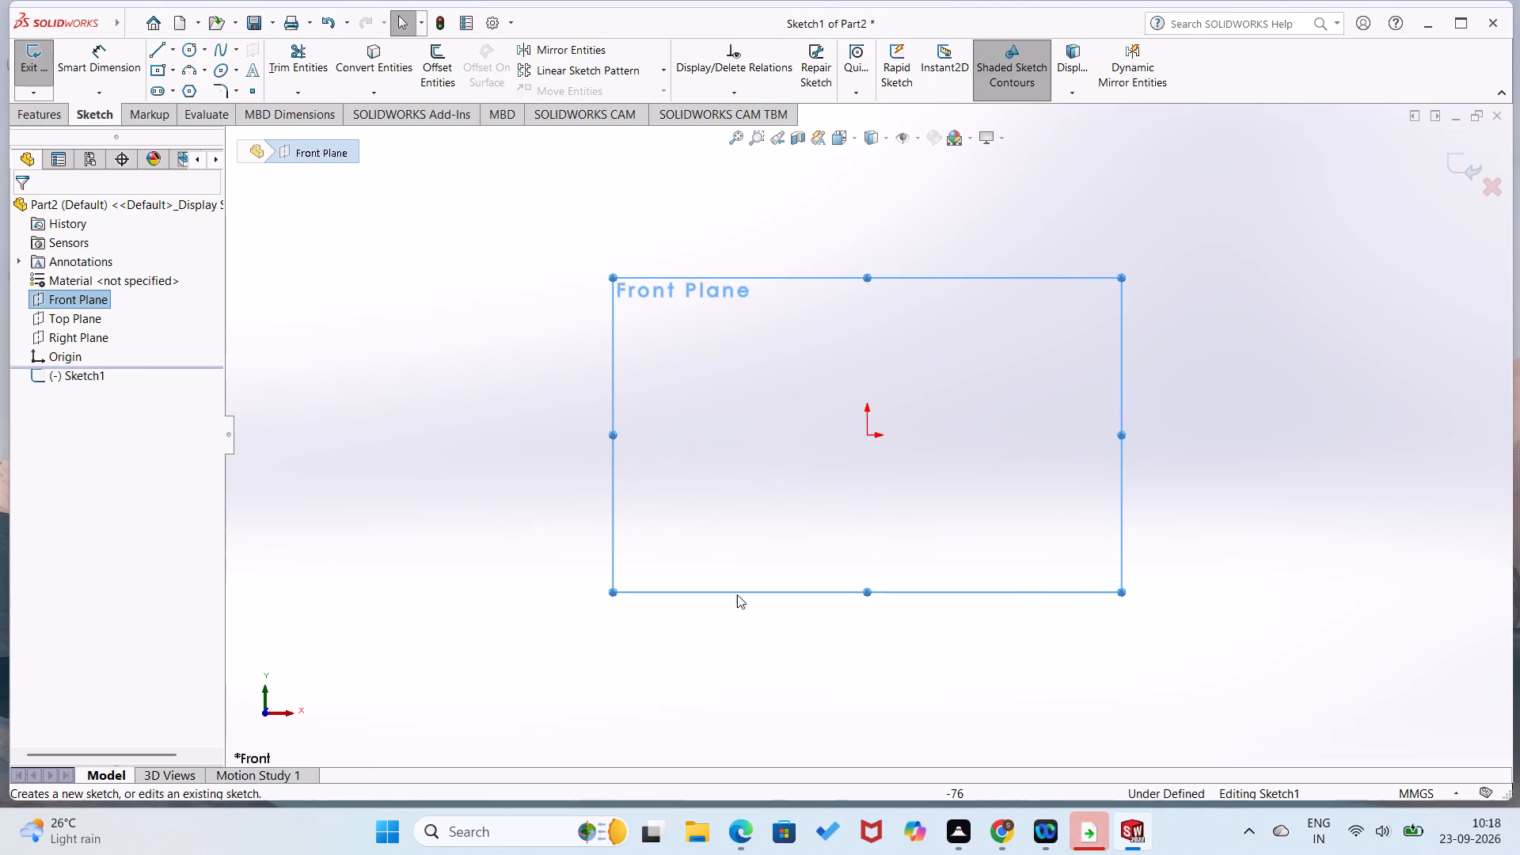
Sketch a closed rectangle about 116 x 30 mm with lines, starting and ending at the origin.
right_drag(1016, 615, 758, 617)
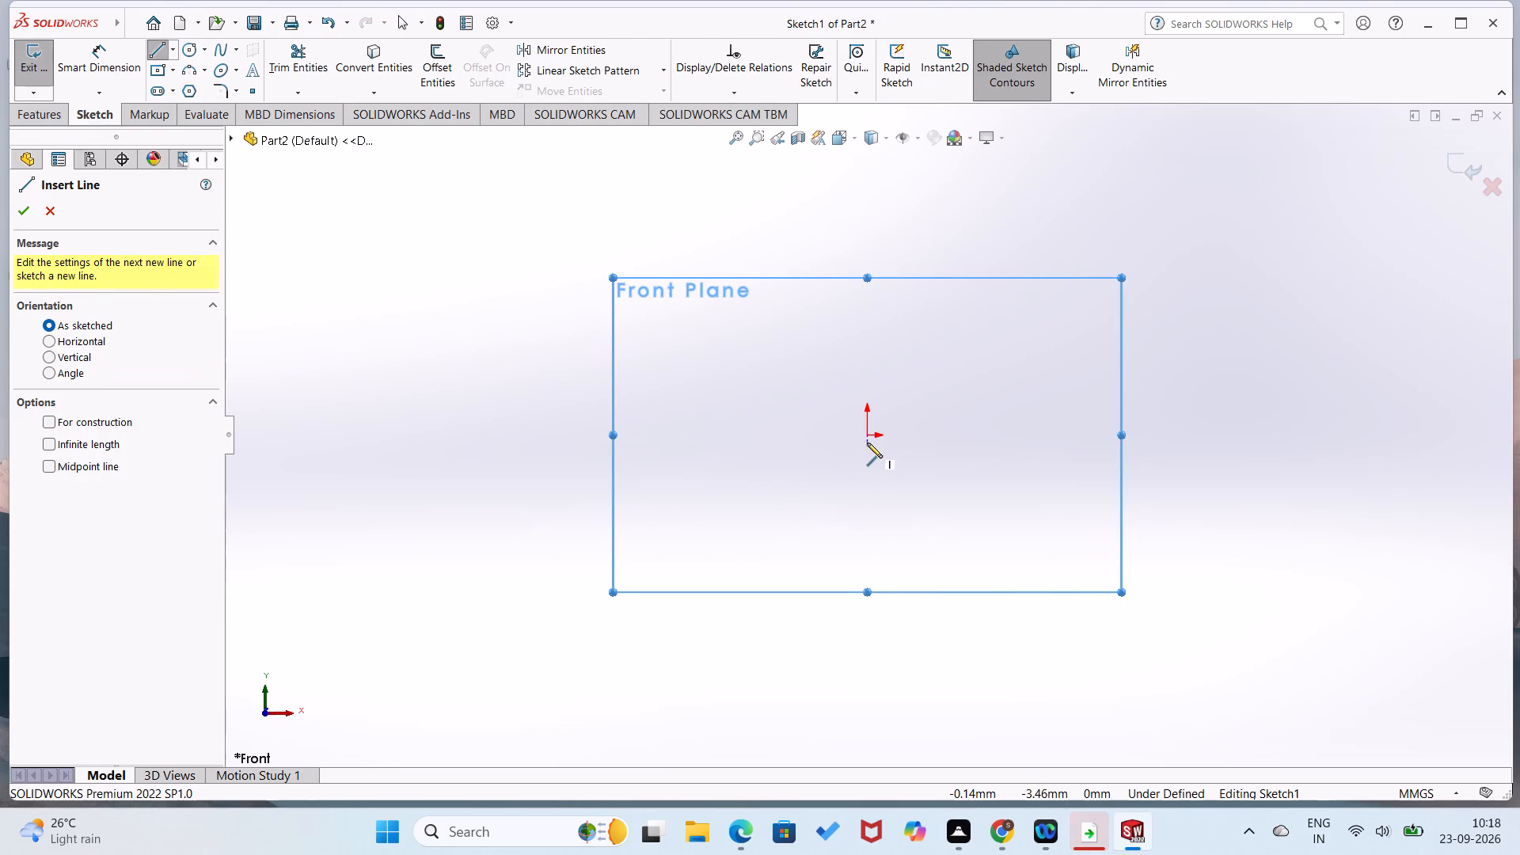
click(867, 435)
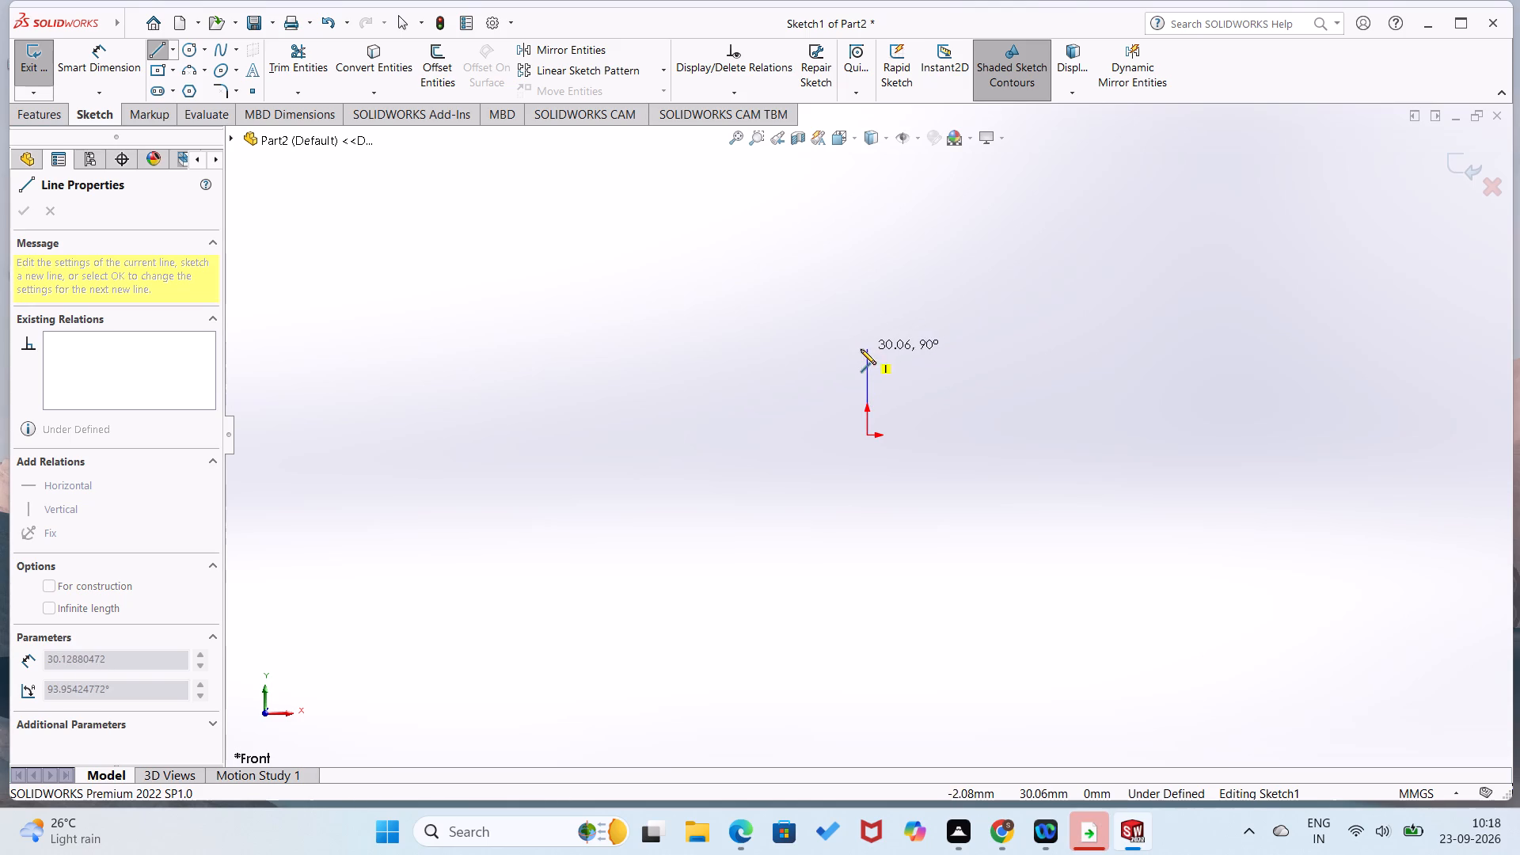
click(868, 349)
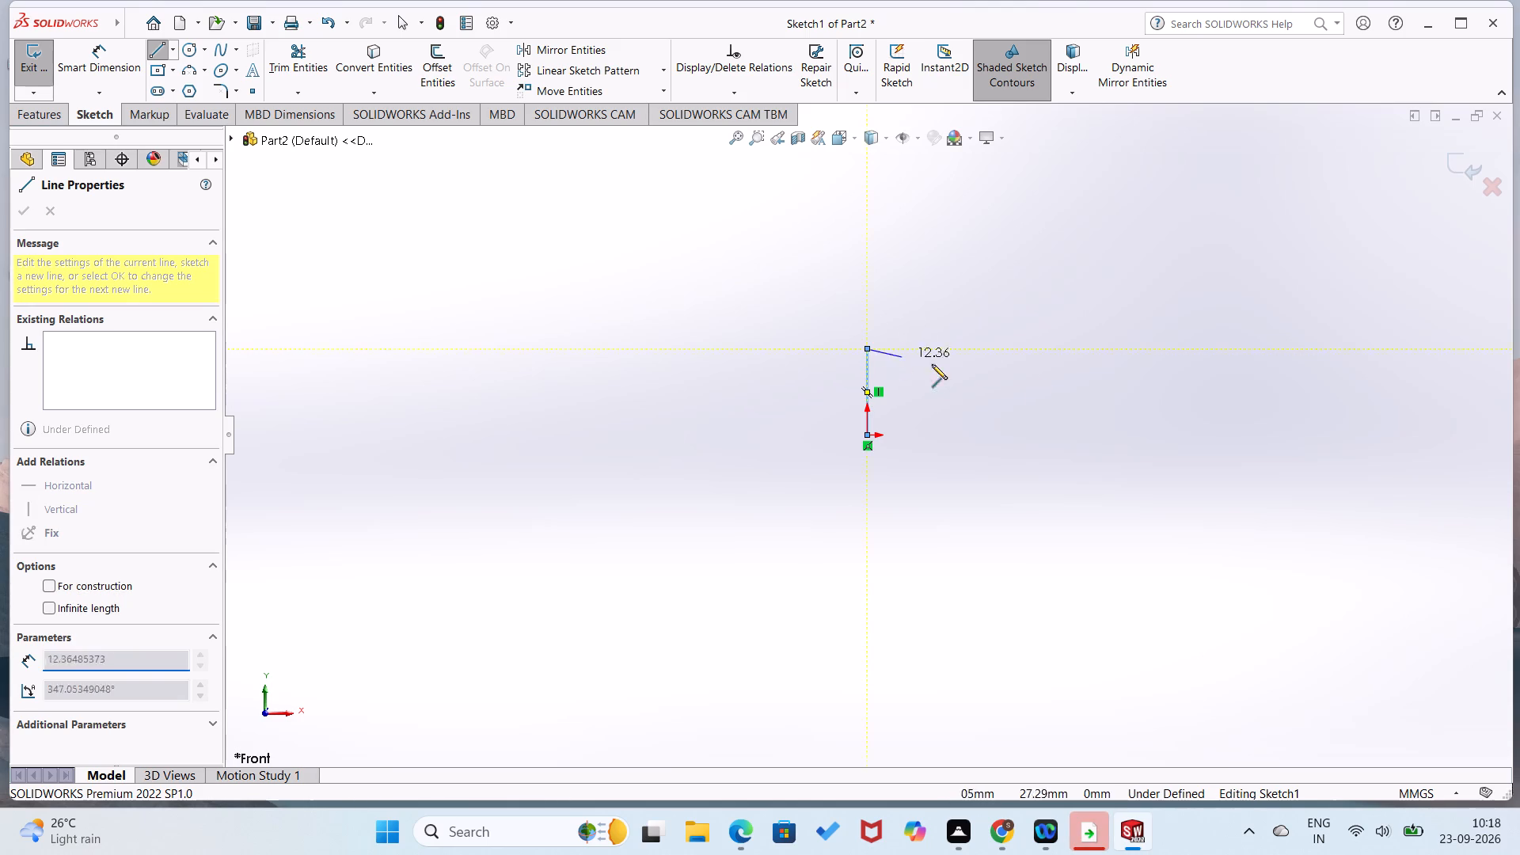
click(1200, 351)
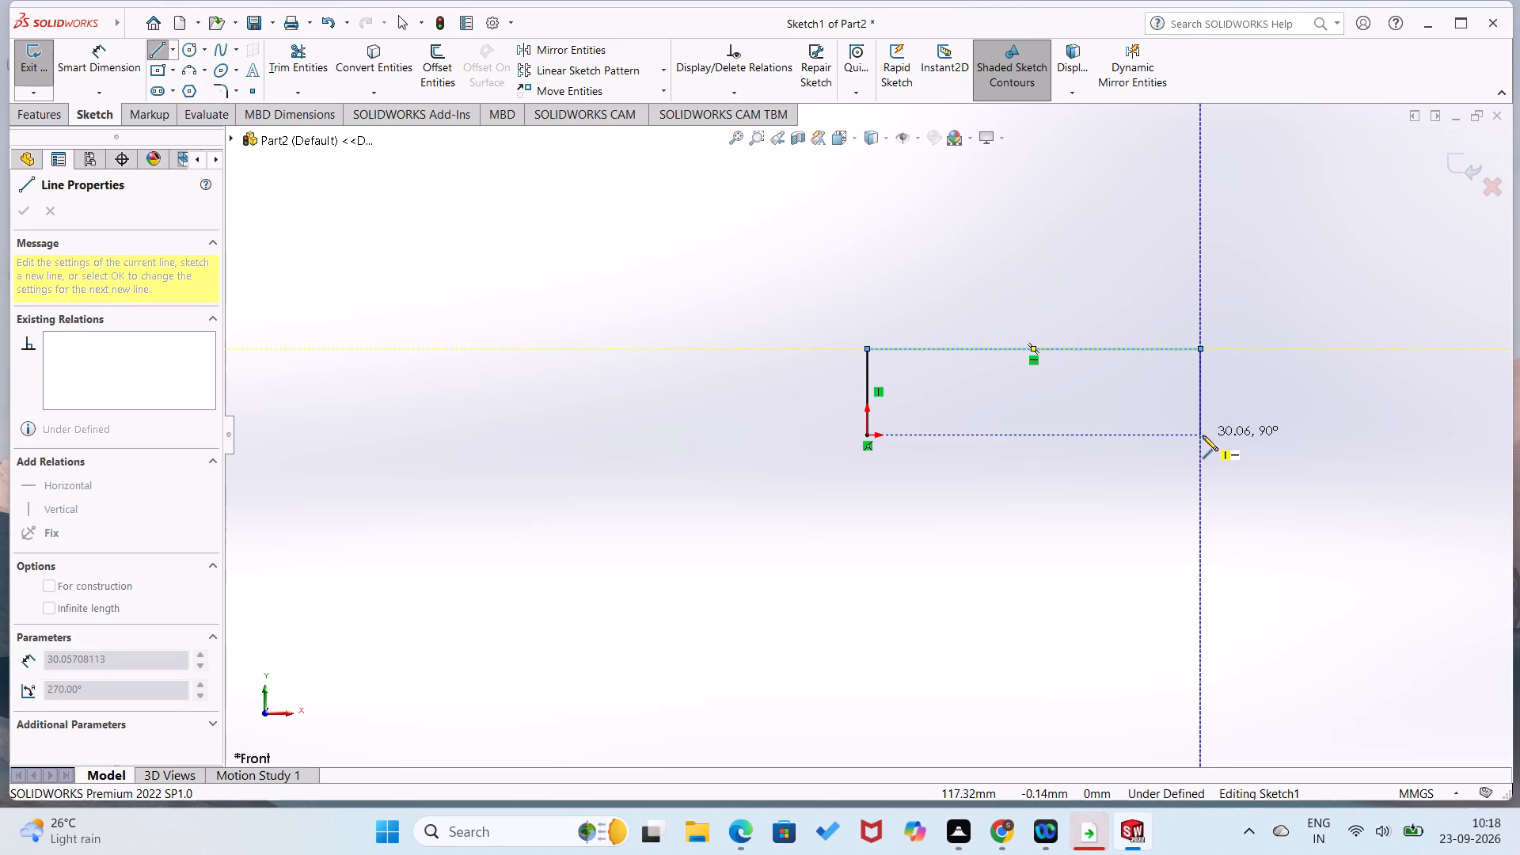
click(1203, 435)
click(868, 435)
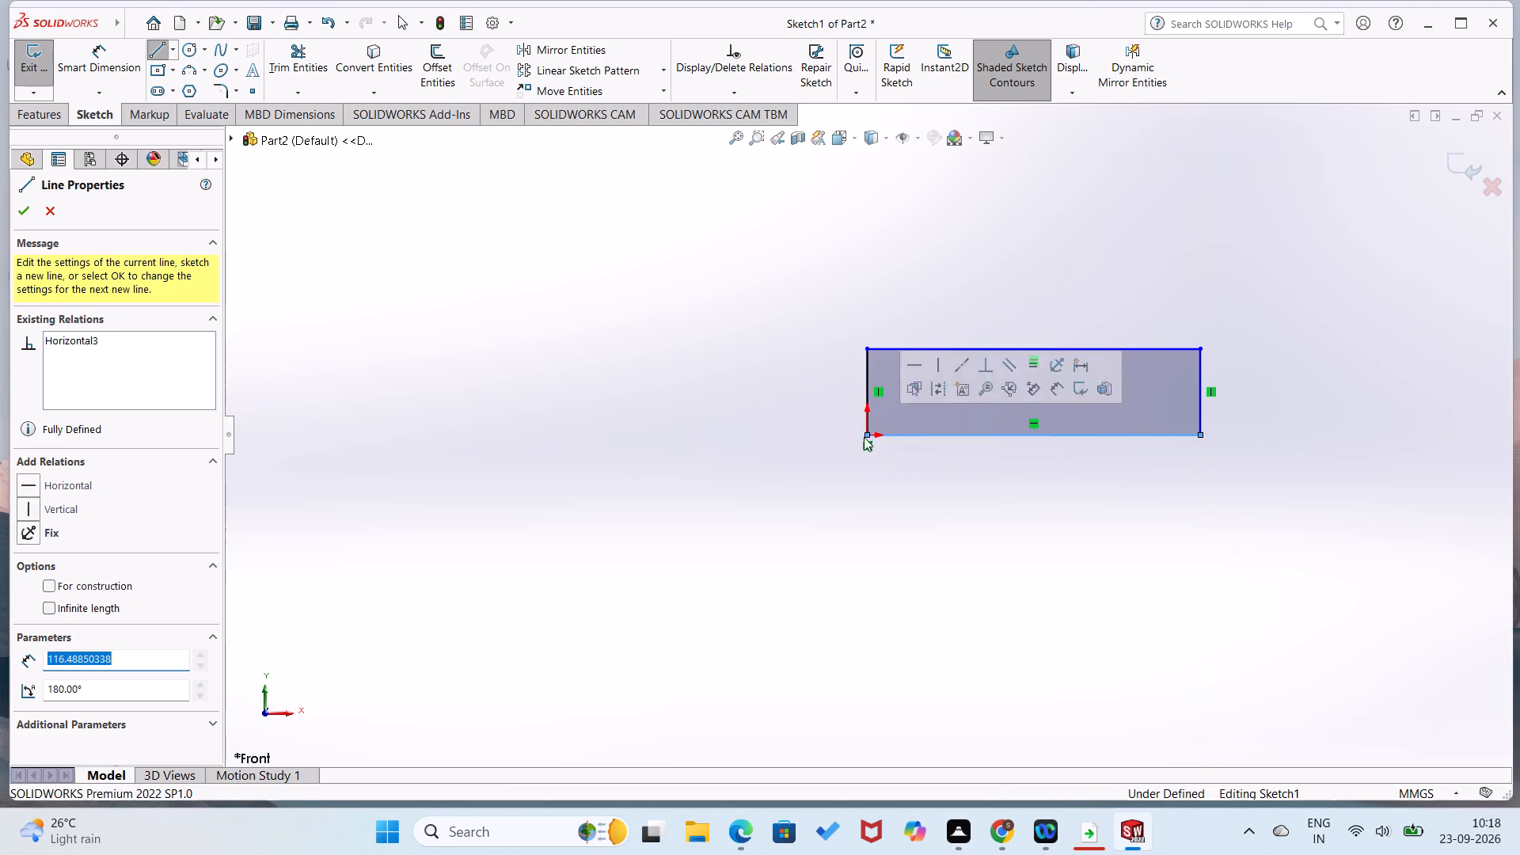
Dimension the rectangle as 80 mm high and 120 mm wide.
right_drag(735, 515, 777, 373)
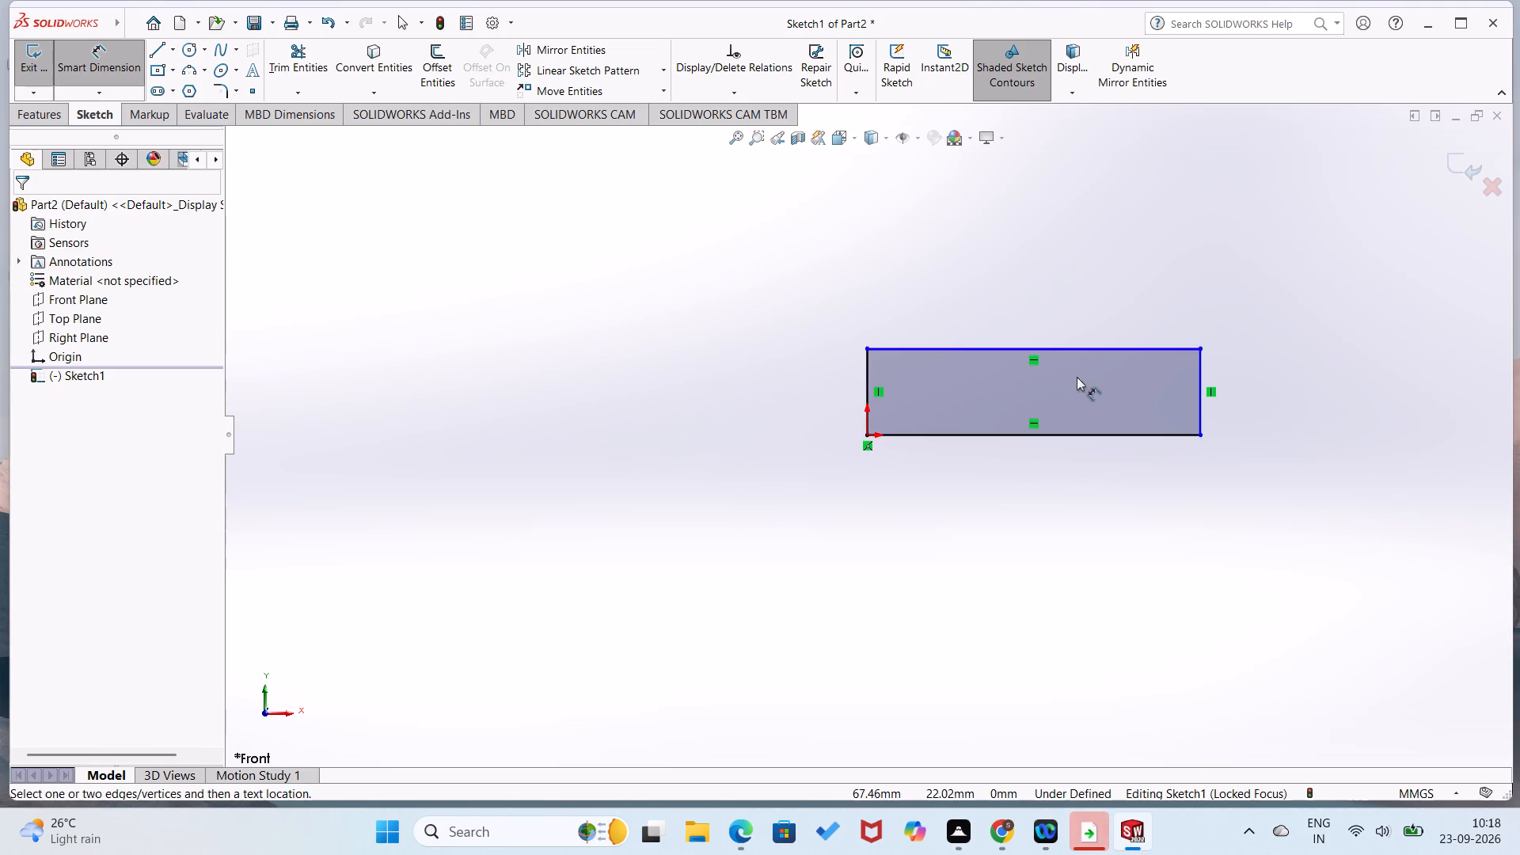
click(1198, 382)
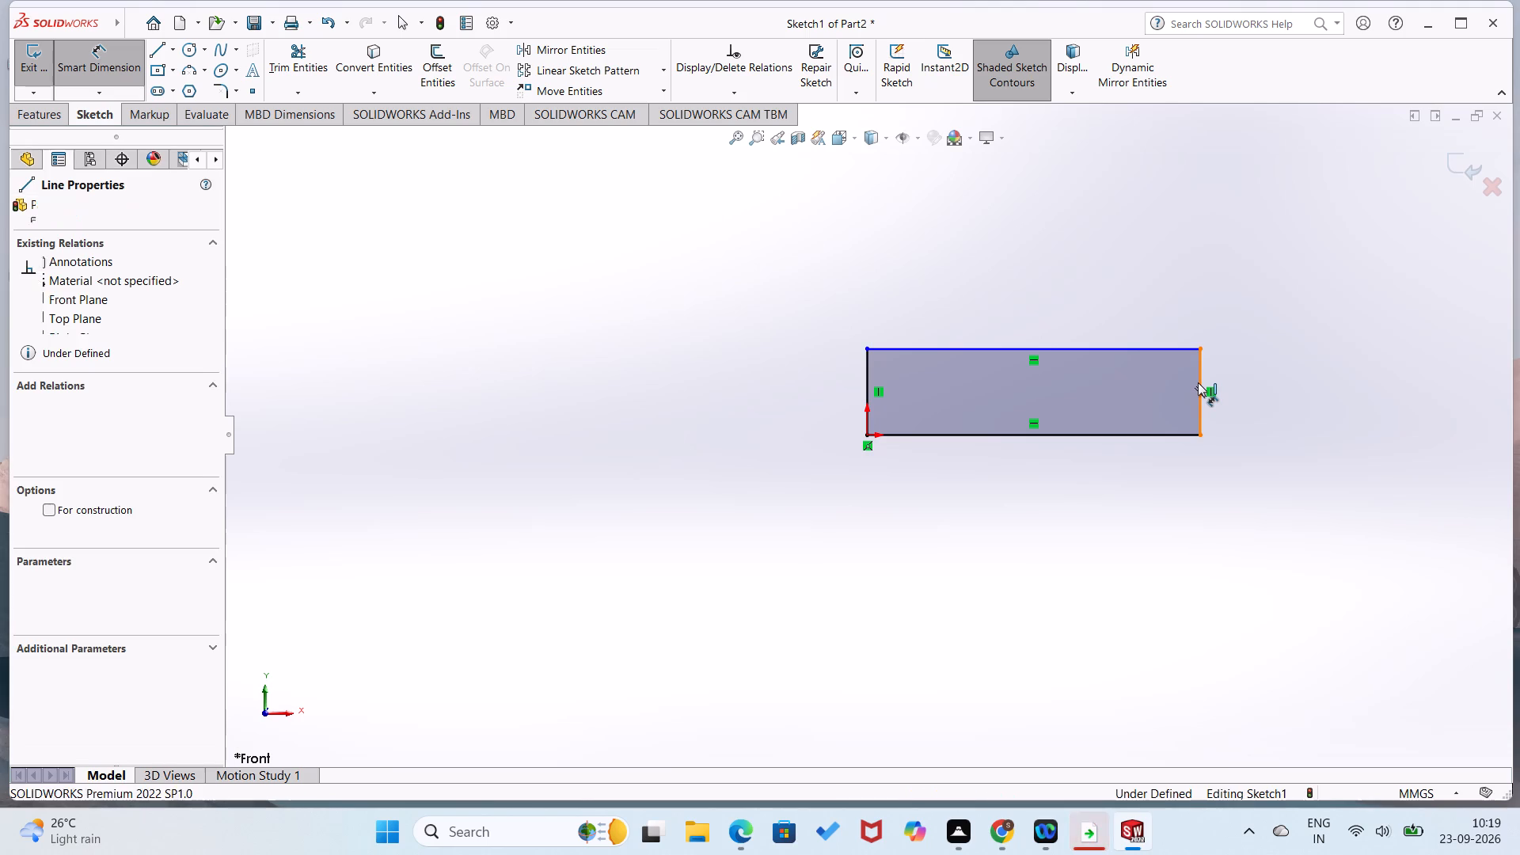
click(1235, 384)
text(80)
key(Return)
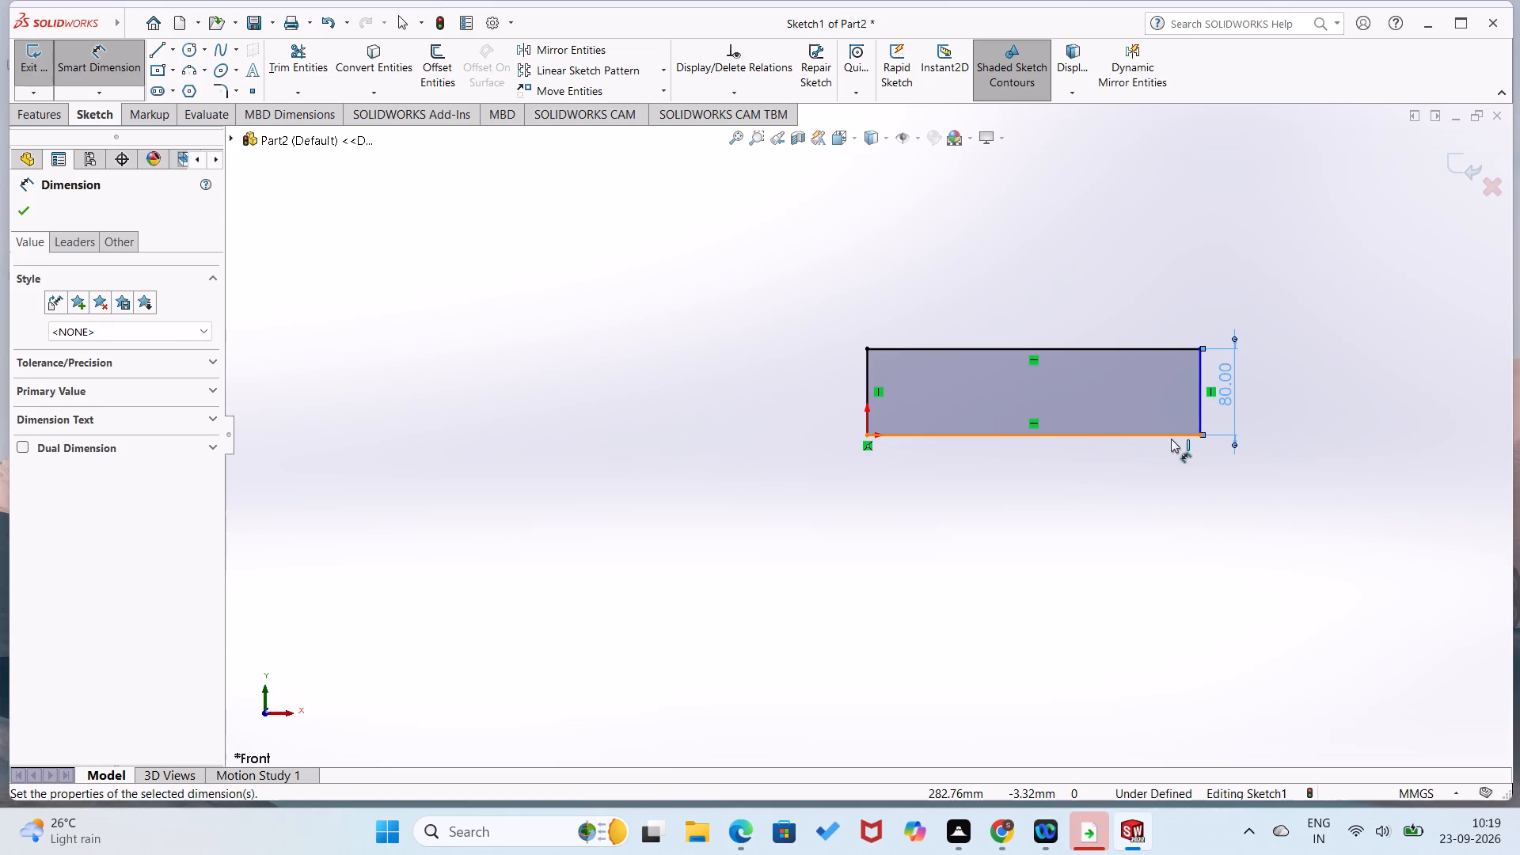
click(1171, 439)
click(1171, 469)
text(120)
key(Return)
scroll(917, 436, down, 3)
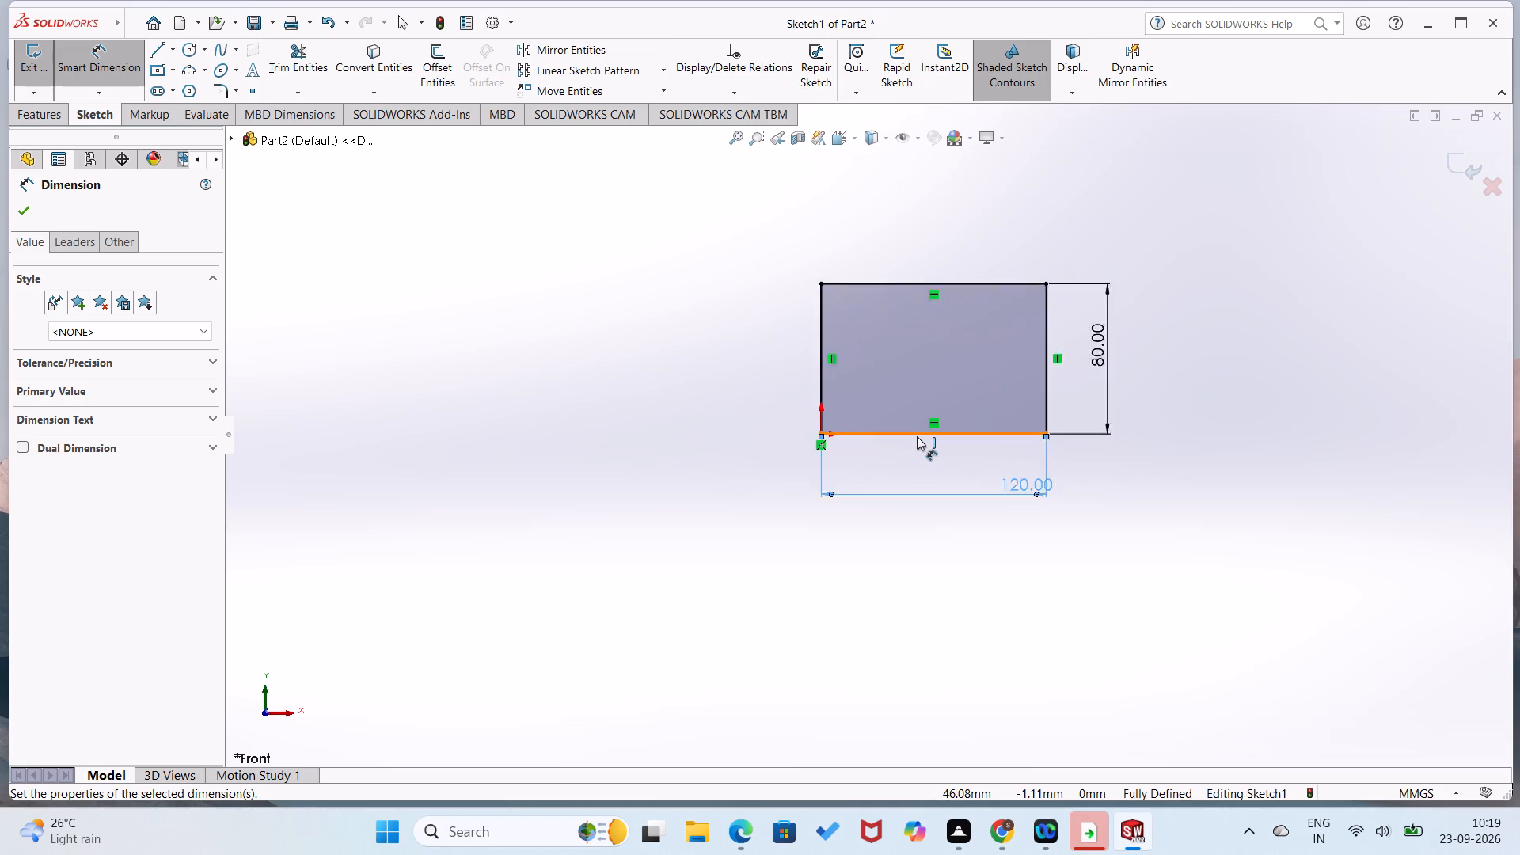
scroll(917, 436, down, 4)
scroll(917, 436, up, 2)
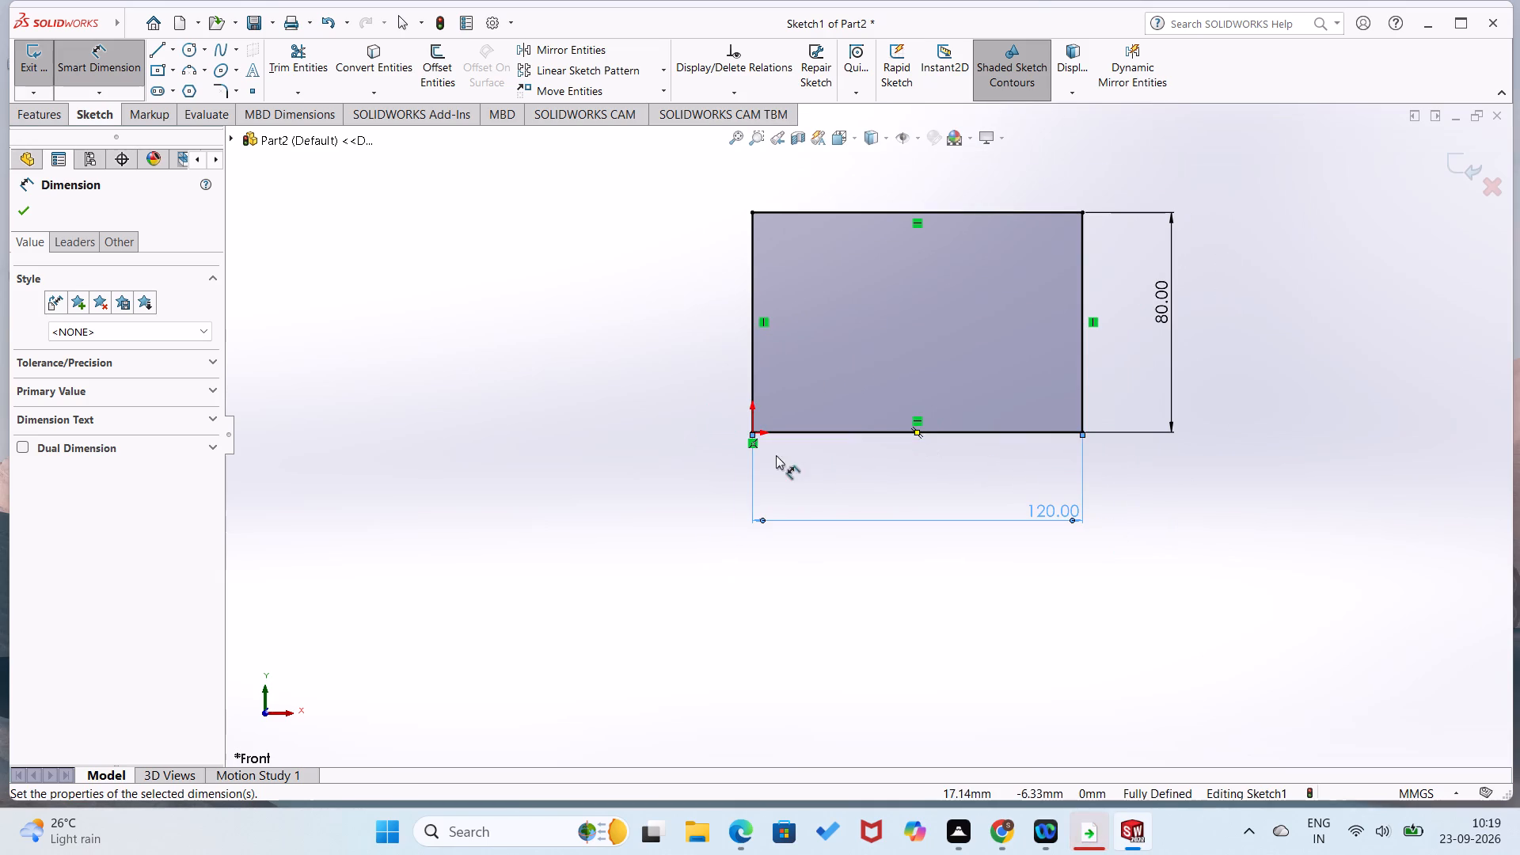
click(674, 455)
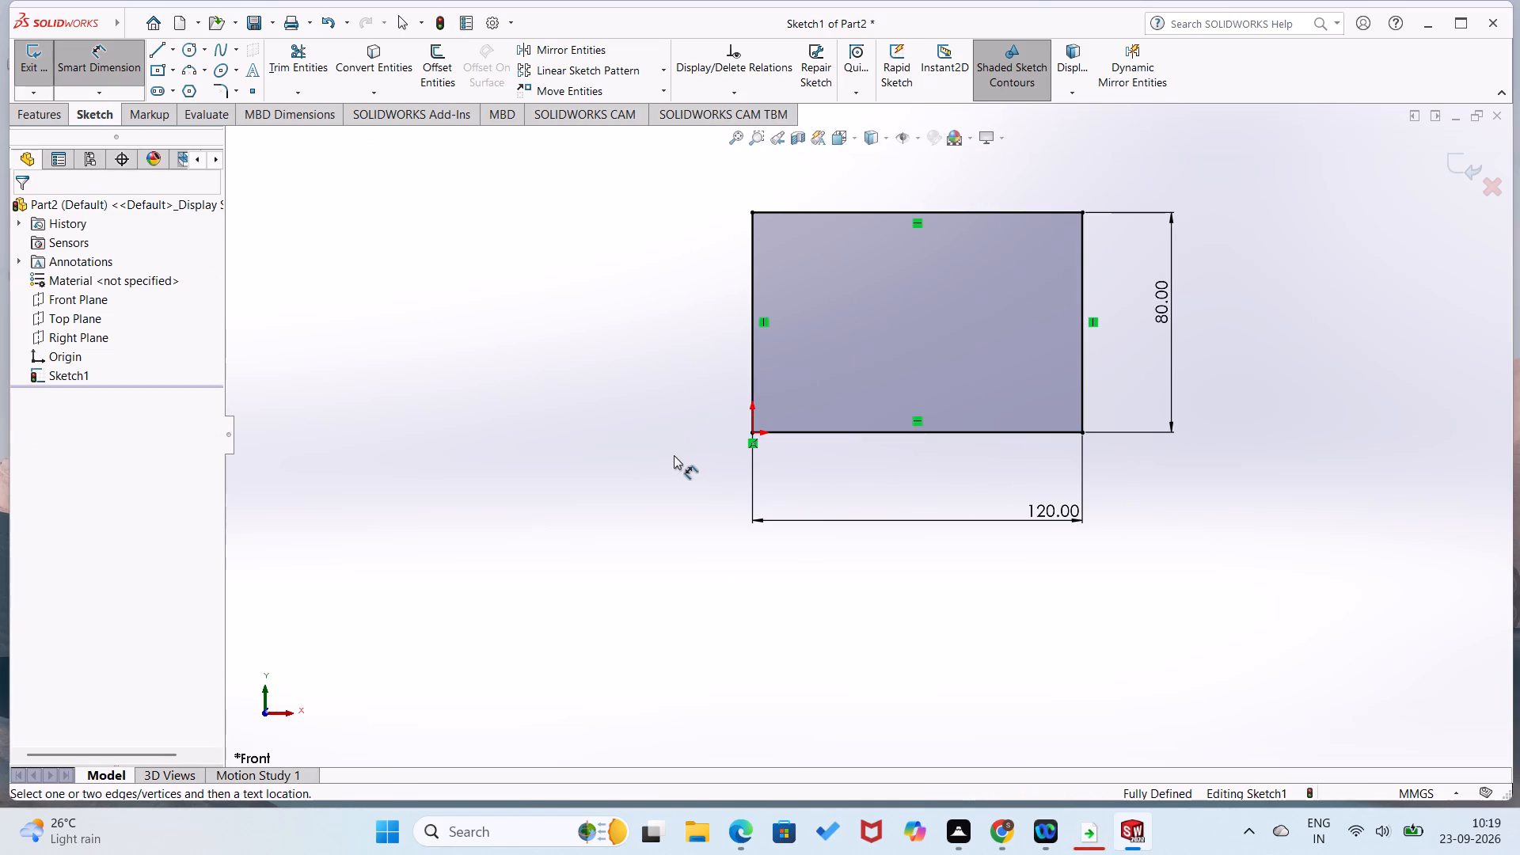
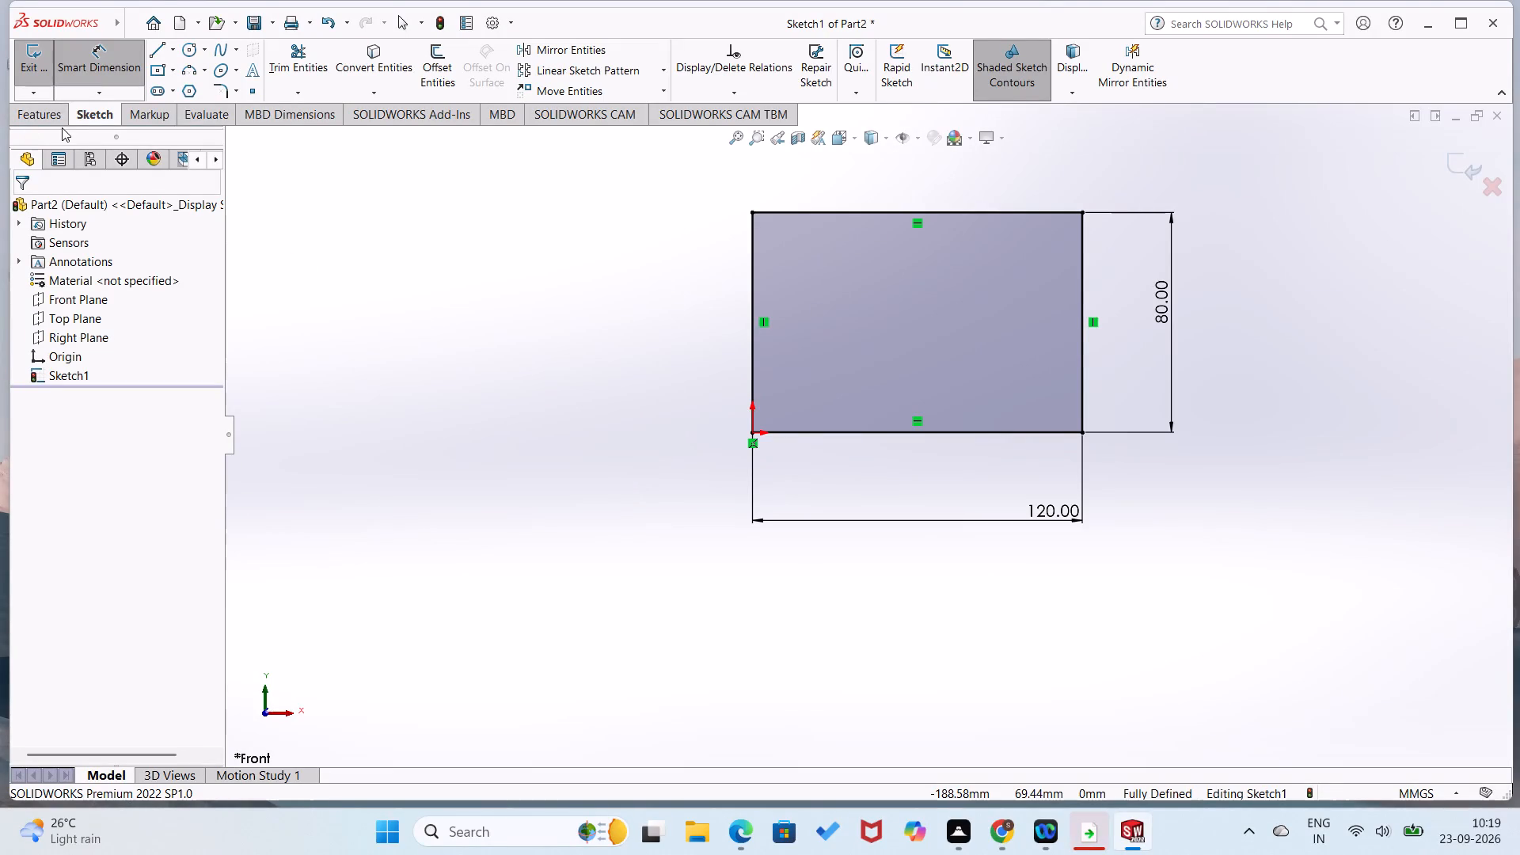
Extrude the 120 x 80 mm rectangle into a plate with a blind depth of 15 mm.
click(42, 116)
click(50, 87)
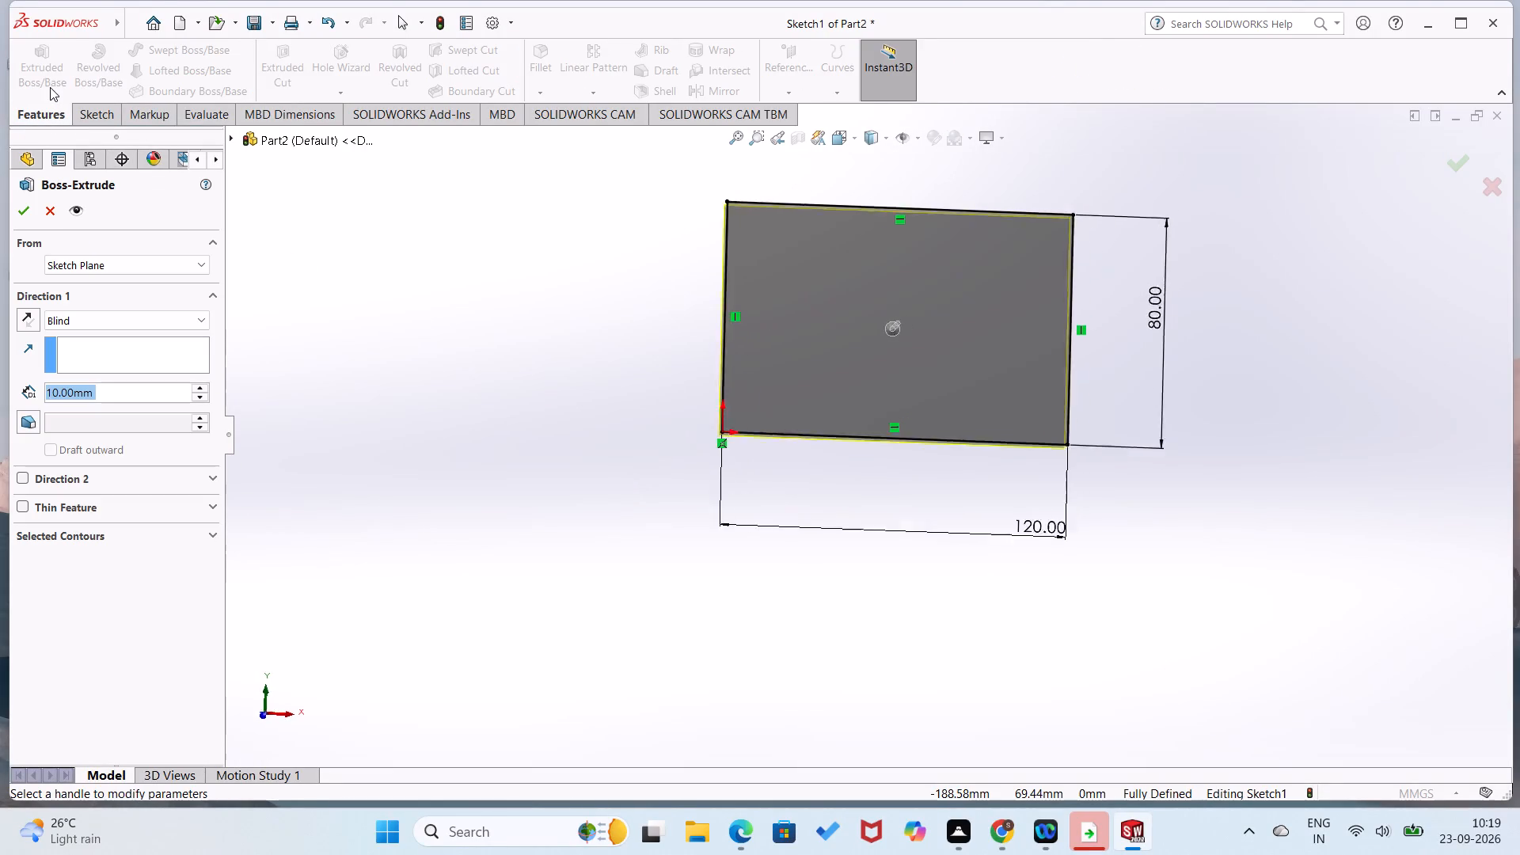
text(15)
key(Return)
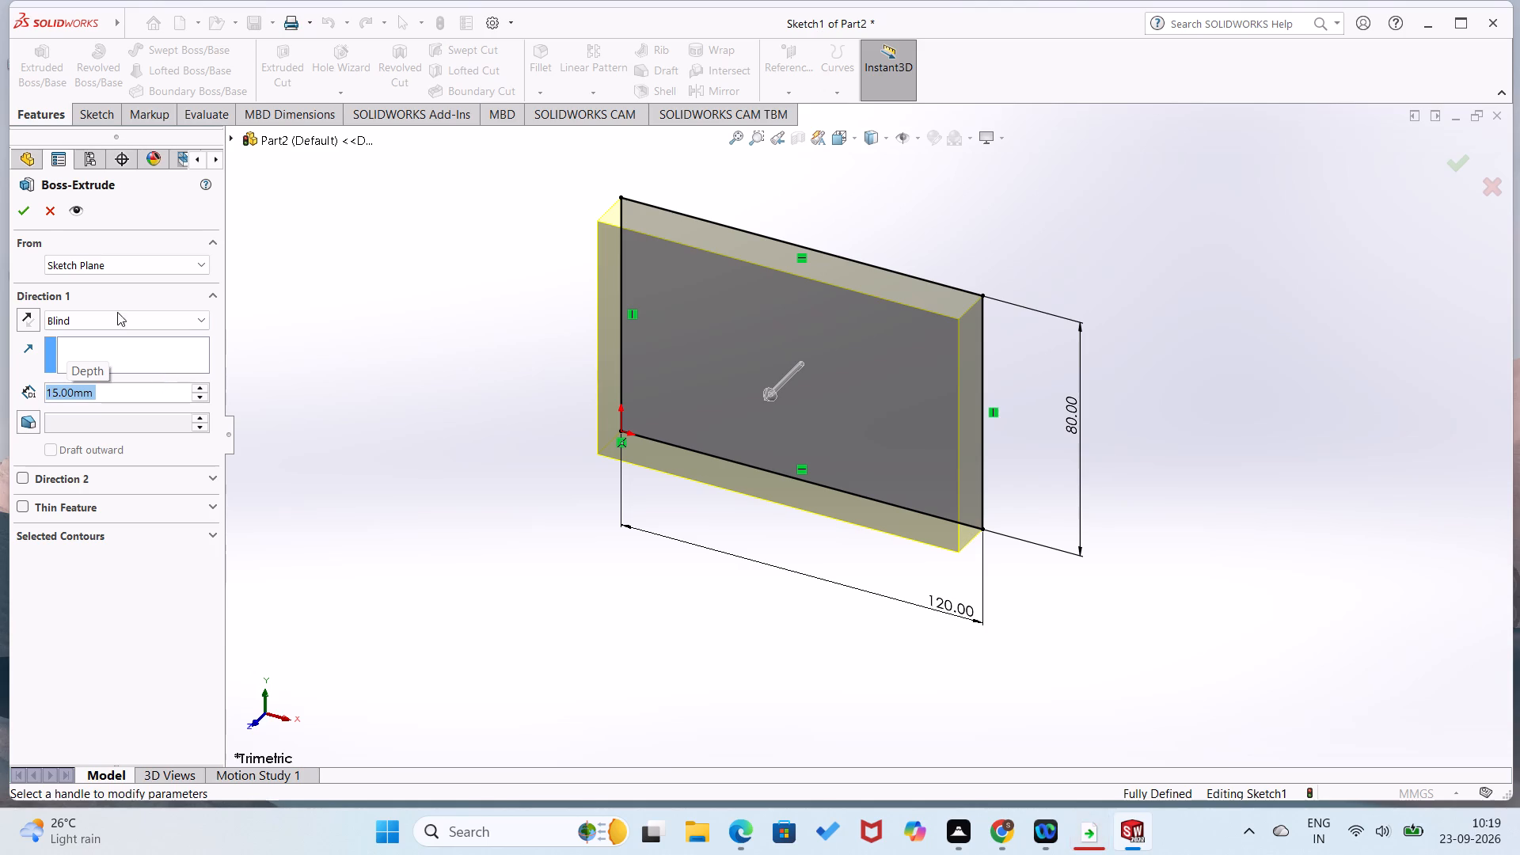
click(28, 218)
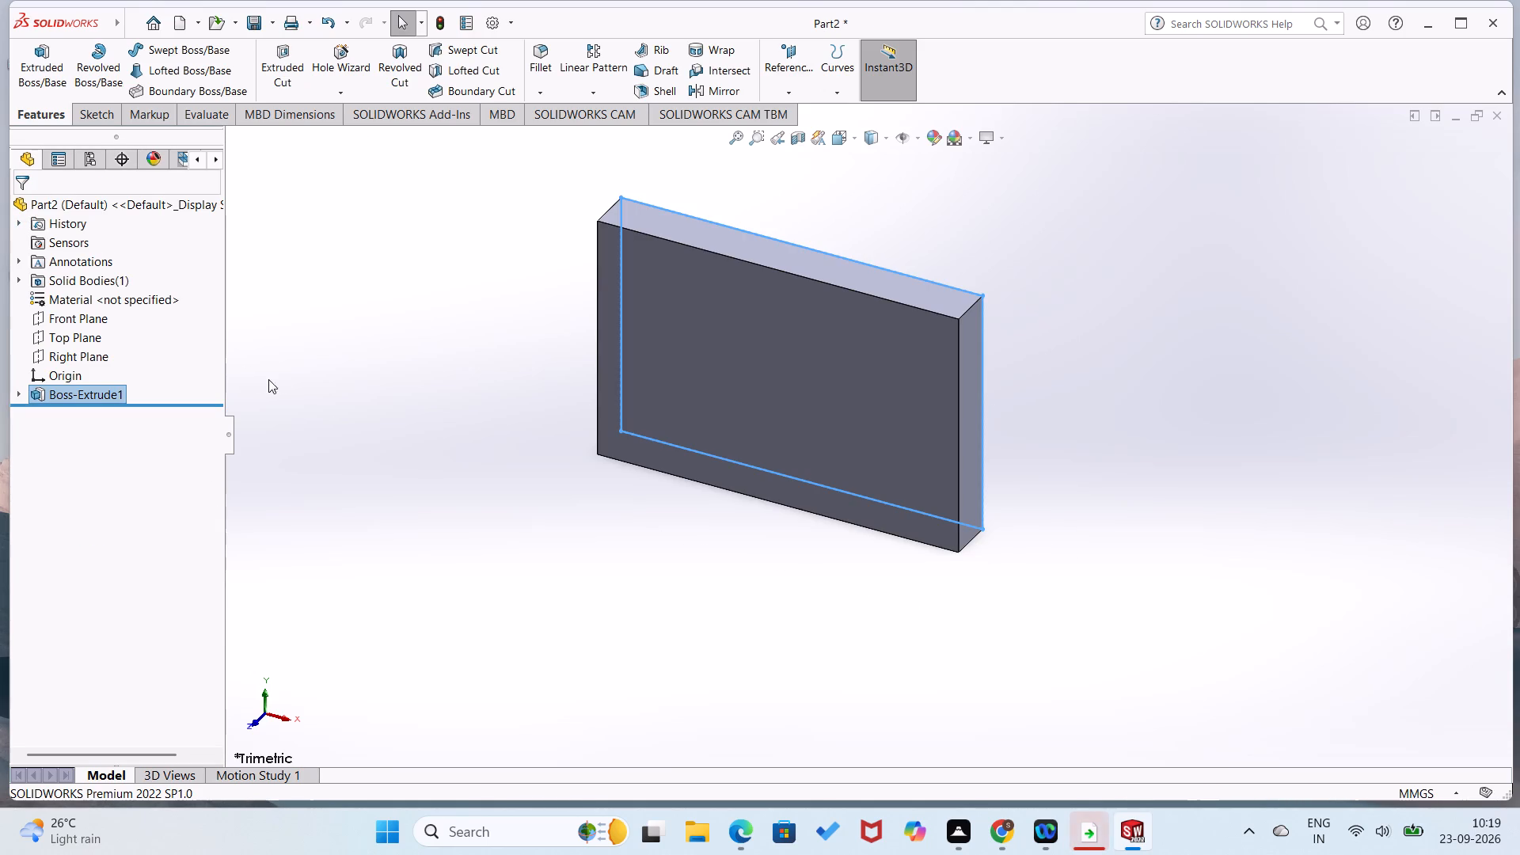
click(336, 423)
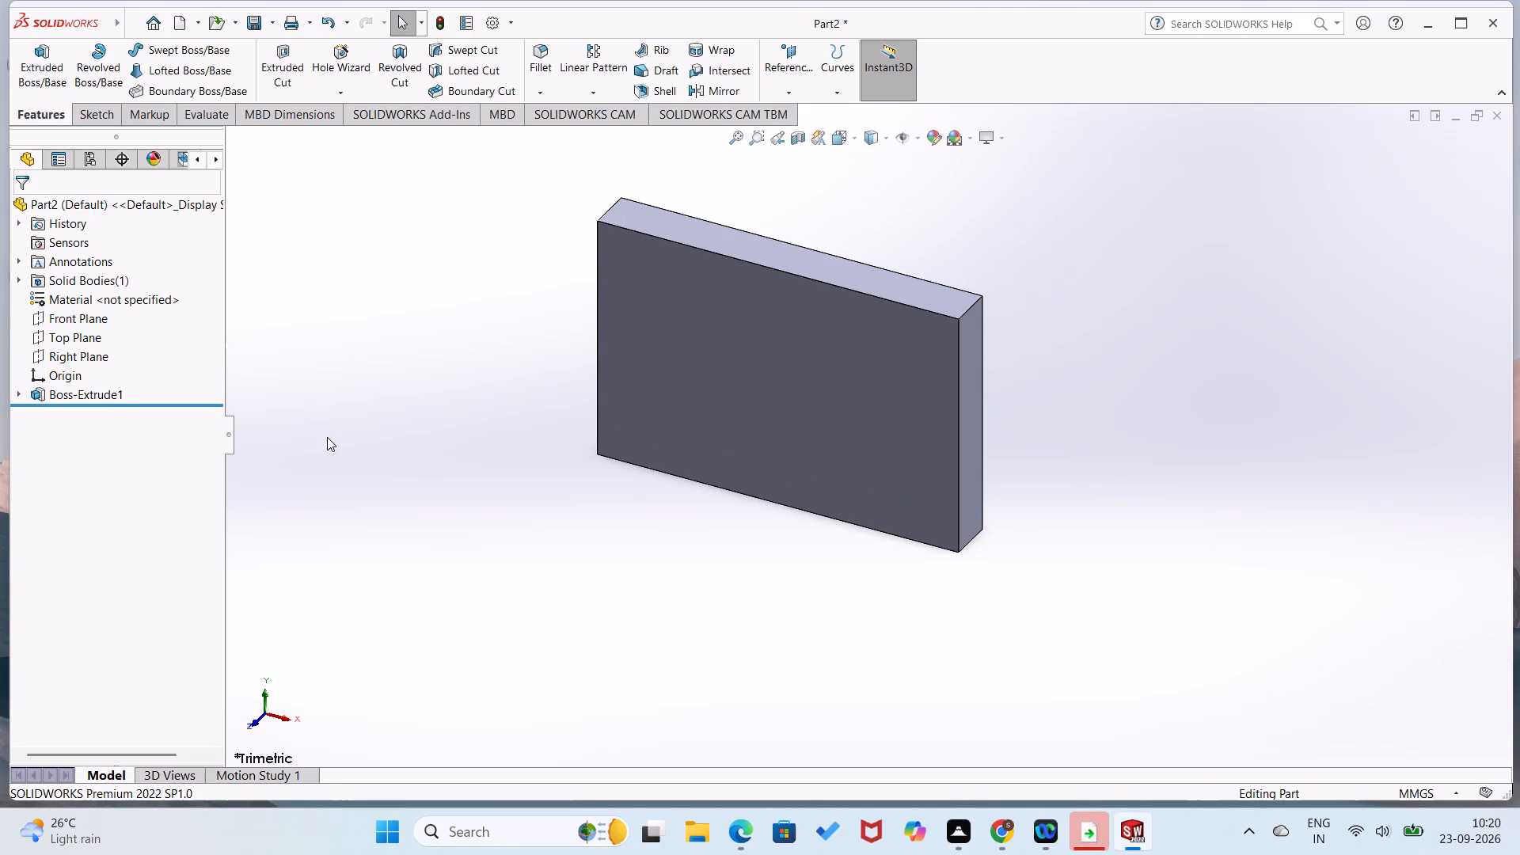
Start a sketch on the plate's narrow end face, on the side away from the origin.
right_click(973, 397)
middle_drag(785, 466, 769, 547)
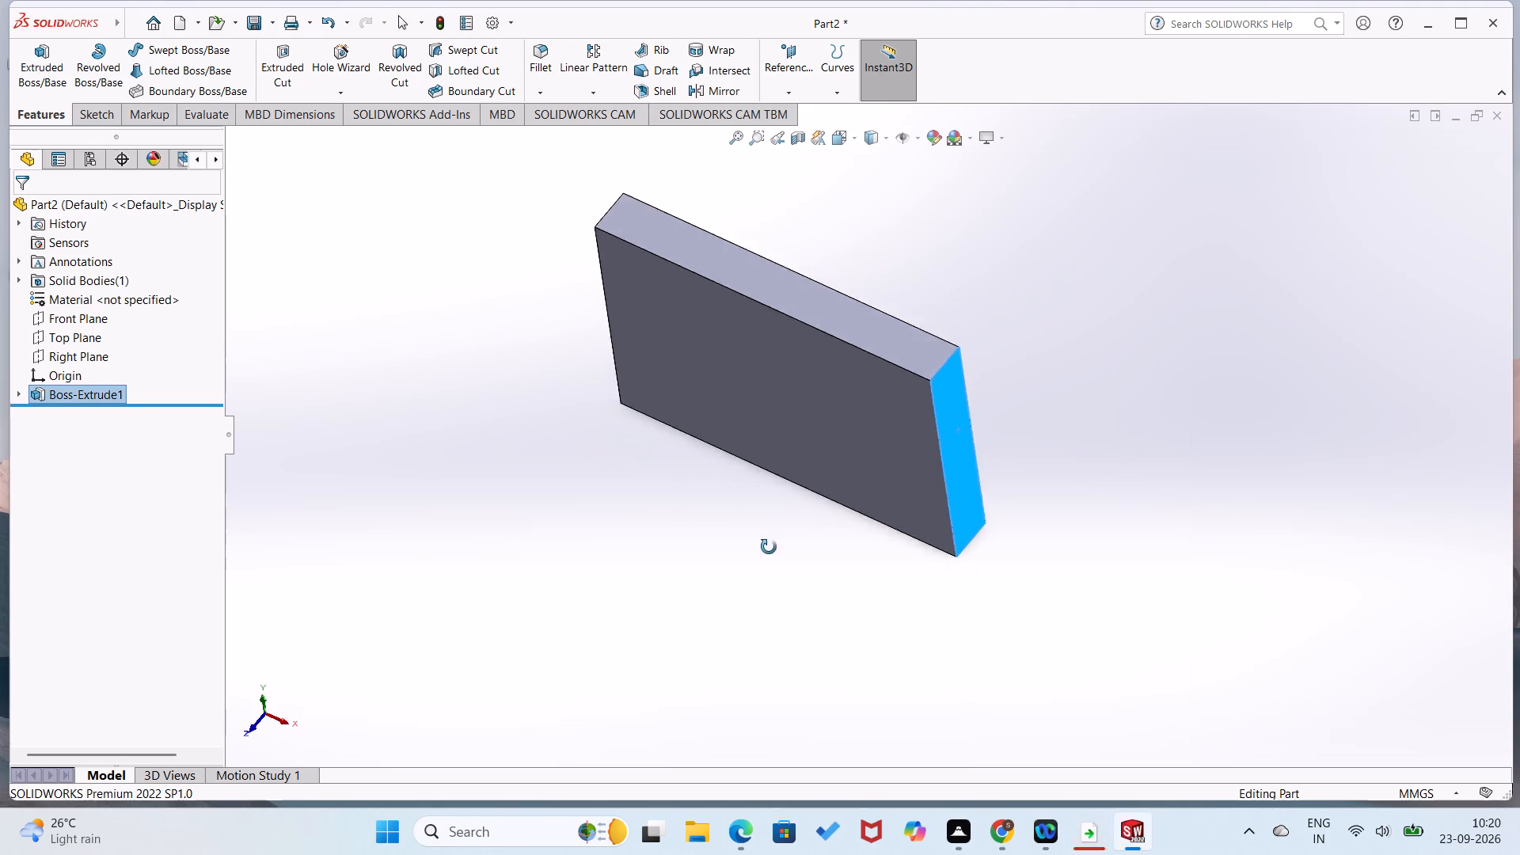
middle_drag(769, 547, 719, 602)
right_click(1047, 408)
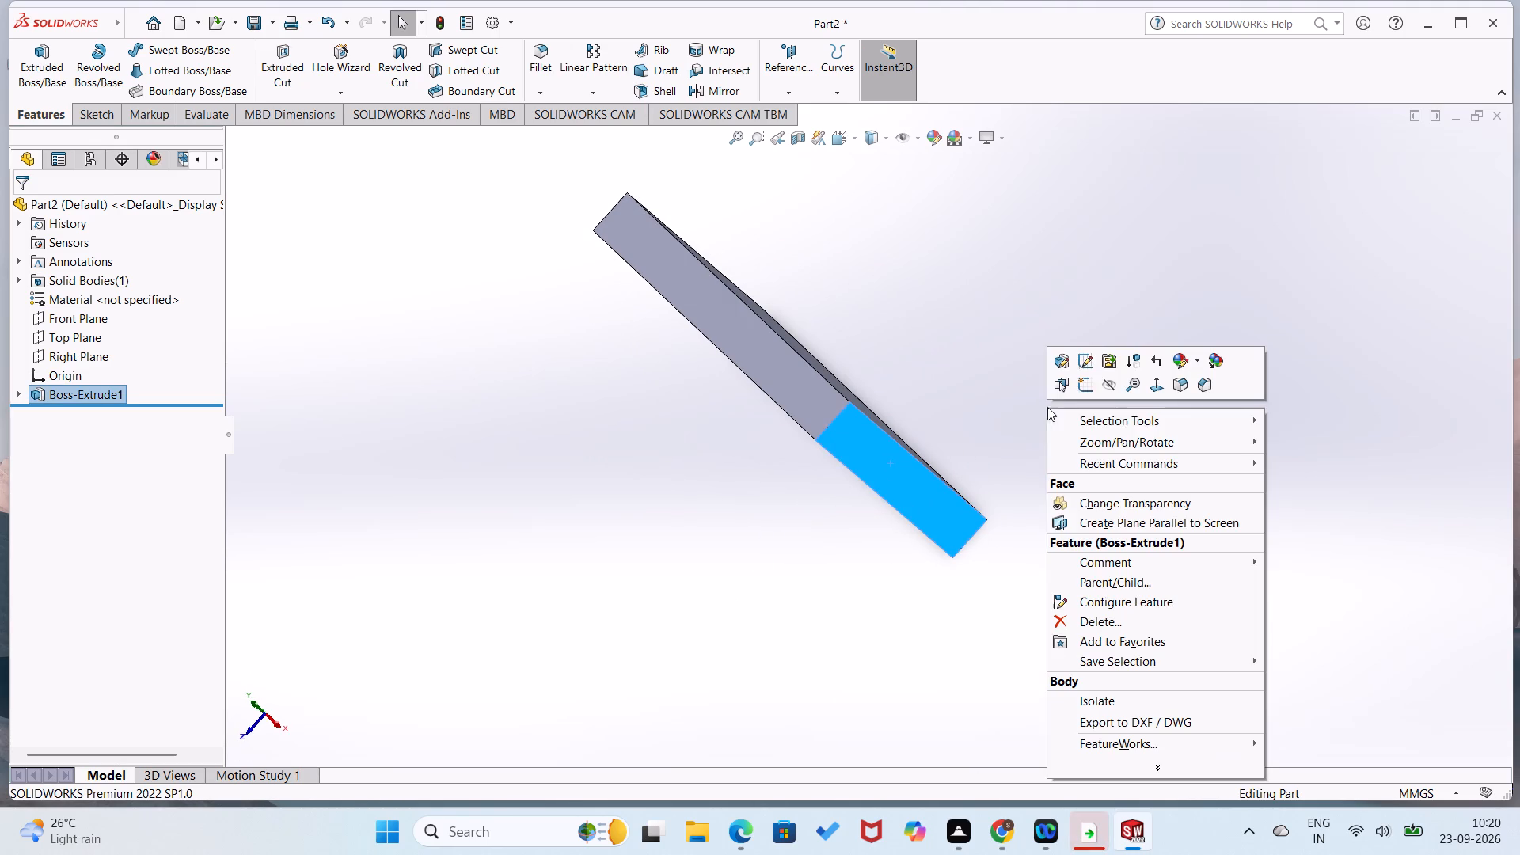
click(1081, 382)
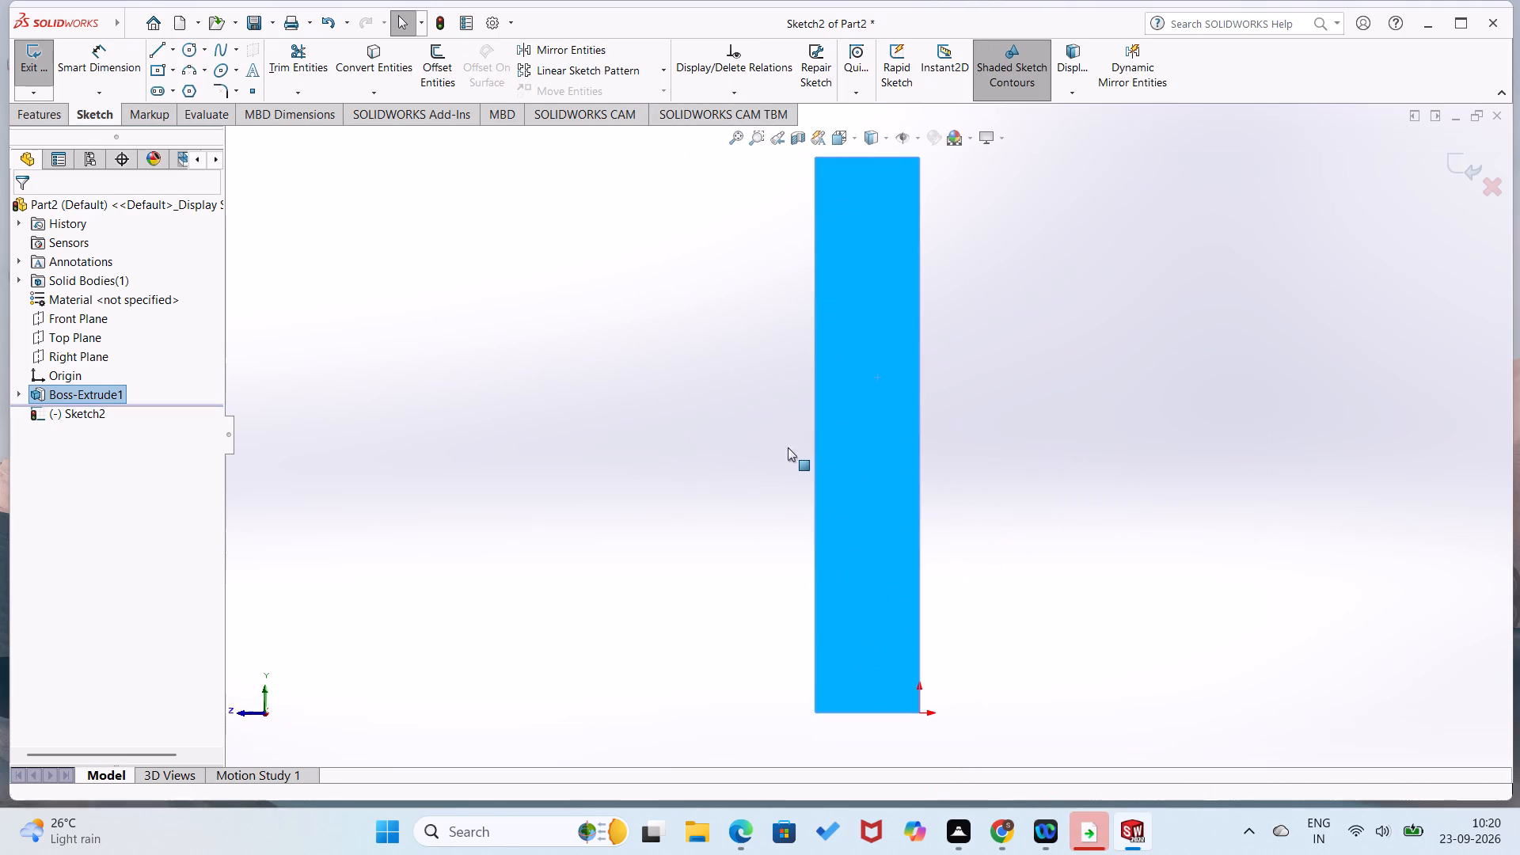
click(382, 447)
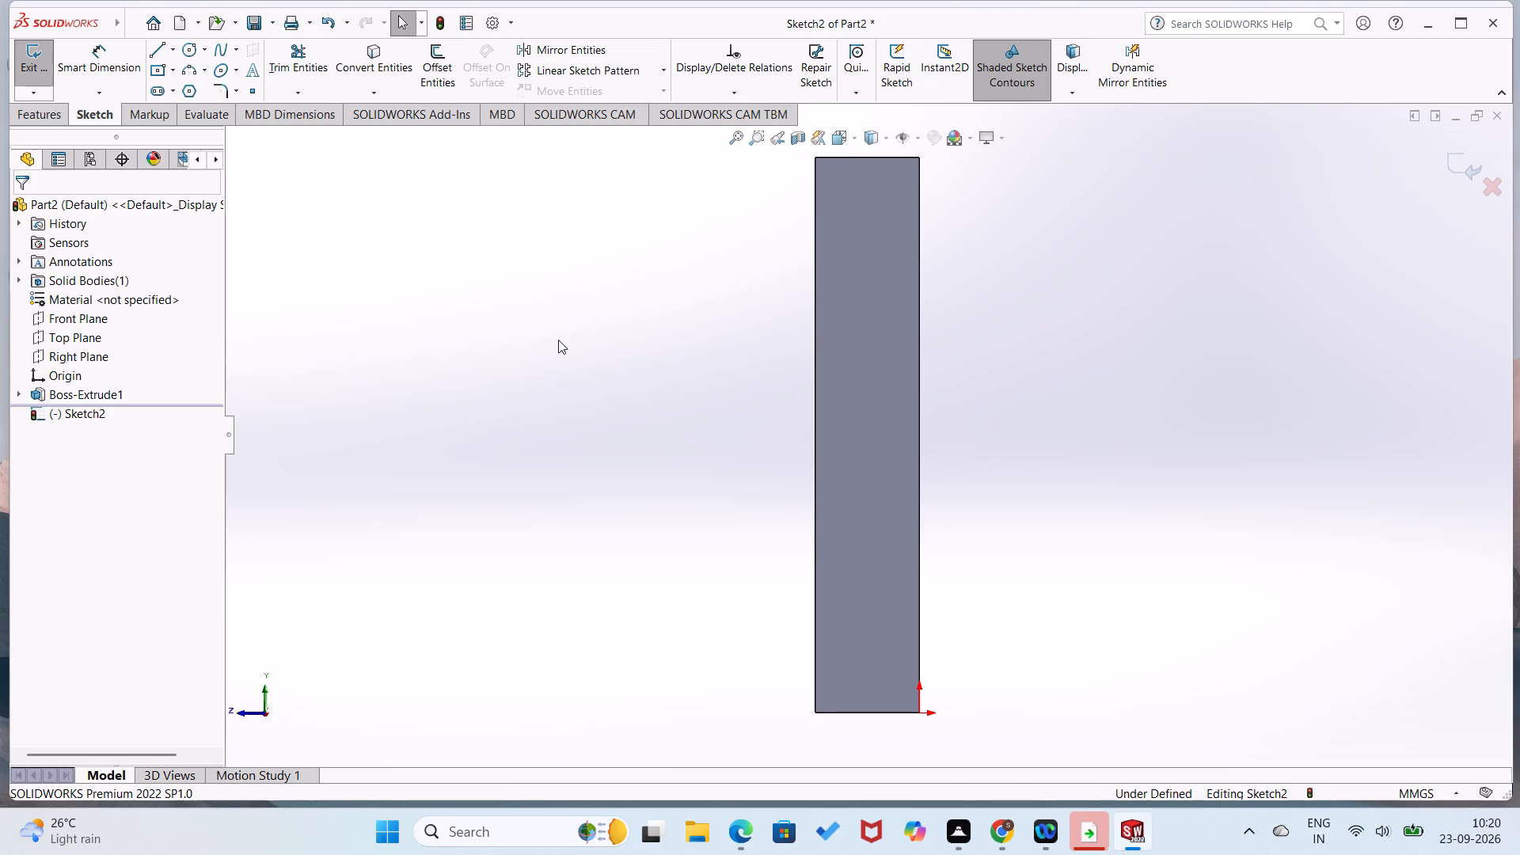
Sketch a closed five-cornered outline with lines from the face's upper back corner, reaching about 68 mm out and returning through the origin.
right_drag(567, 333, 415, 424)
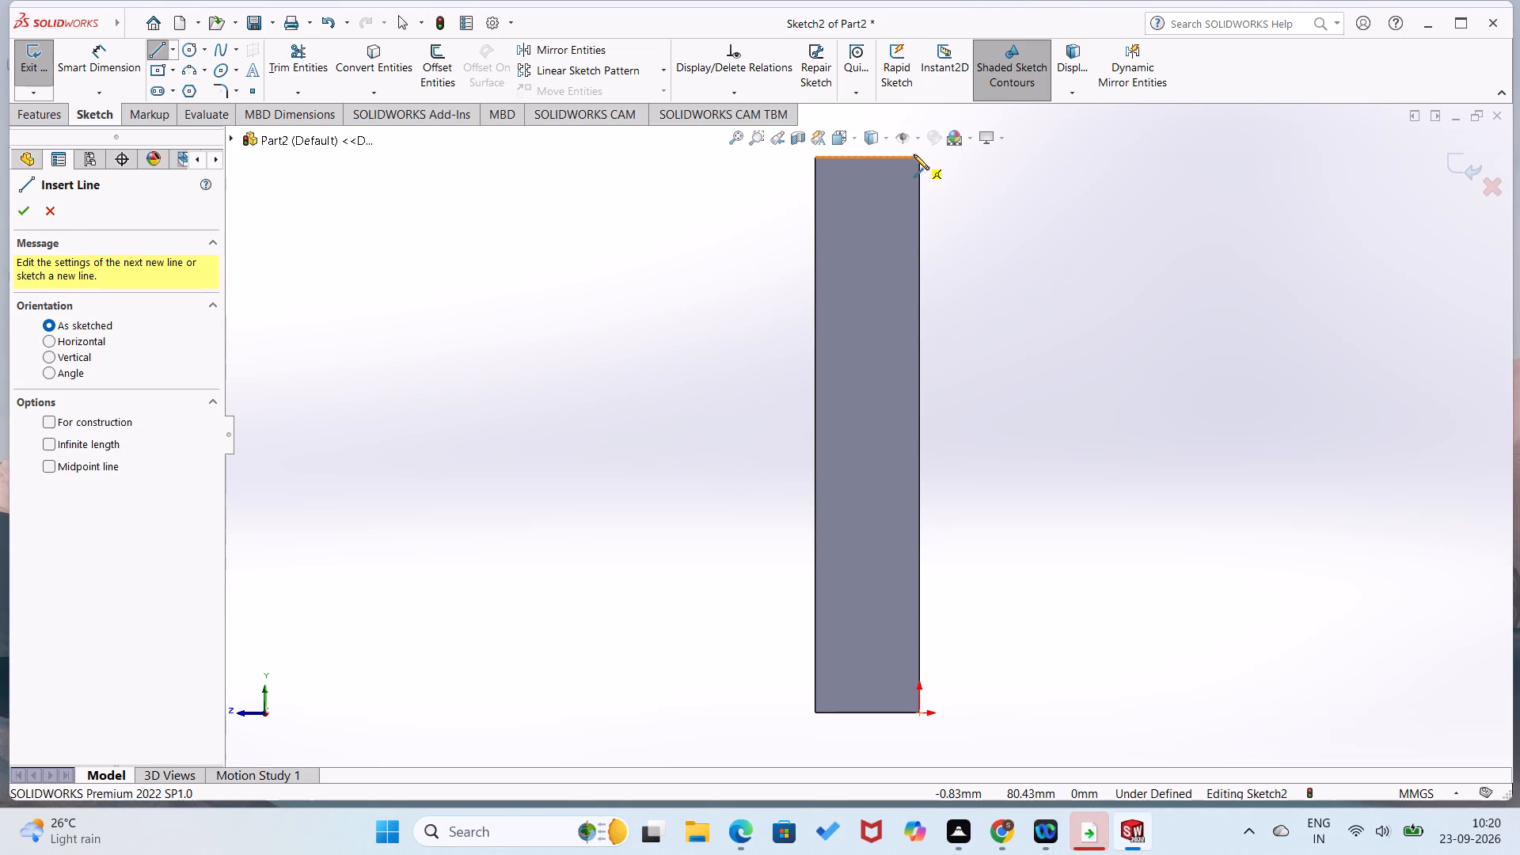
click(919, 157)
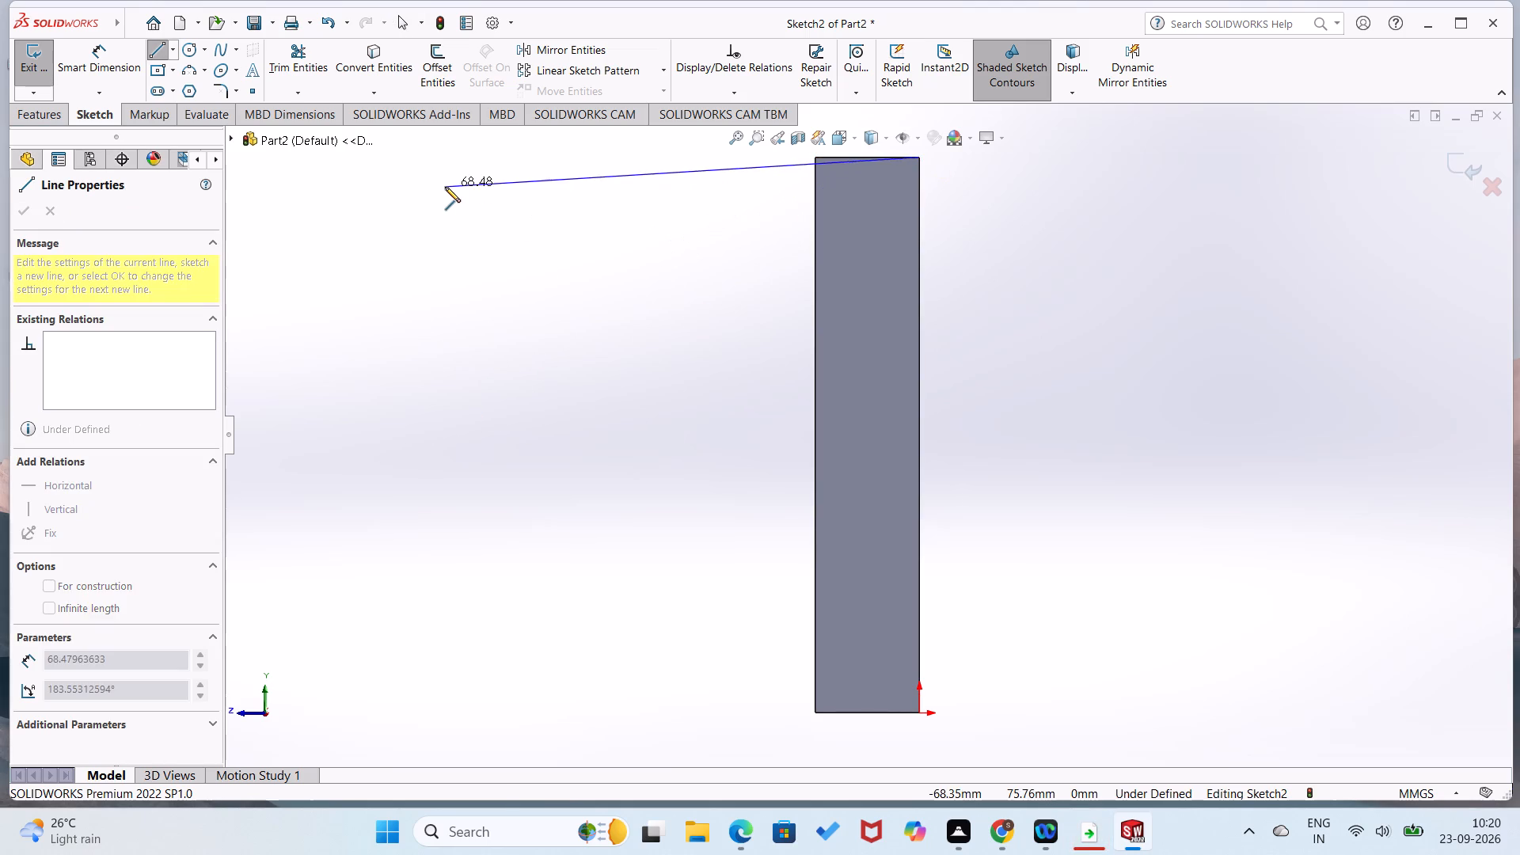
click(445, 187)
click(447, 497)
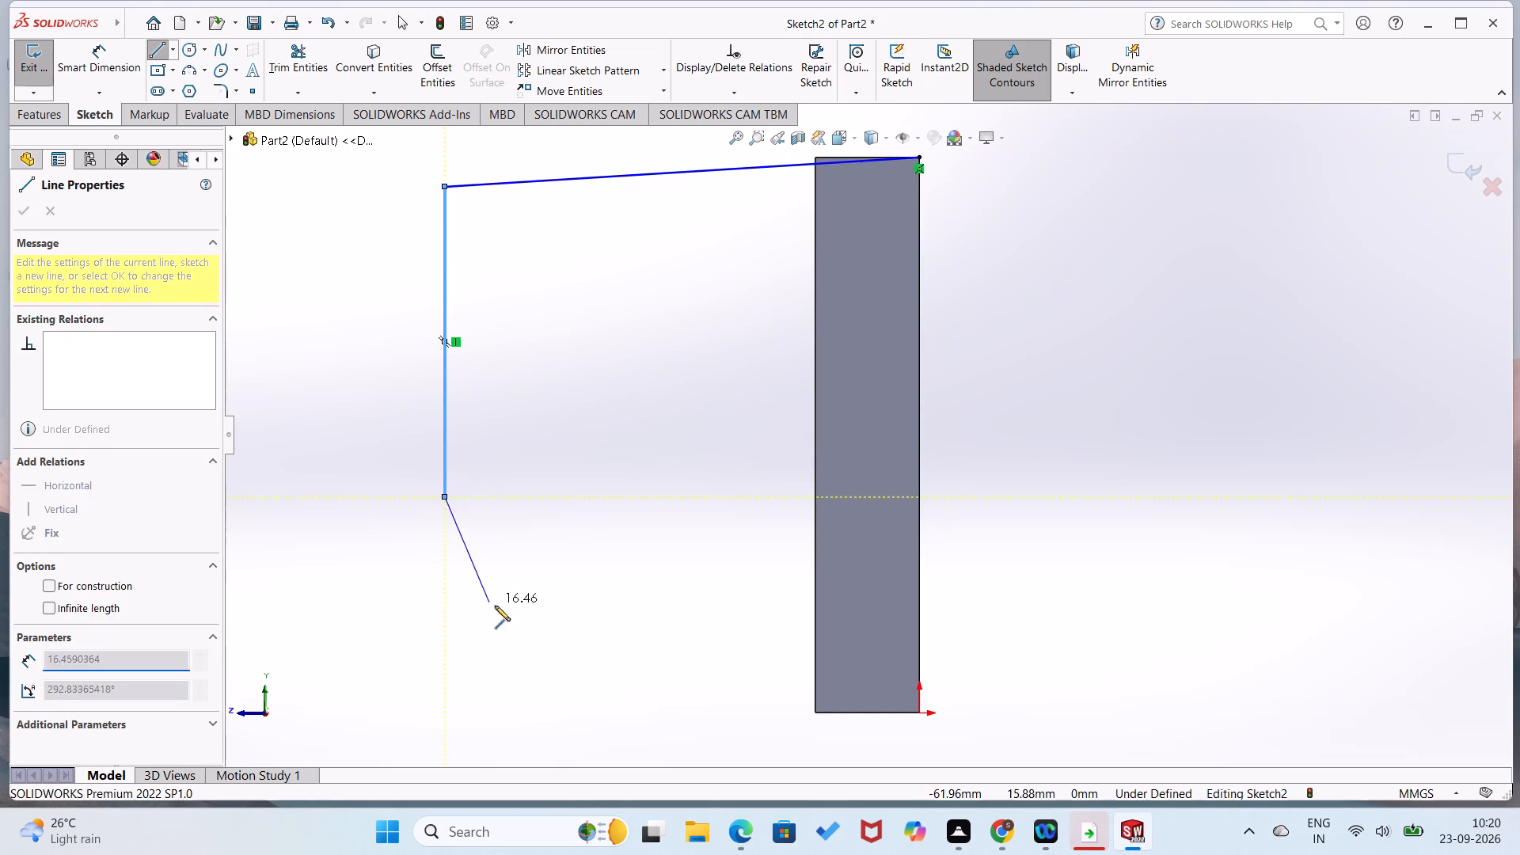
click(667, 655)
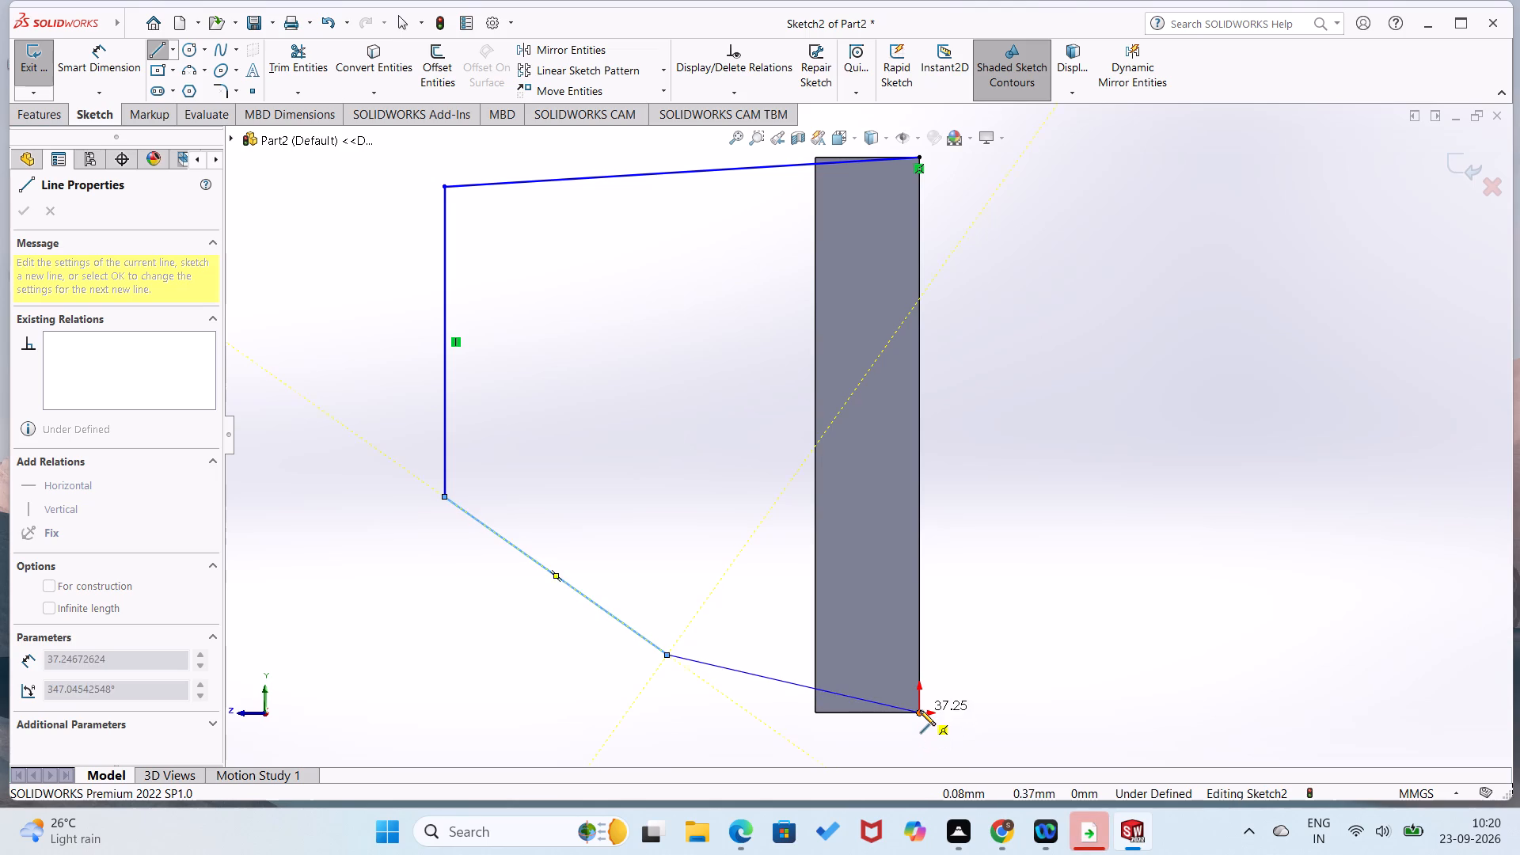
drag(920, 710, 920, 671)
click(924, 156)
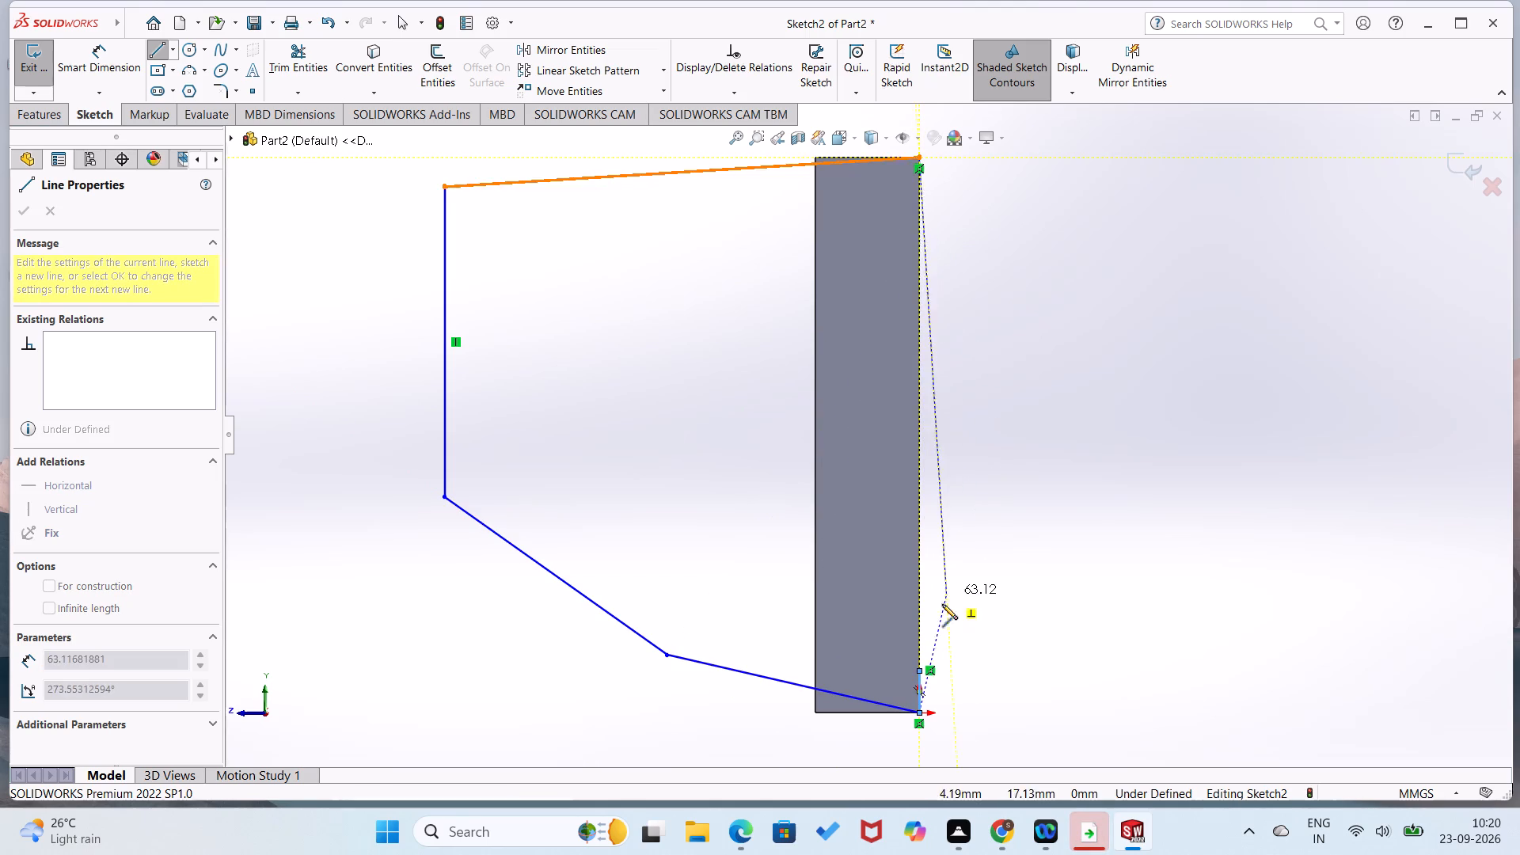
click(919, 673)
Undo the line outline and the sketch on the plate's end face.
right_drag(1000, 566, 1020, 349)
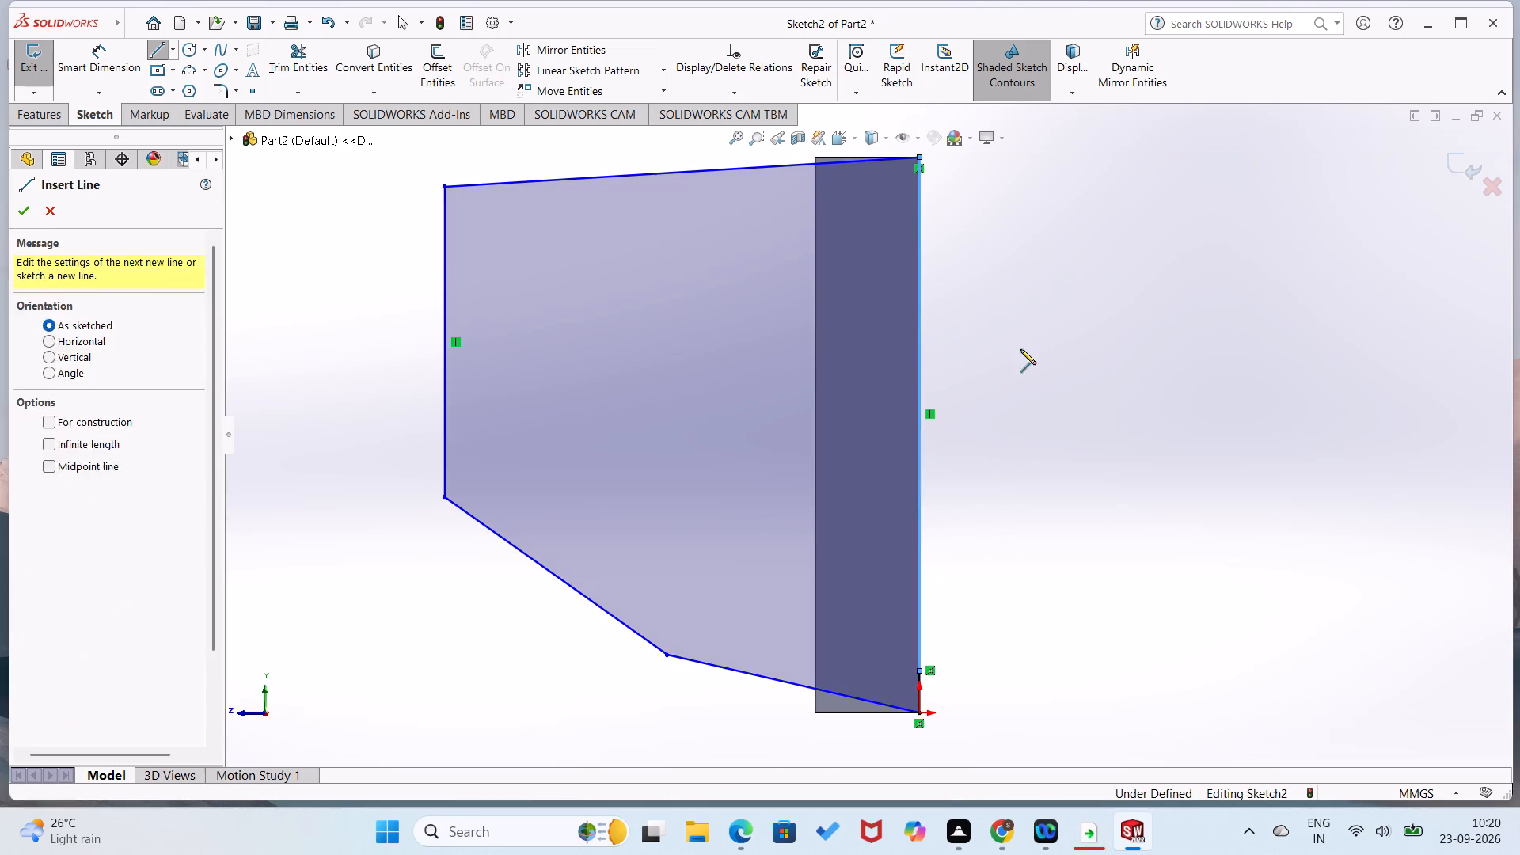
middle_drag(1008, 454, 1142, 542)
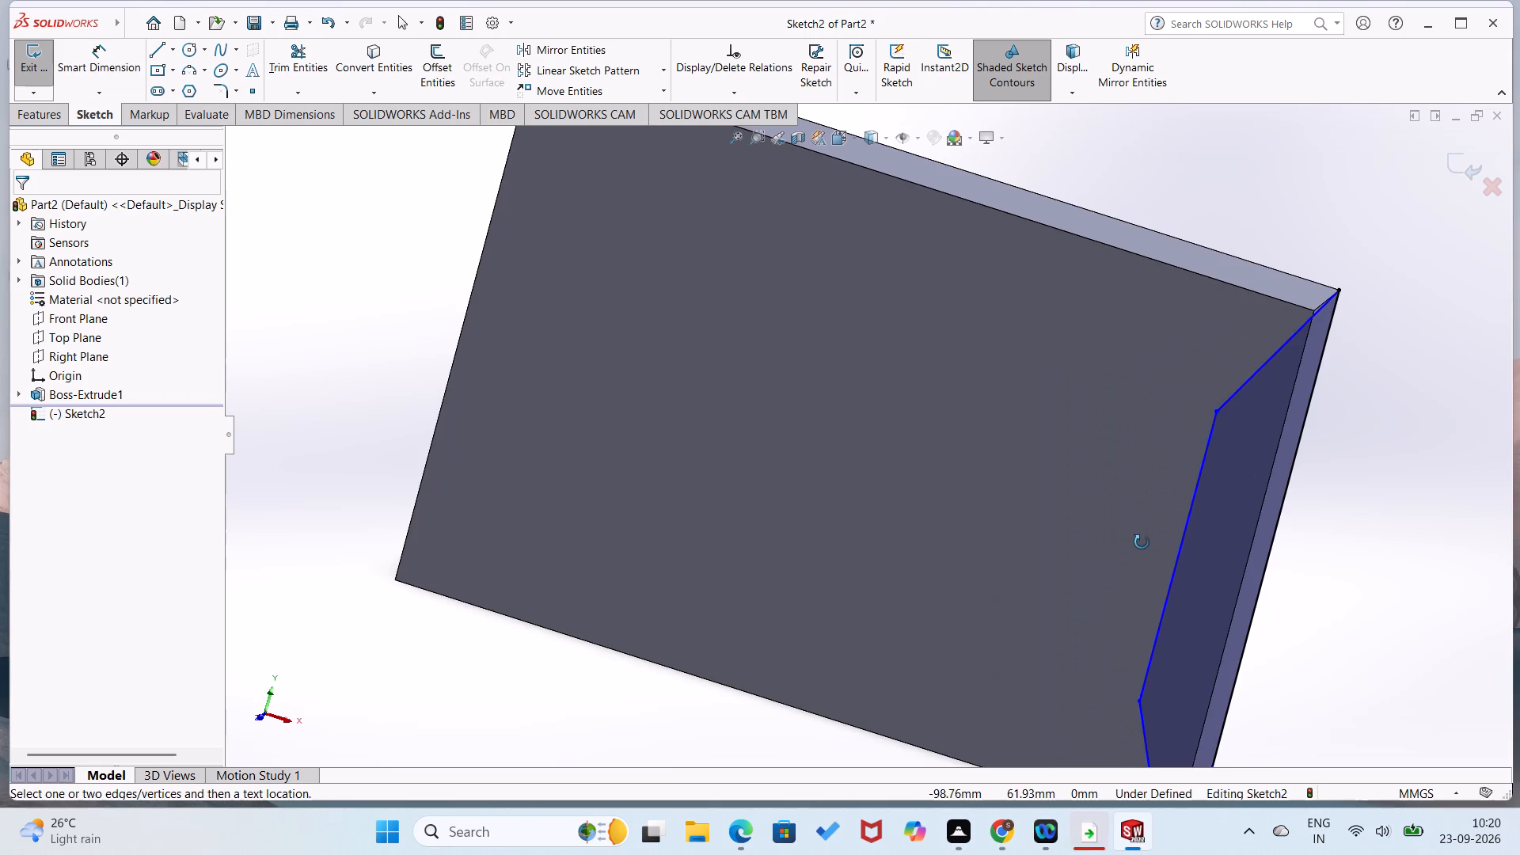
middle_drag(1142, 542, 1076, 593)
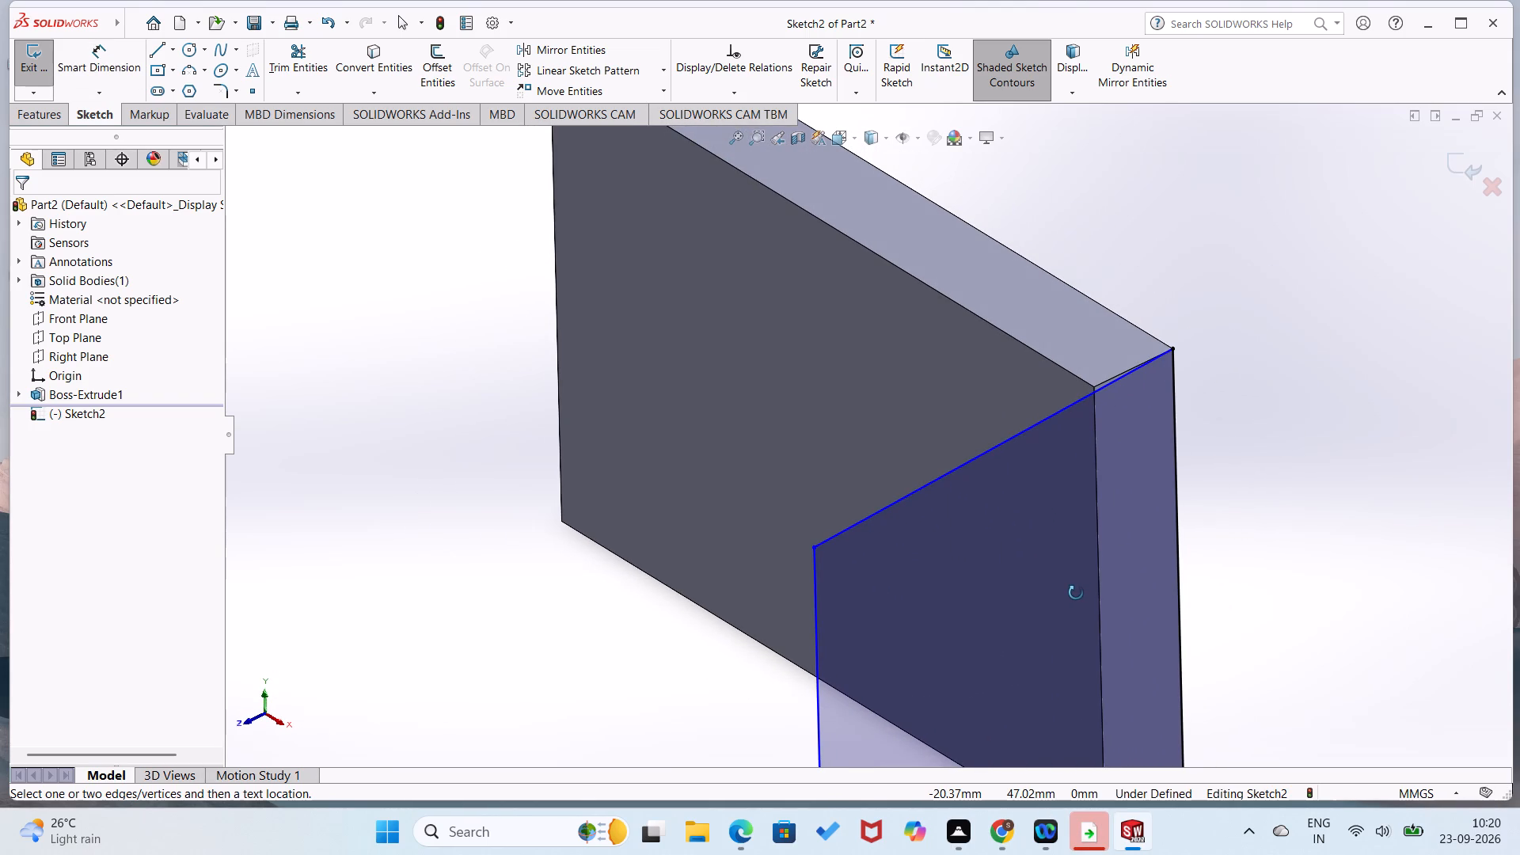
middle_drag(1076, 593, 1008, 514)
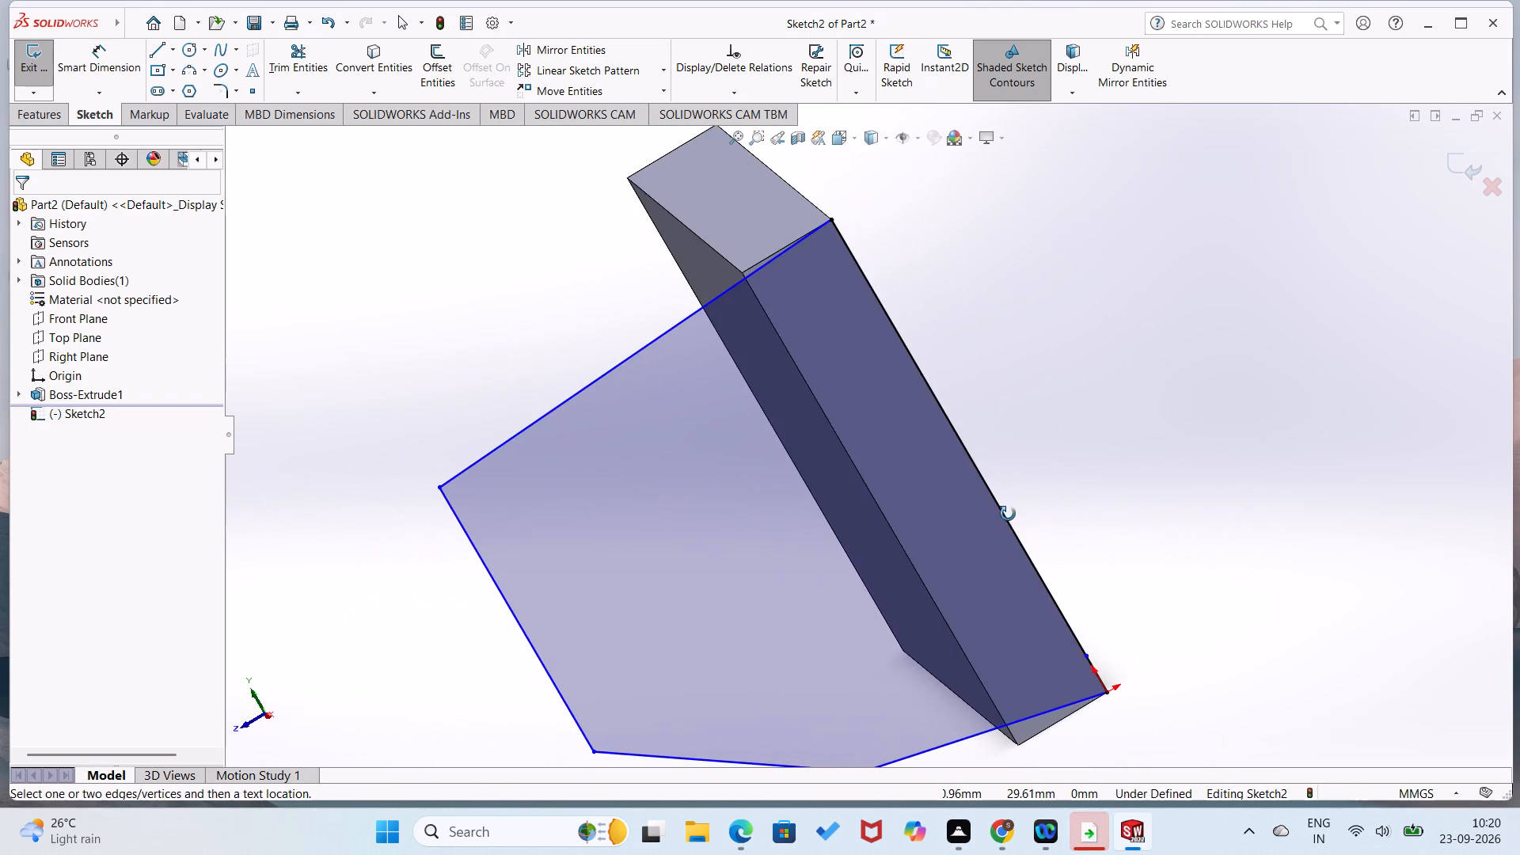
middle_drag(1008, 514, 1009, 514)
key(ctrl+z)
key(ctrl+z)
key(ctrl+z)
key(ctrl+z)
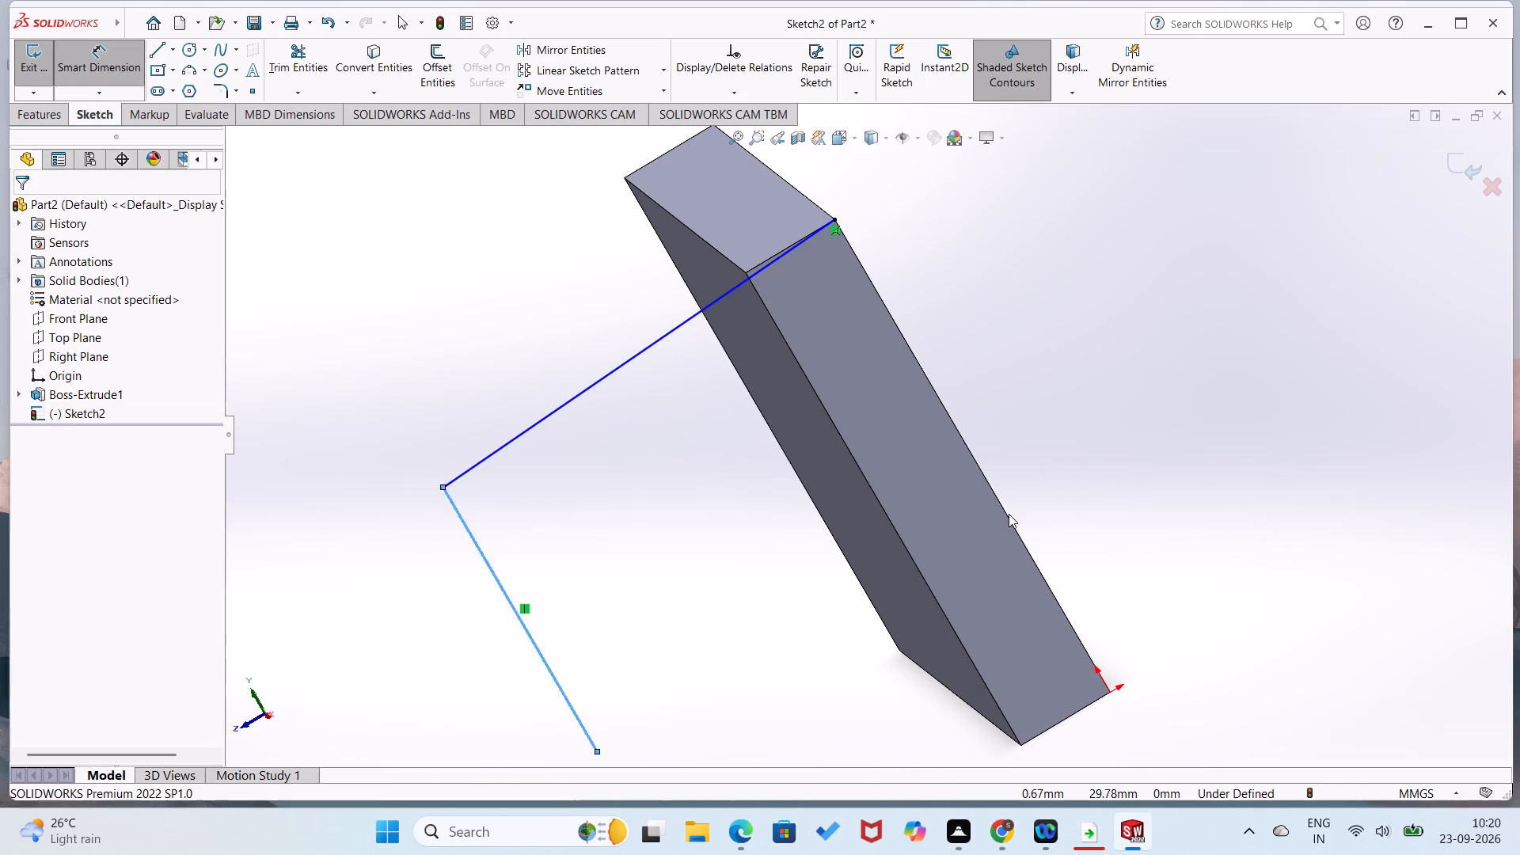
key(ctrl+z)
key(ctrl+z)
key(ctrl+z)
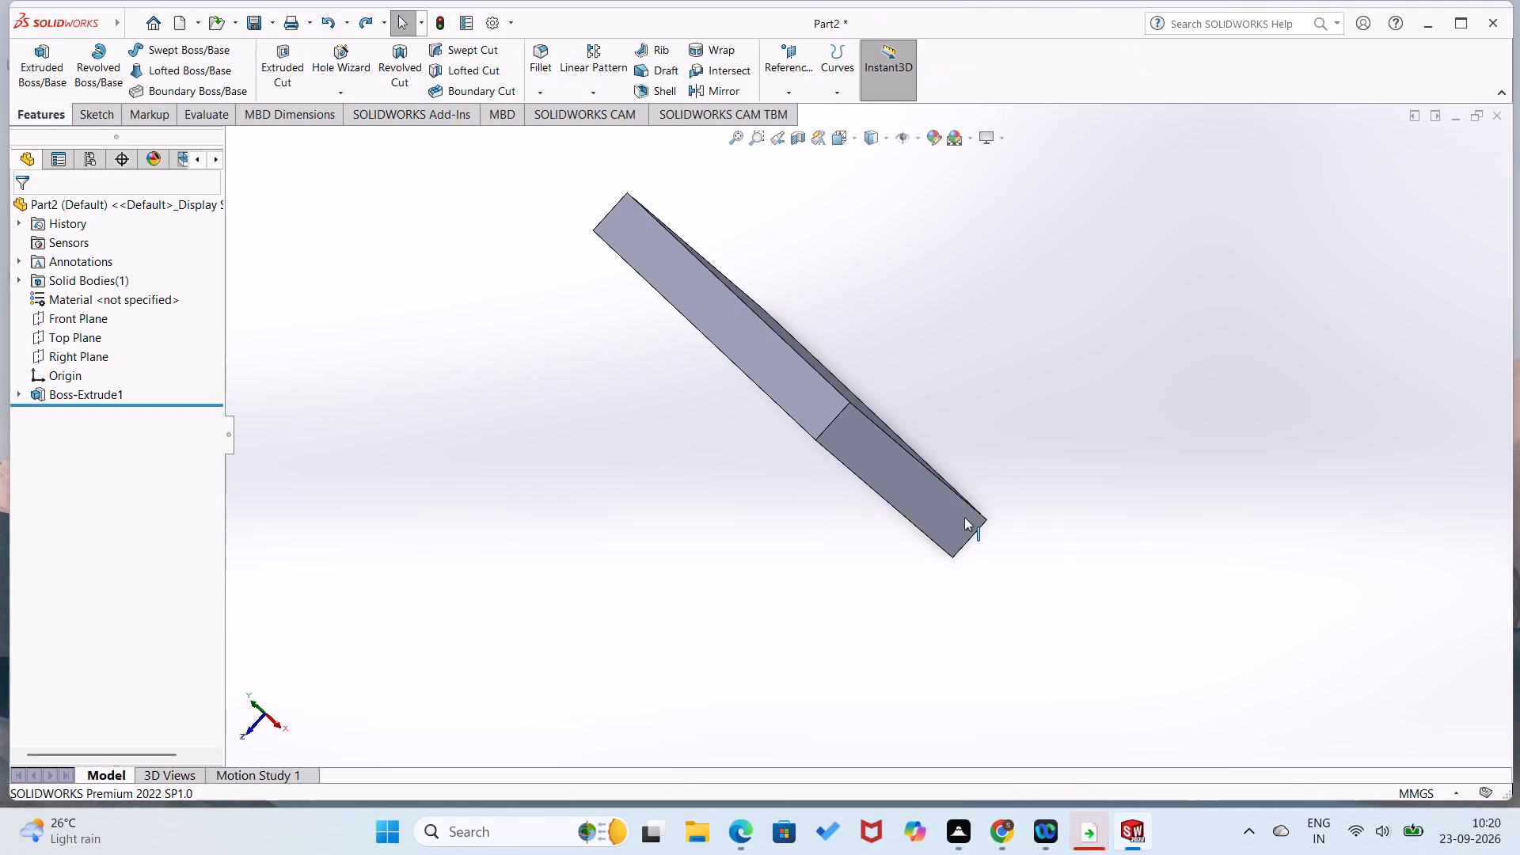
Start a new sketch on the same narrow end face of the plate.
right_click(909, 506)
click(951, 465)
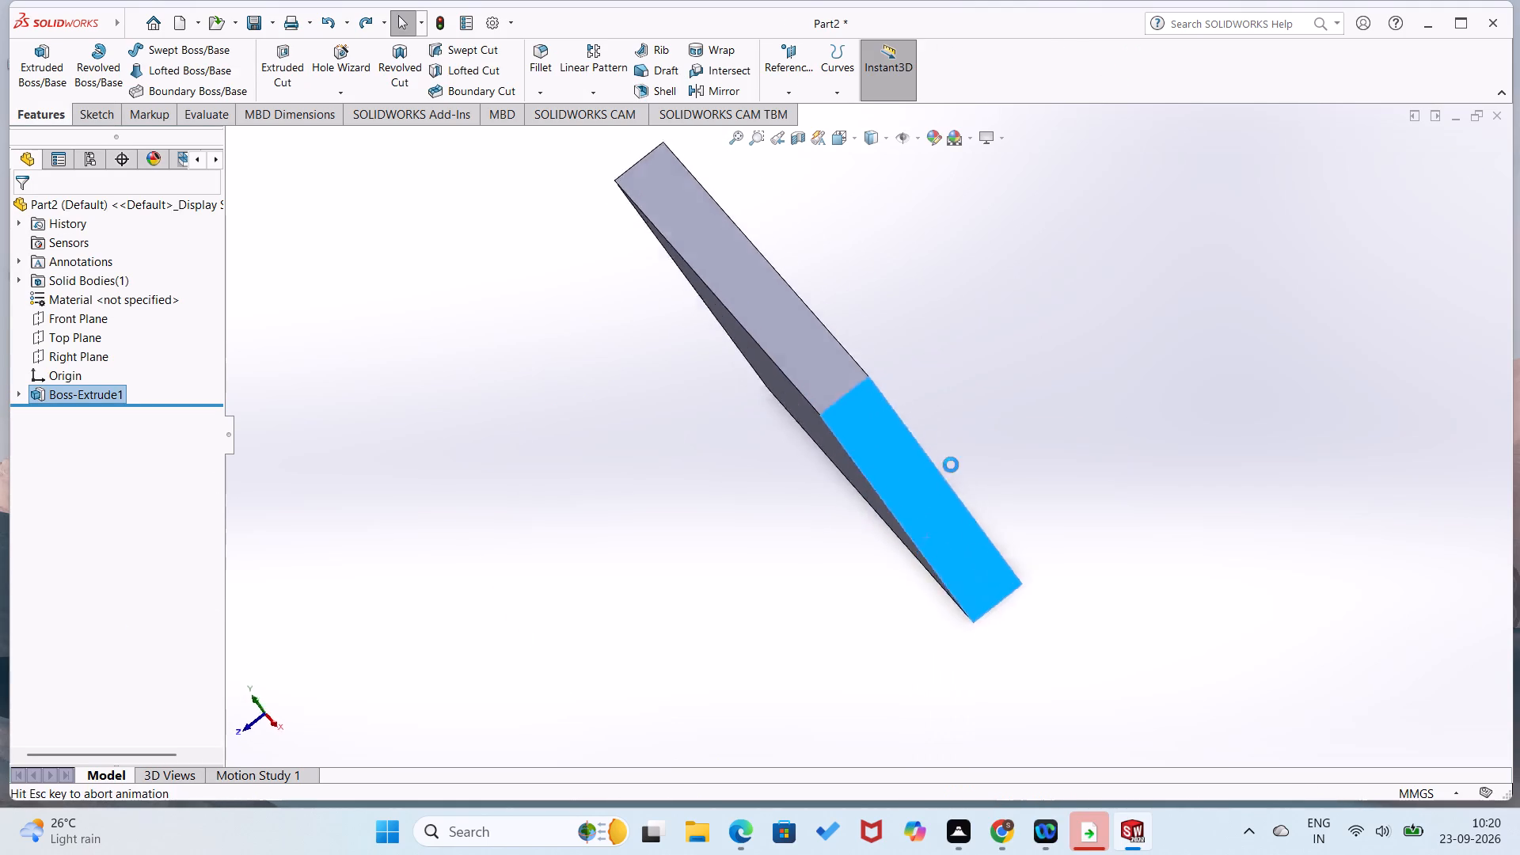
click(686, 481)
Sketch a closed D-shaped profile: two horizontal lines about 40 mm long, a tangent arc of about 40 mm radius, and the plate's 80 mm back edge.
right_drag(726, 428, 581, 483)
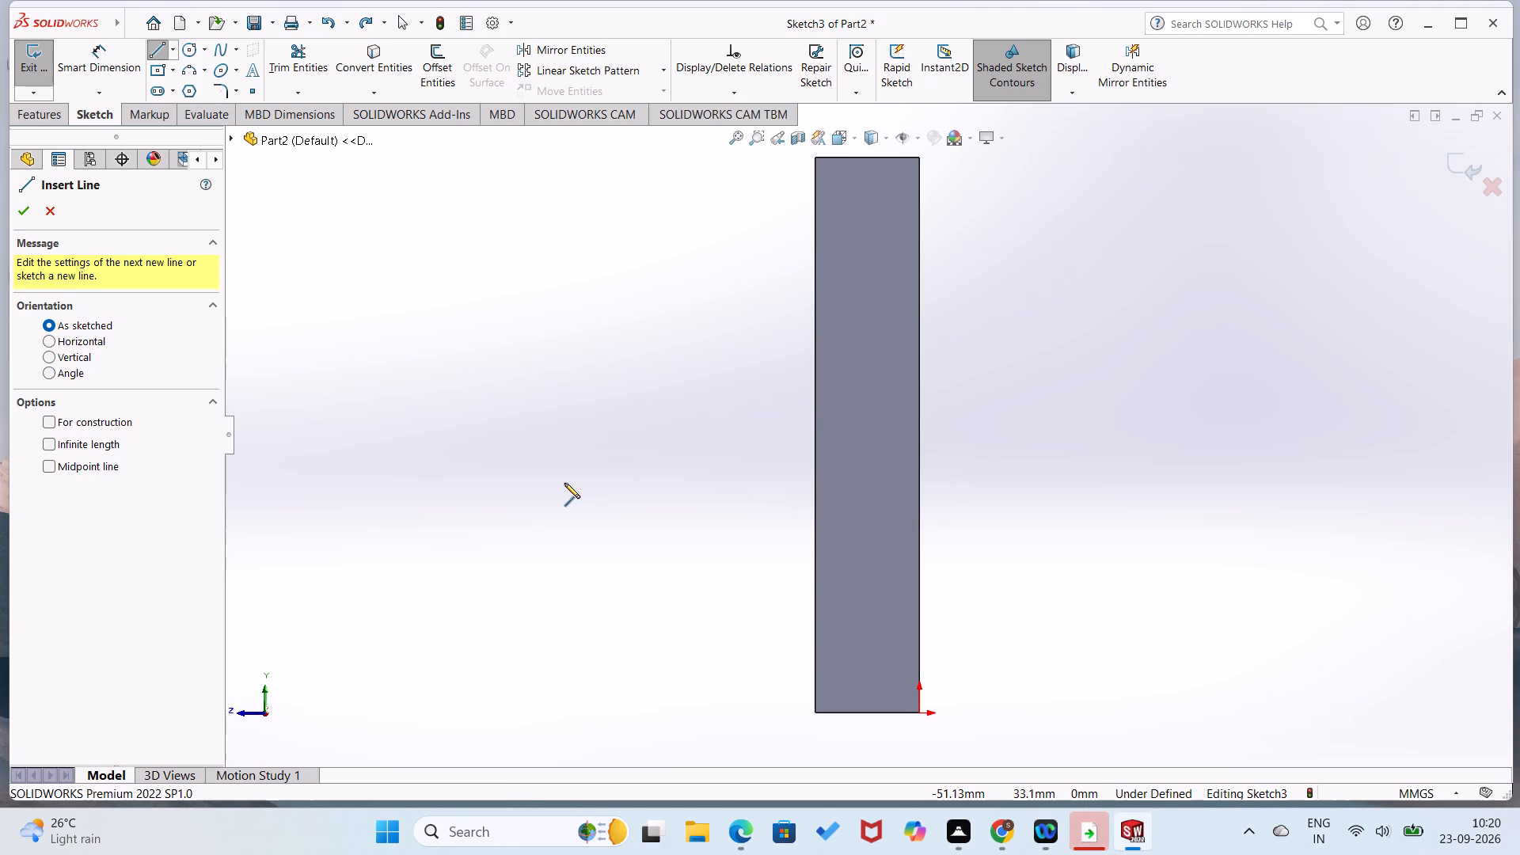
scroll(801, 264, up, 1)
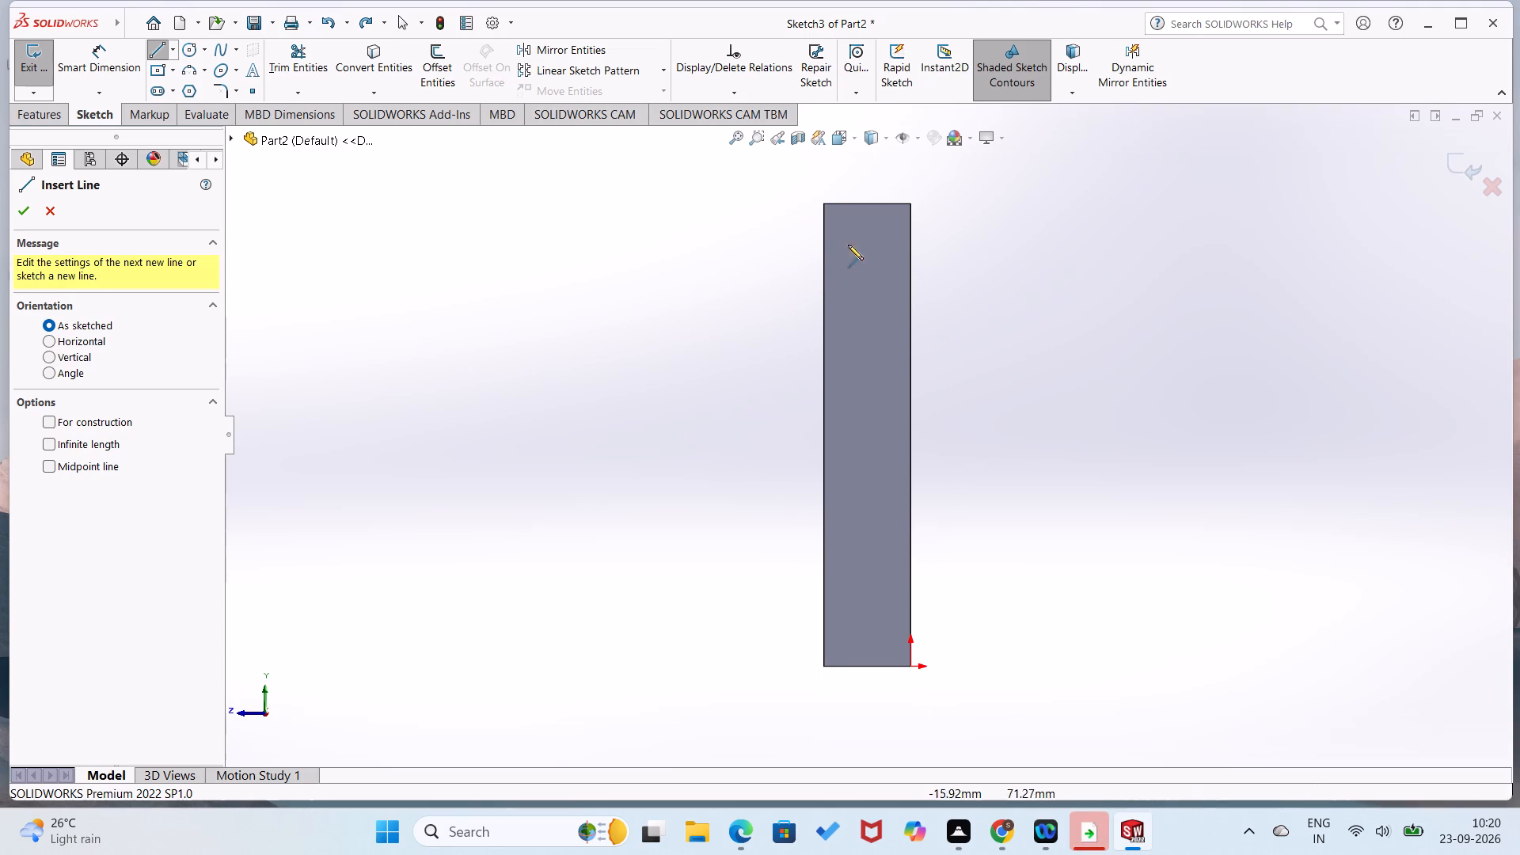
click(910, 204)
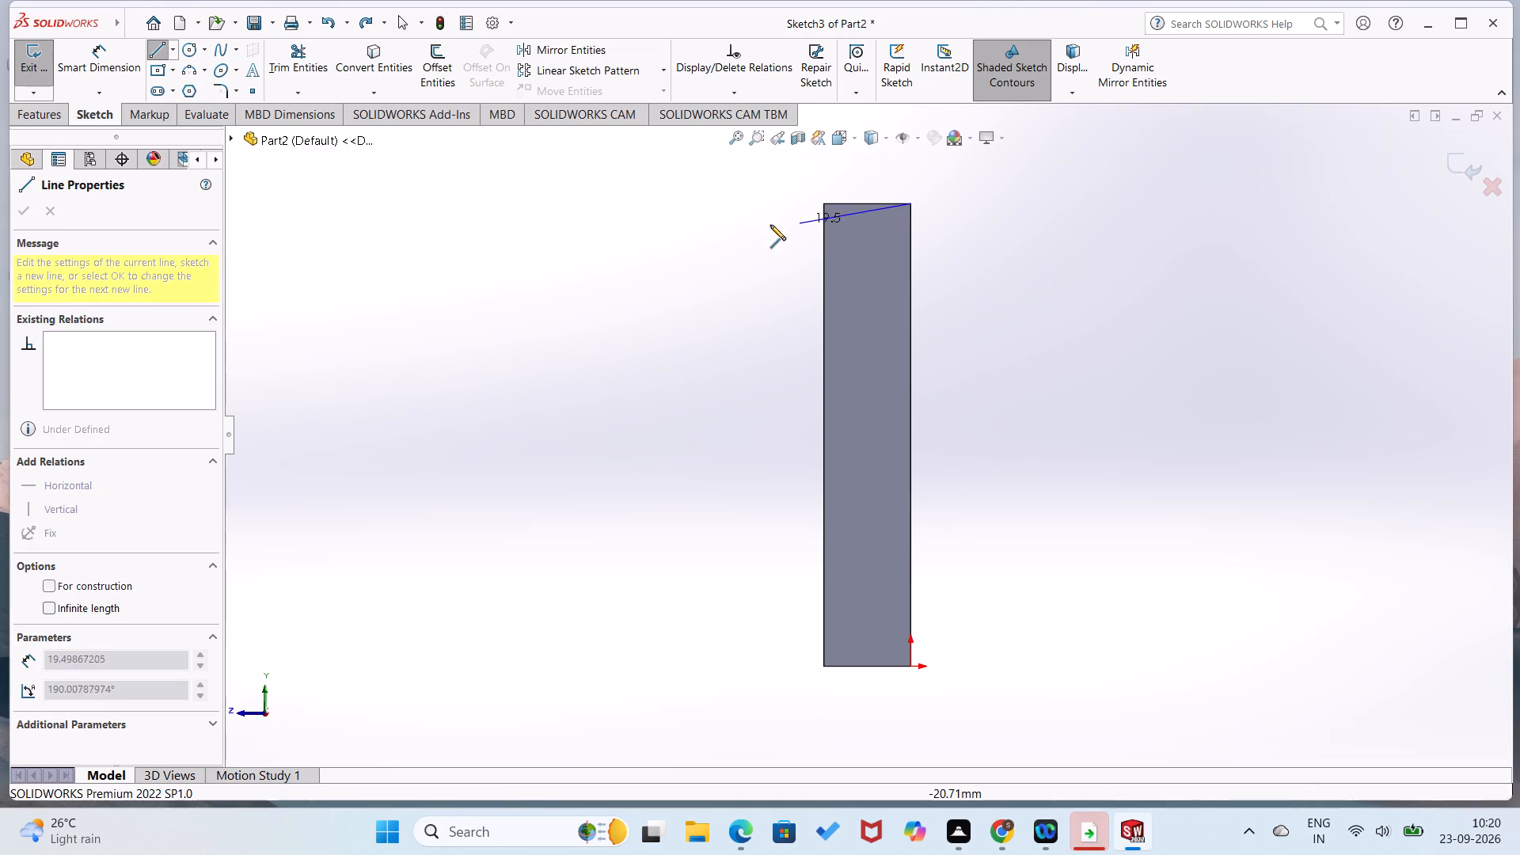
click(680, 203)
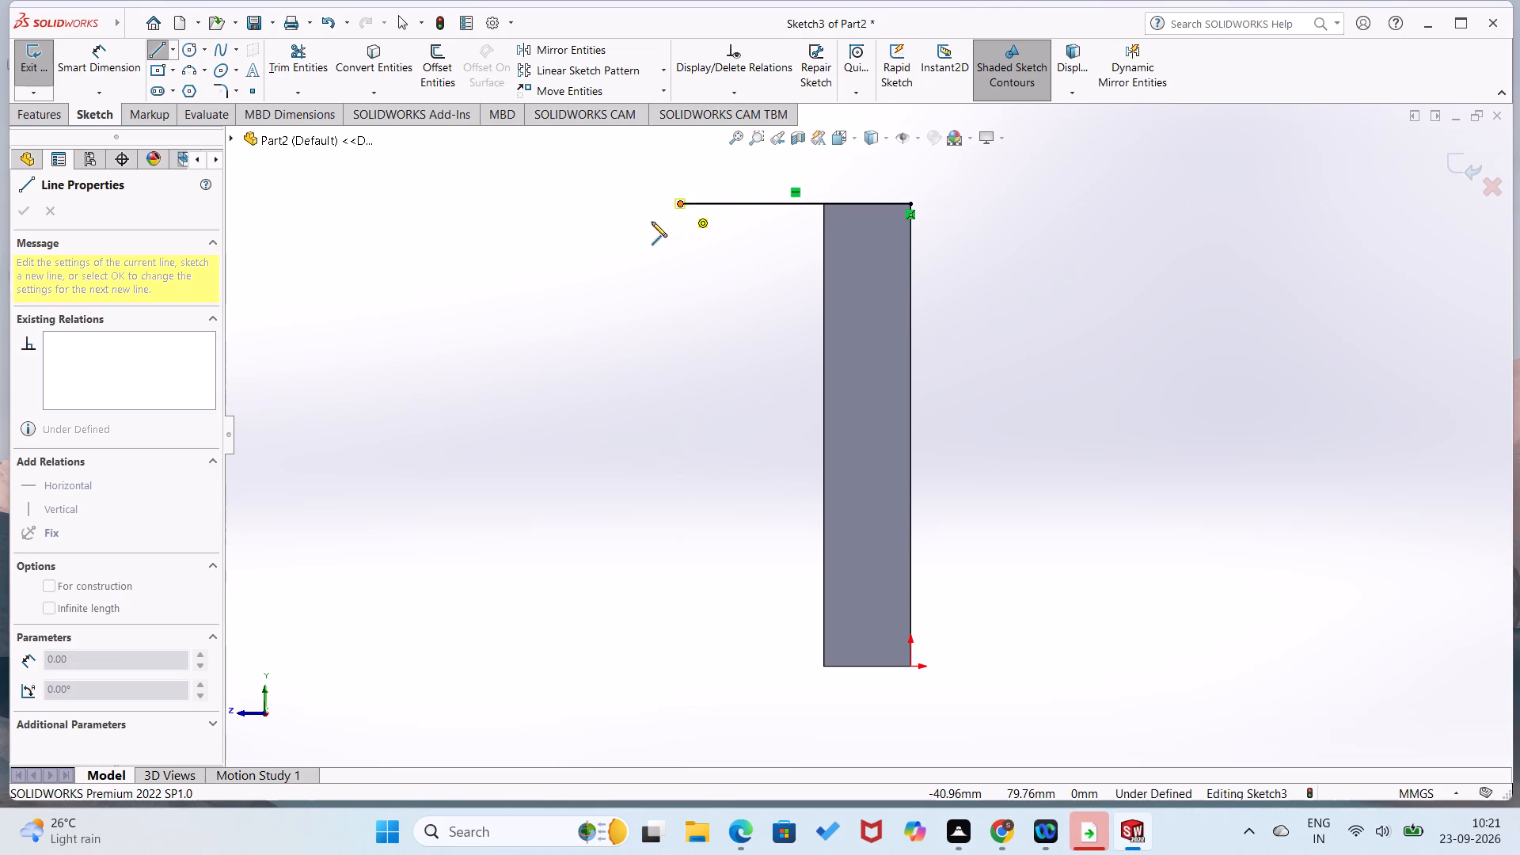
click(657, 666)
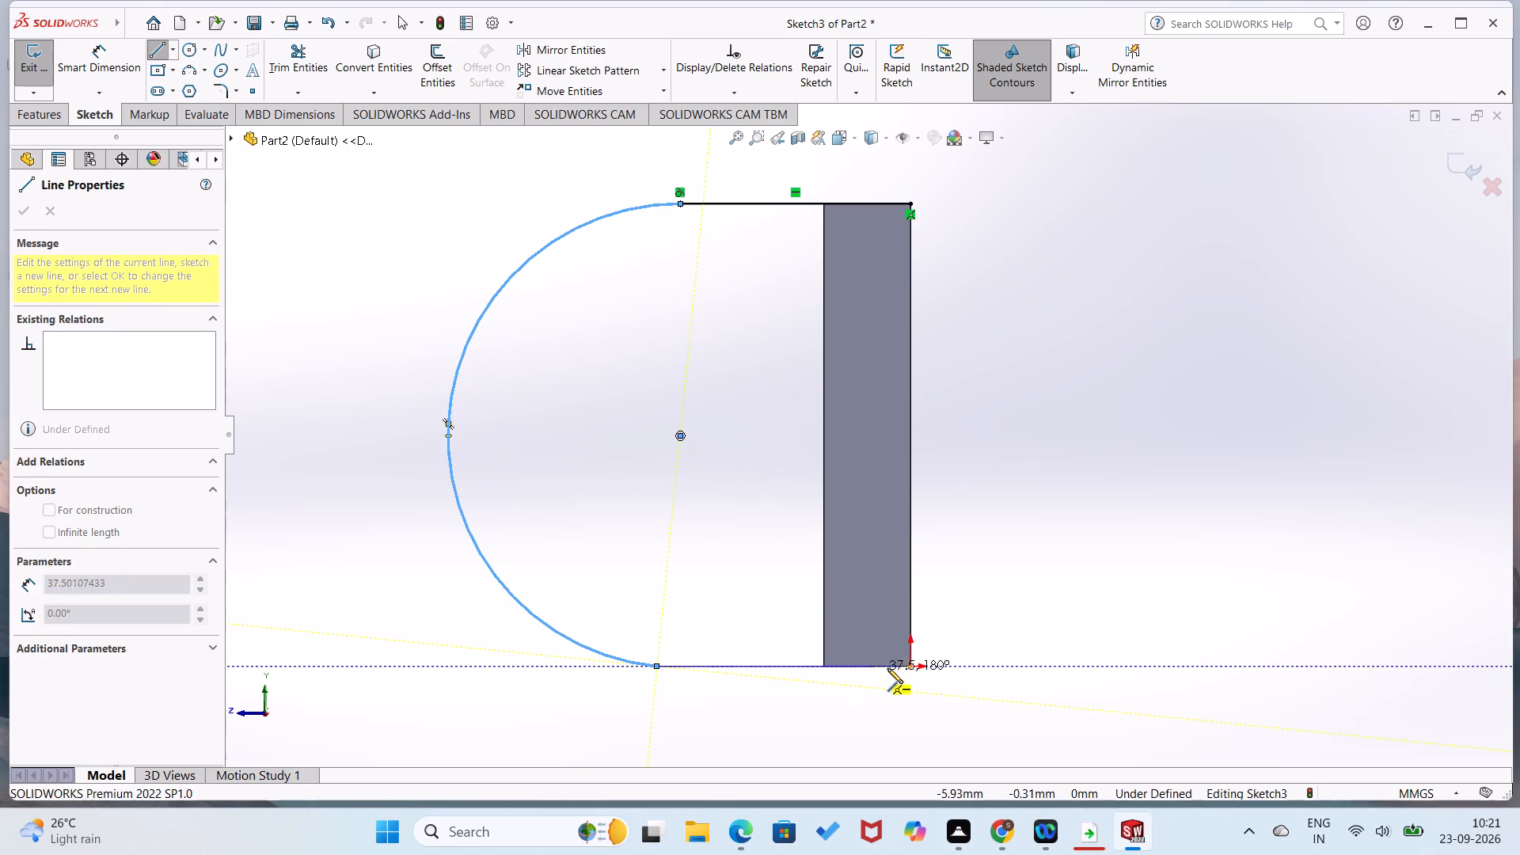
click(914, 669)
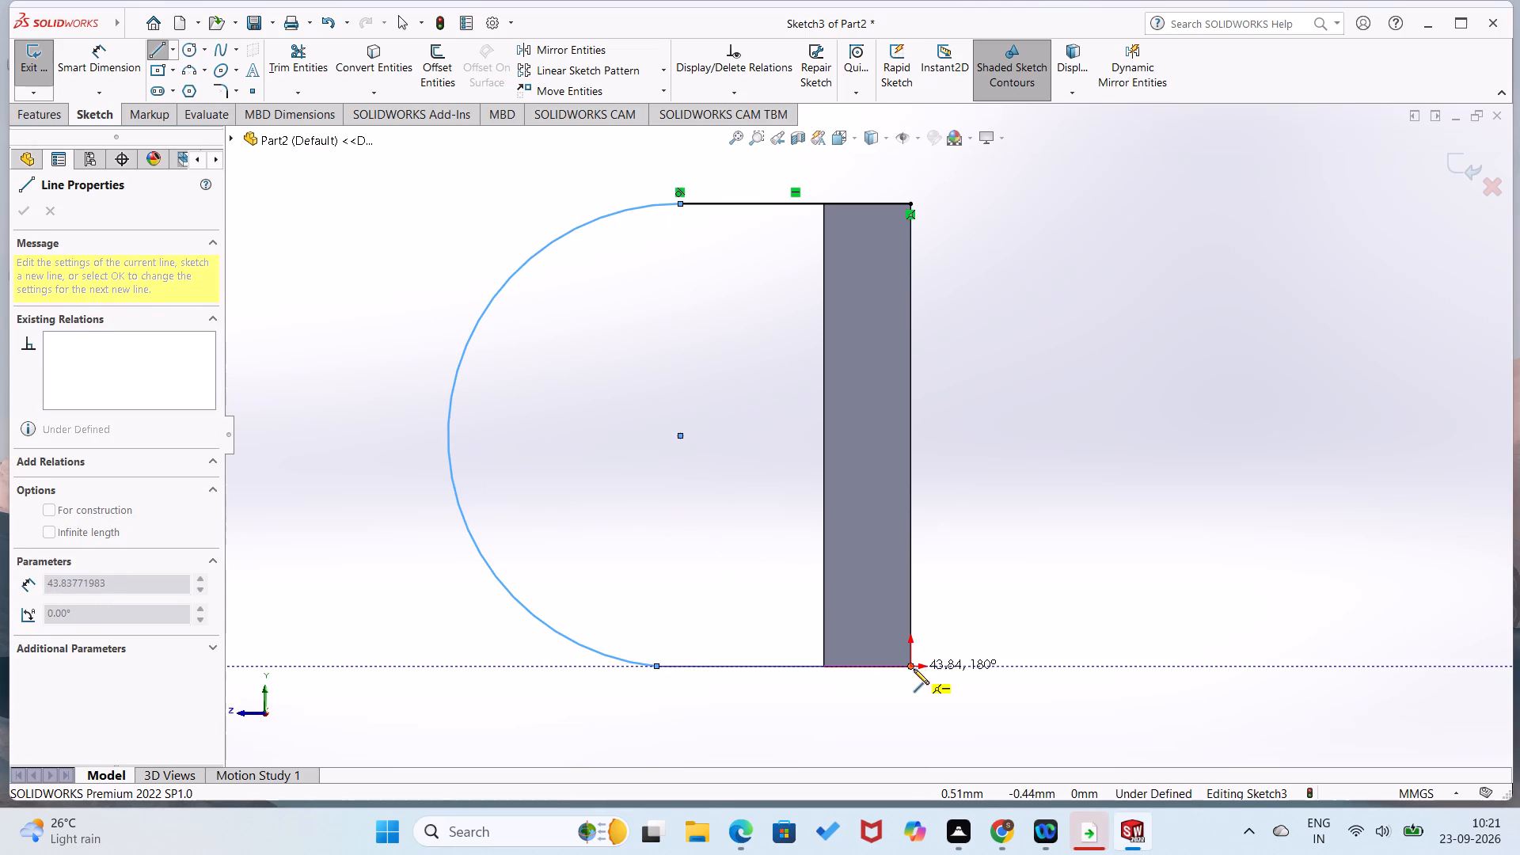
click(913, 204)
Dimension the profile's arc with a radius of 40 mm.
right_drag(1030, 440, 1051, 341)
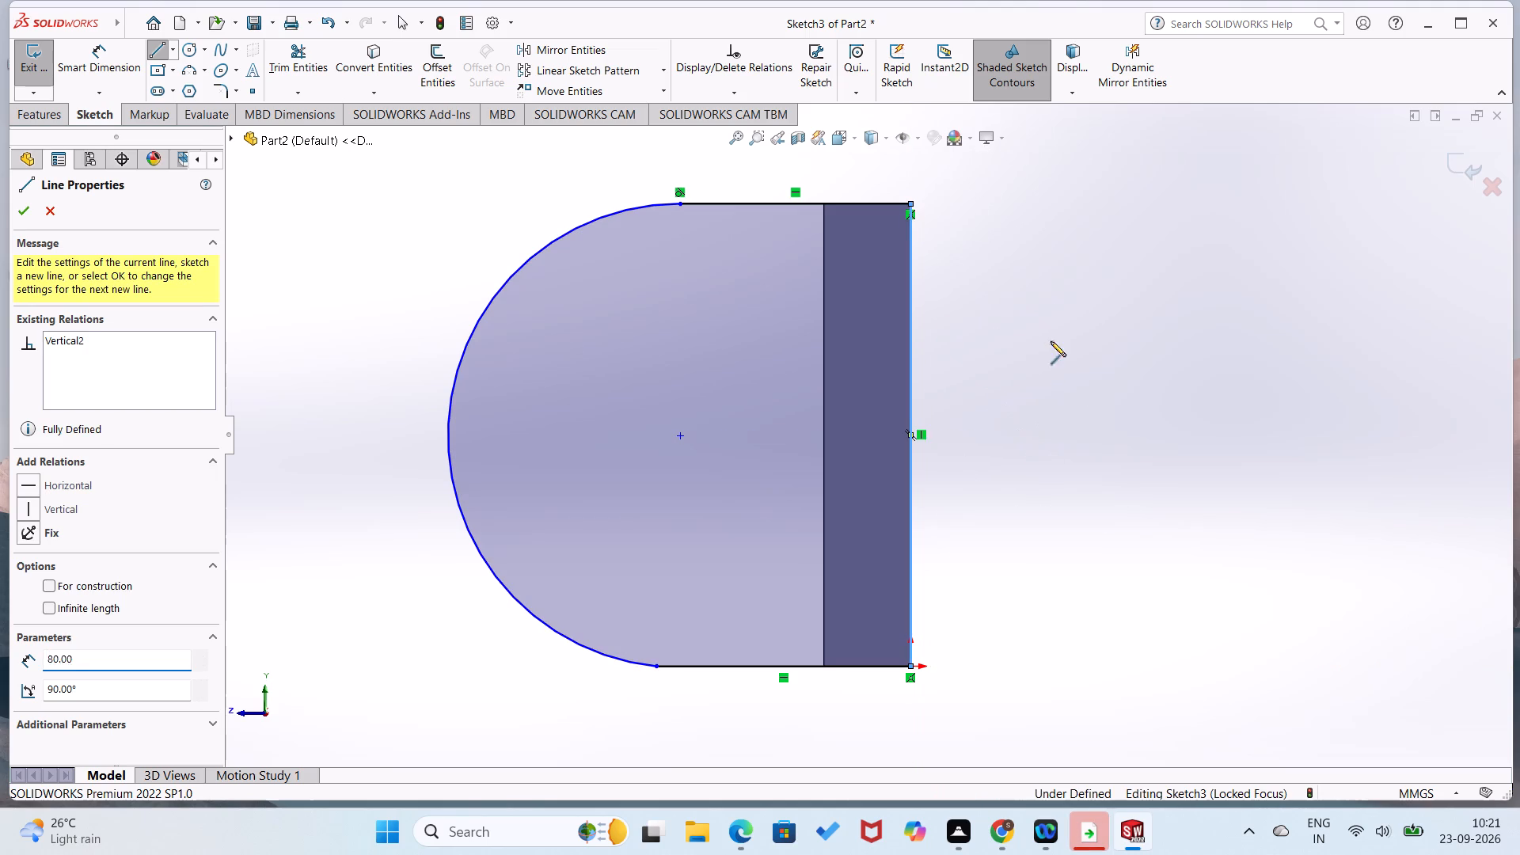
right_drag(1051, 341, 1058, 313)
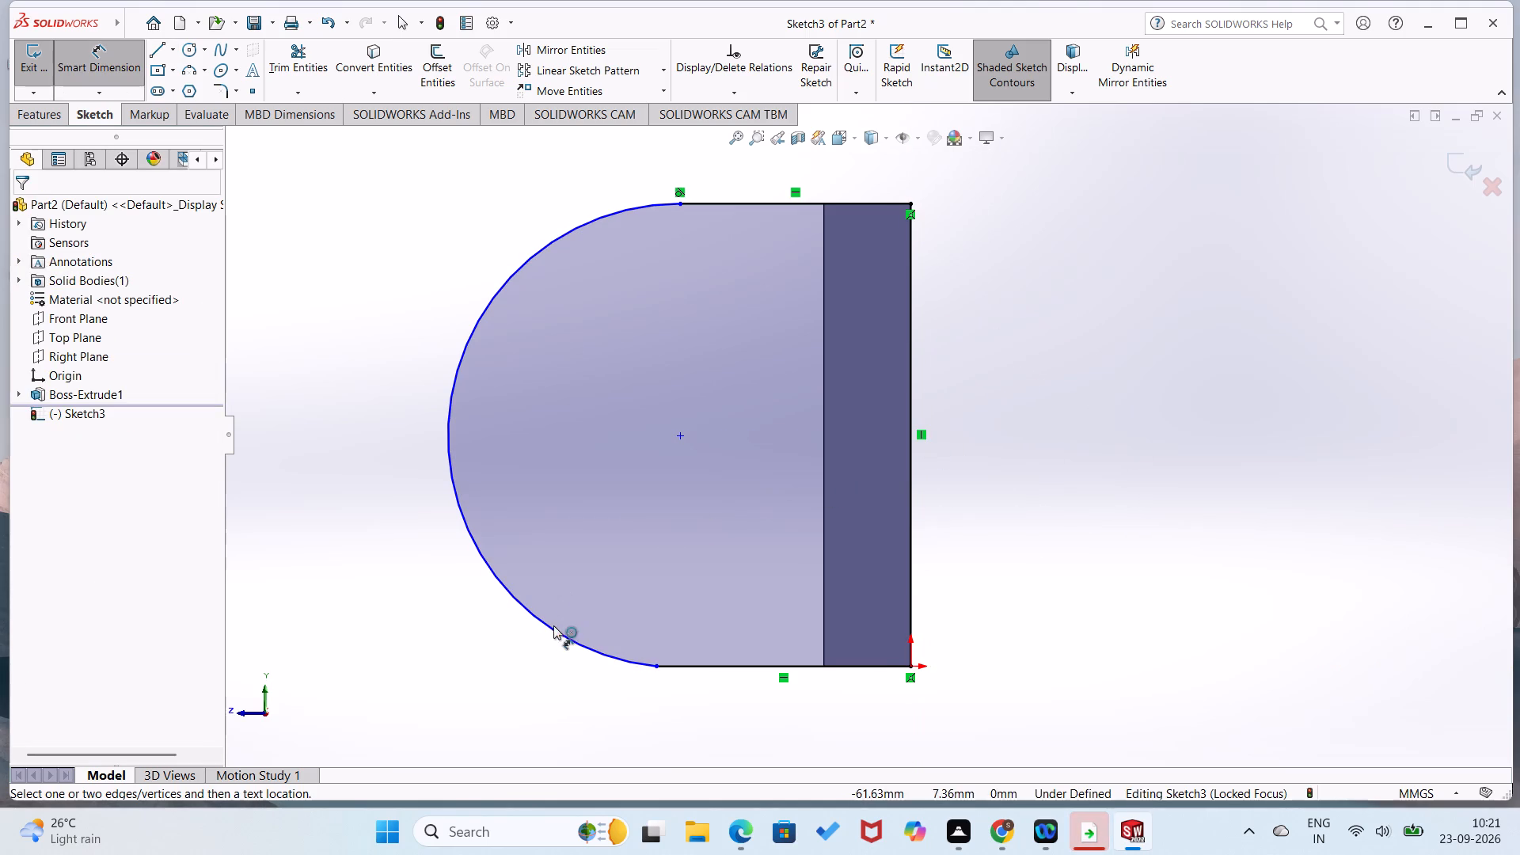
click(552, 627)
click(508, 651)
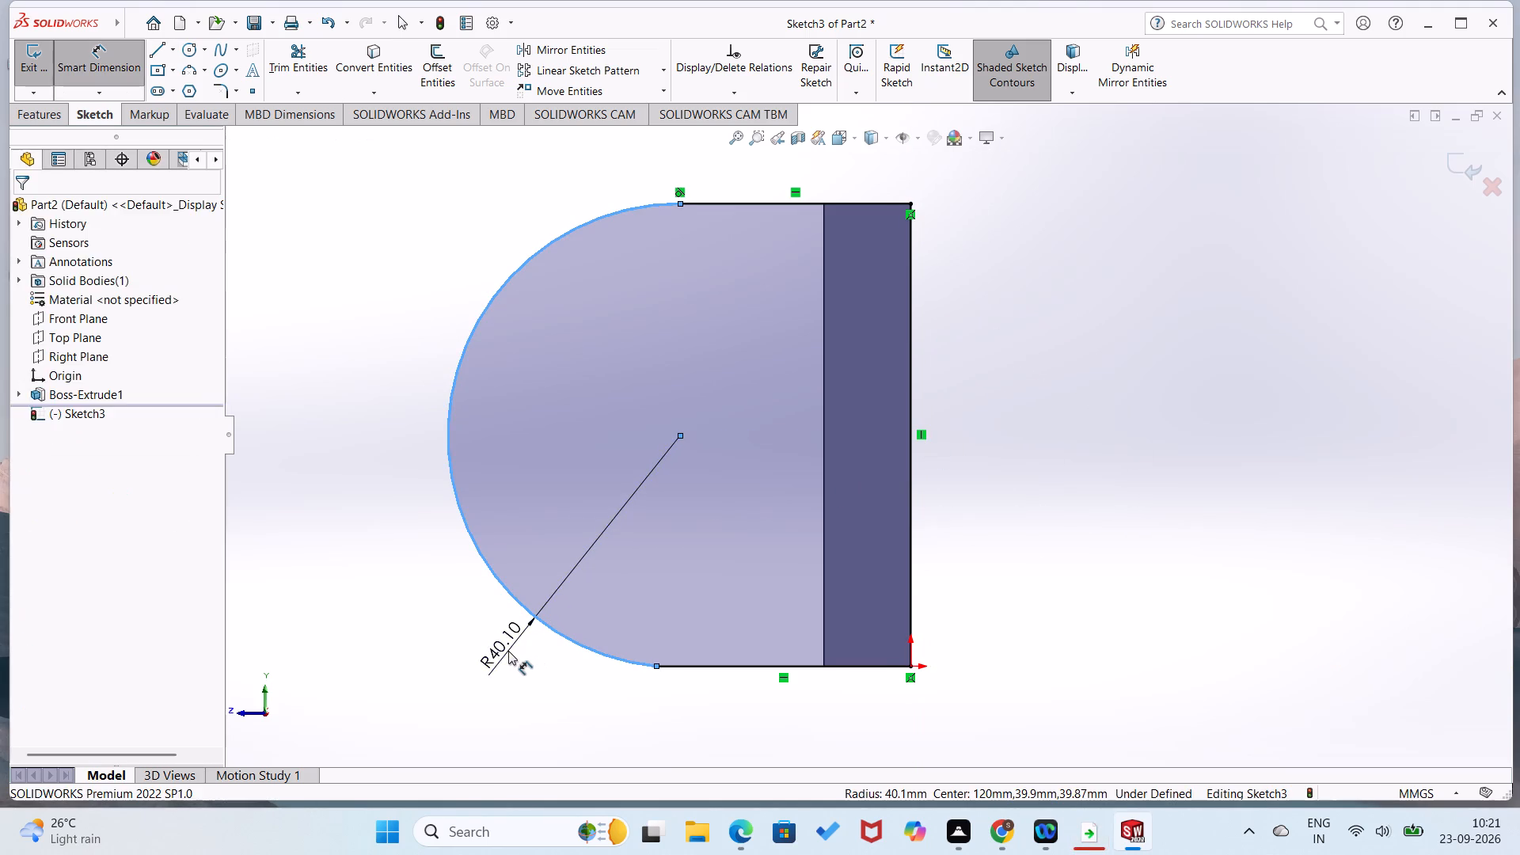
text(40)
key(Return)
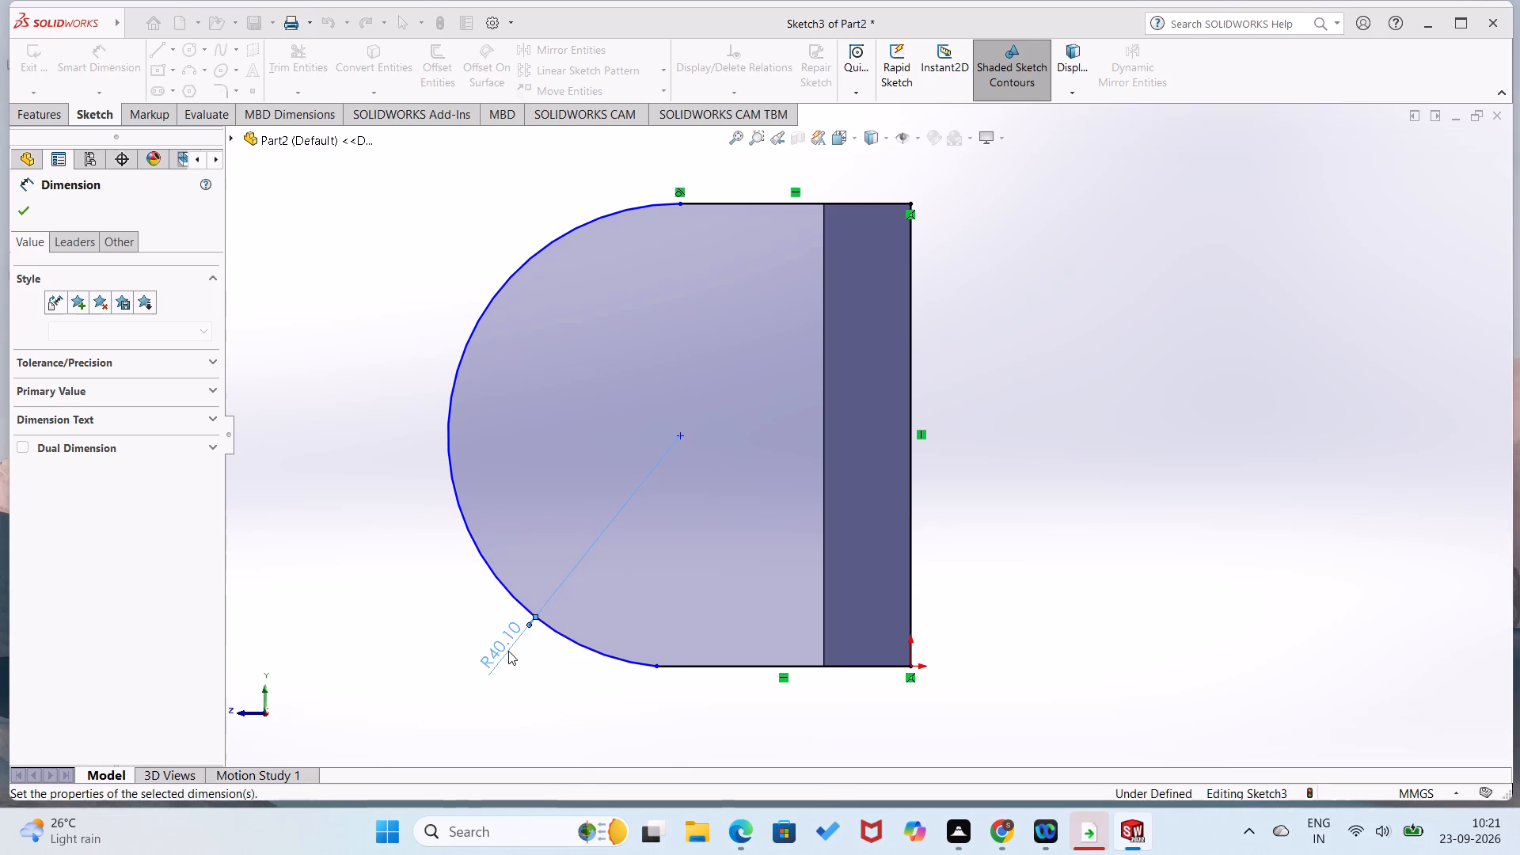
click(519, 722)
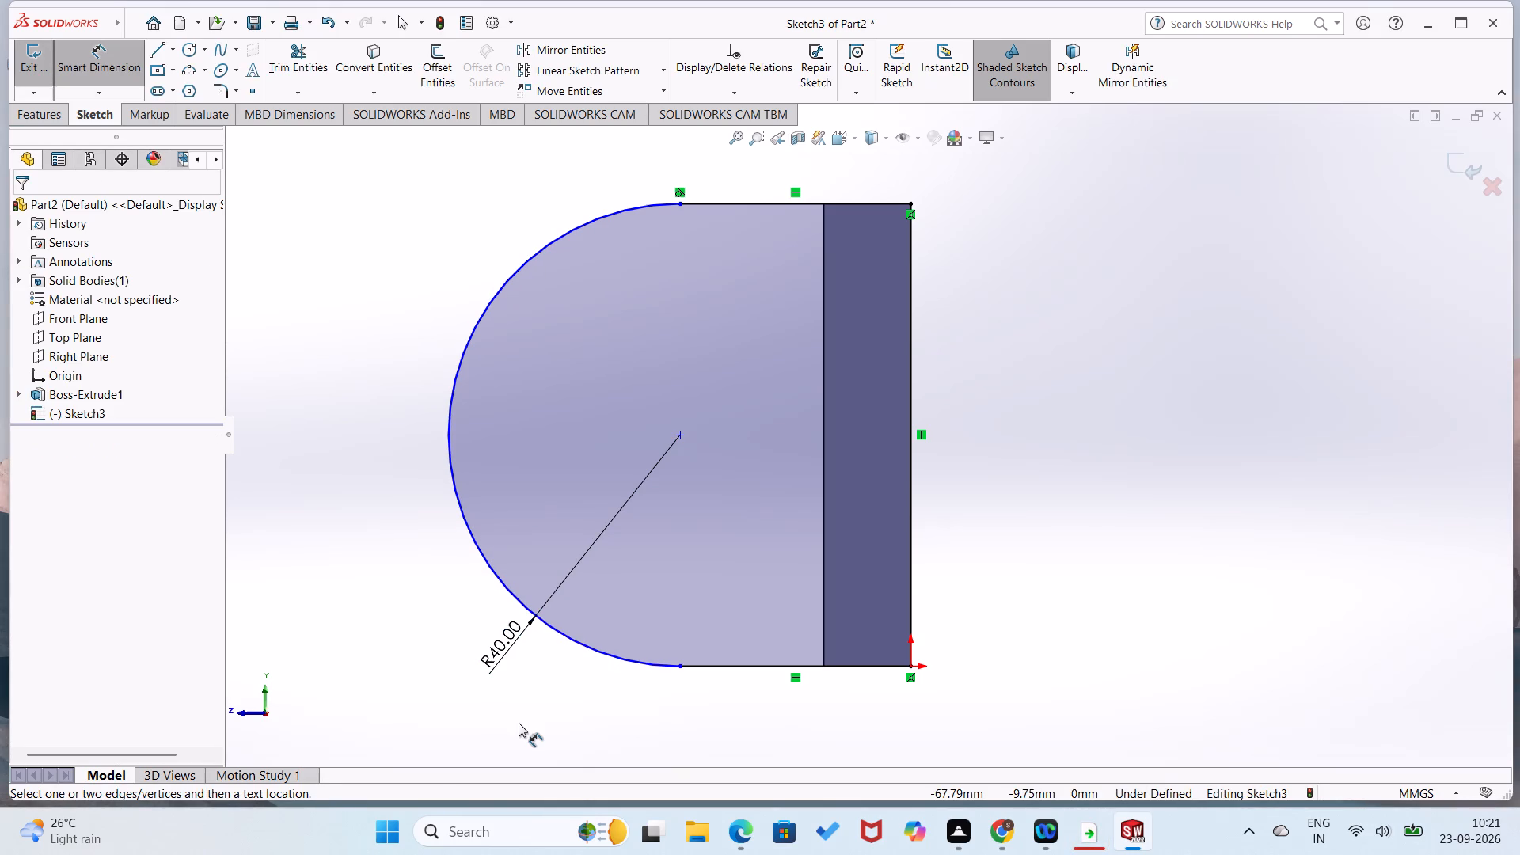
Dimension the profile's lower horizontal line as 40 mm long.
click(705, 664)
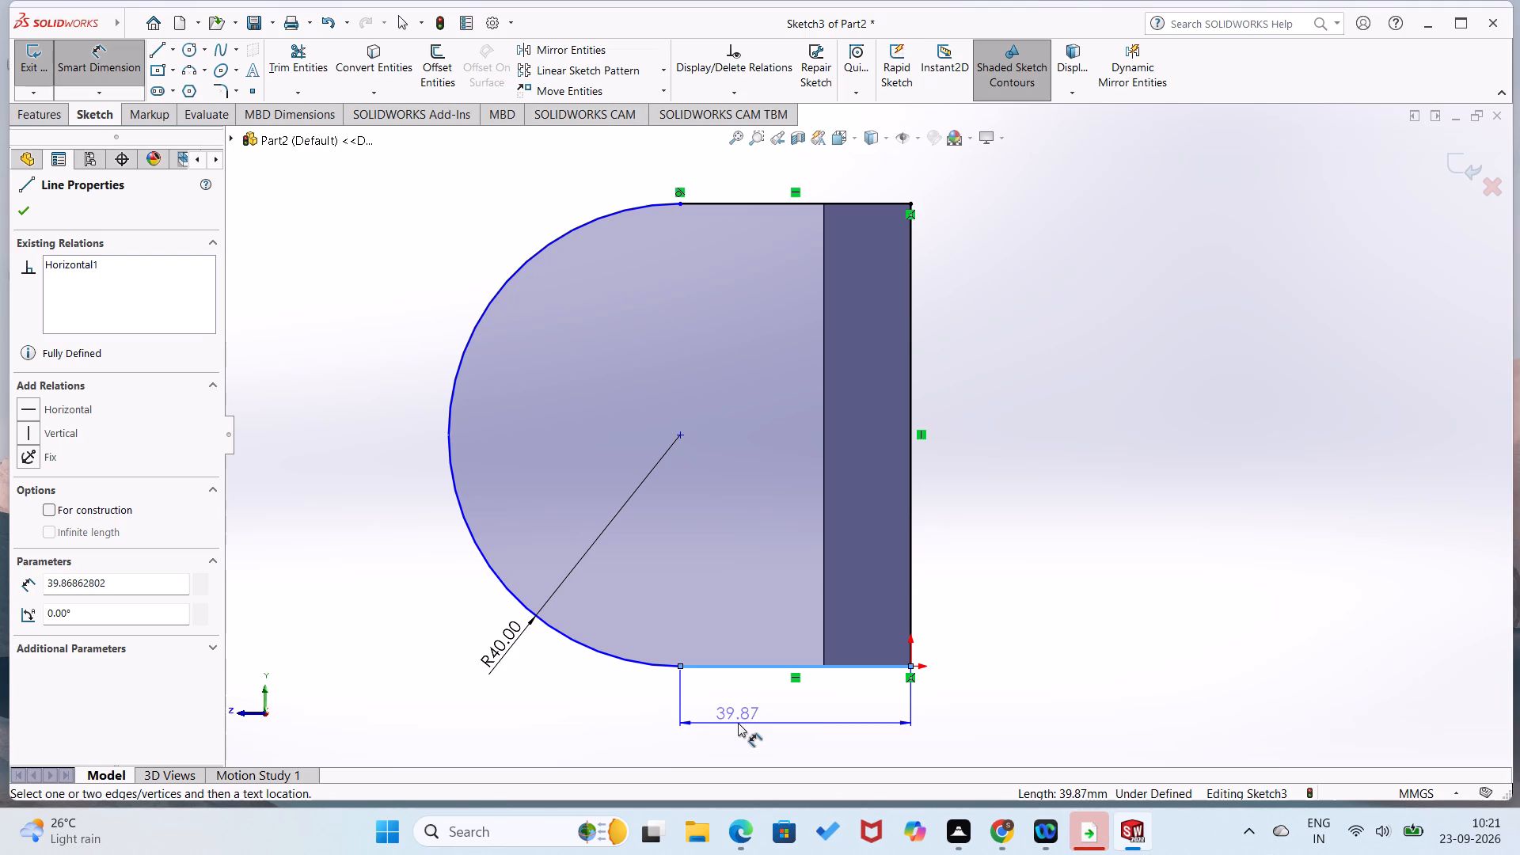
text(40)
key(Return)
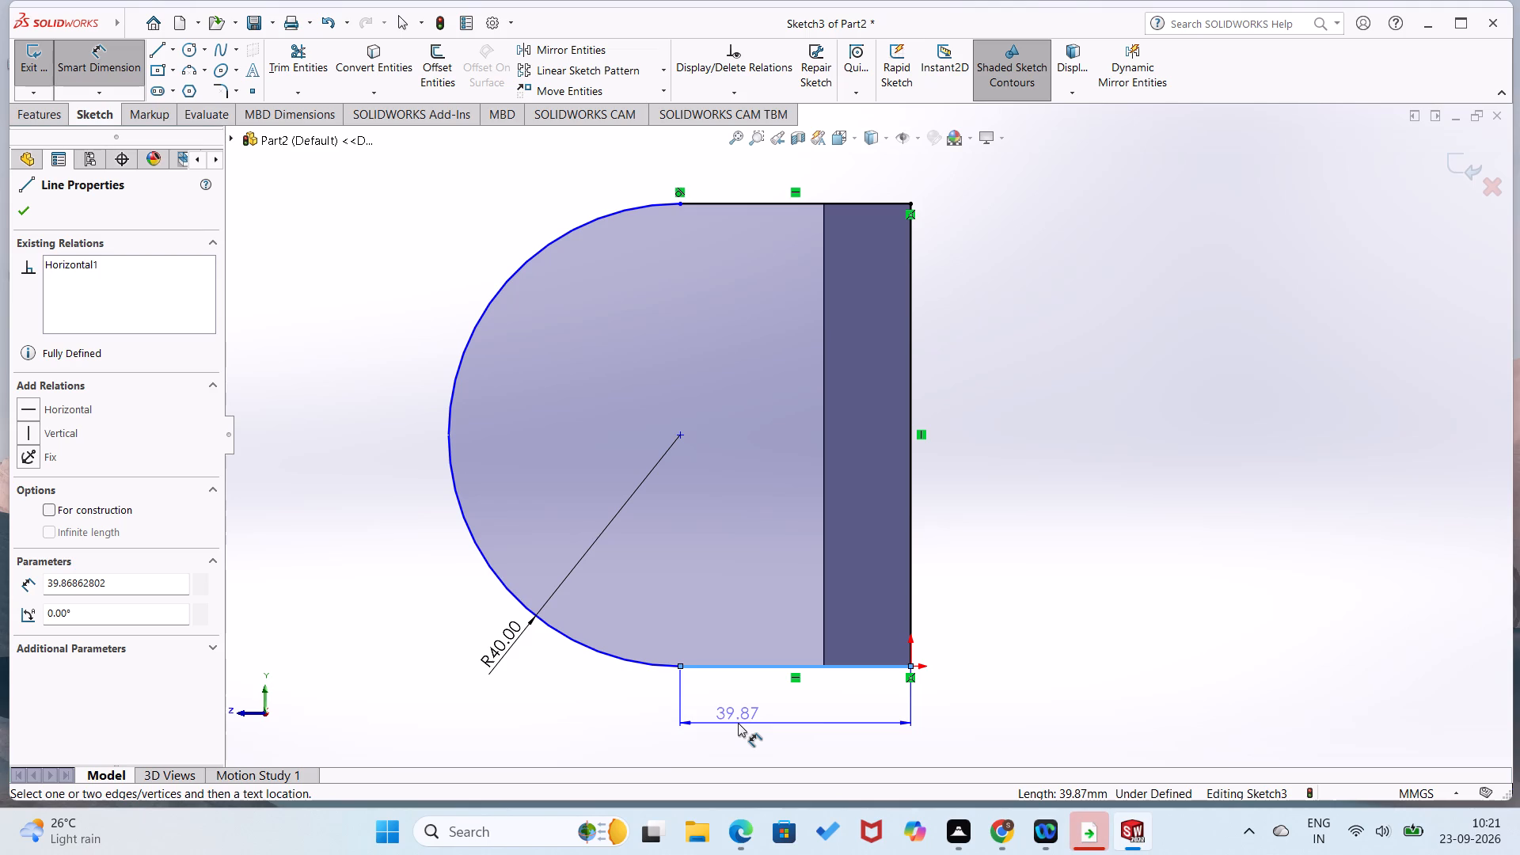
click(738, 723)
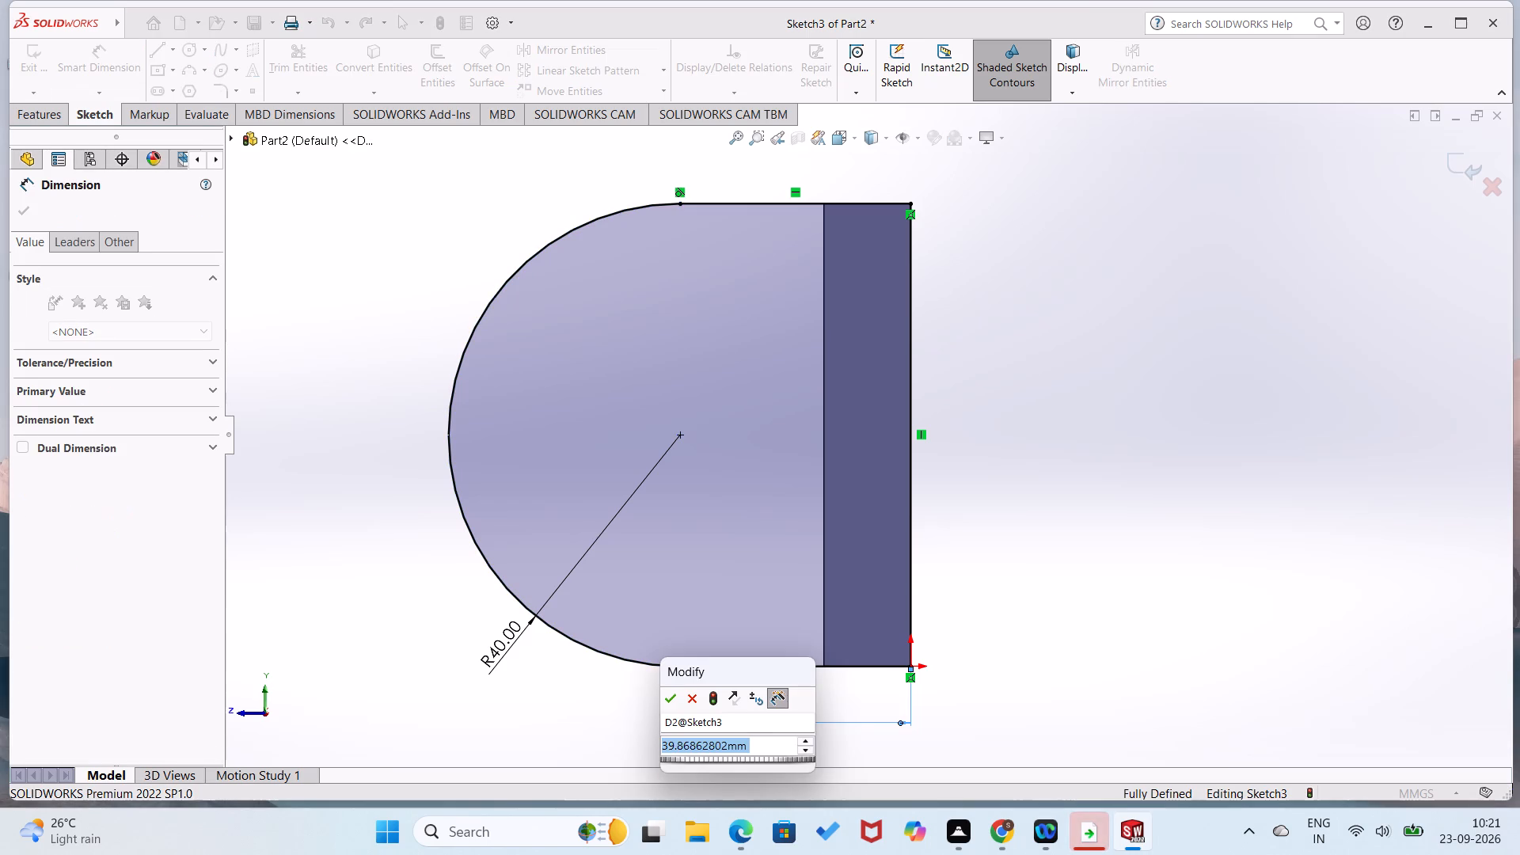
text(40)
key(Return)
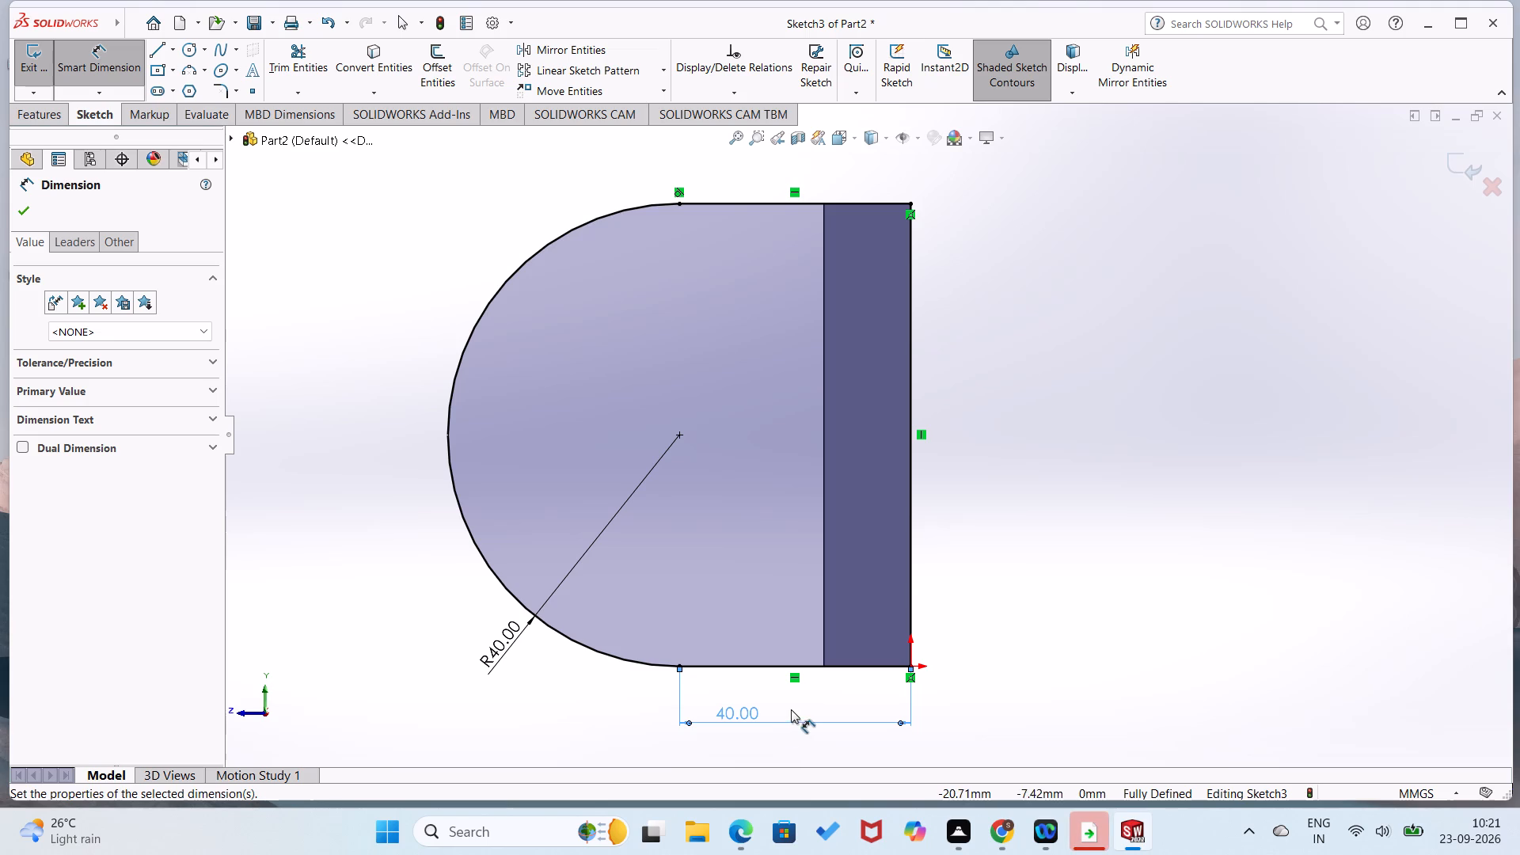
Set the length of the profile's lower horizontal line to 45 mm.
double_click(757, 722)
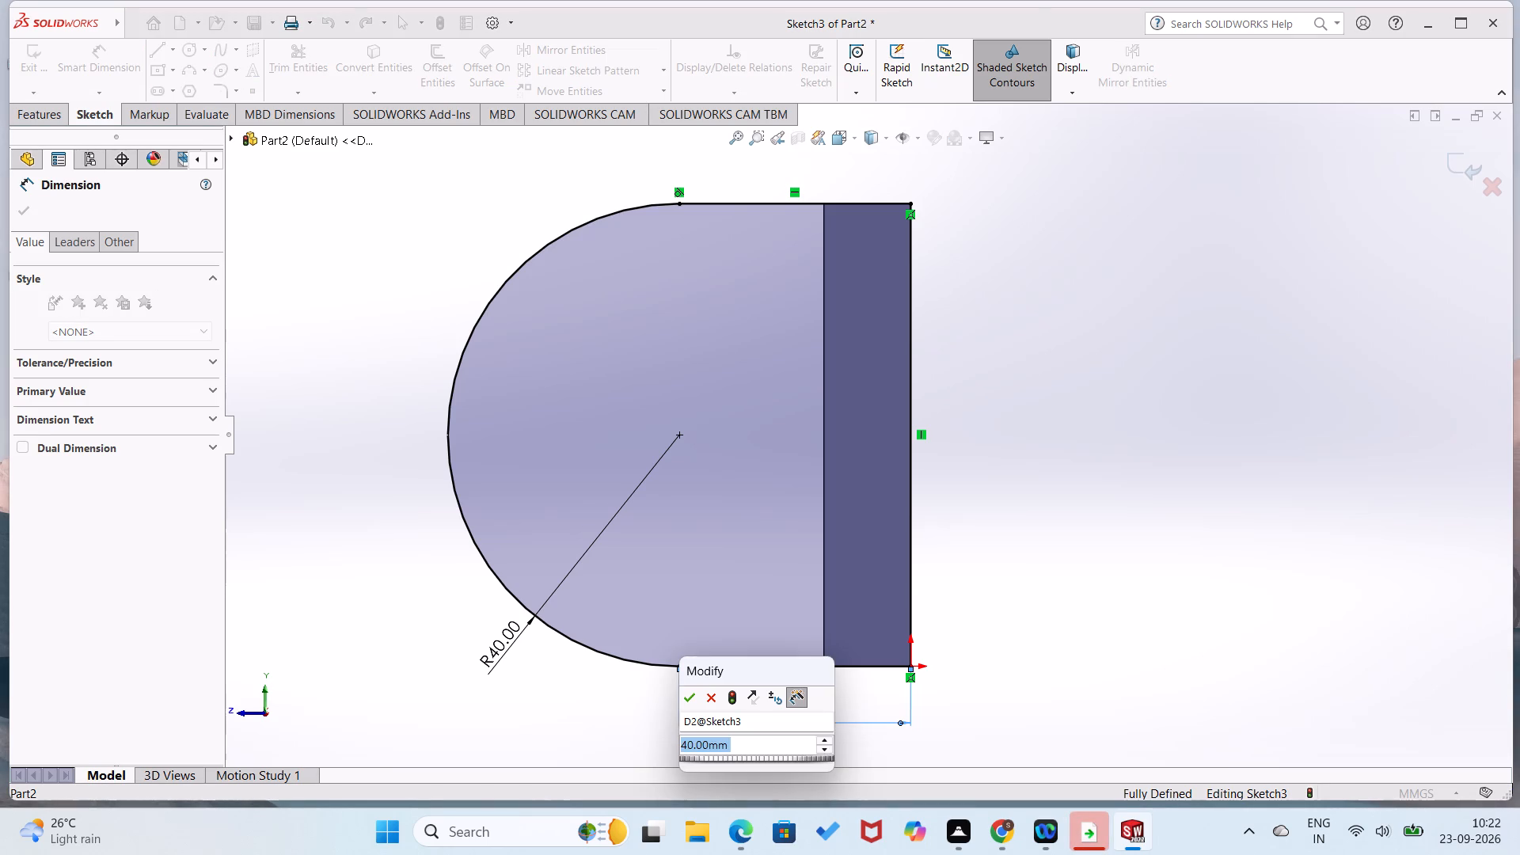
text(45)
key(Return)
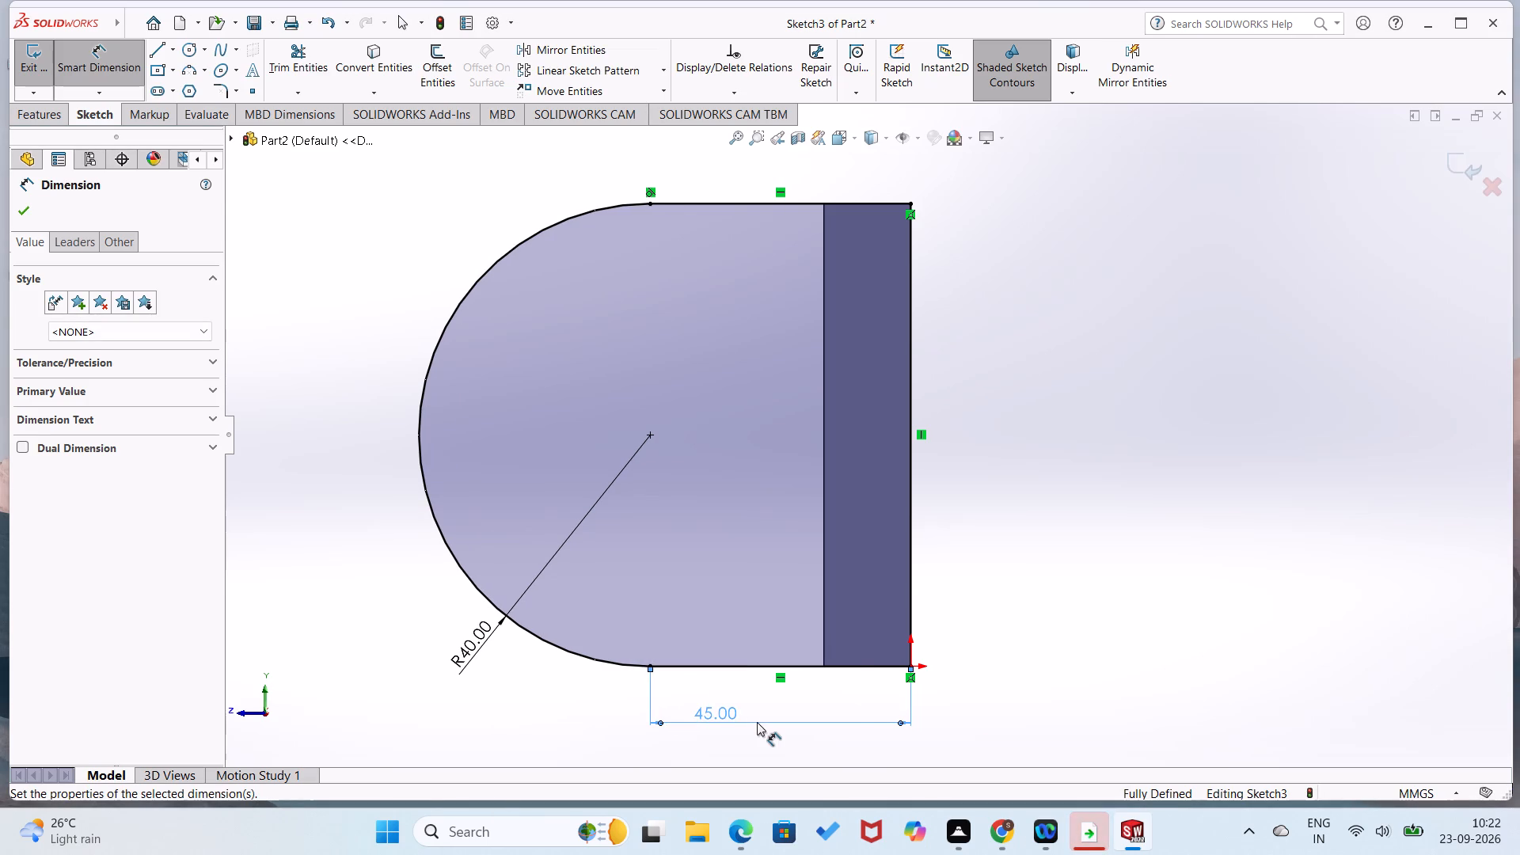
click(1387, 662)
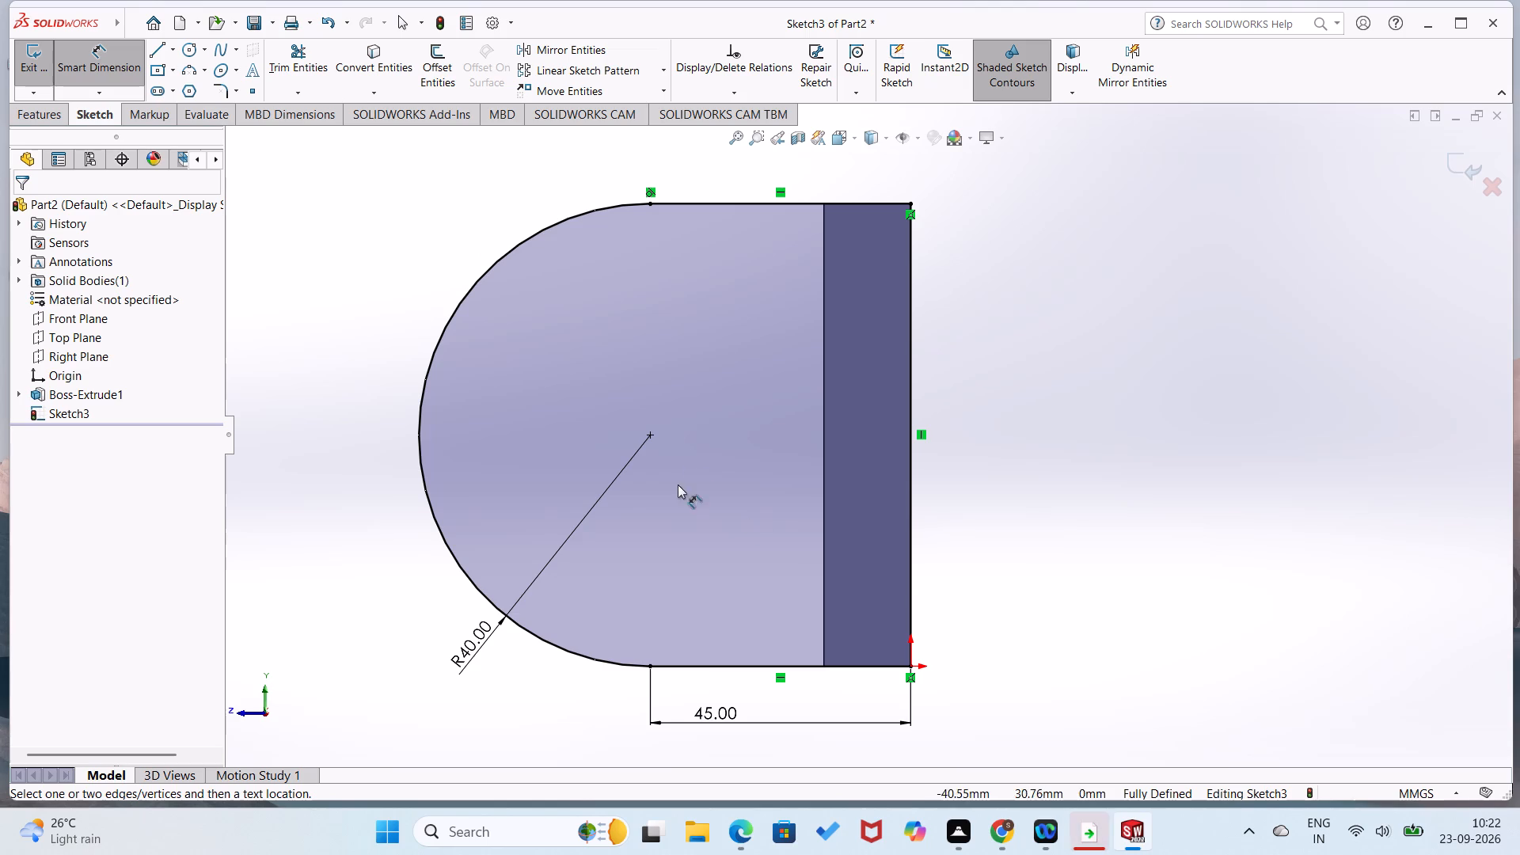
Sketch a circle centred on the profile's arc centre and dimension its diameter as 32 mm.
right_drag(1097, 536, 1208, 386)
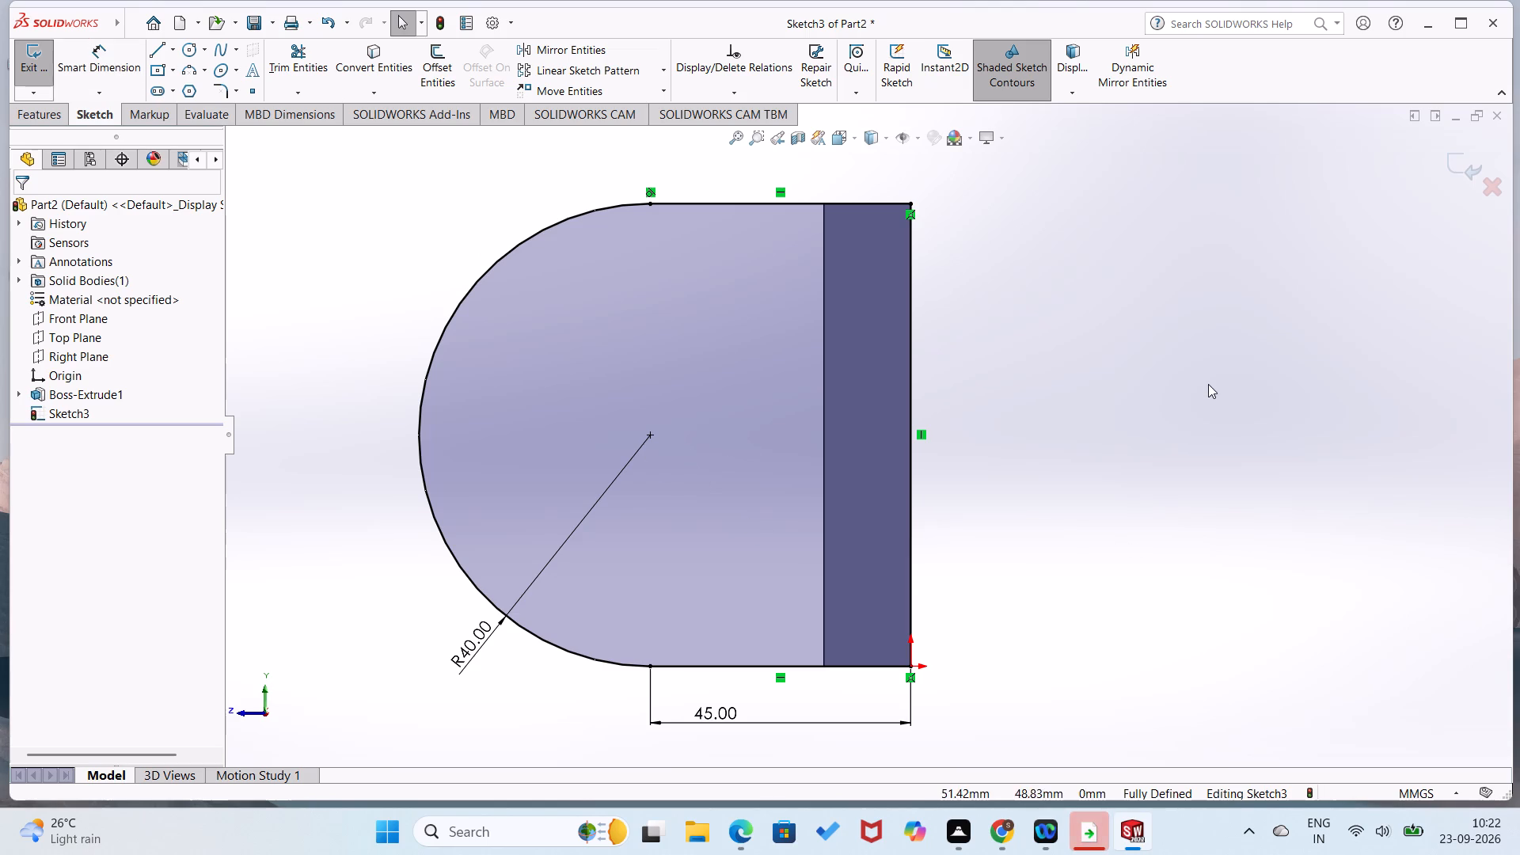
right_drag(1138, 424, 1392, 491)
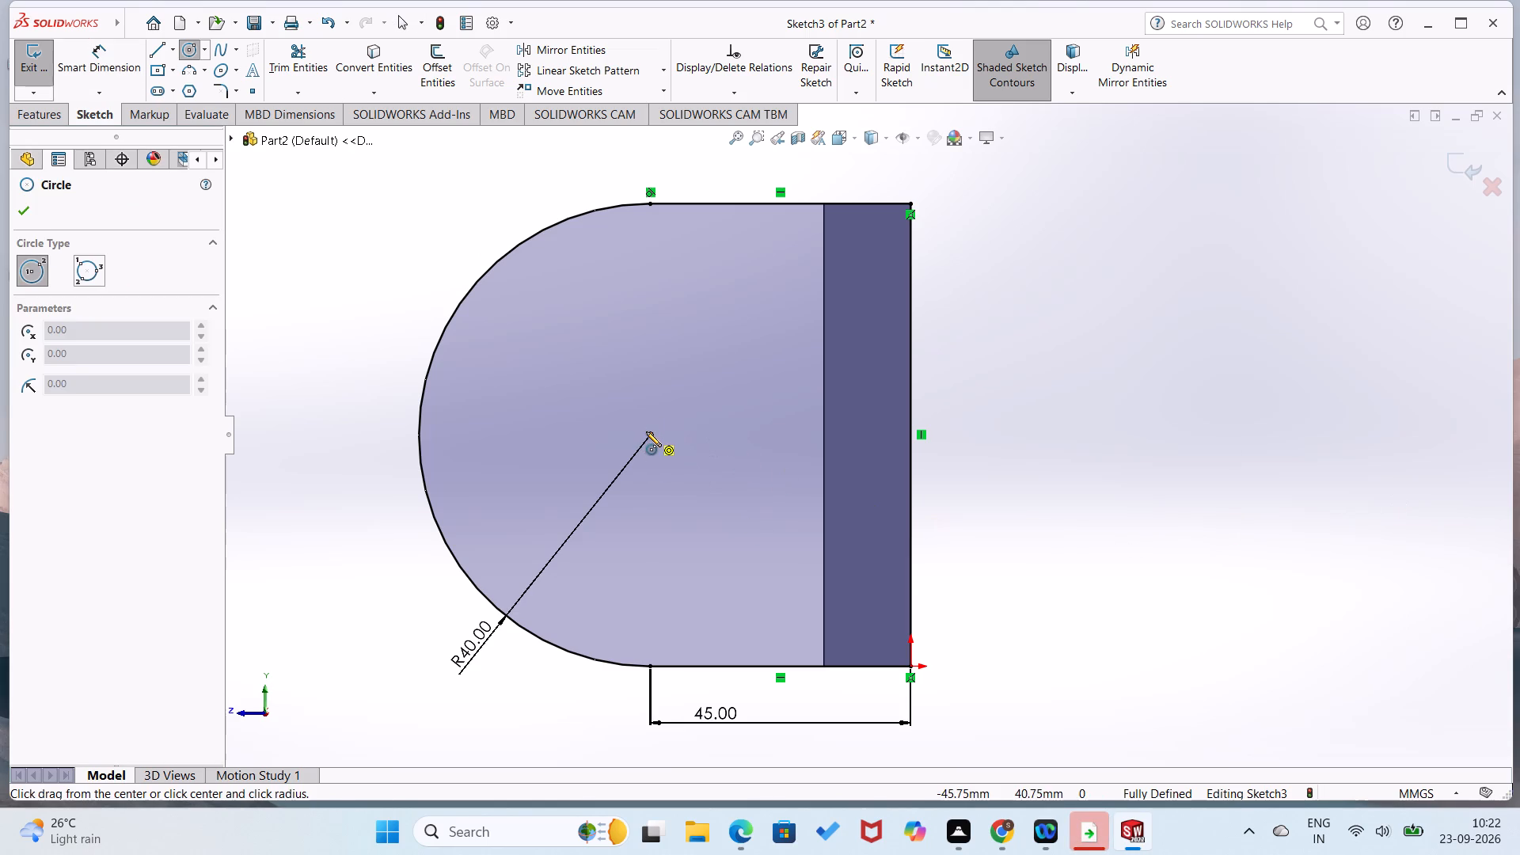
click(650, 432)
click(677, 504)
right_drag(717, 464, 752, 306)
click(714, 401)
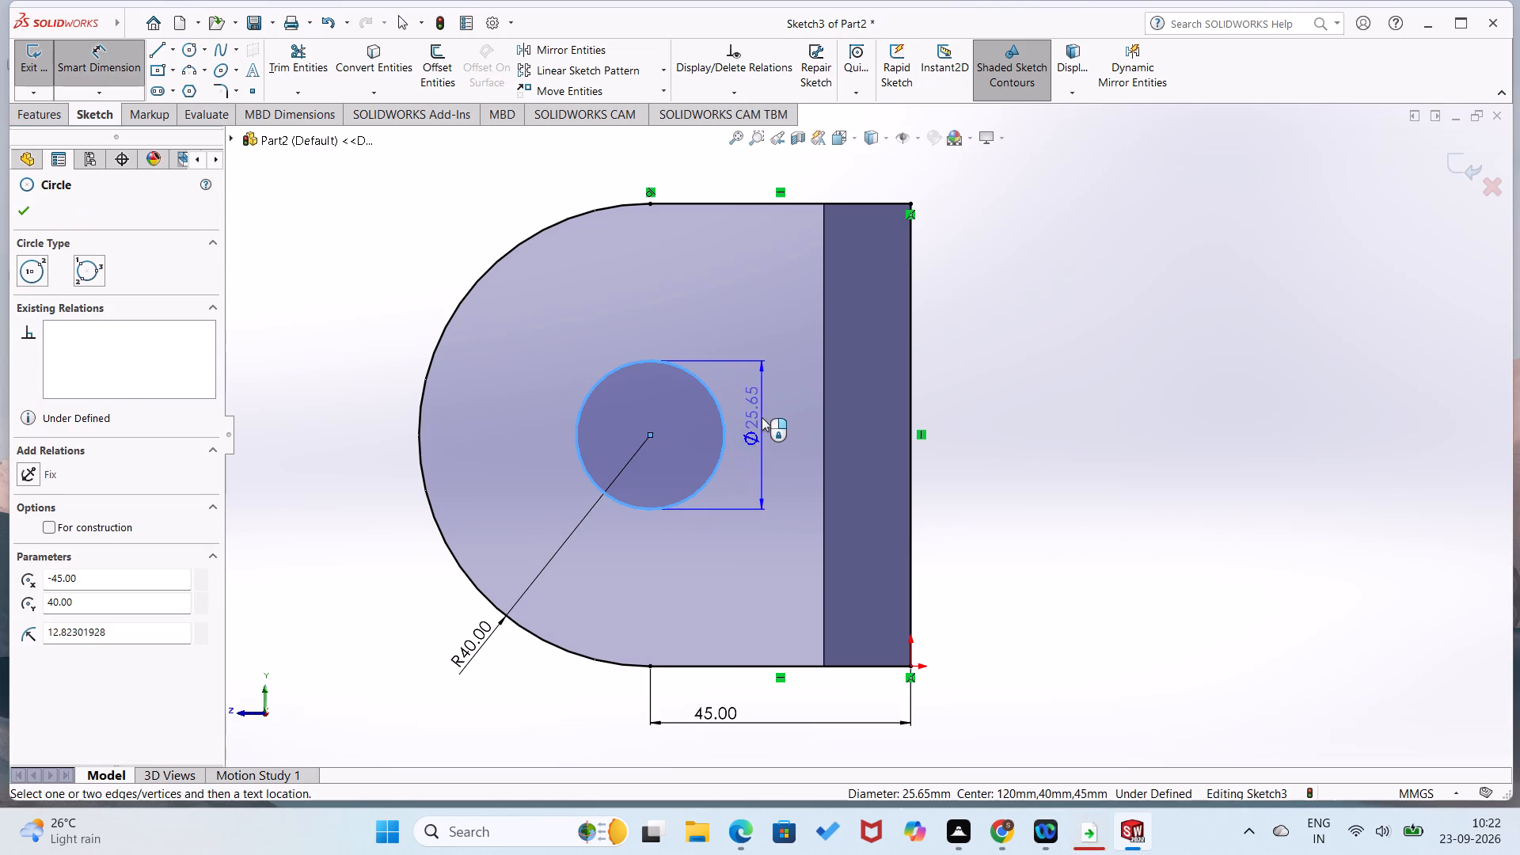
click(762, 417)
text(32)
key(Return)
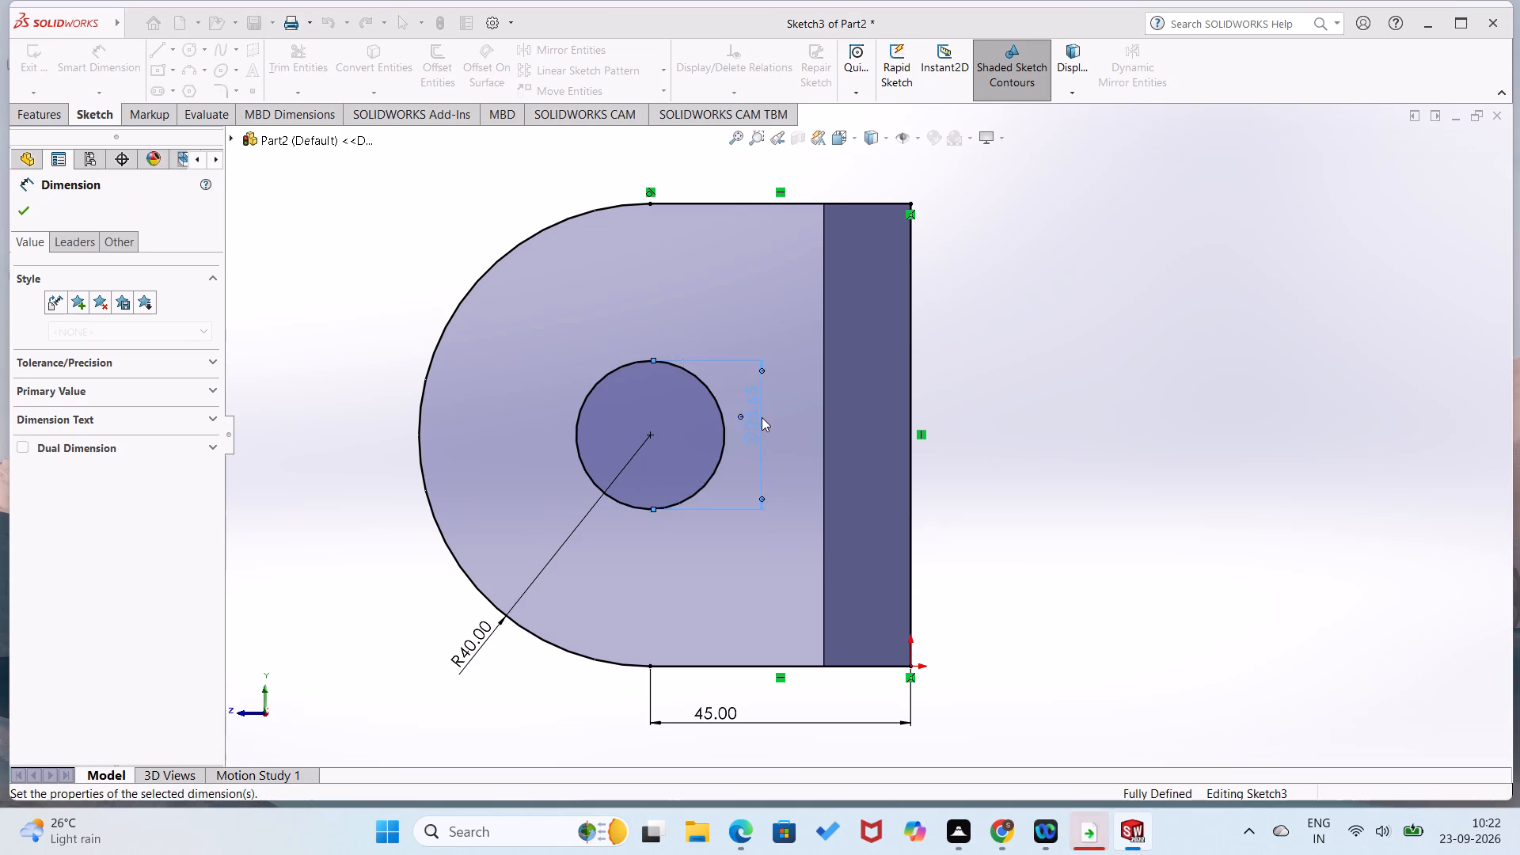
Extrude the D-shaped profile with its hole 20 mm blind, reversed so it runs back under the plate, merged with the plate.
click(42, 106)
click(50, 73)
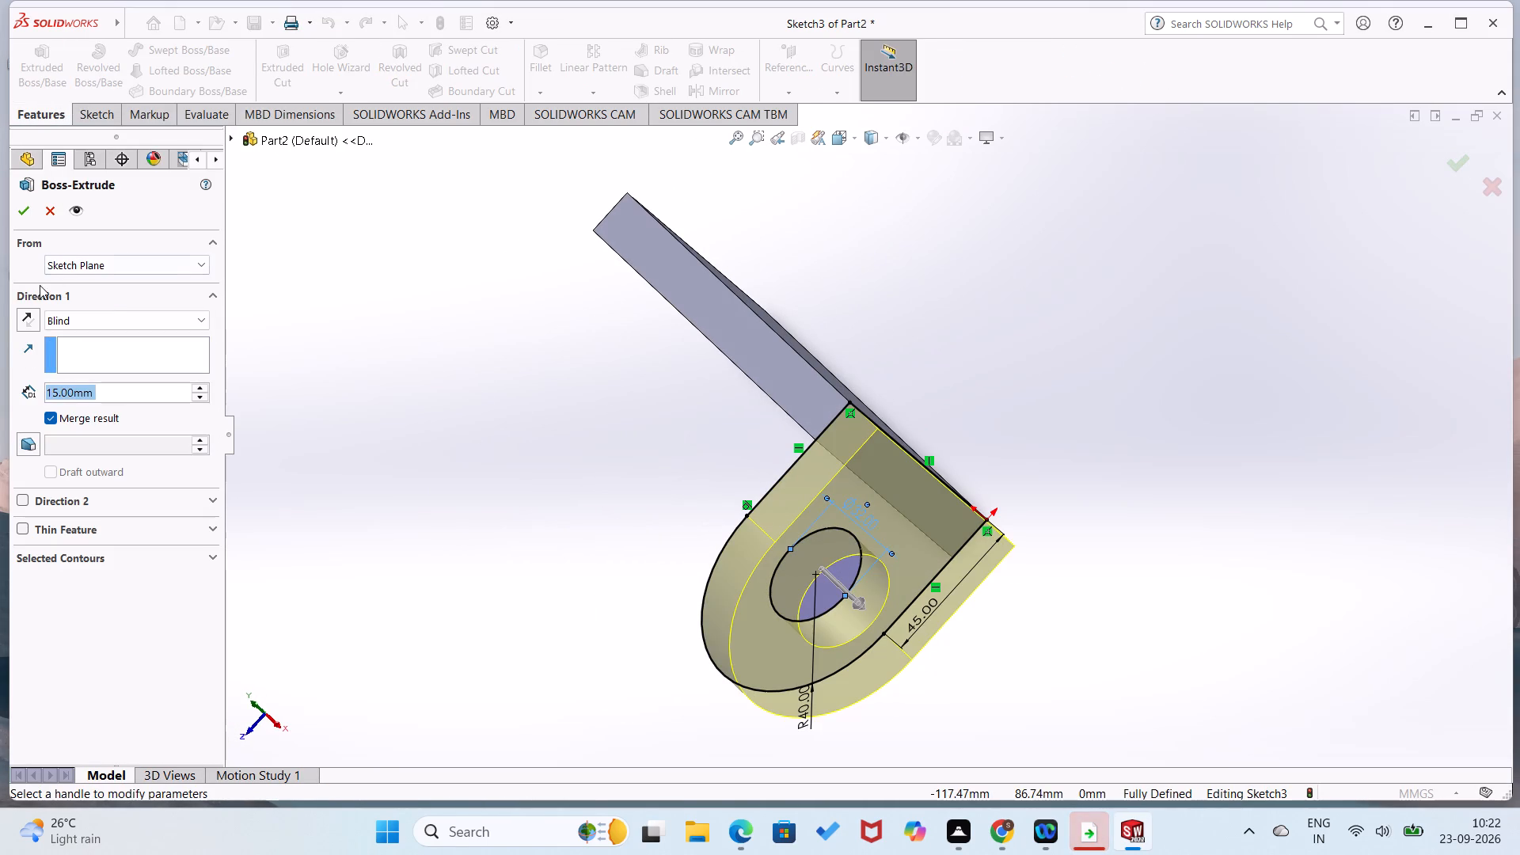
click(20, 319)
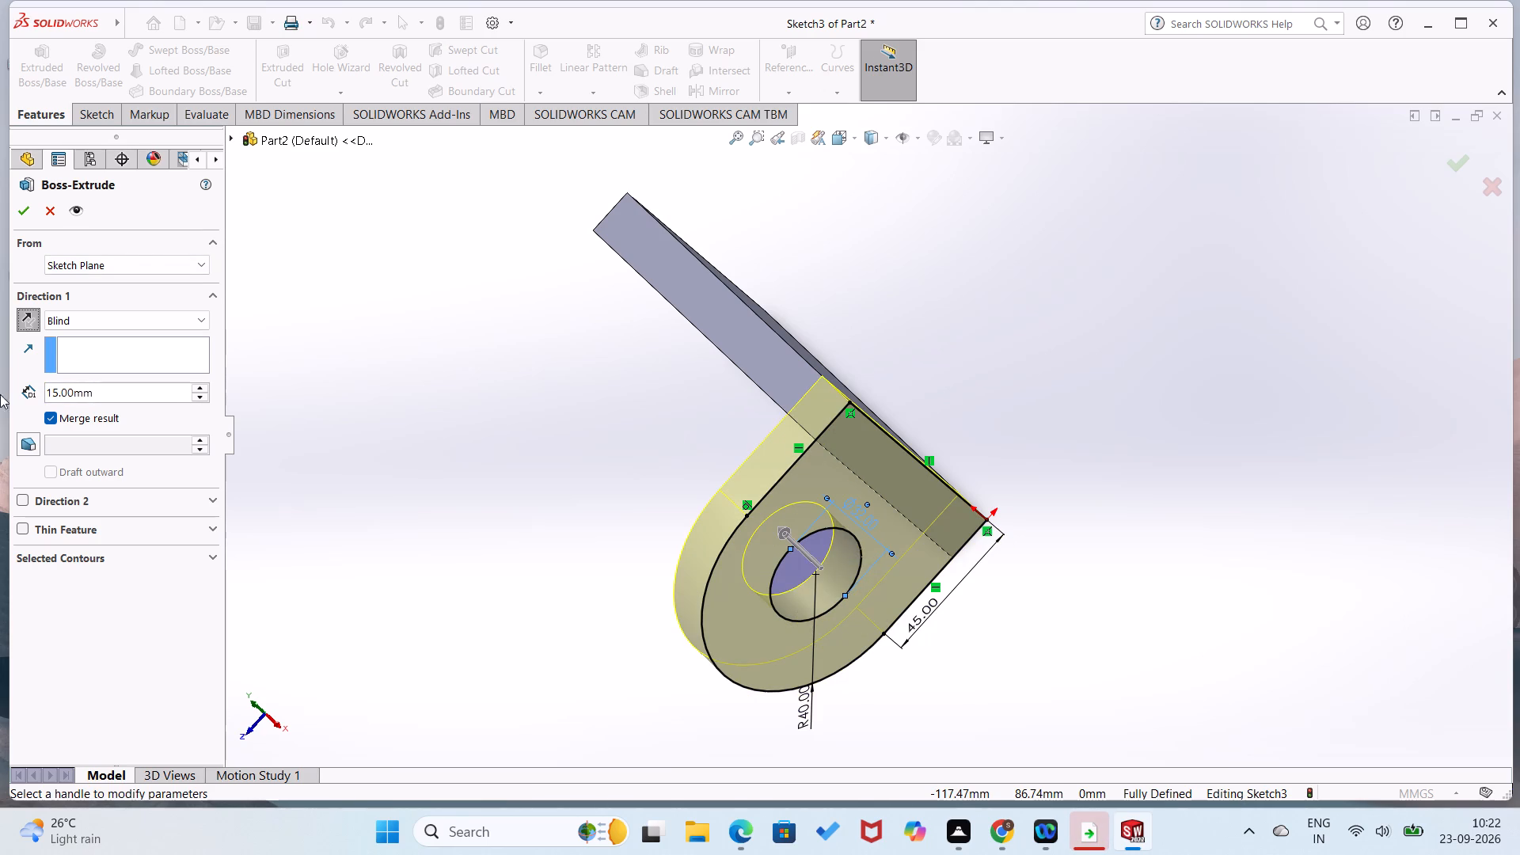
drag(158, 399, 41, 378)
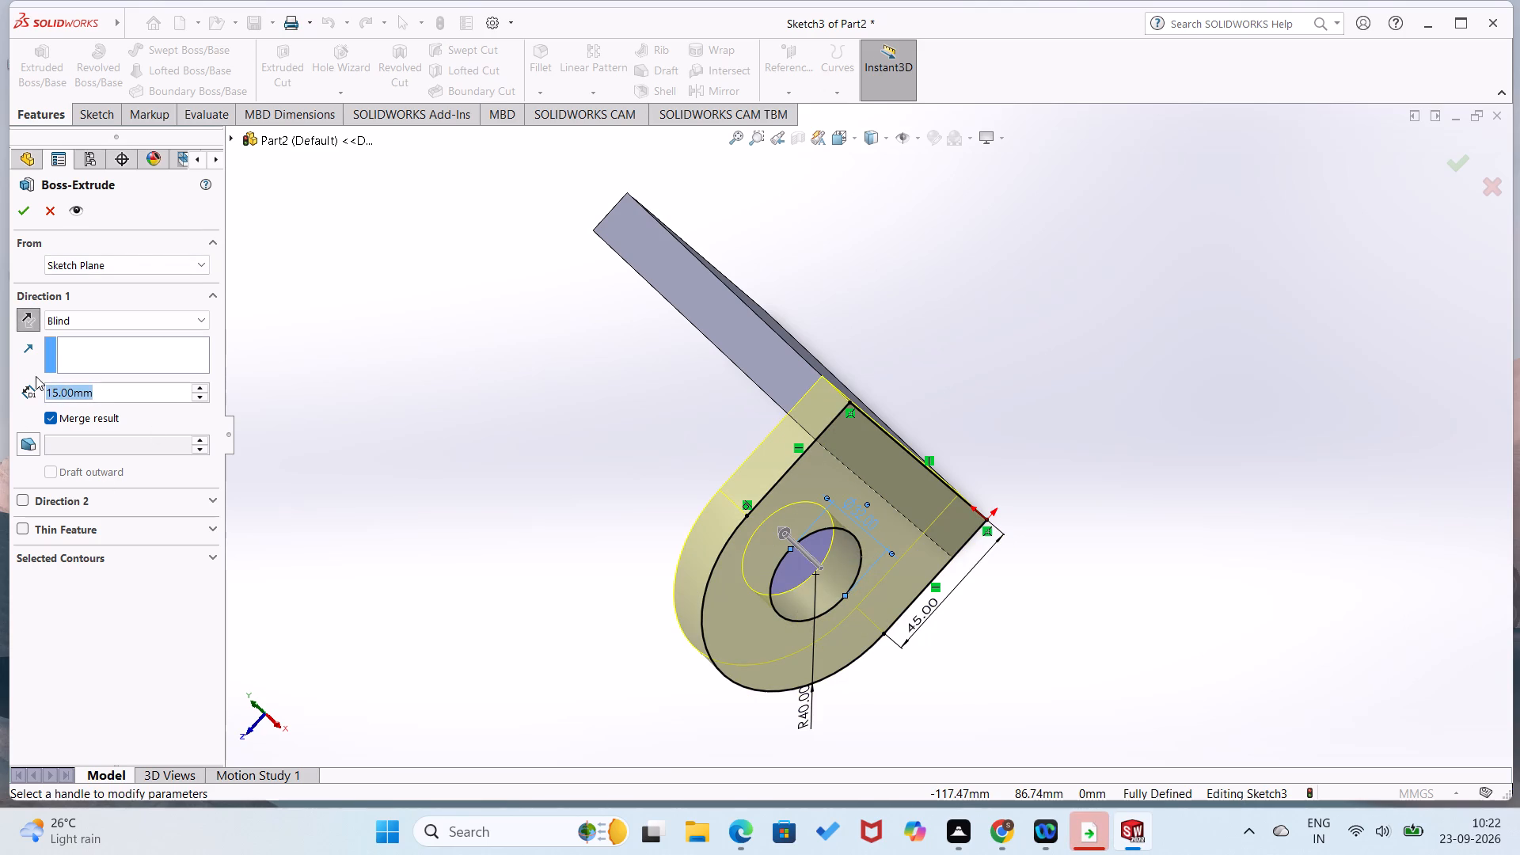
text(20)
key(Return)
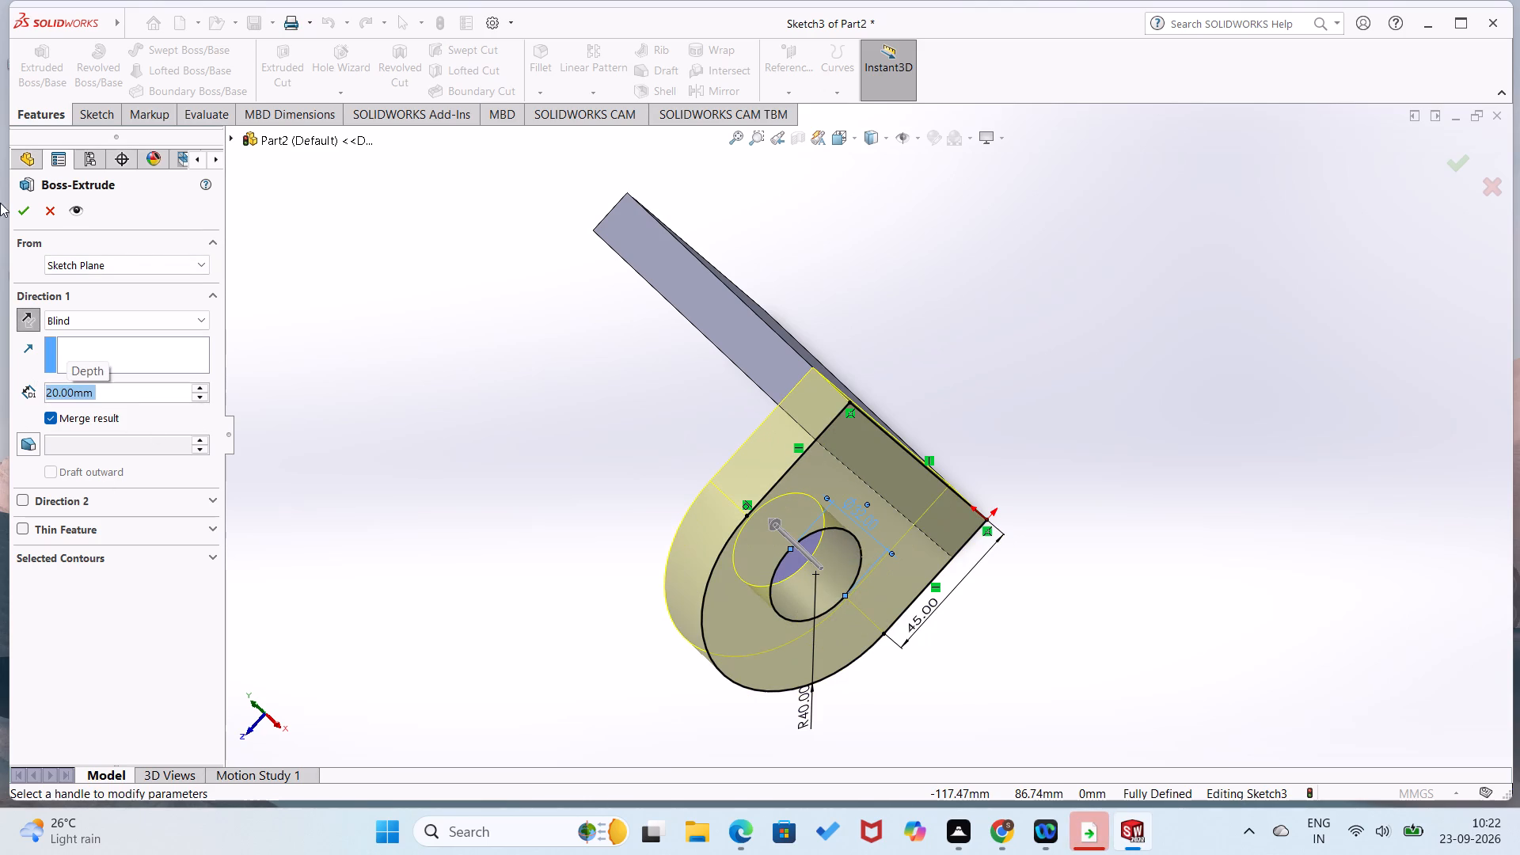
click(22, 206)
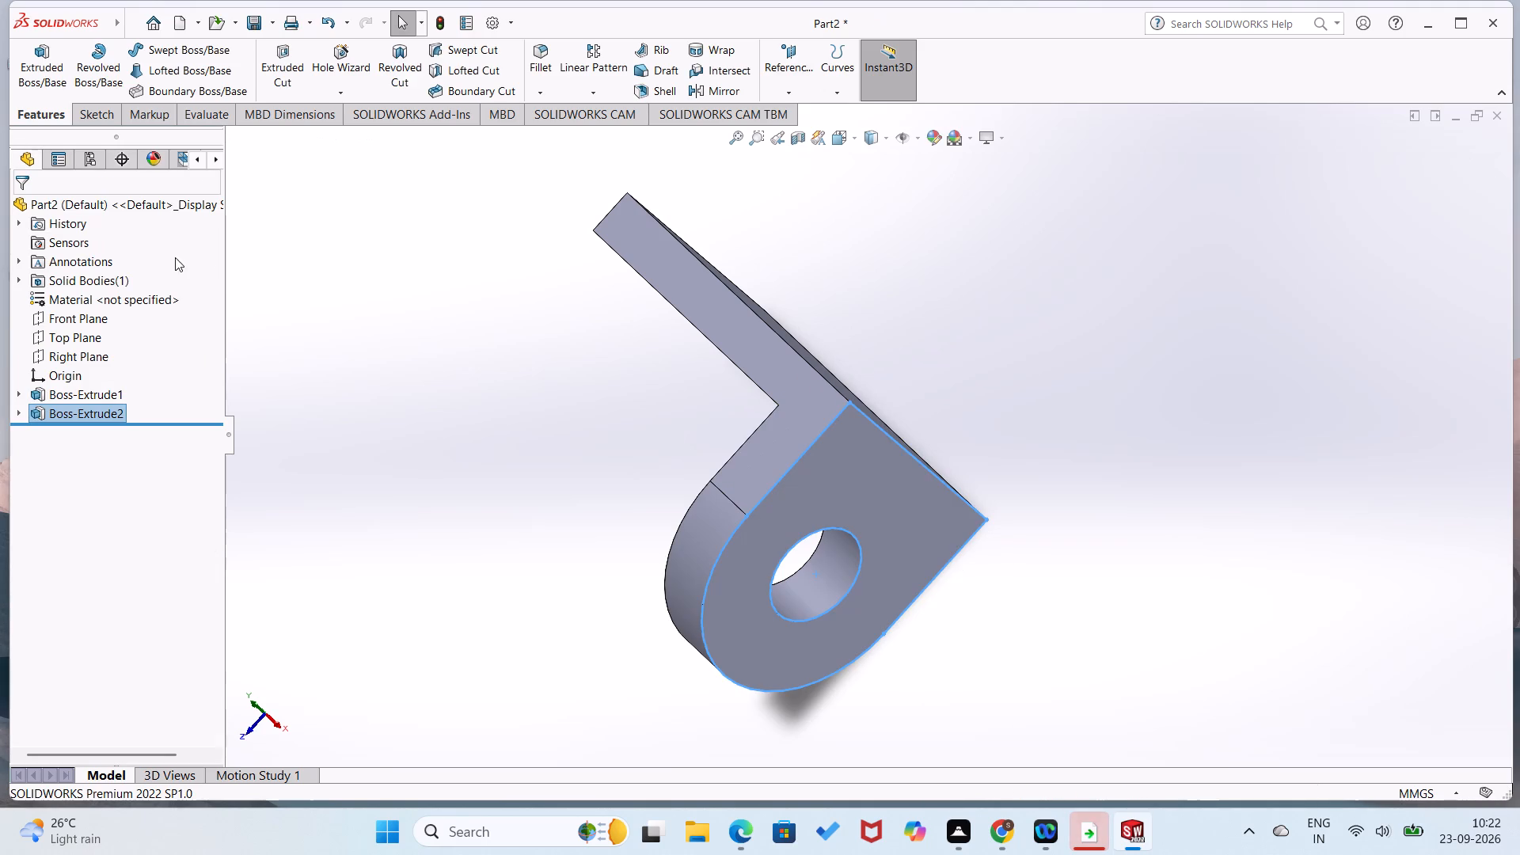
Start a new sketch on the plate's opposite narrow end face.
click(256, 278)
middle_drag(257, 279, 349, 386)
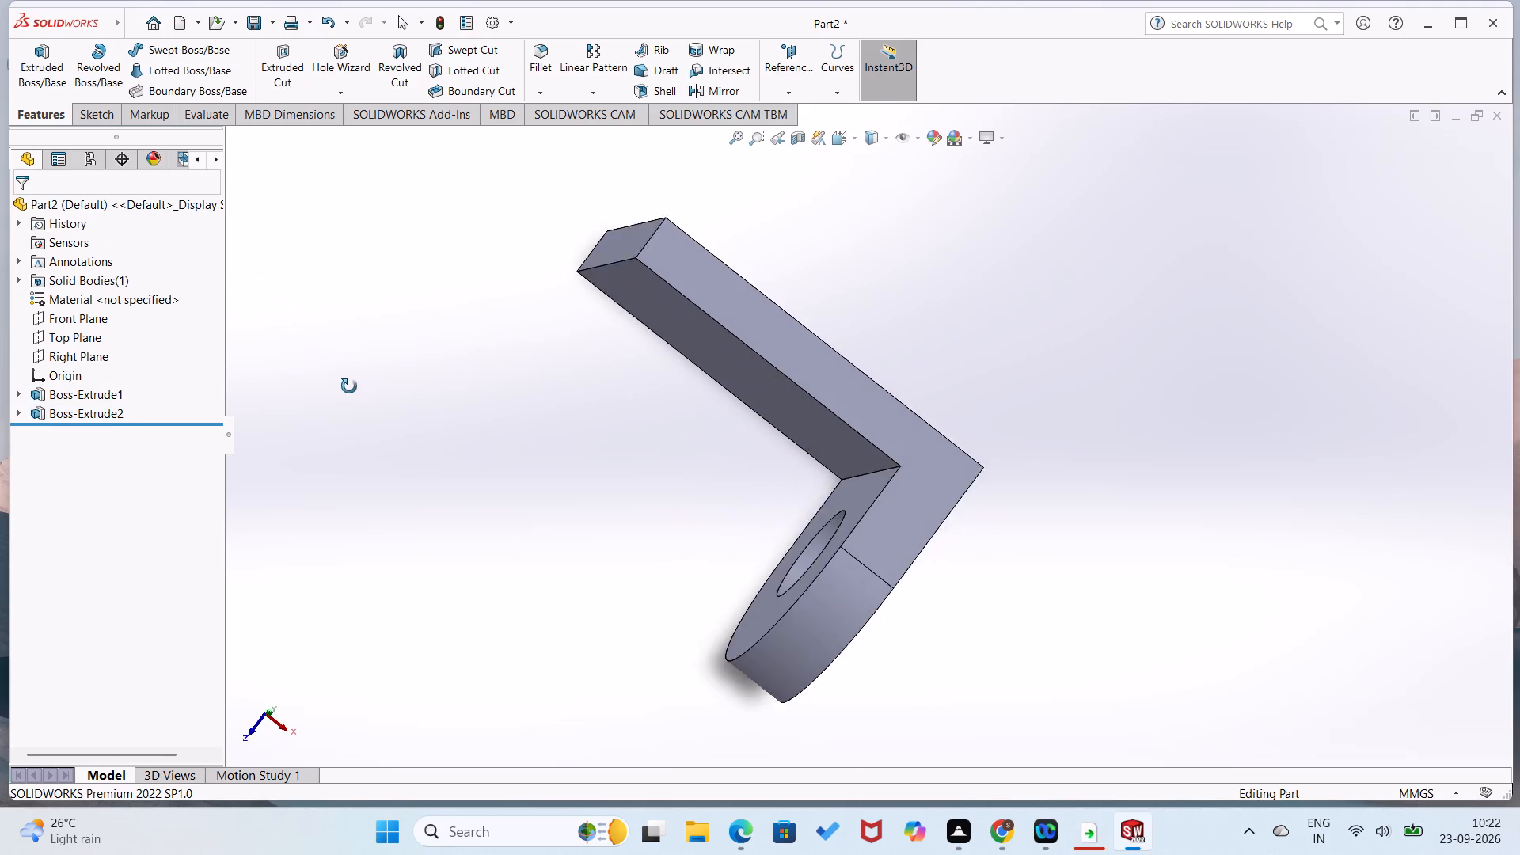
middle_drag(349, 386, 454, 507)
right_click(697, 300)
click(731, 272)
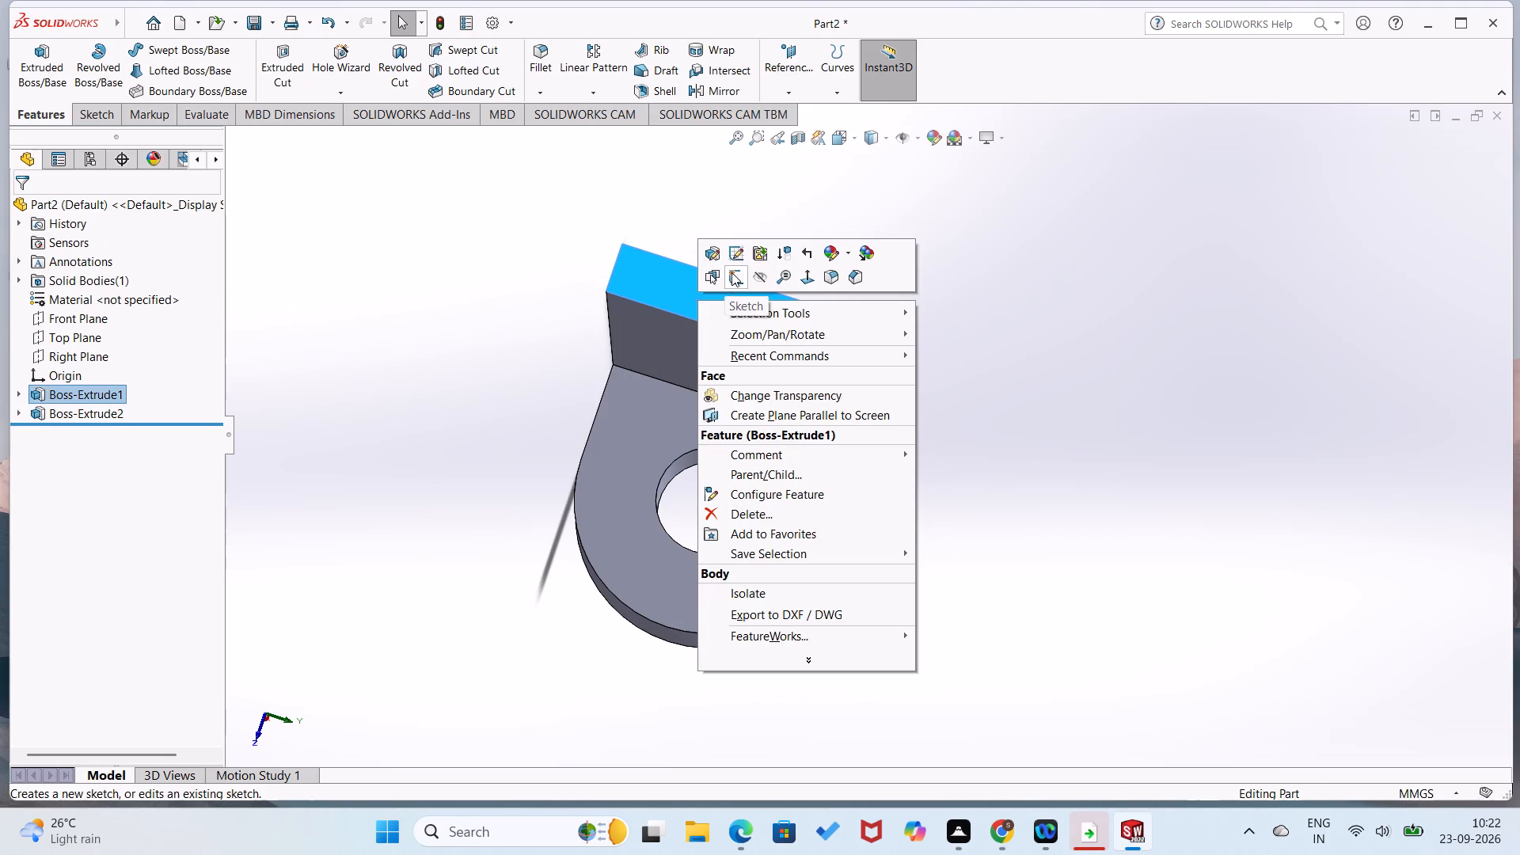
click(489, 310)
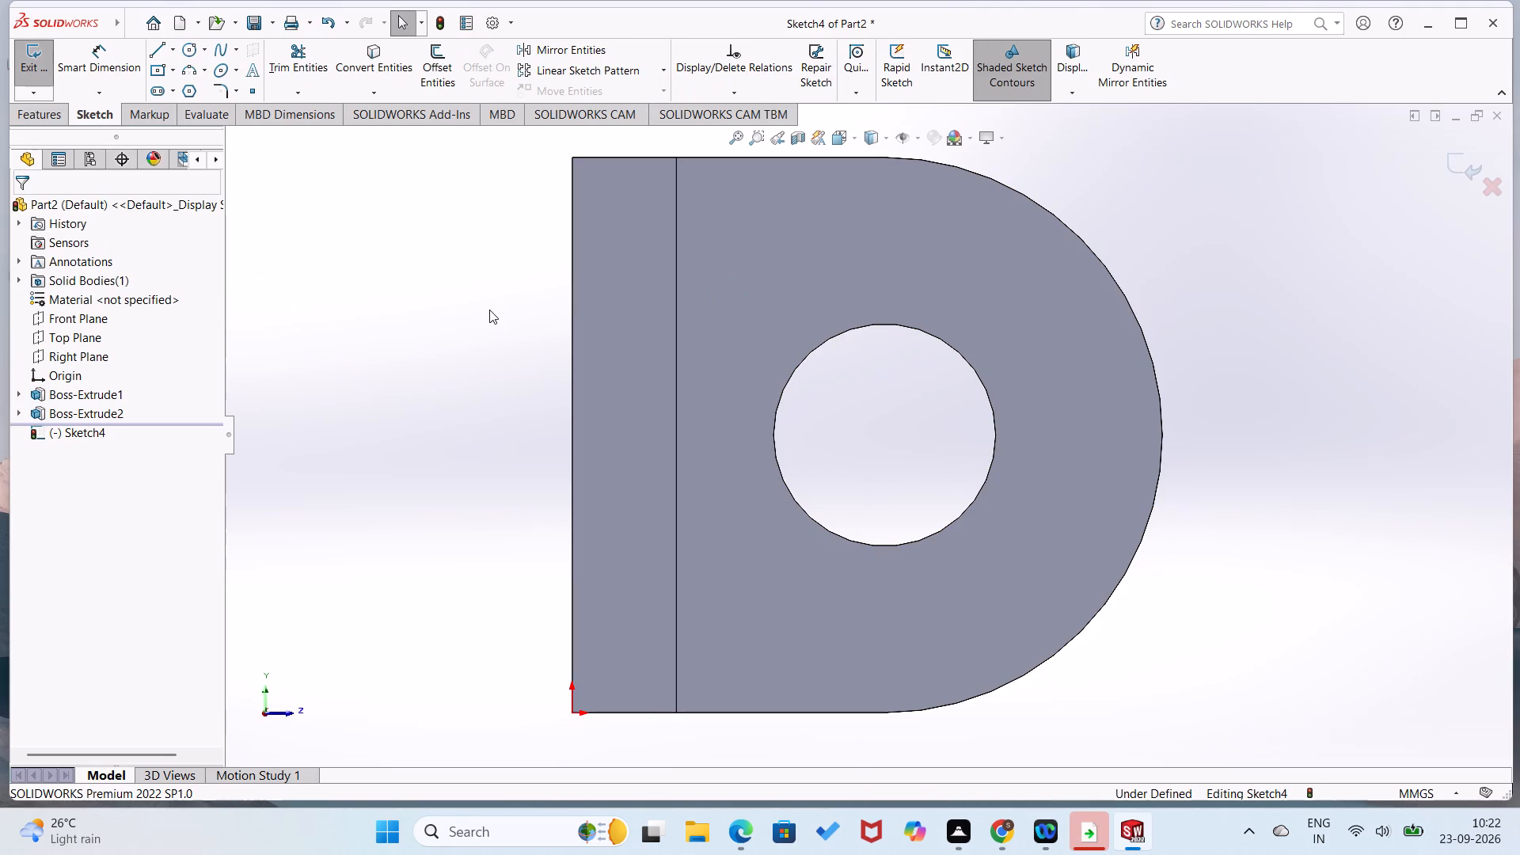
Sketch a closed D-shaped profile matching the first flange: two 45 mm horizontal lines, a 40 mm radius tangent arc, and an 80 mm back edge.
scroll(489, 310, up, 1)
right_drag(545, 282, 378, 435)
right_drag(424, 401, 86, 310)
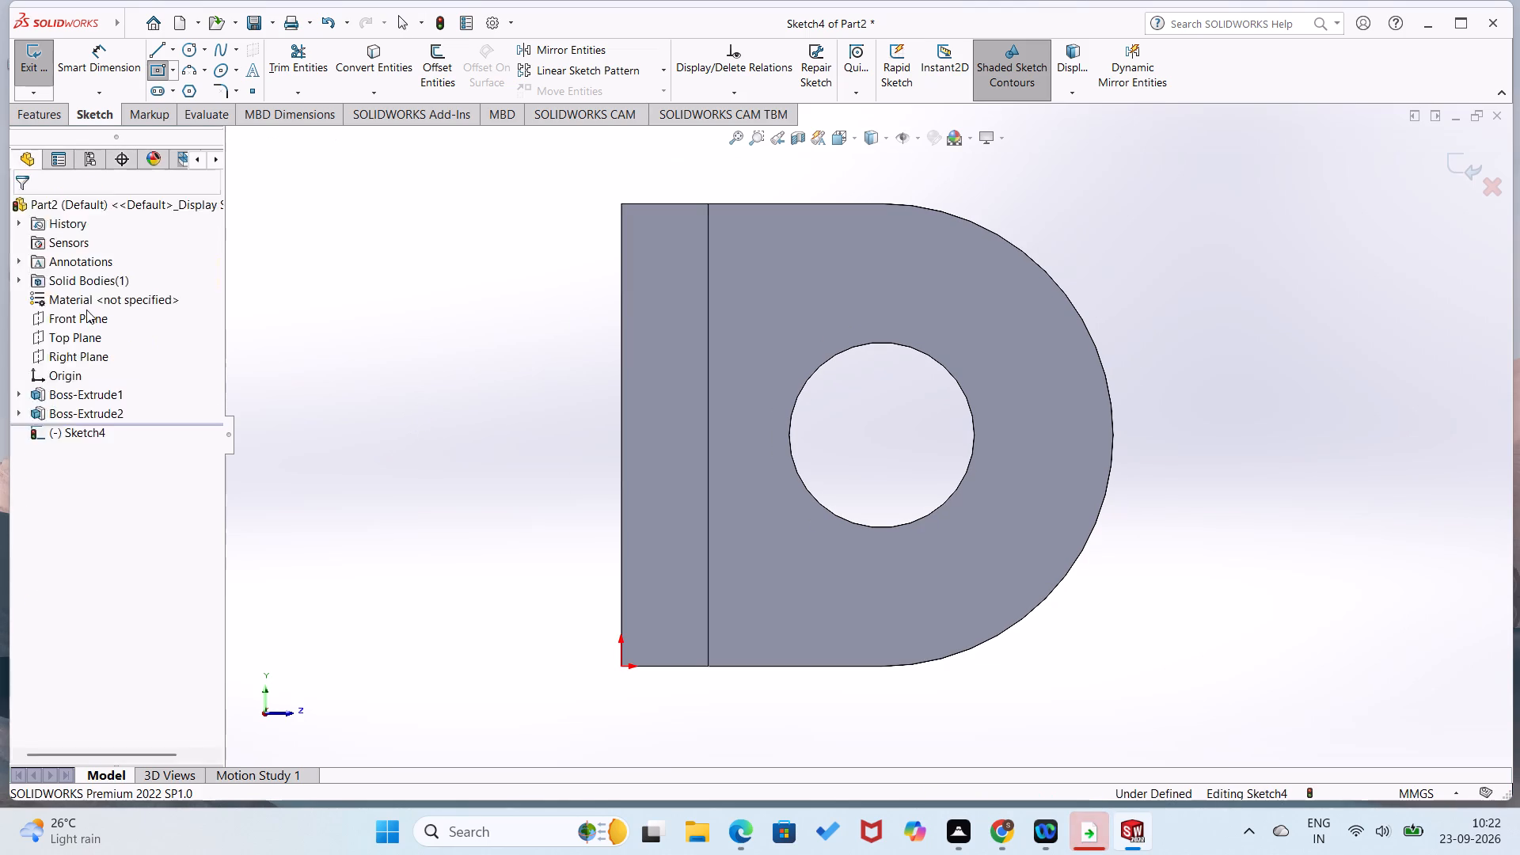
click(621, 206)
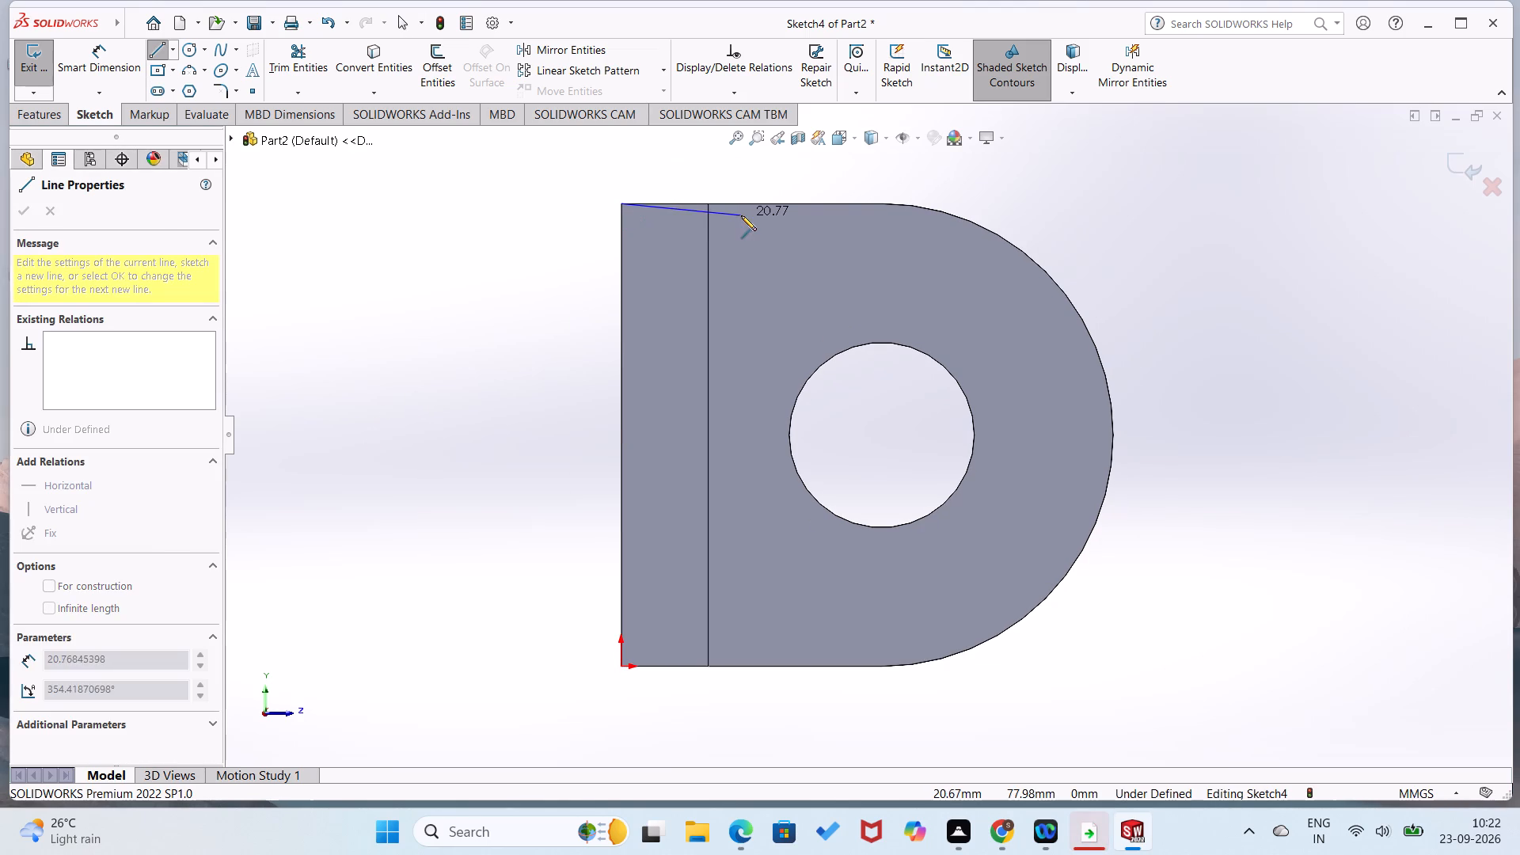
click(882, 205)
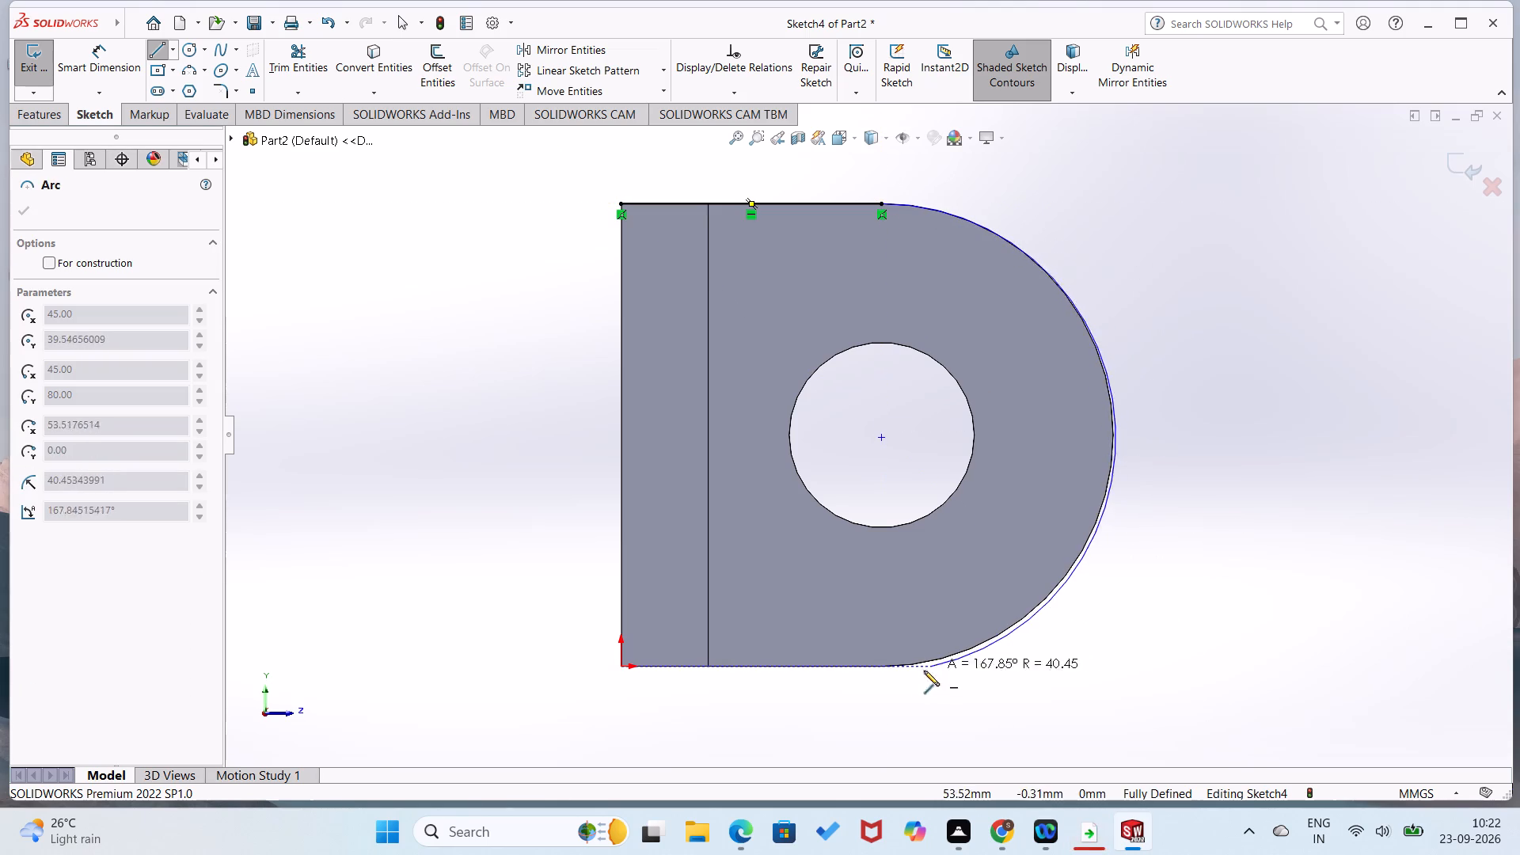
click(879, 667)
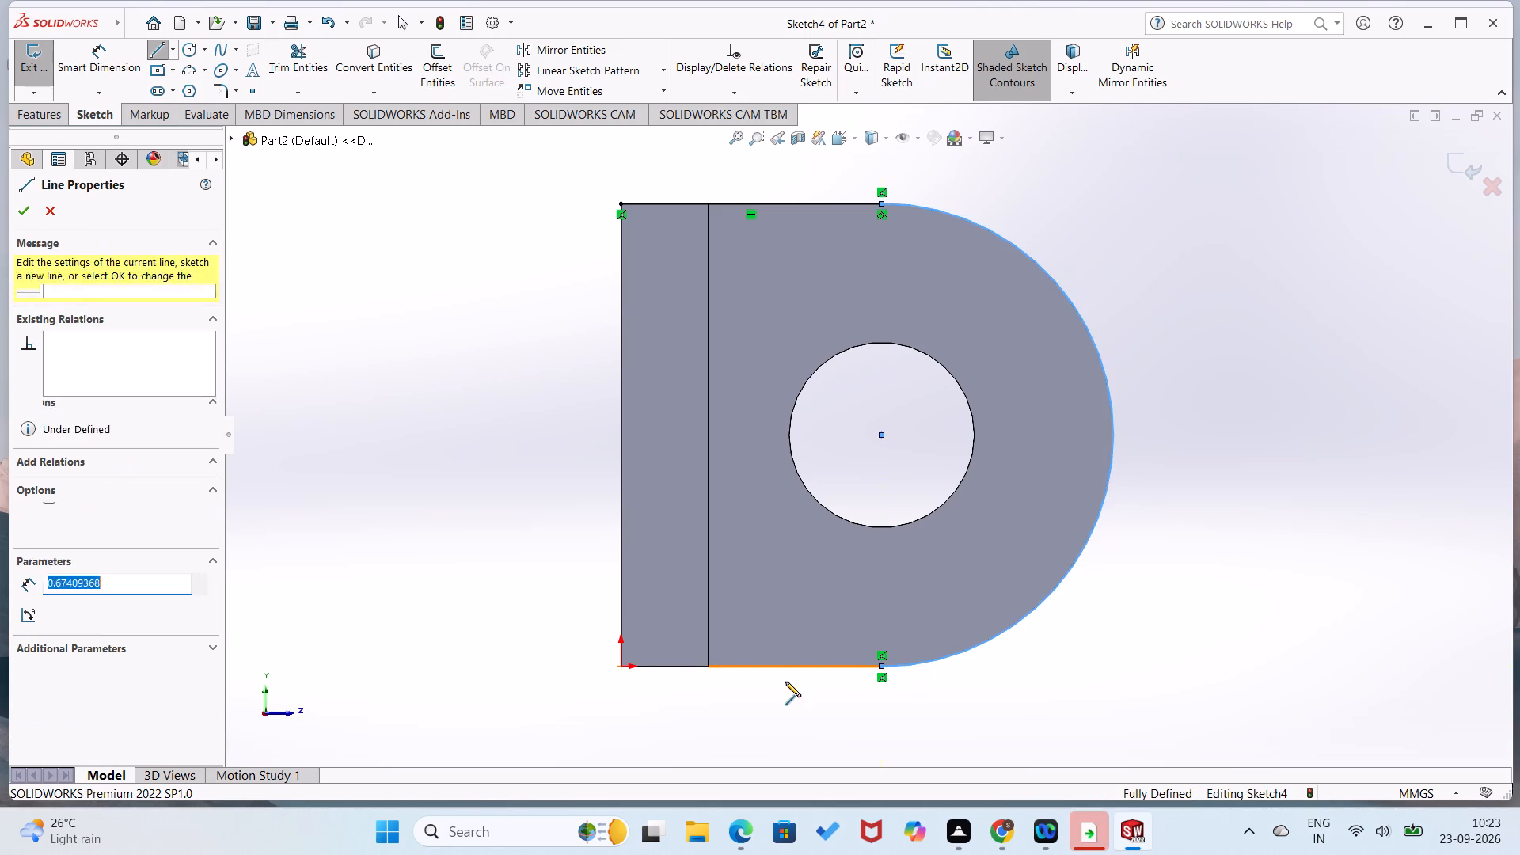
click(621, 667)
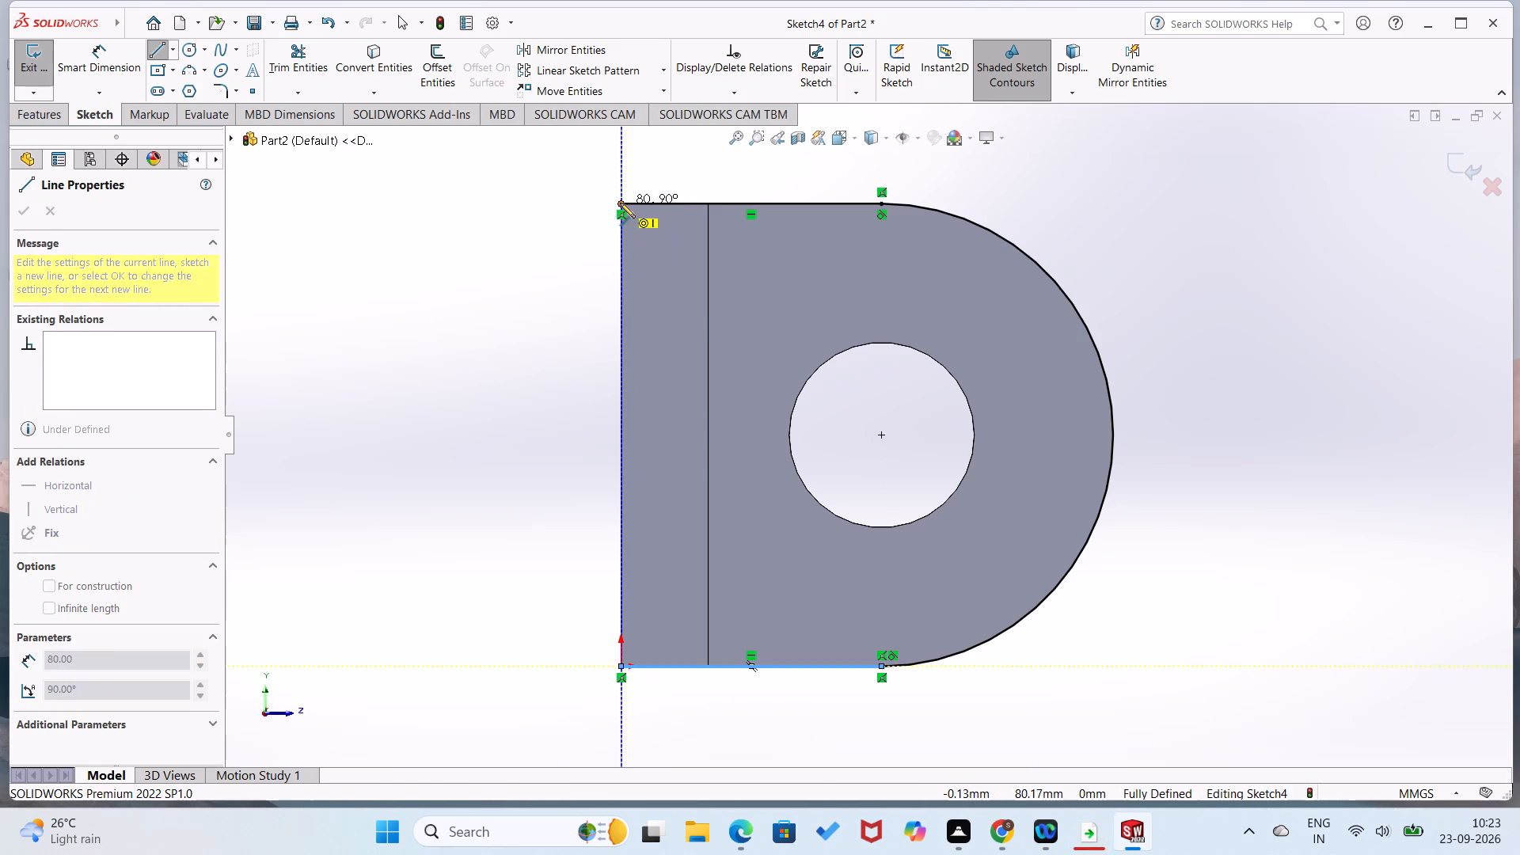
click(619, 203)
Sketch a circle centred on the new profile's arc centre and dimension its diameter as 30 mm.
right_drag(495, 398, 497, 212)
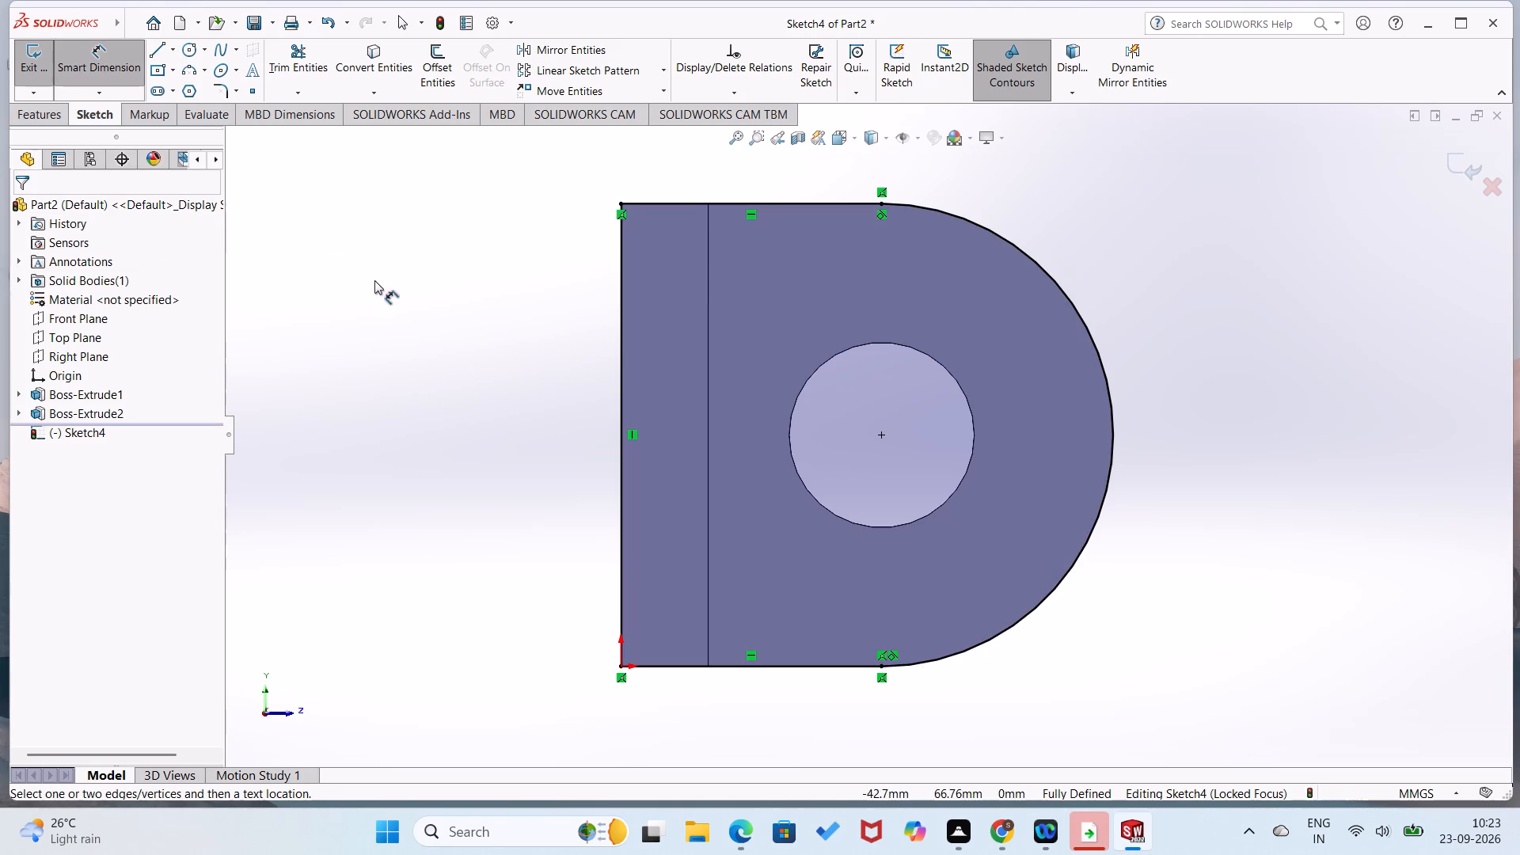
right_drag(534, 413, 636, 374)
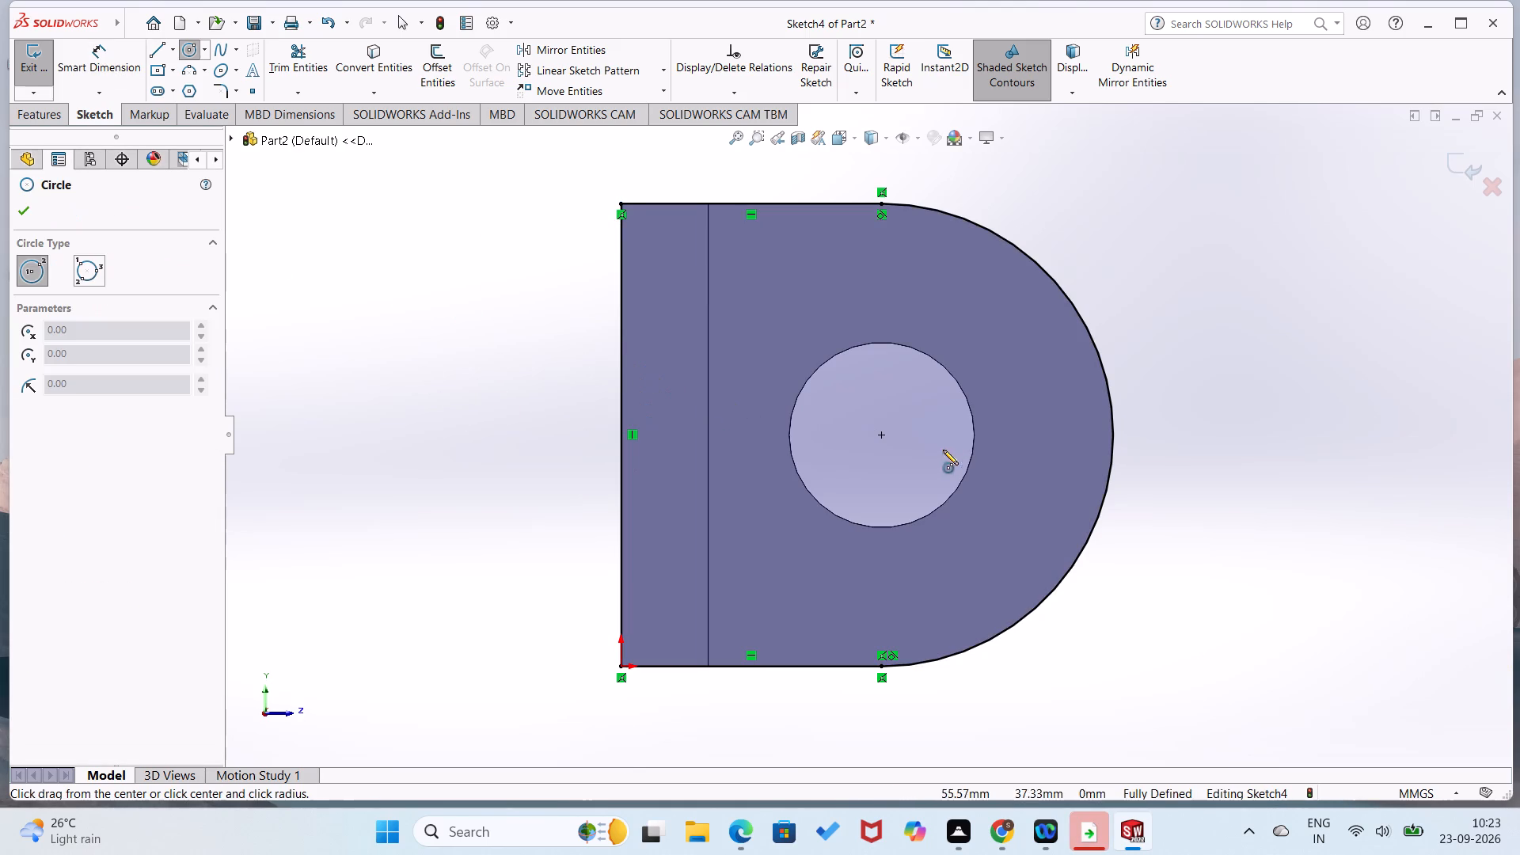
click(883, 435)
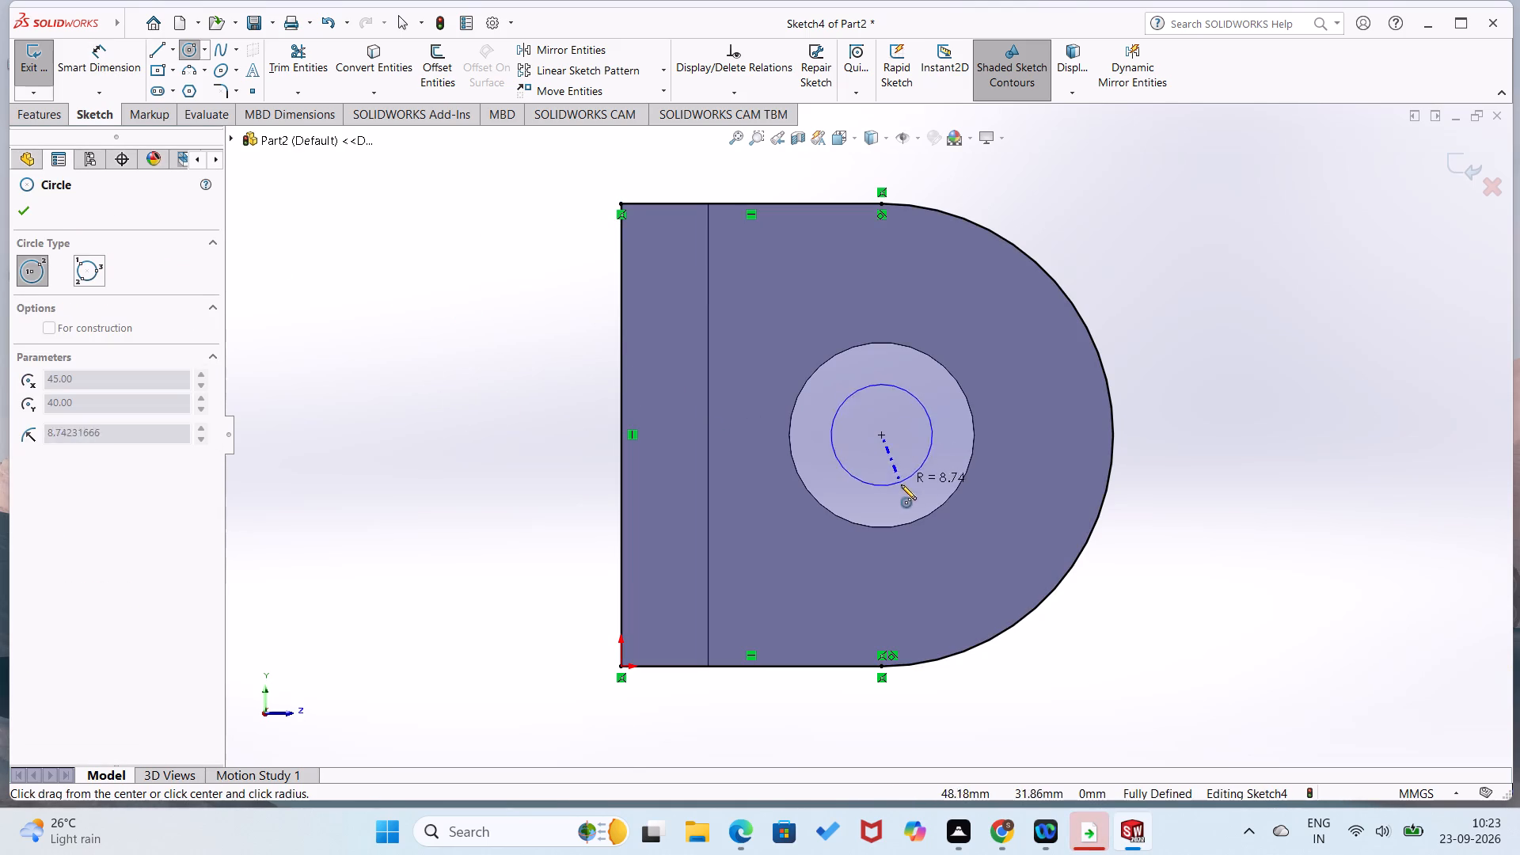
click(925, 518)
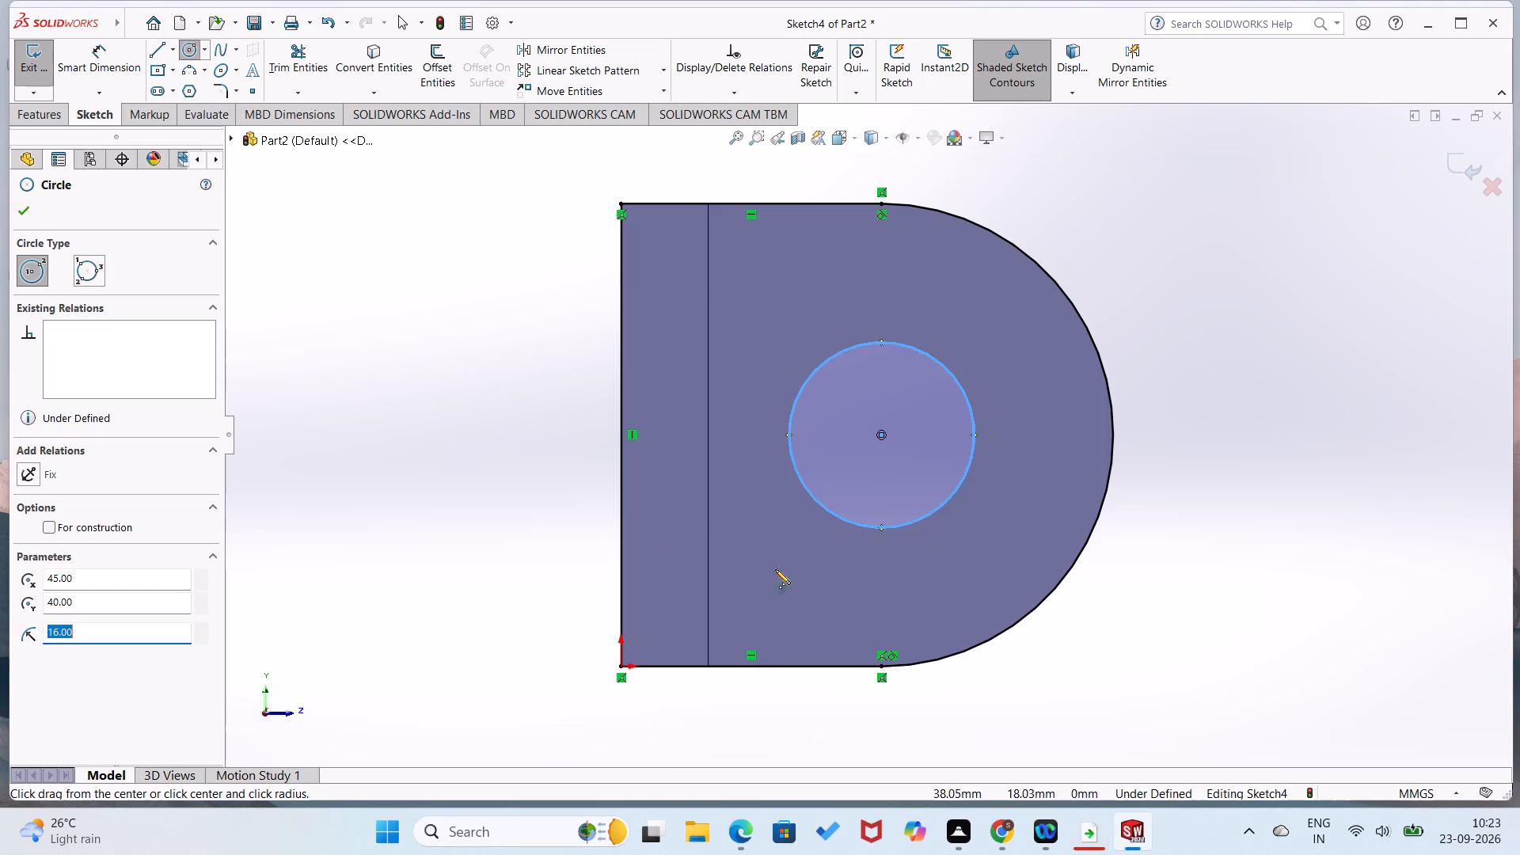
right_drag(532, 538, 482, 256)
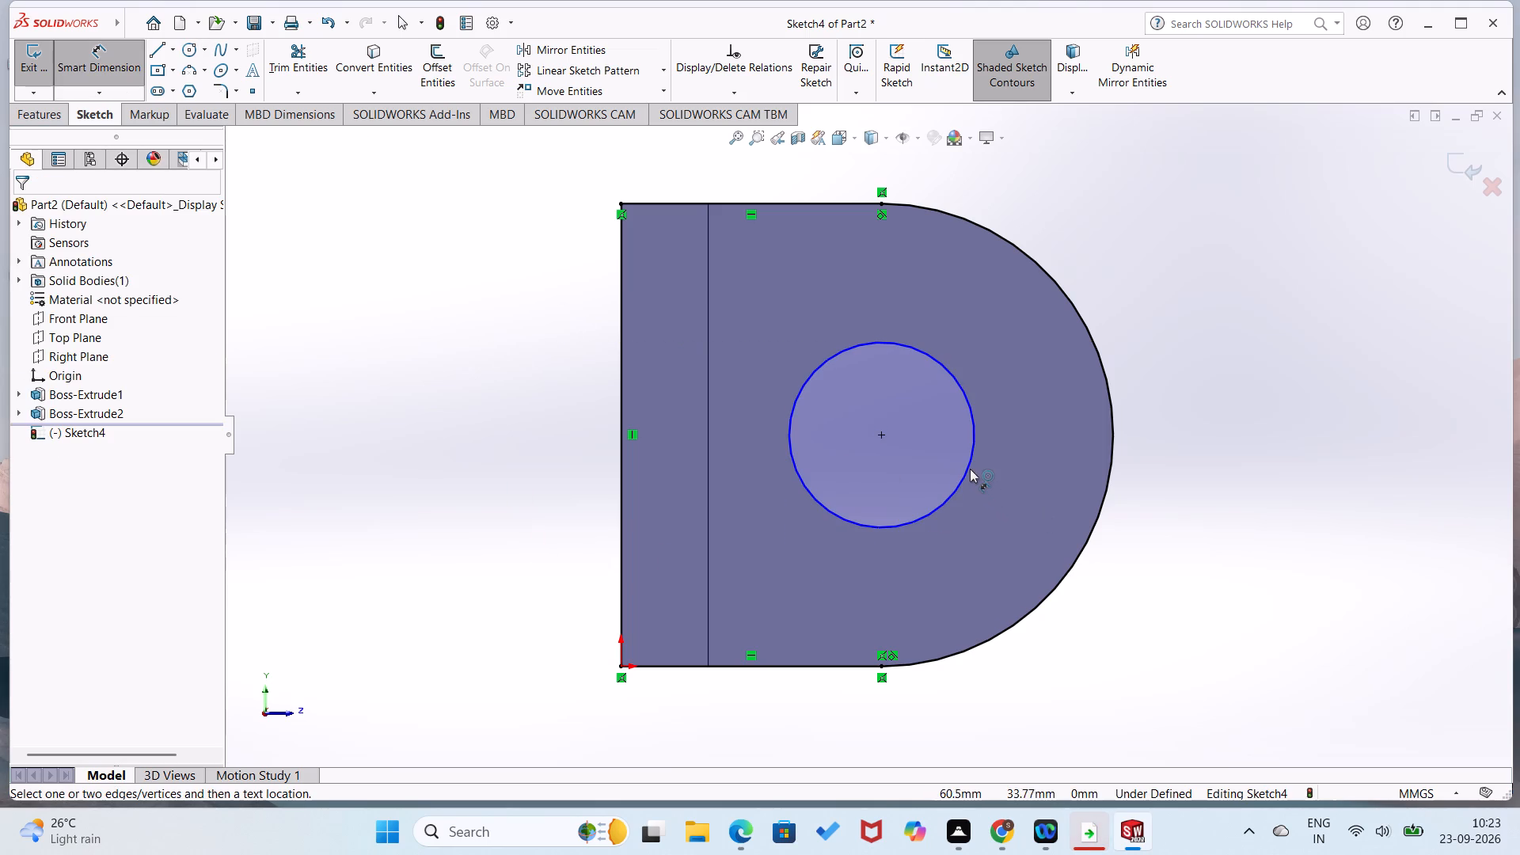
click(970, 469)
click(1015, 467)
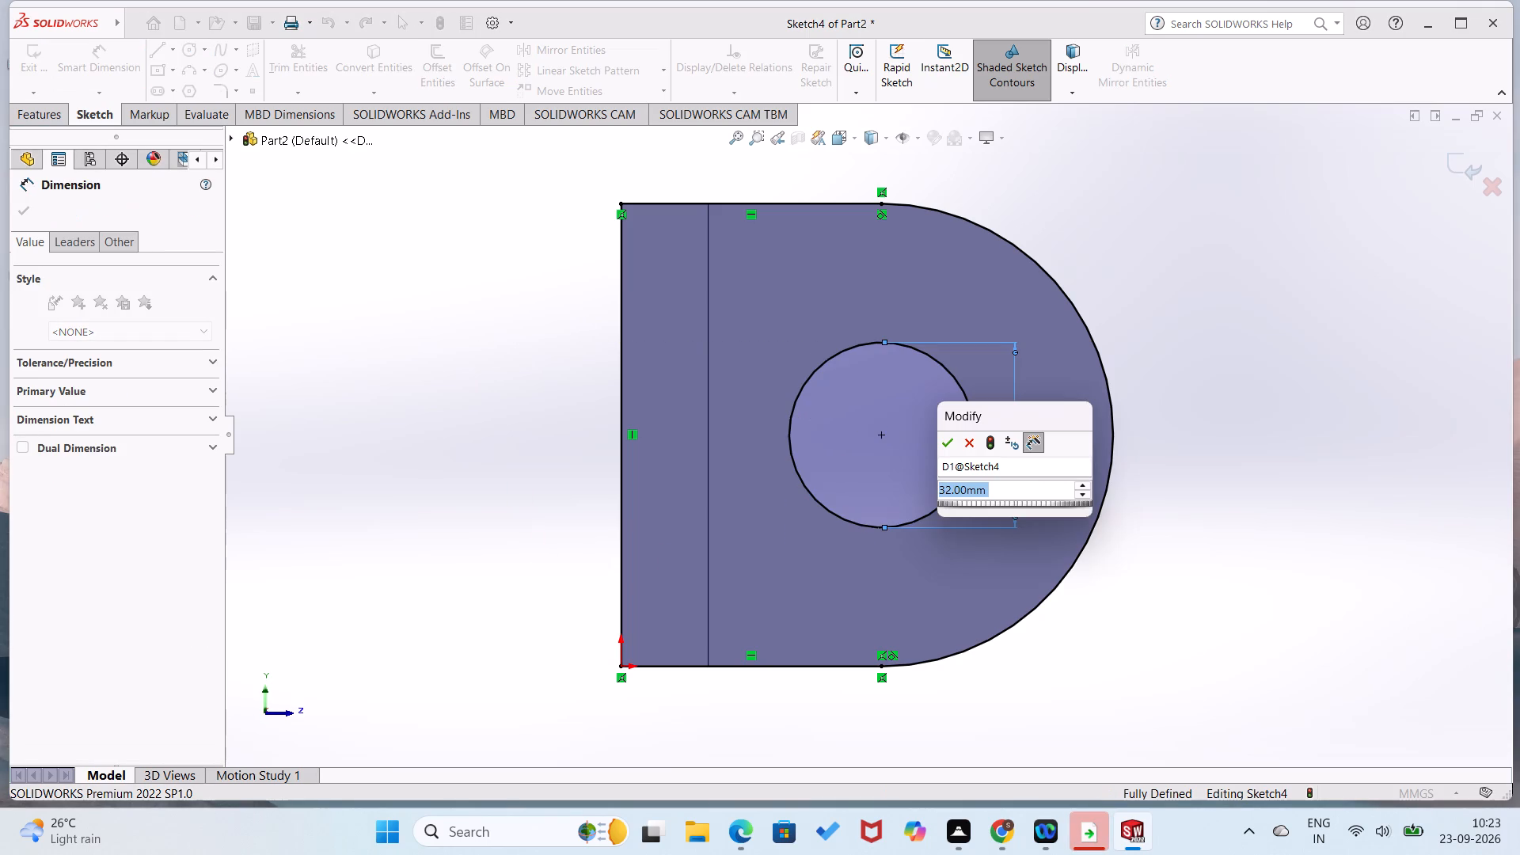
text(30)
key(Return)
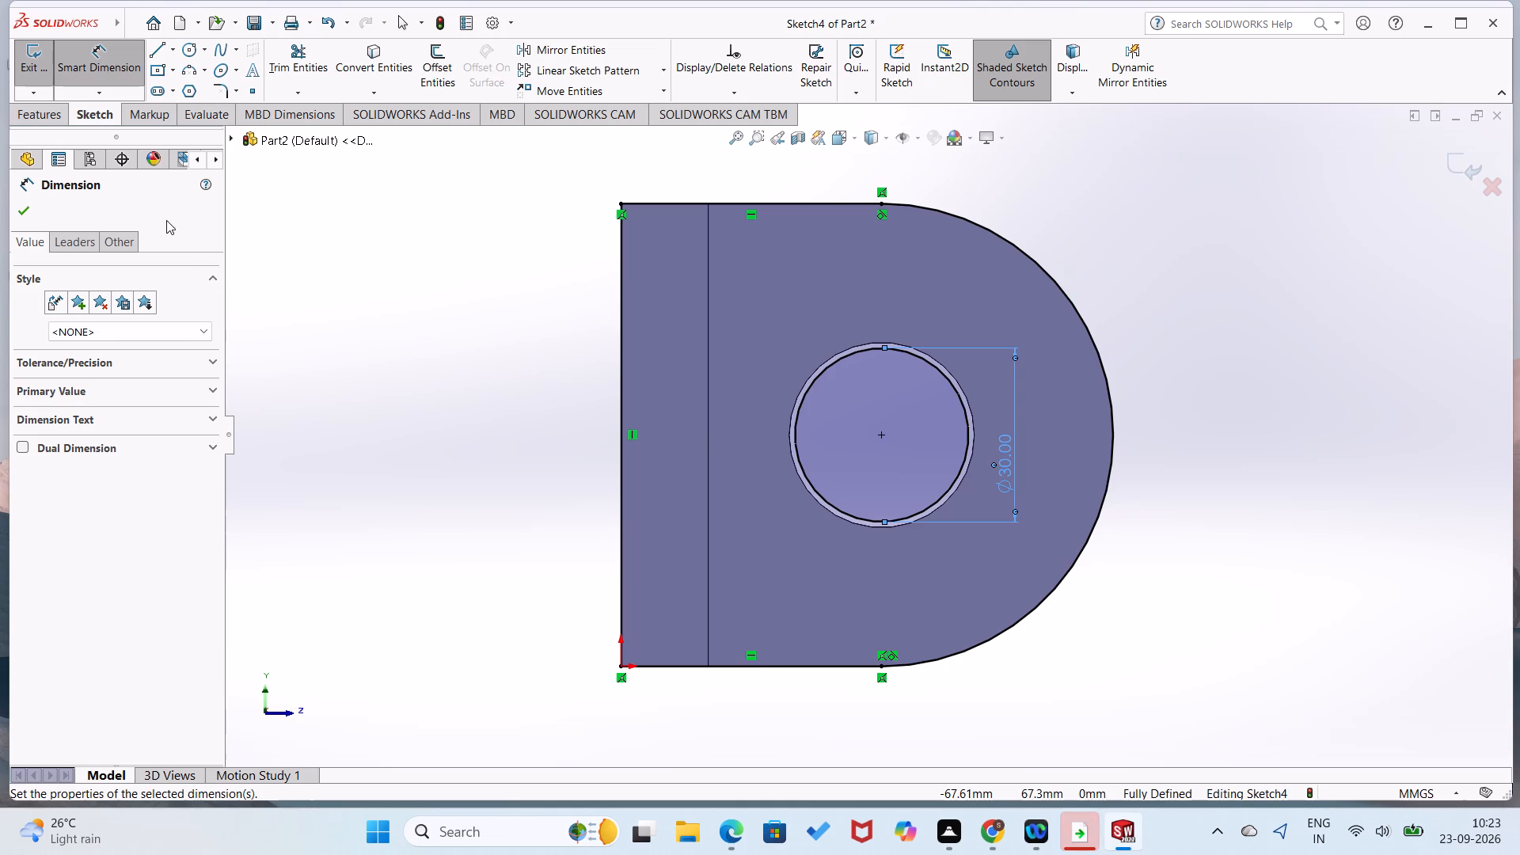
Set the circle's diameter to 32 mm.
double_click(1001, 460)
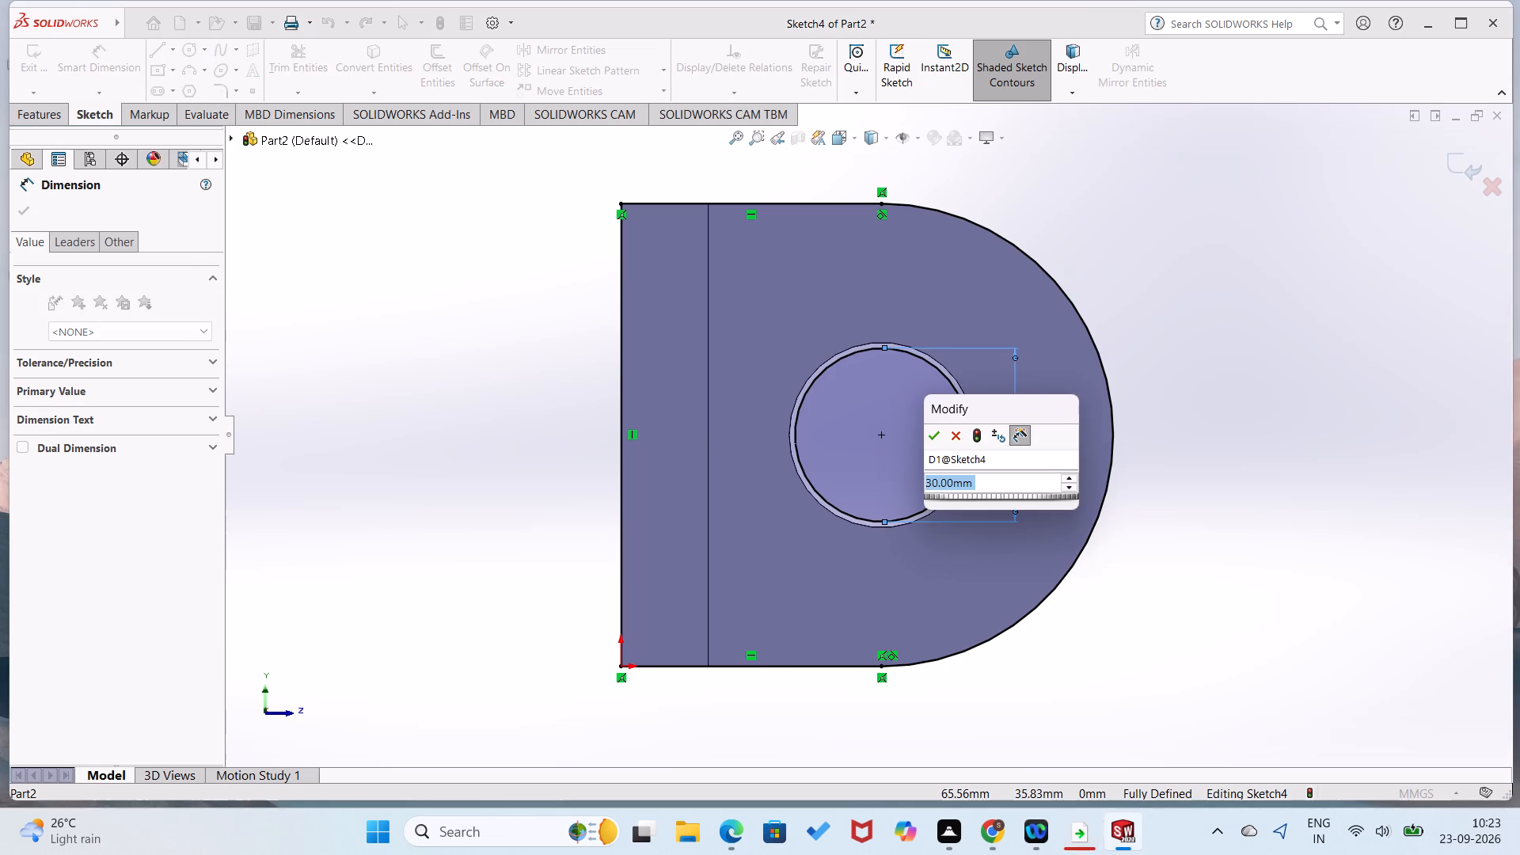
text(32)
key(Return)
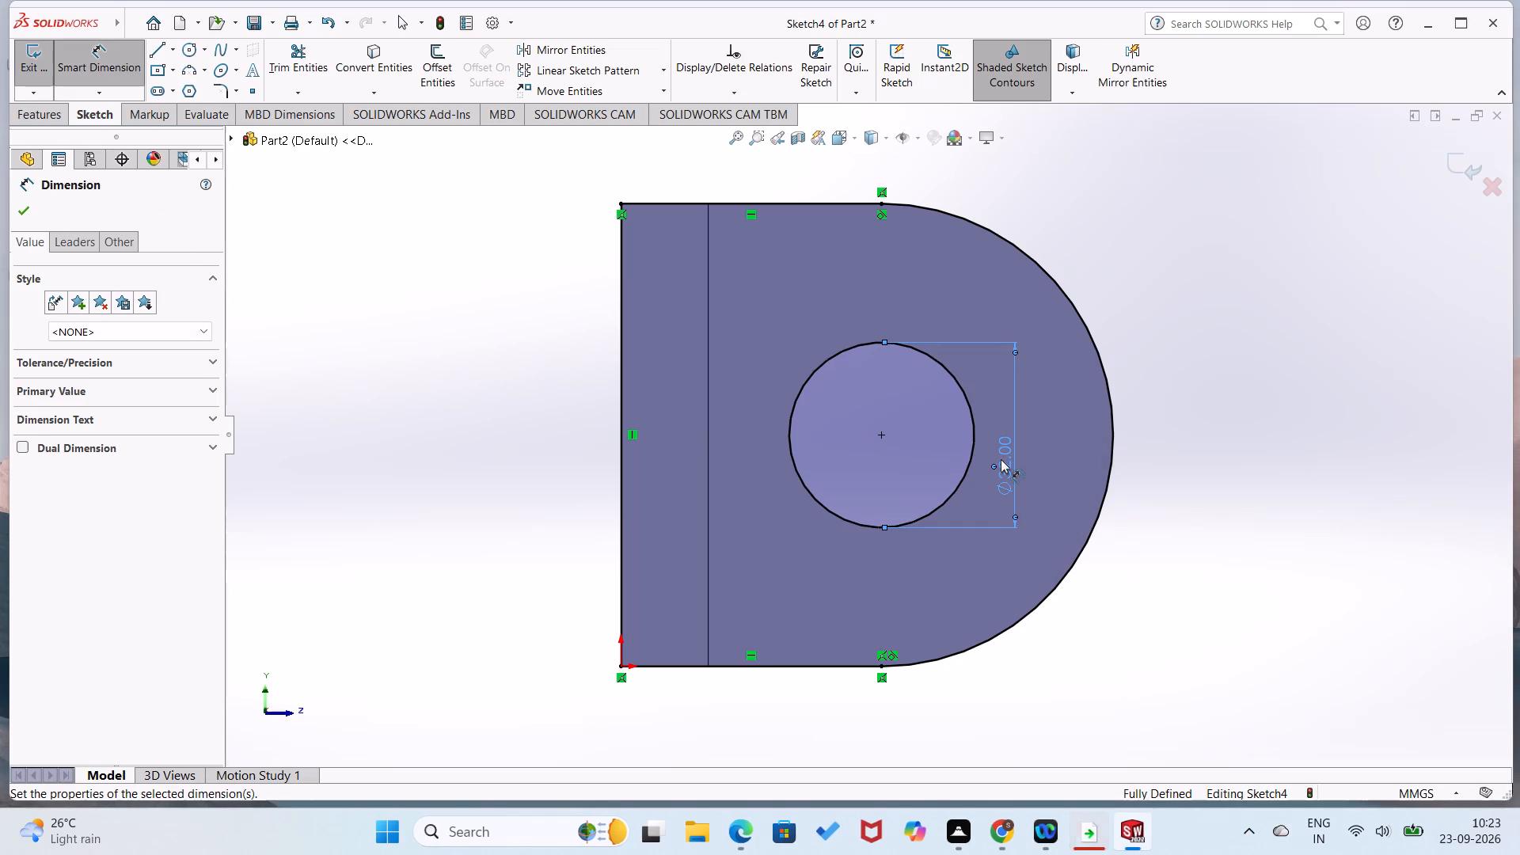
click(554, 512)
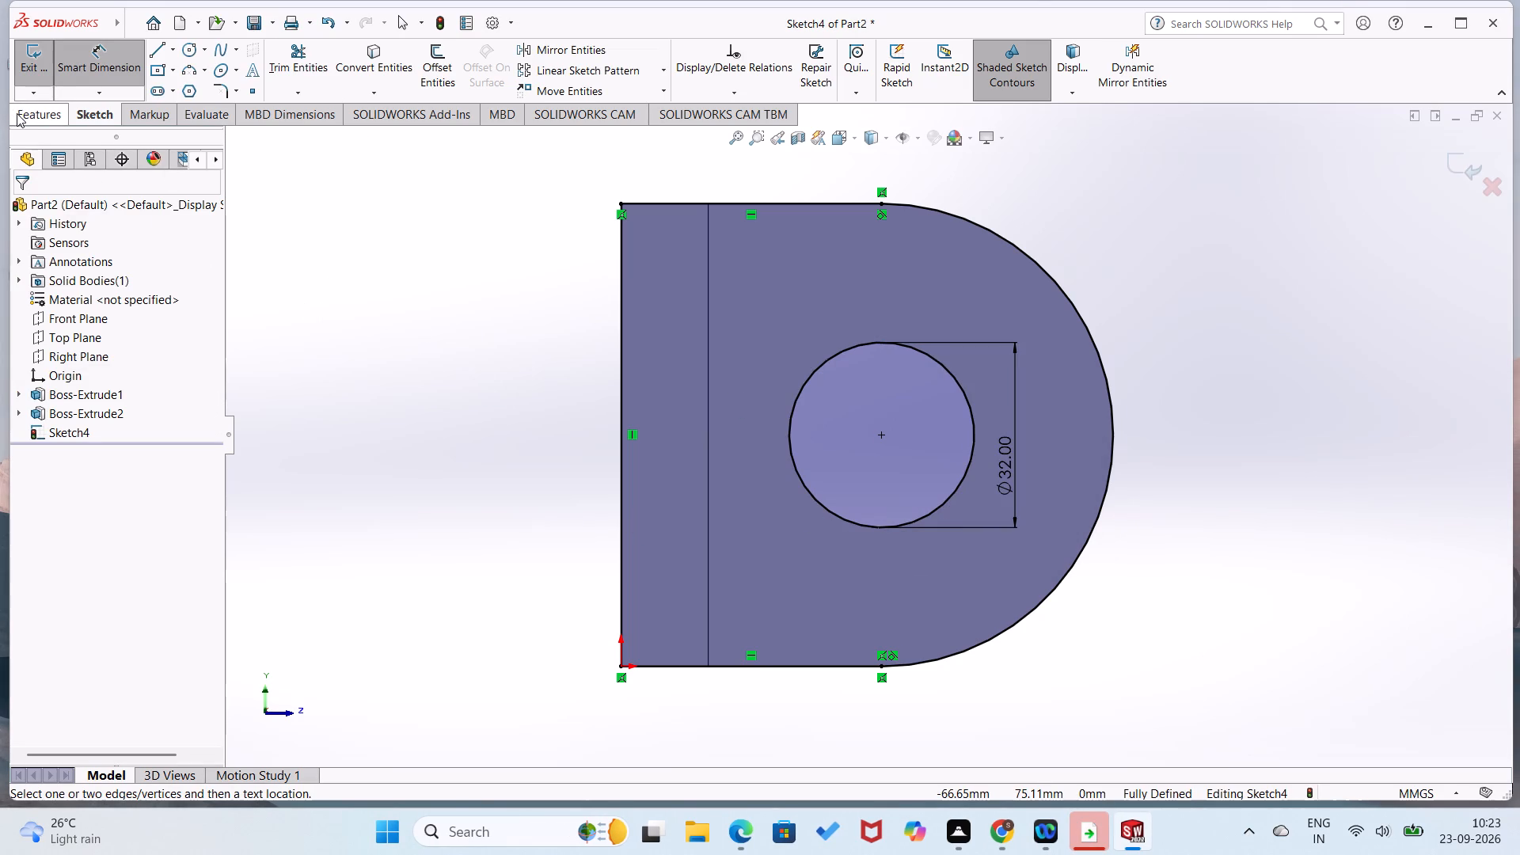
Extrude the second D-shaped profile with its hole 20 mm blind, reversed toward the first flange, merged with the plate.
click(19, 113)
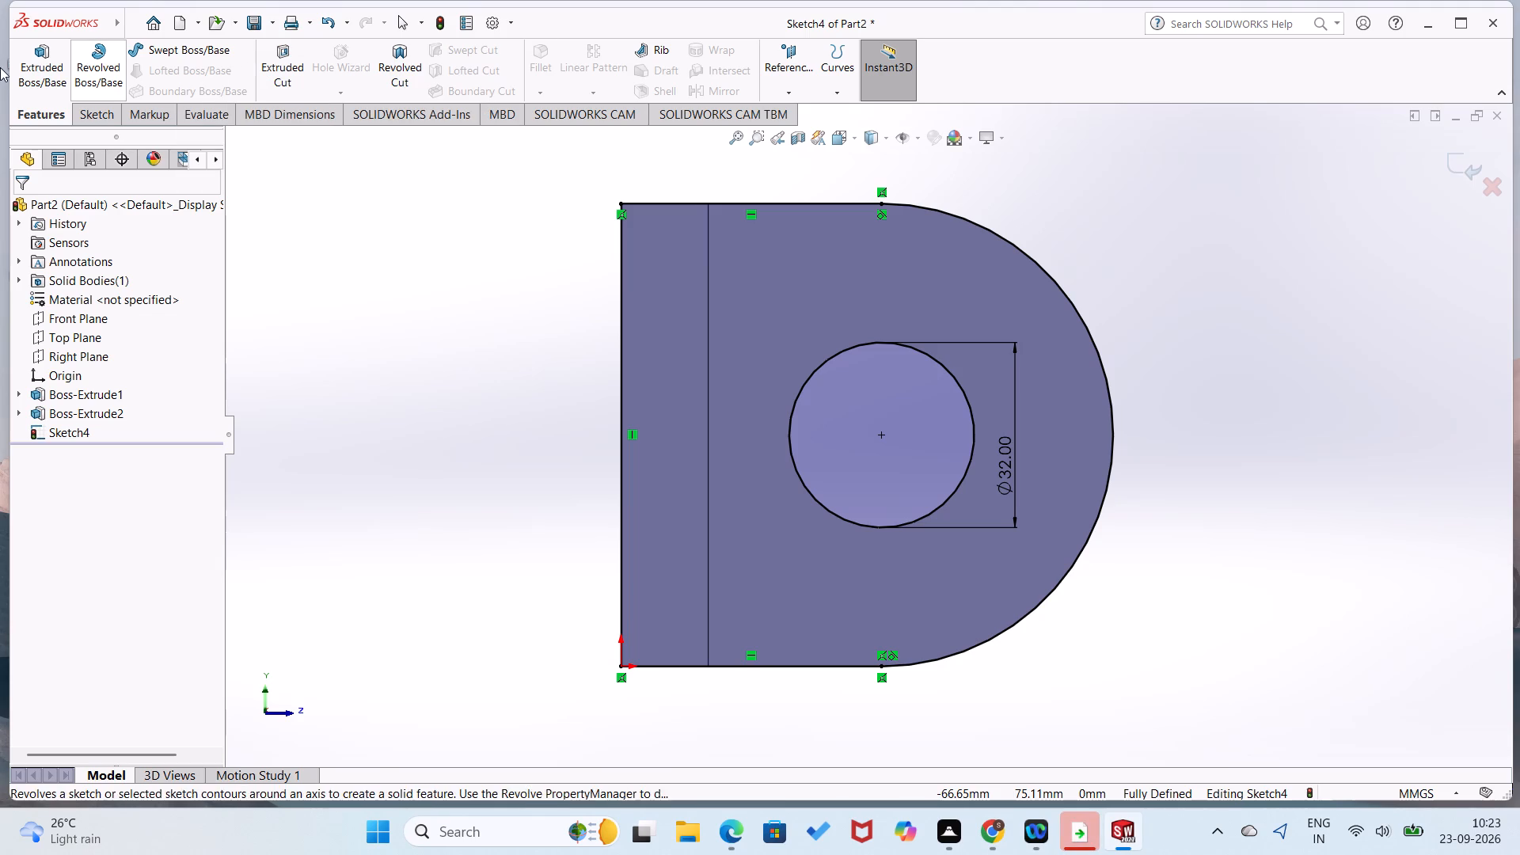
click(26, 53)
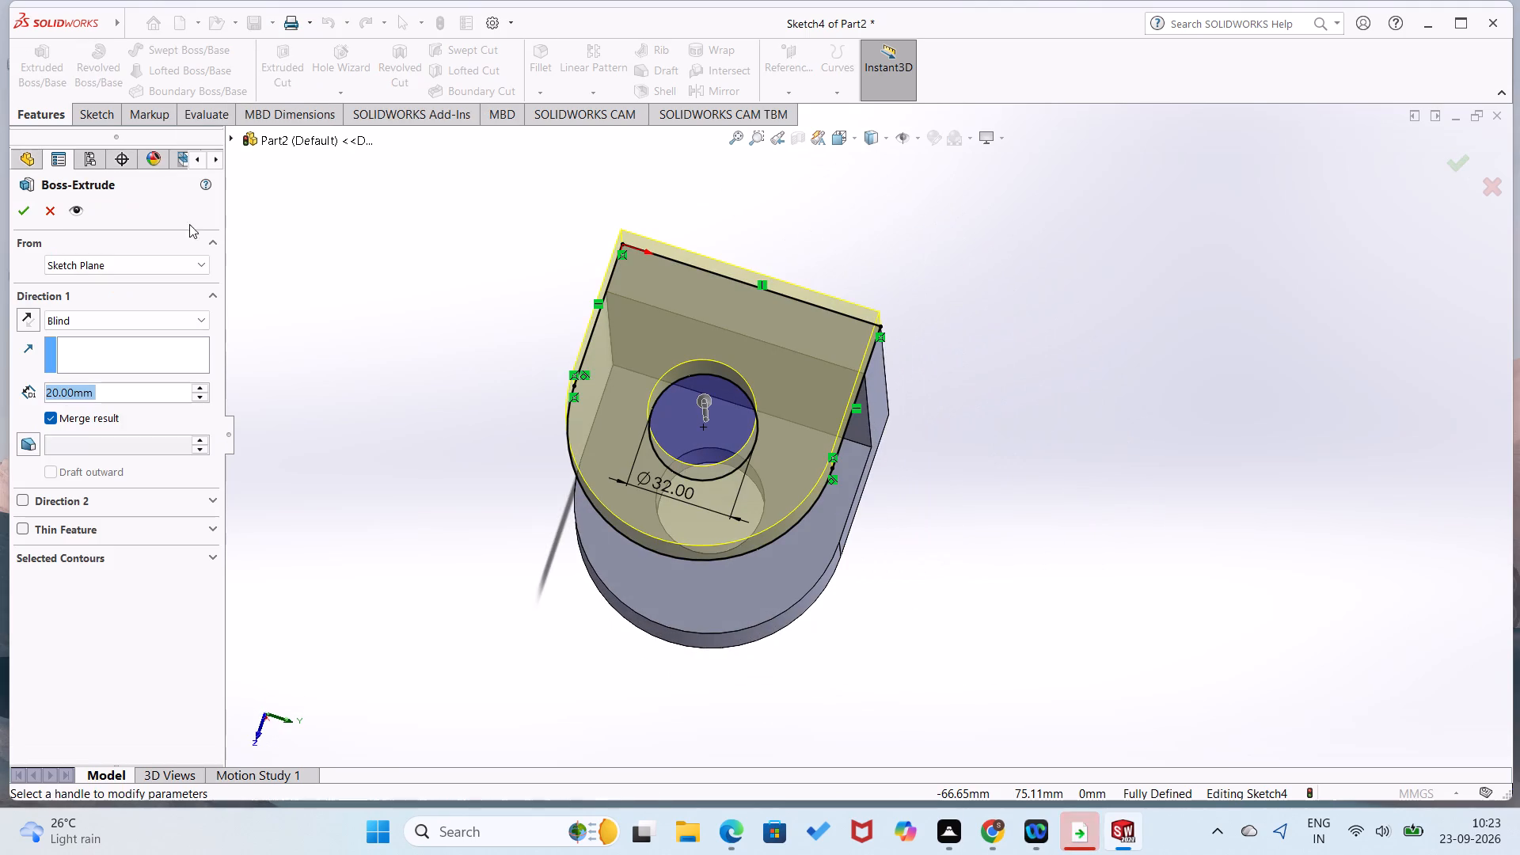
middle_drag(372, 423, 426, 246)
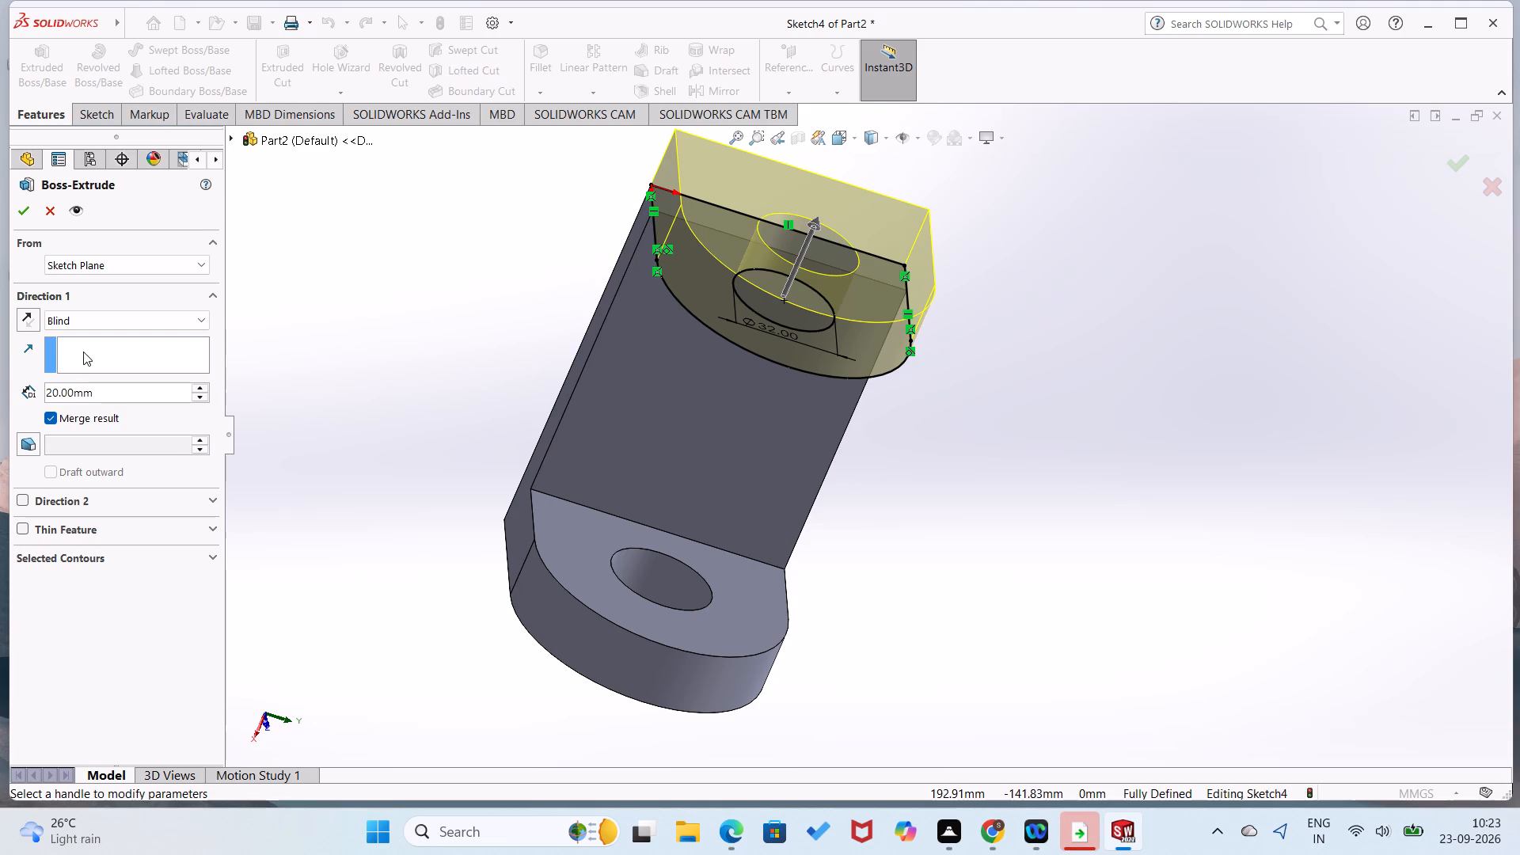
click(20, 325)
click(21, 207)
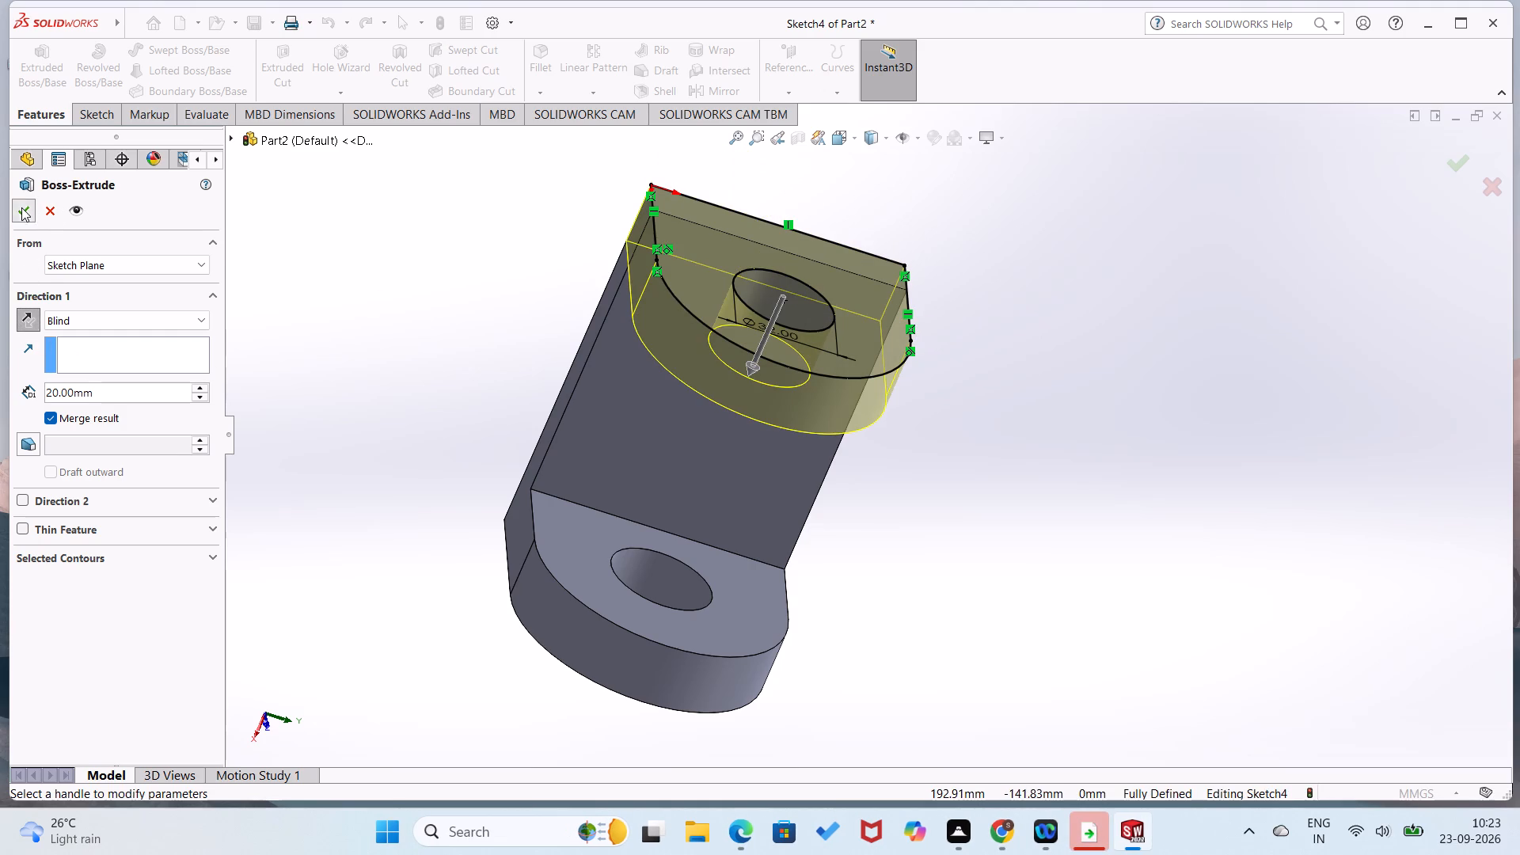
Open a sketch on the plate's outer face opposite the flanges and draw a 120 mm horizontal line joining the midpoints of its short edges.
click(369, 309)
middle_drag(414, 339, 520, 475)
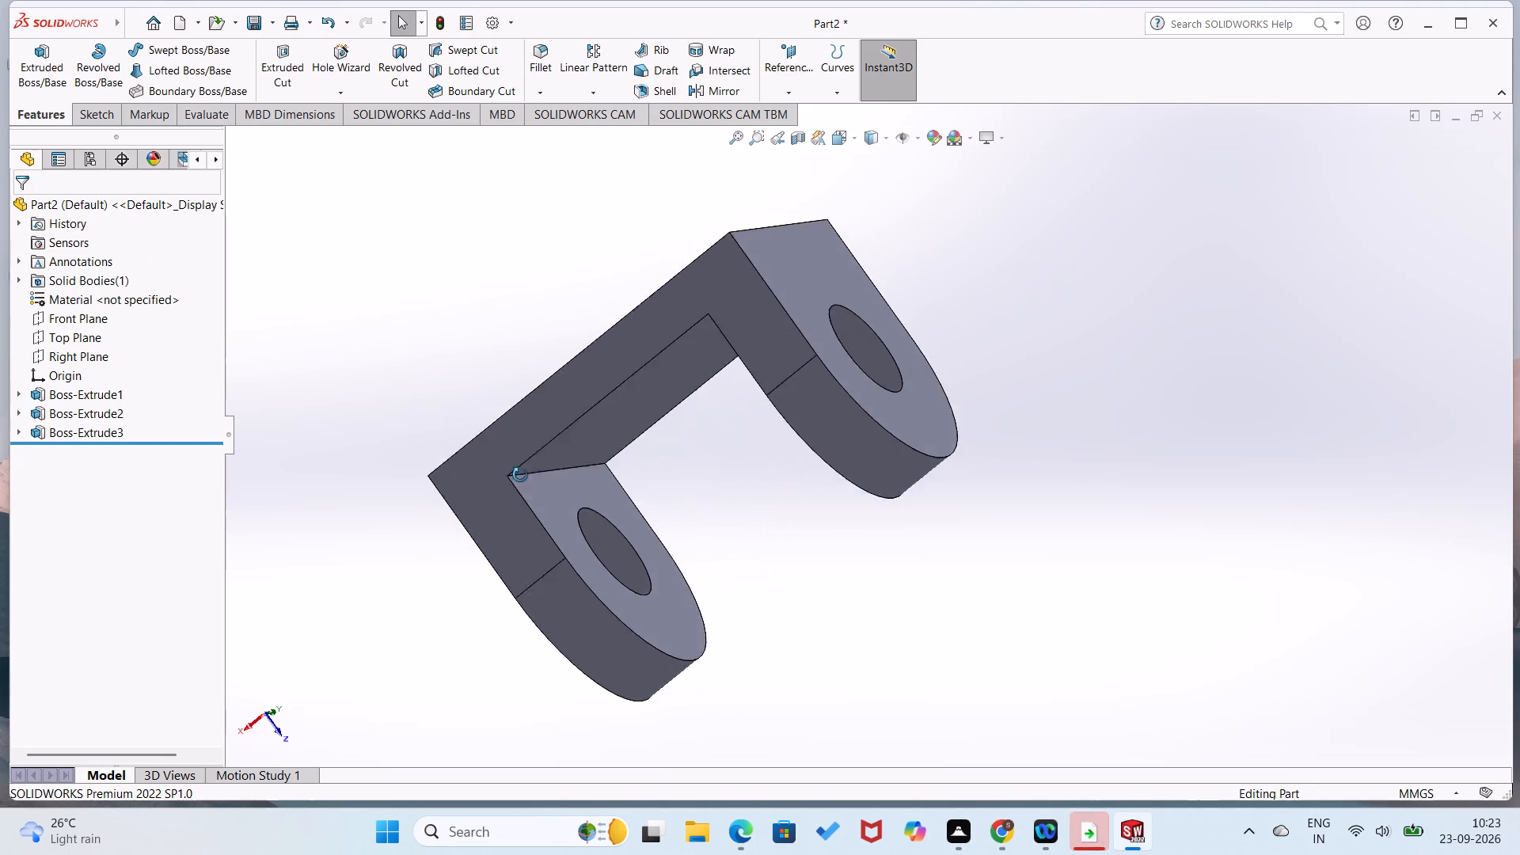
middle_drag(520, 475, 562, 519)
right_click(617, 374)
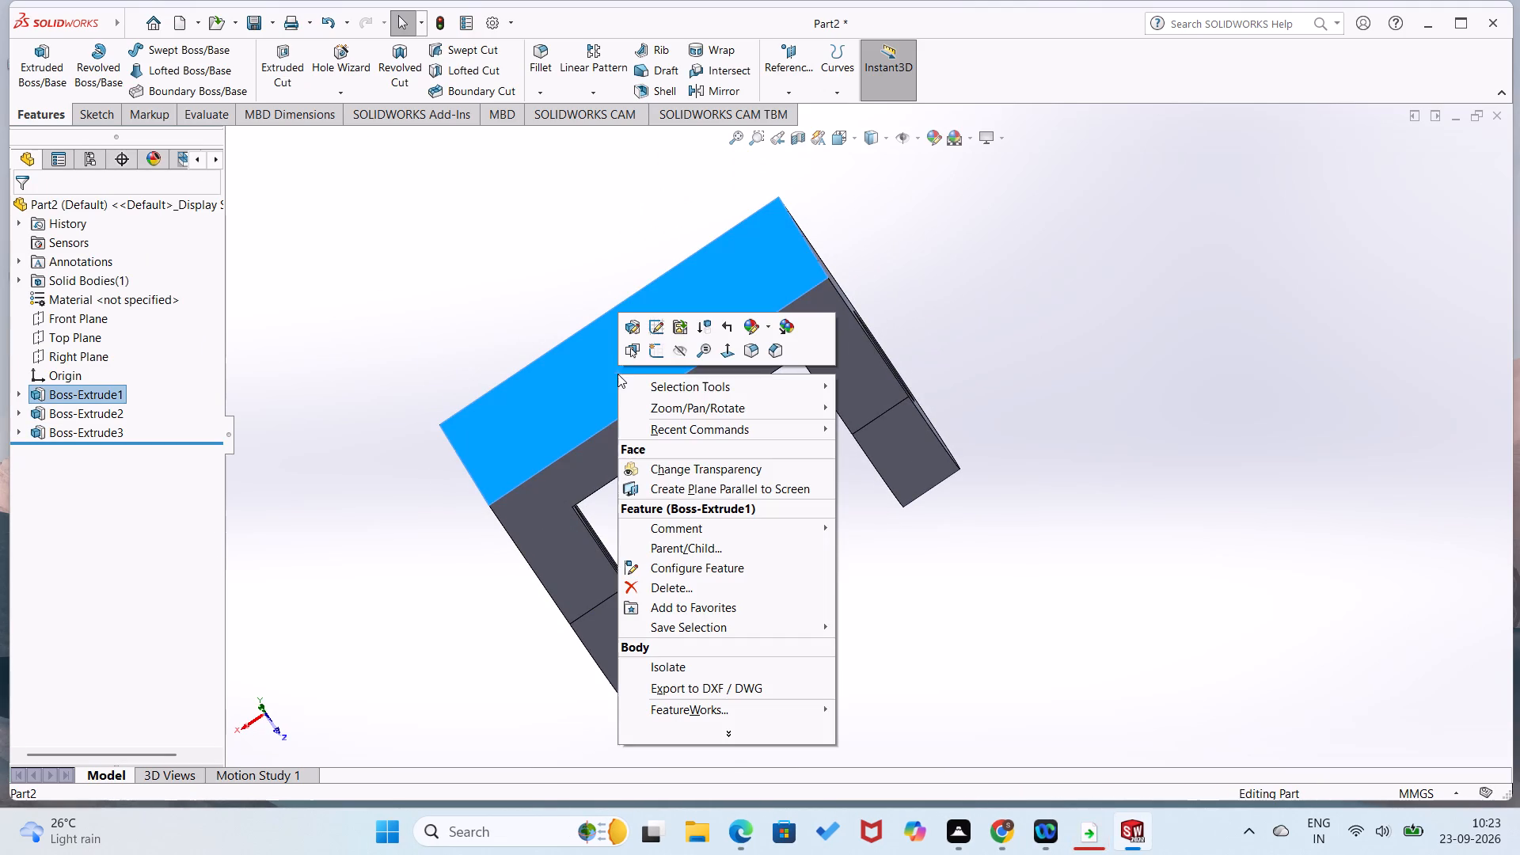
click(647, 358)
click(325, 448)
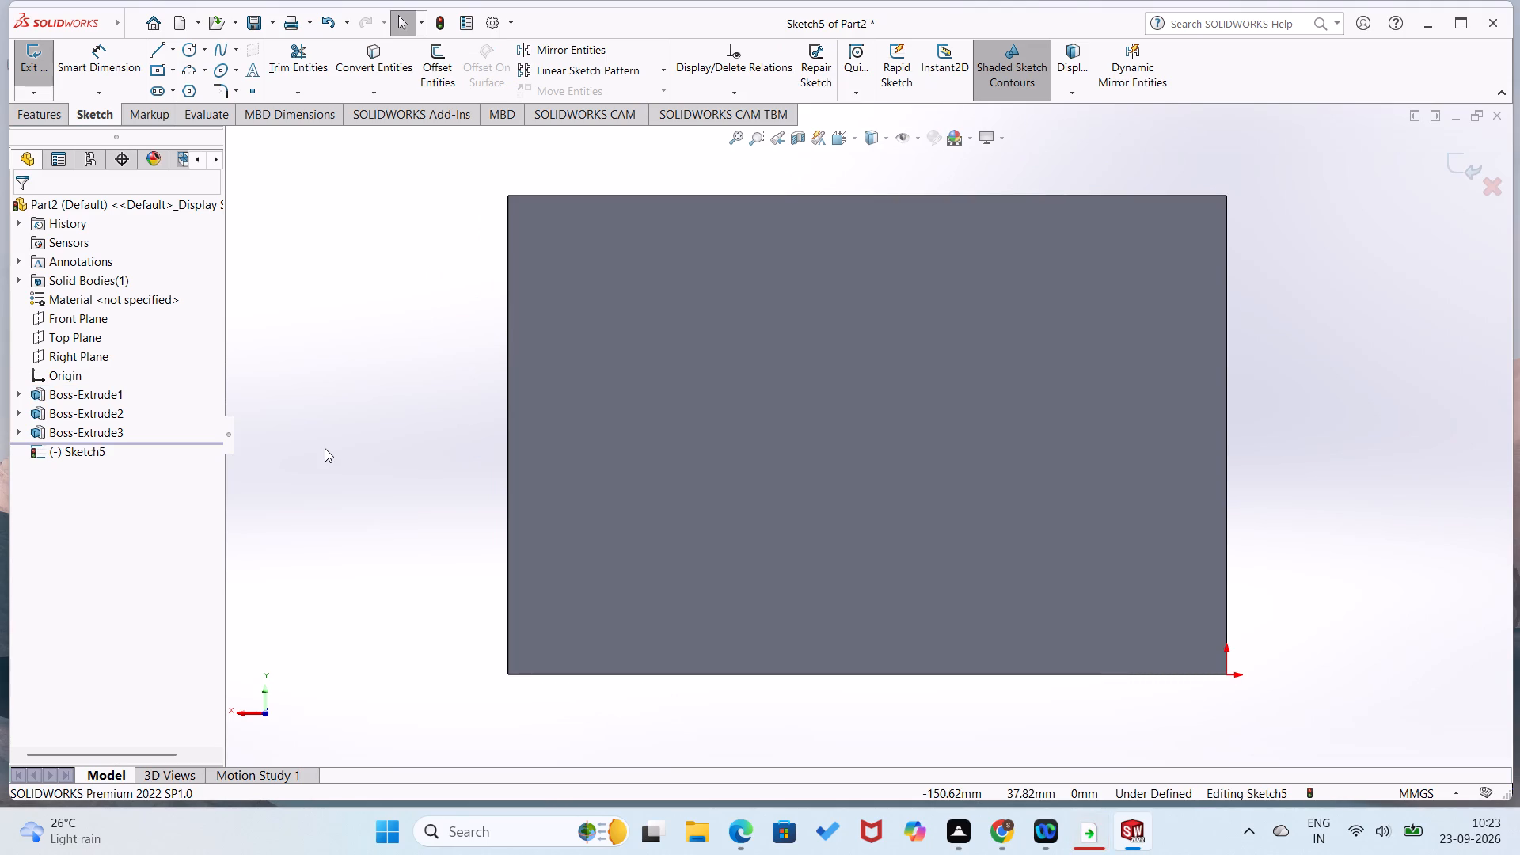
right_drag(1427, 527, 1272, 579)
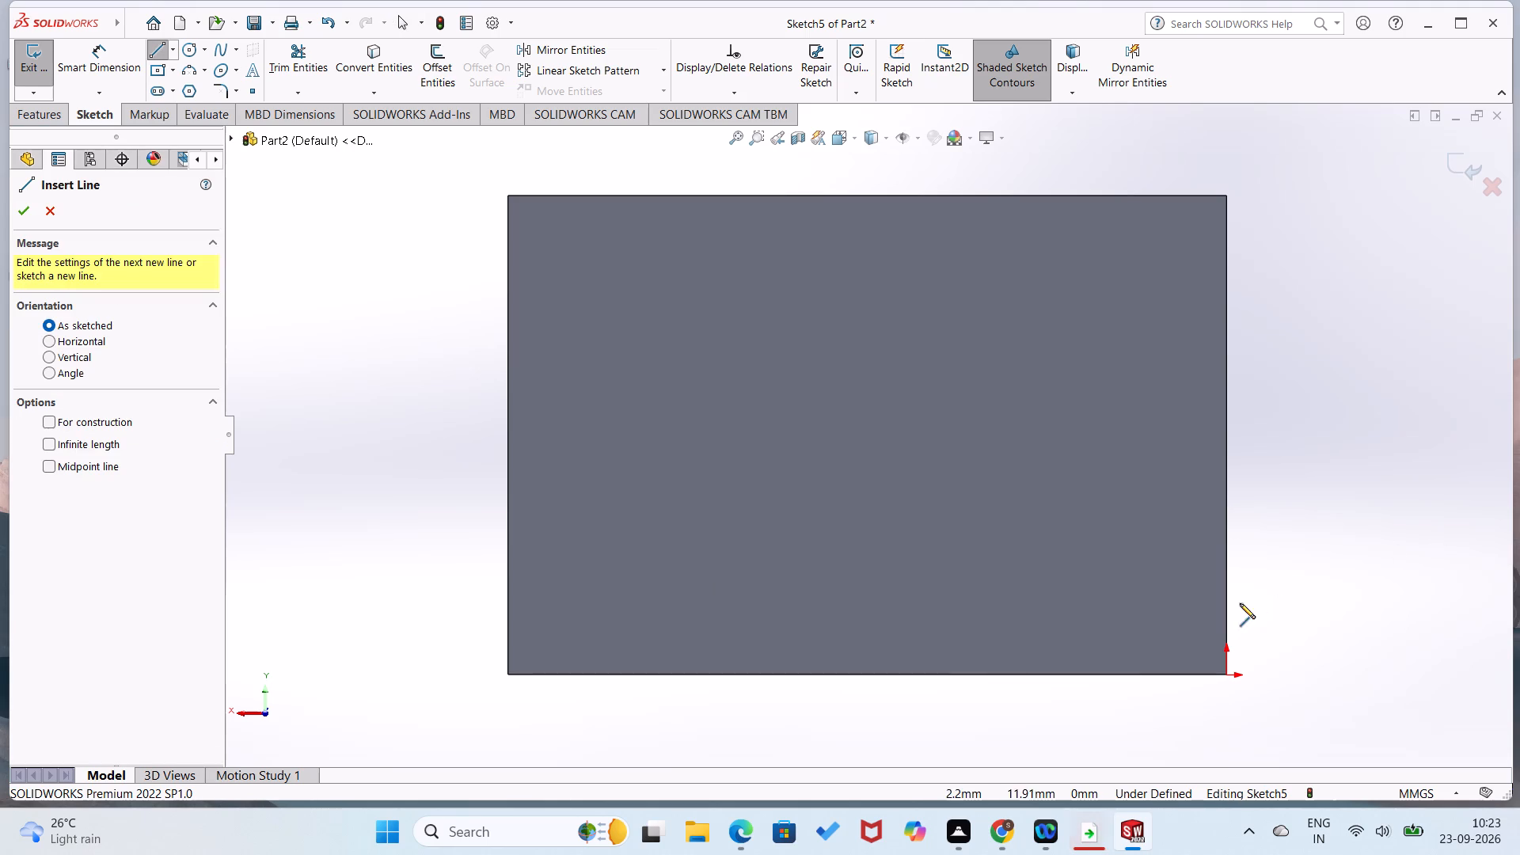
click(507, 435)
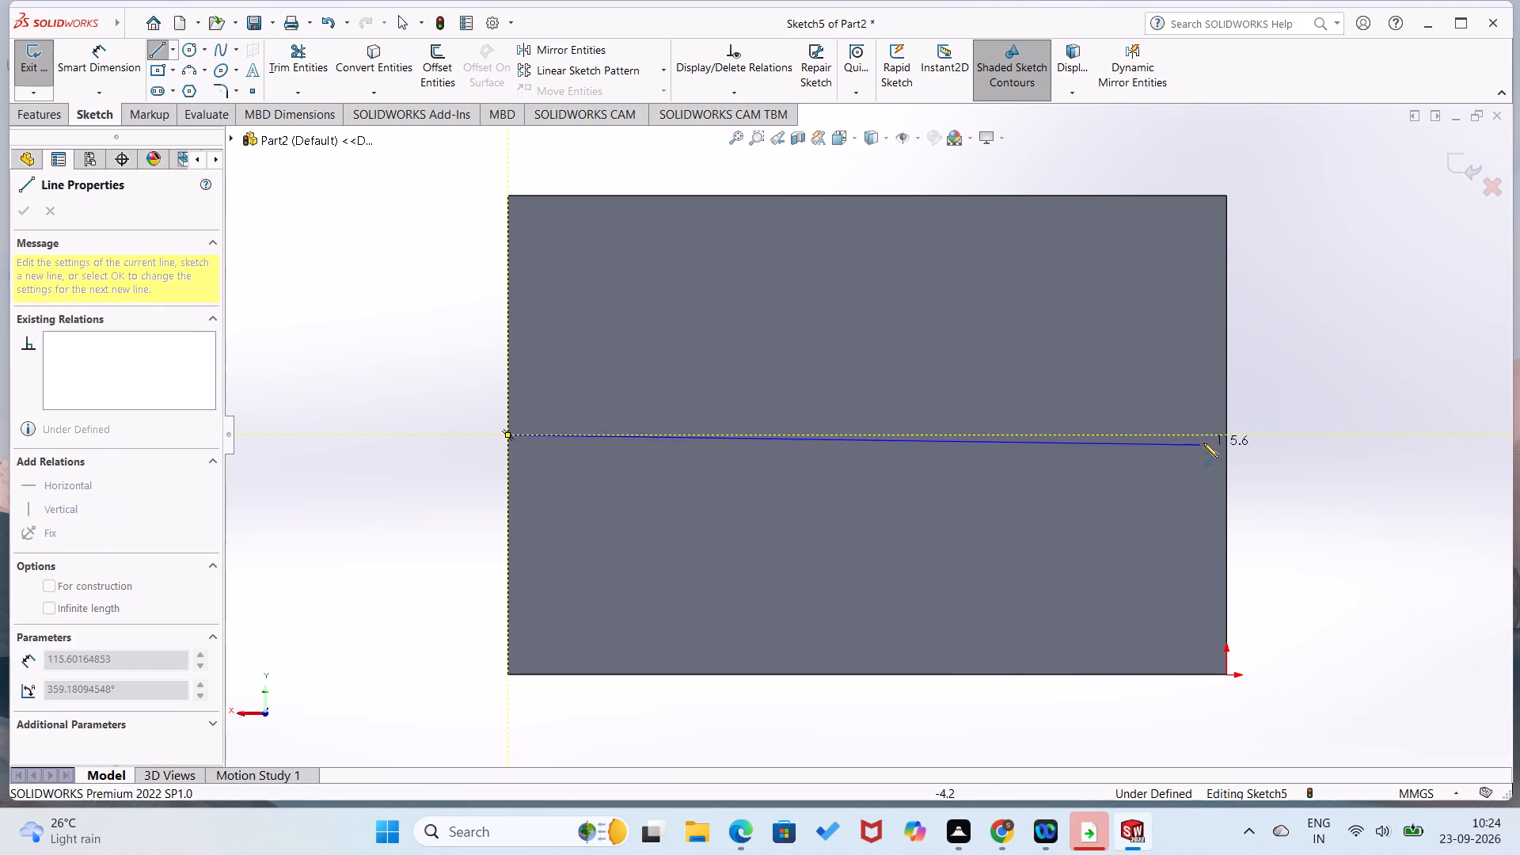
click(1229, 433)
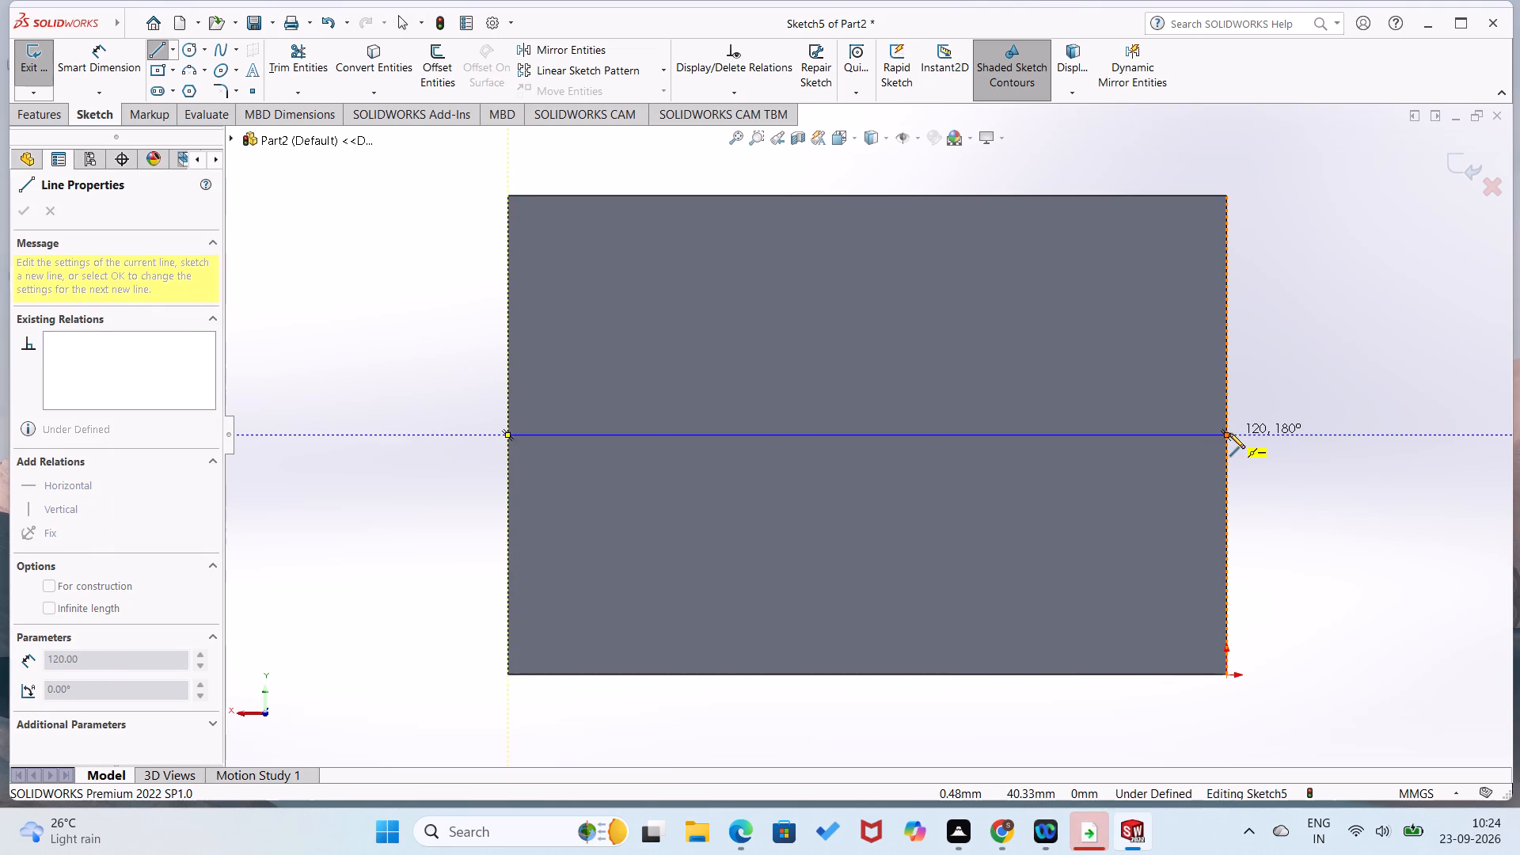
right_drag(1241, 515, 1377, 354)
Convert the plate's horizontal midline to construction geometry.
right_click(1017, 437)
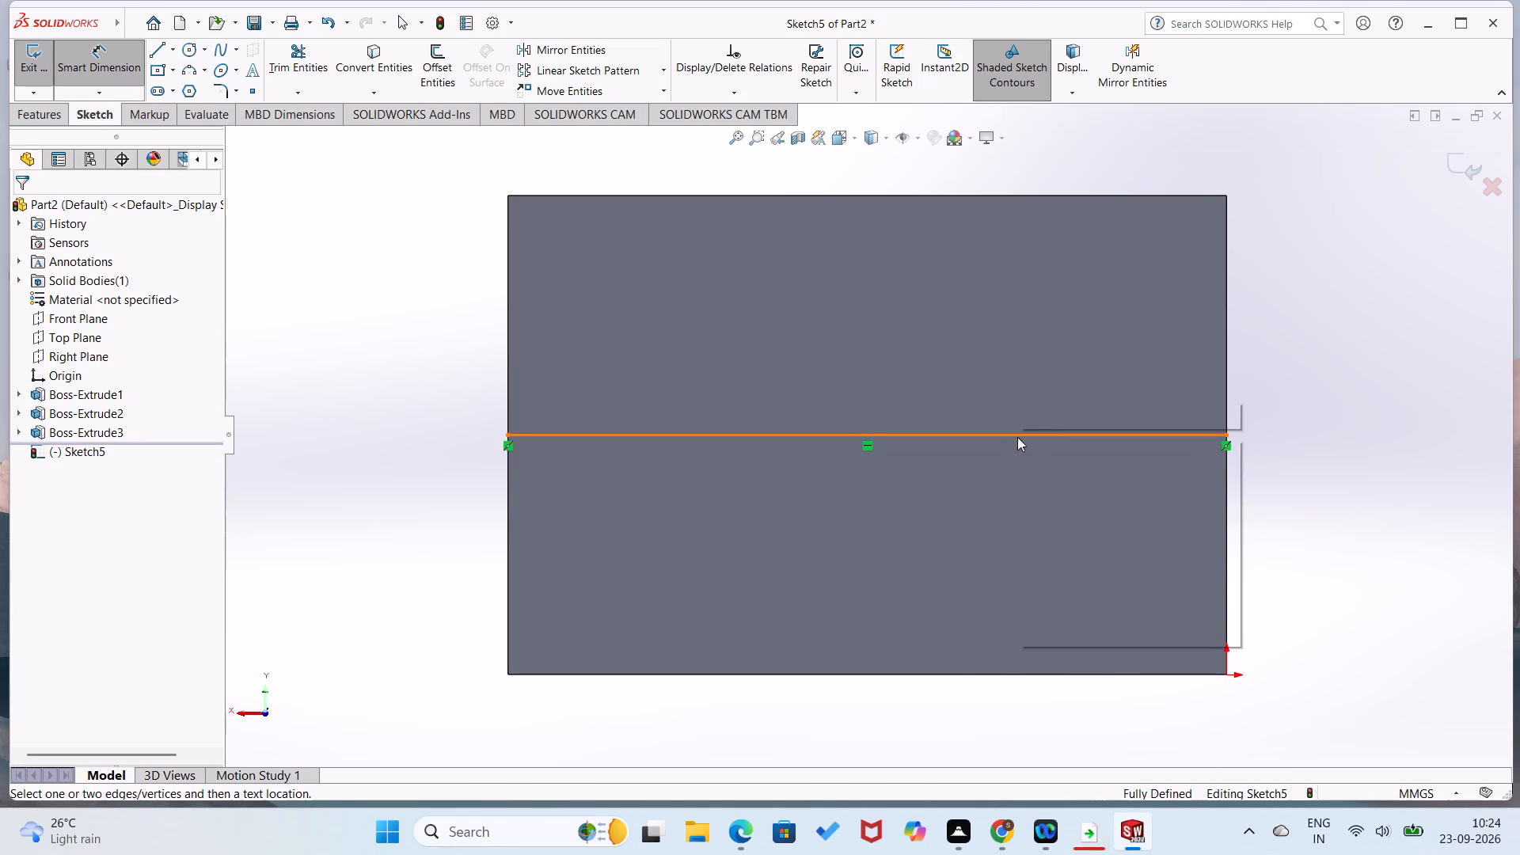
click(1052, 420)
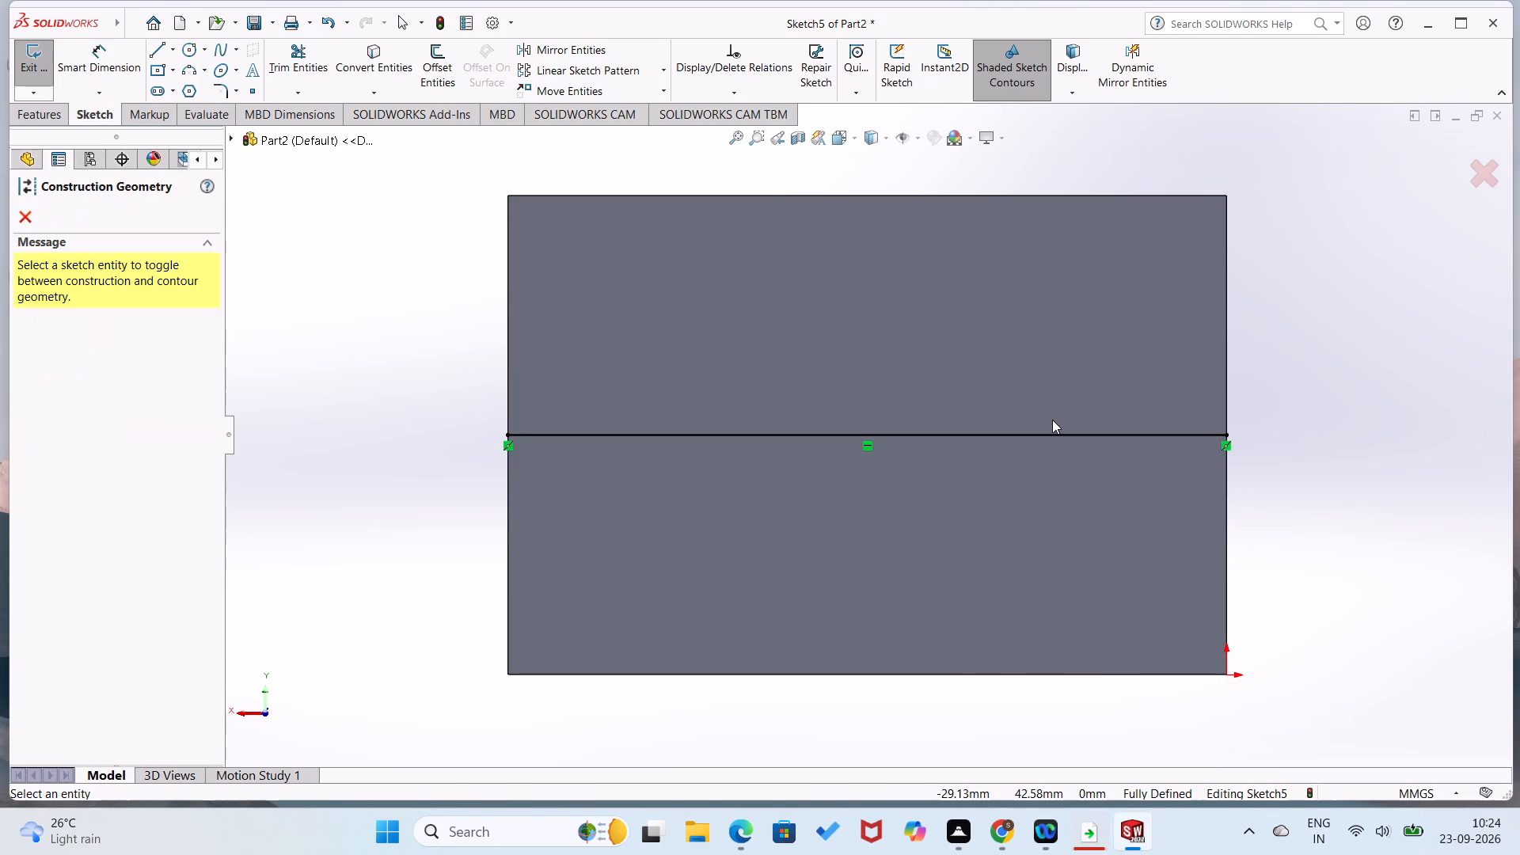
click(1112, 432)
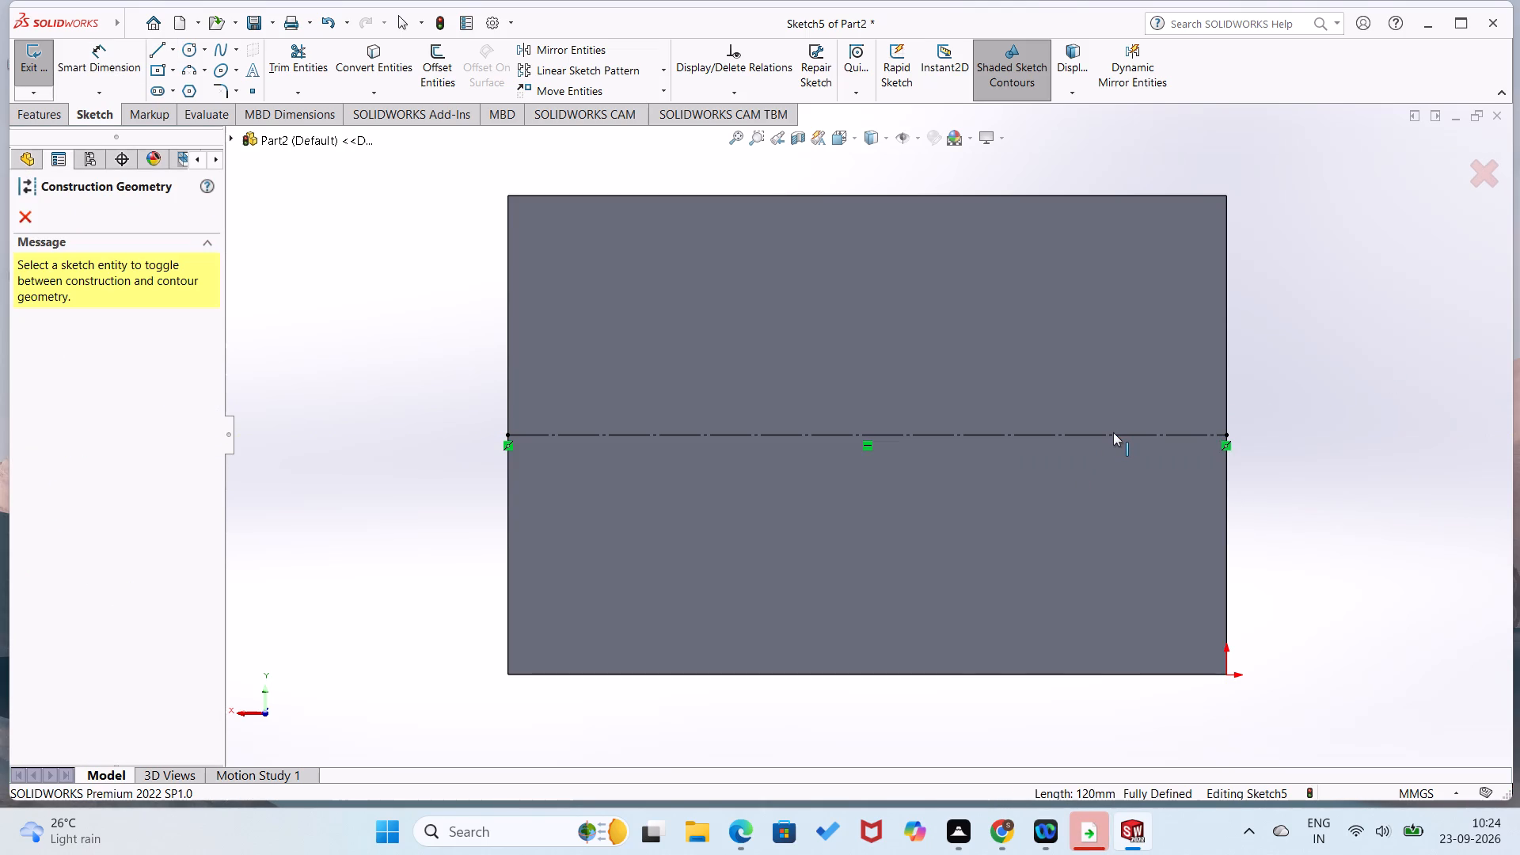
click(1390, 594)
Sketch a circle centred on the construction line's midpoint and dimension its diameter as 80 mm.
right_drag(1390, 593, 1448, 526)
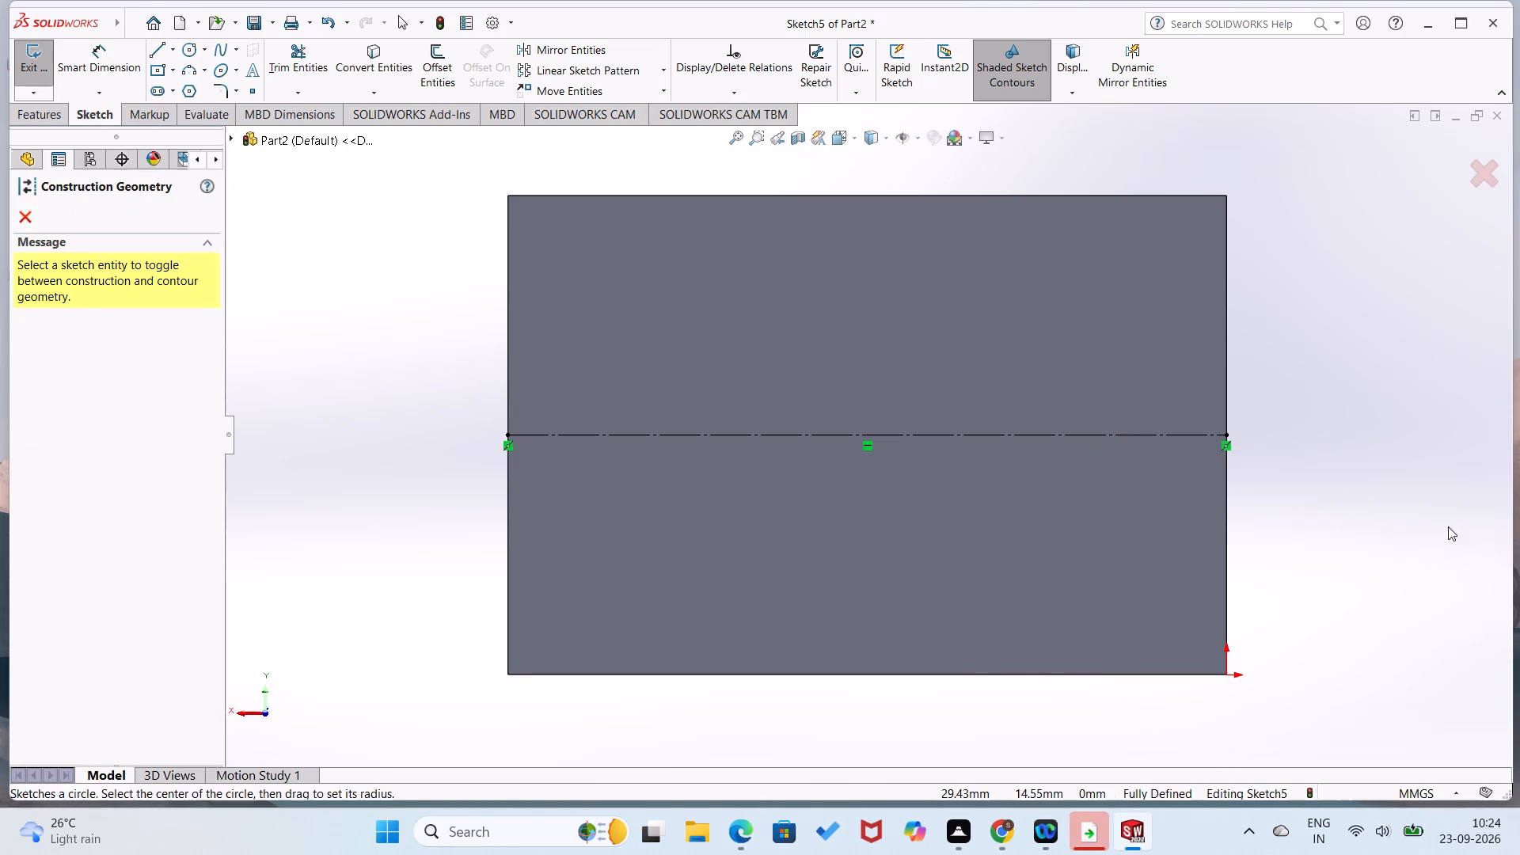
right_drag(1448, 526, 1478, 469)
right_drag(1333, 550, 1446, 527)
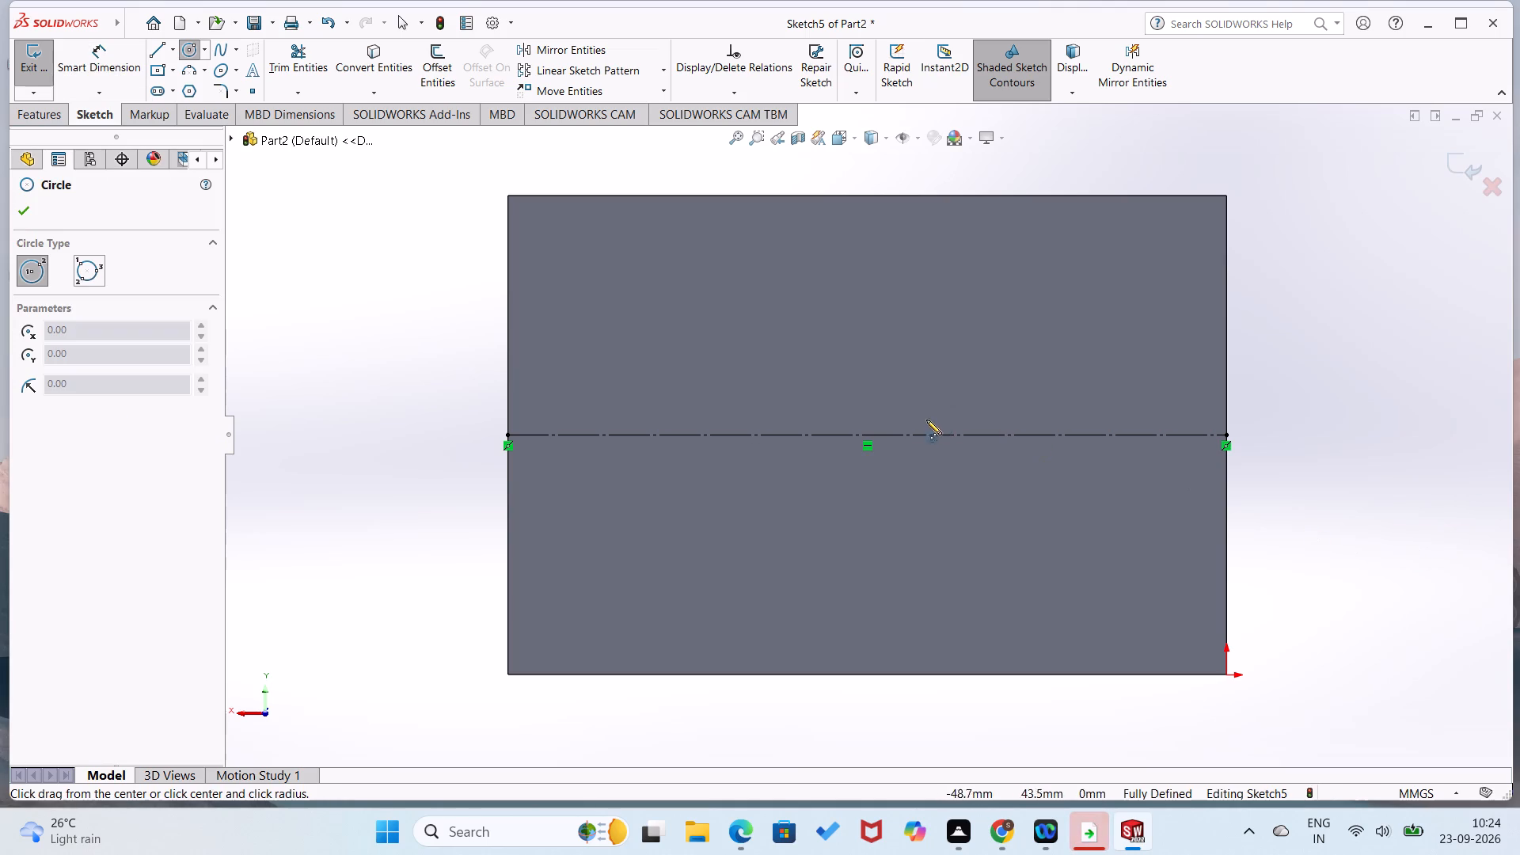
click(866, 435)
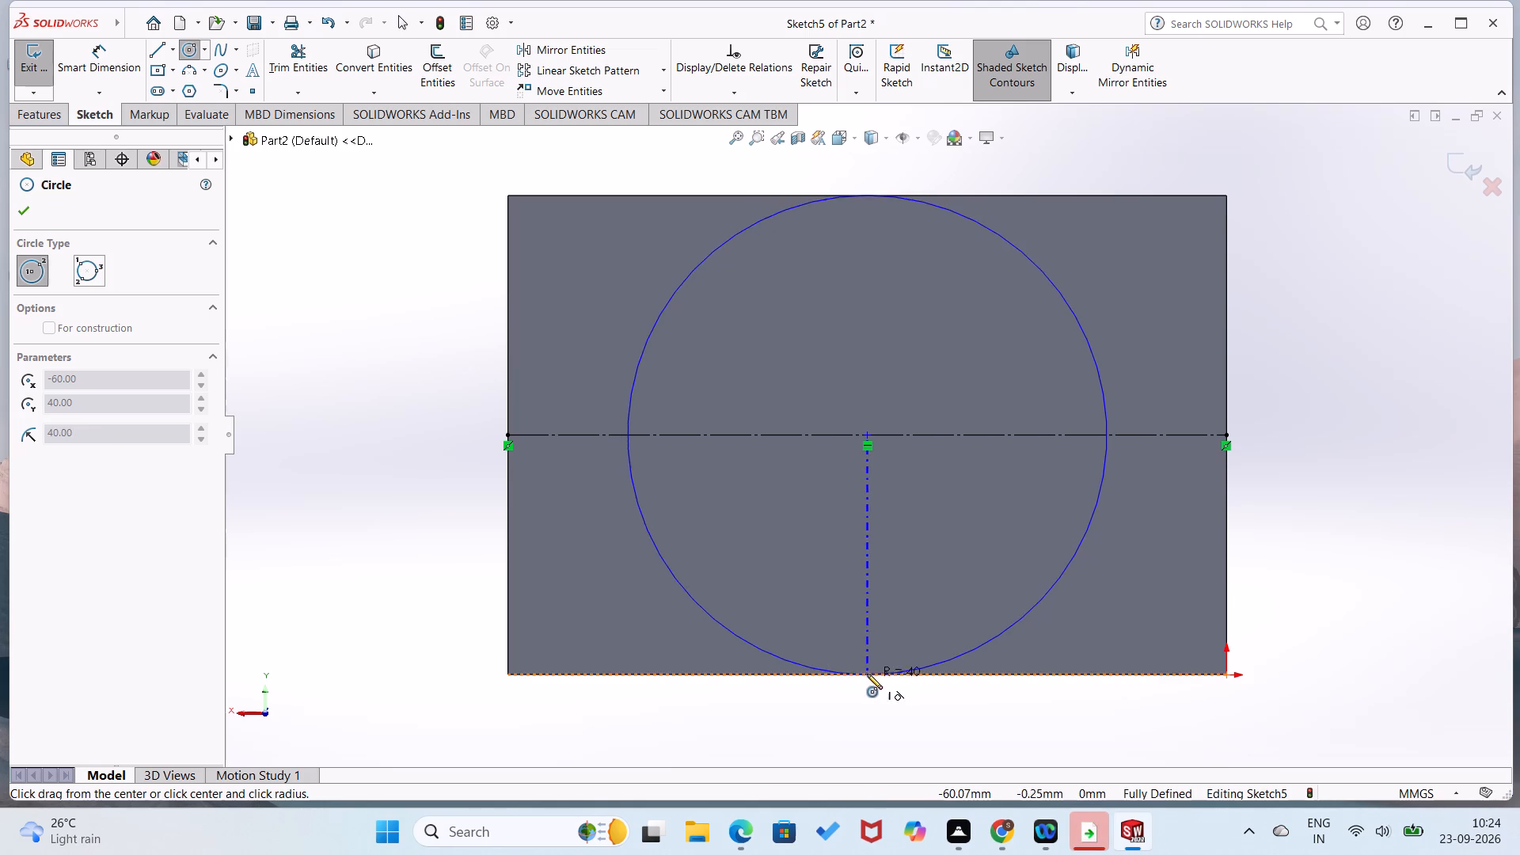
click(876, 654)
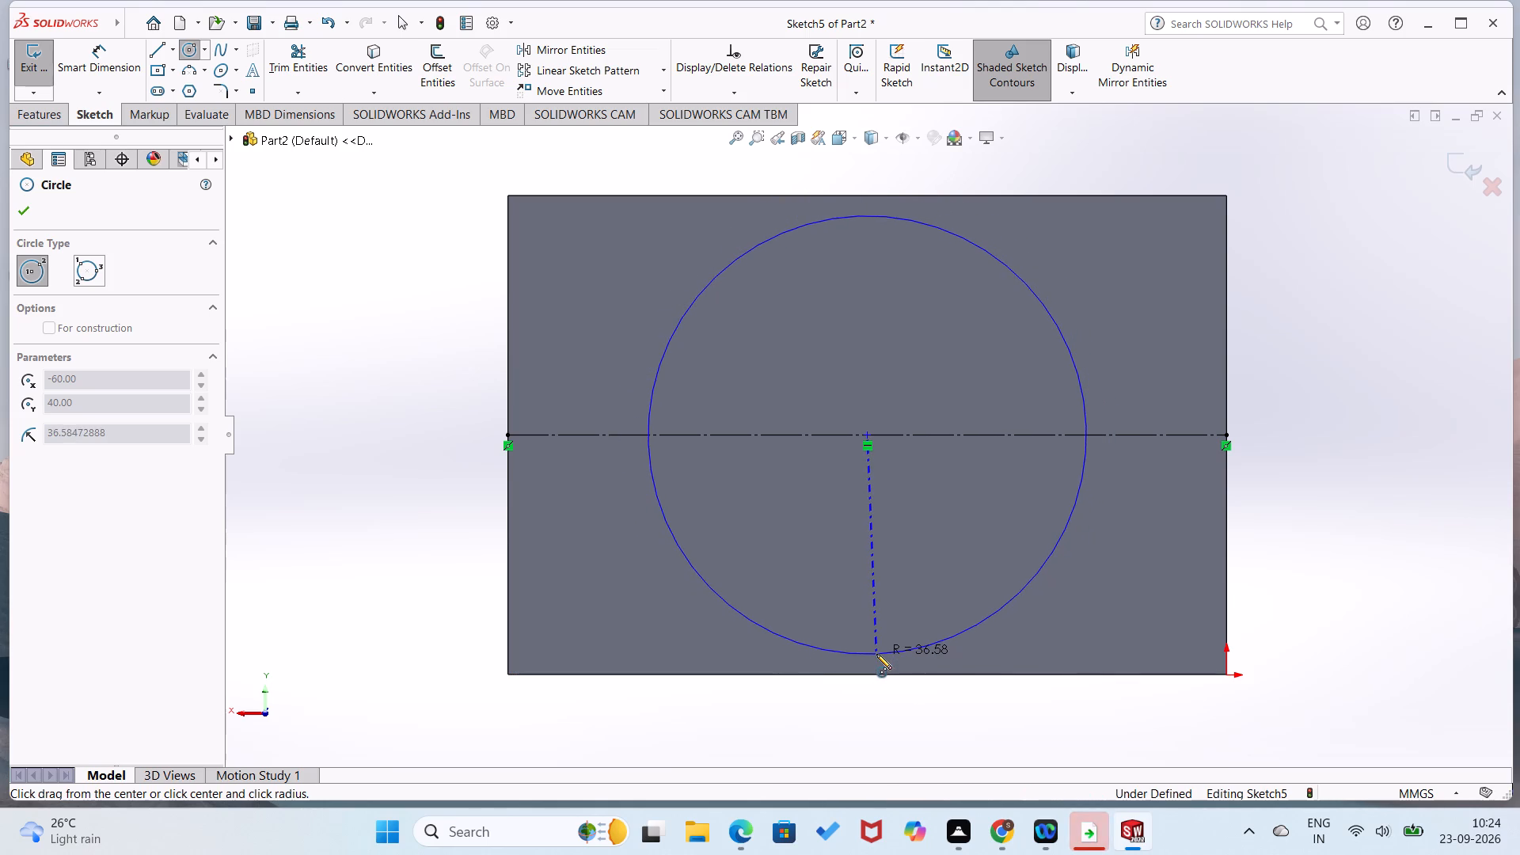
right_drag(951, 573, 1128, 313)
drag(1077, 504, 1091, 512)
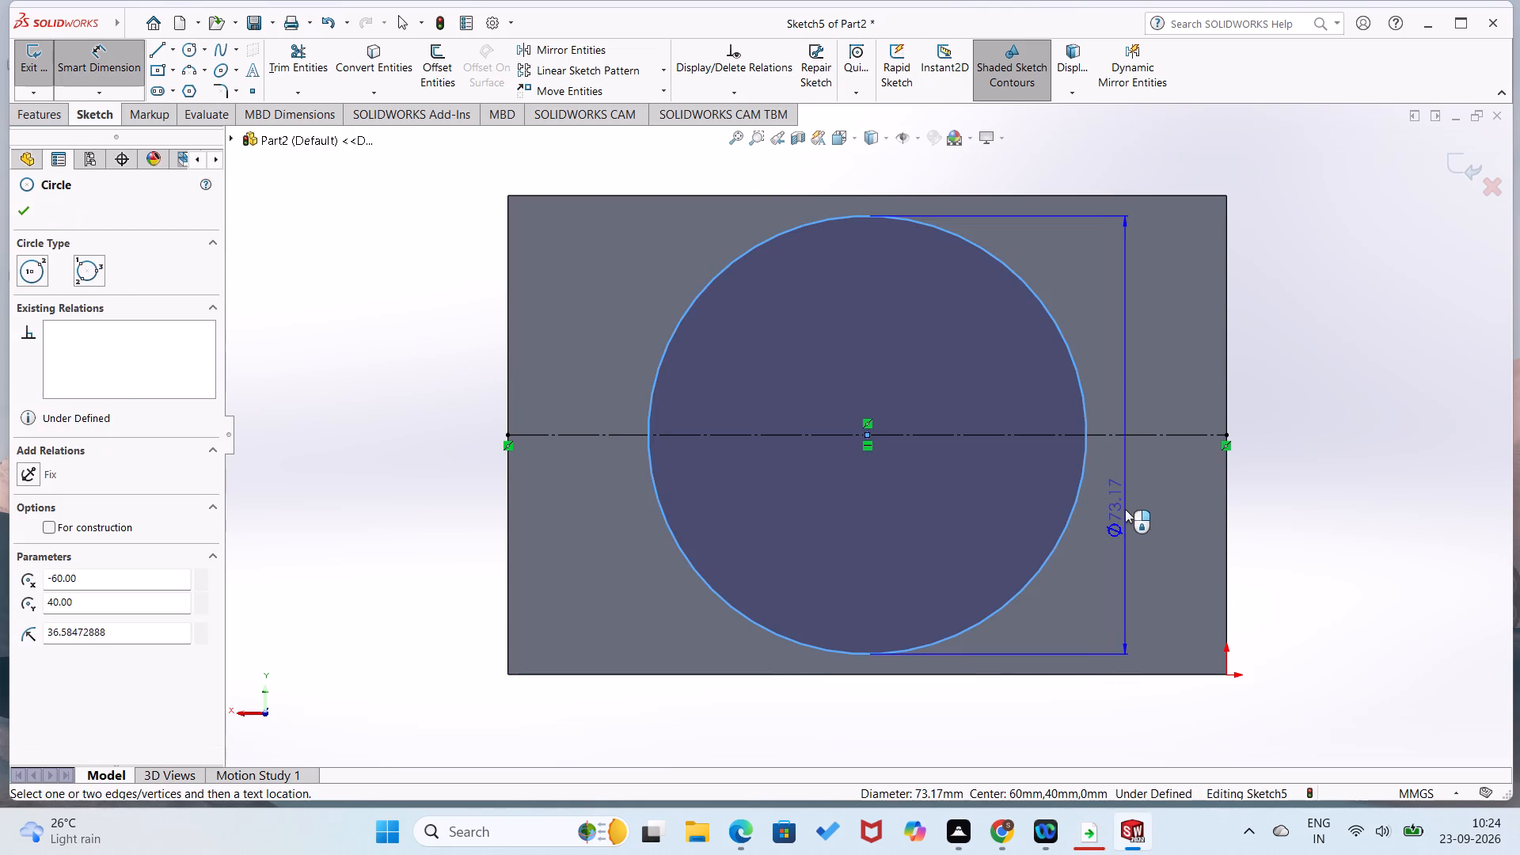
click(1125, 509)
text(80)
key(Return)
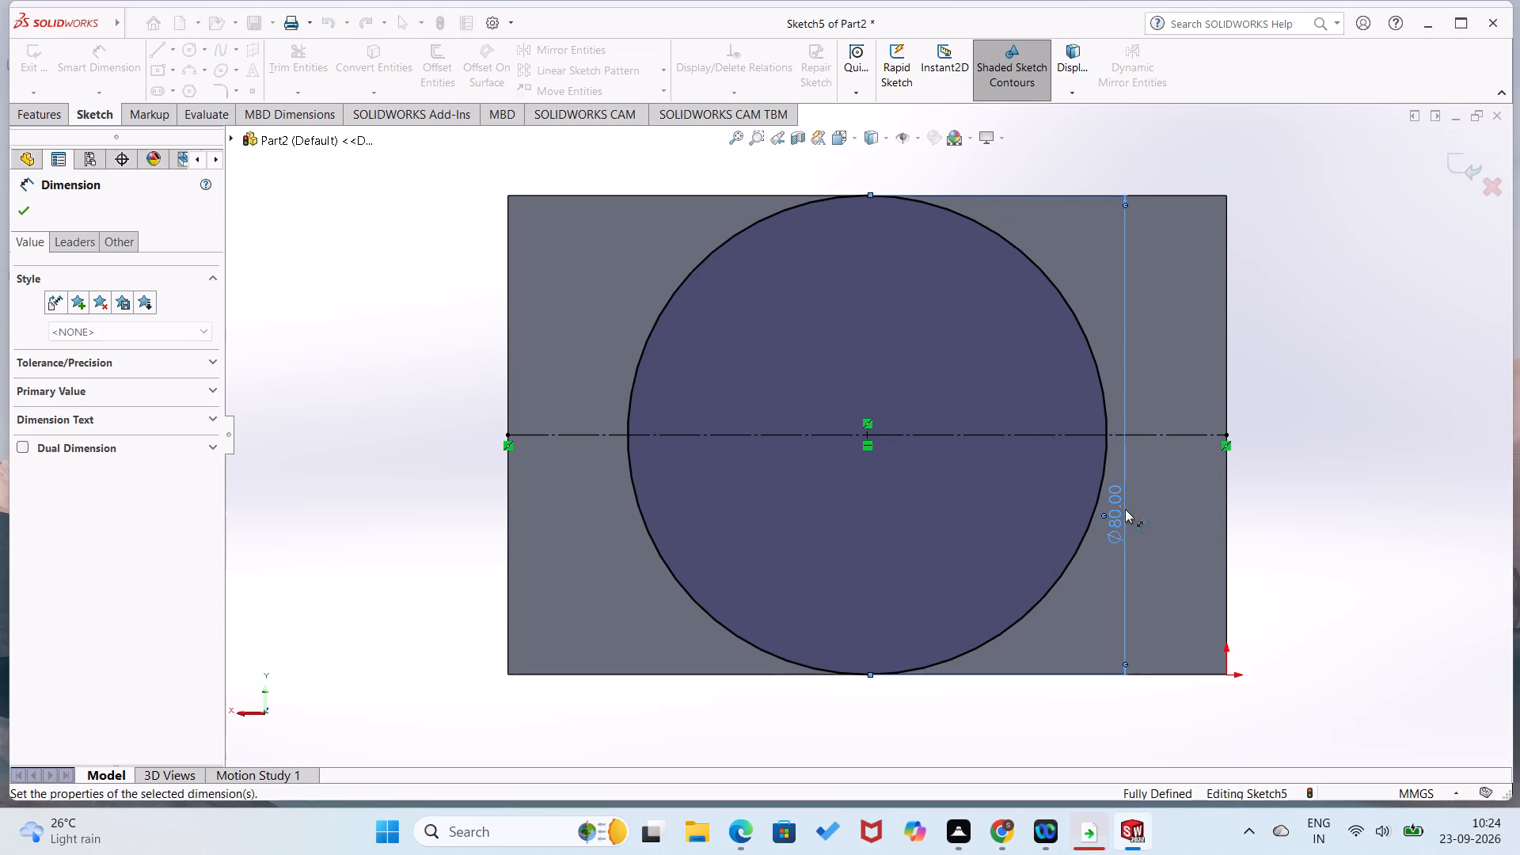
click(1270, 460)
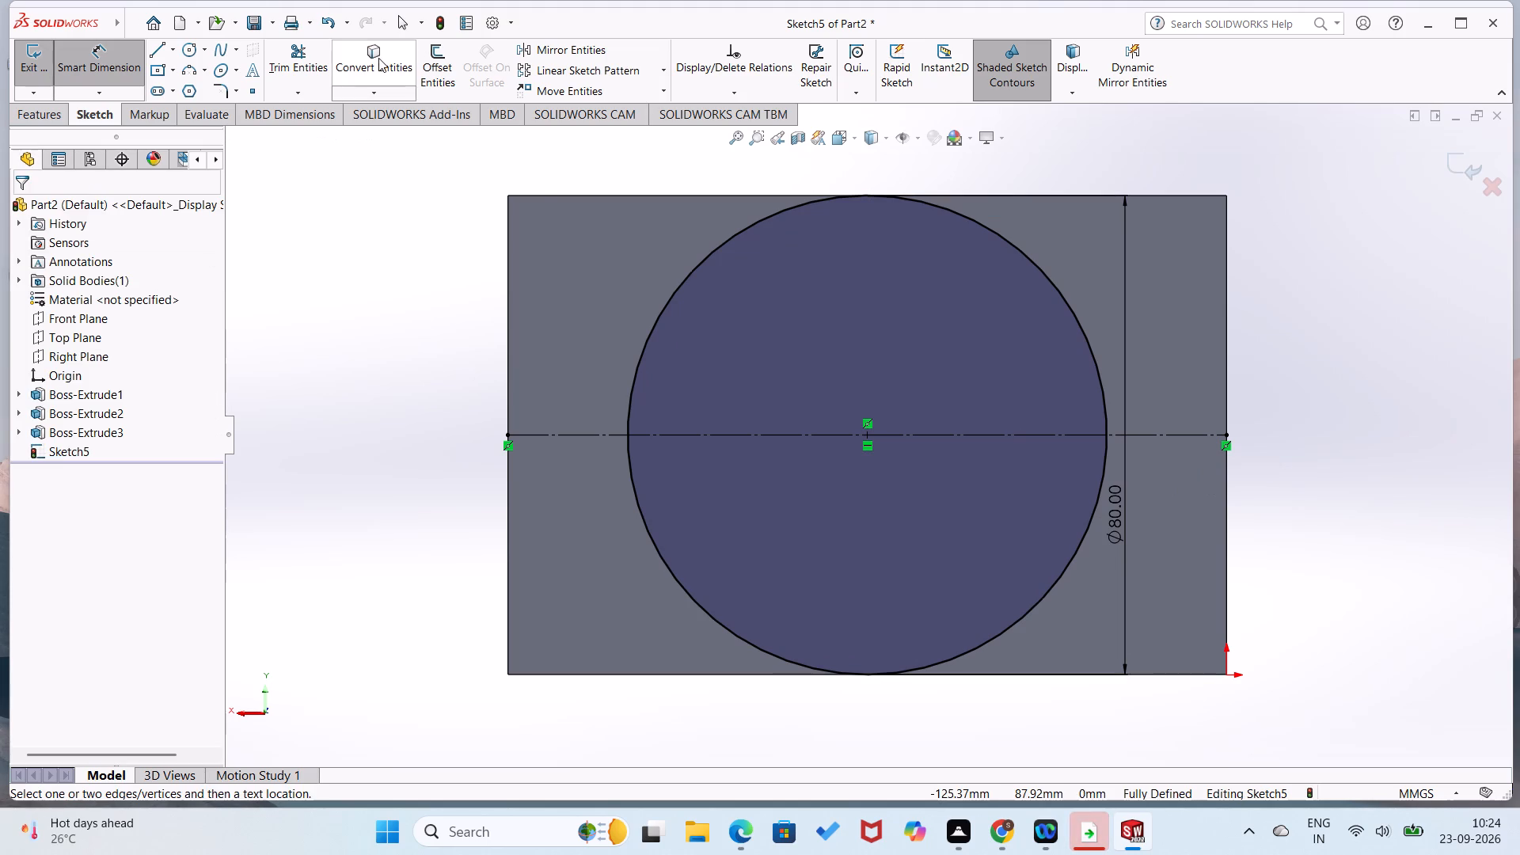
Extrude the 80 mm circle 20 mm blind outward from the plate, merged with the body.
click(40, 112)
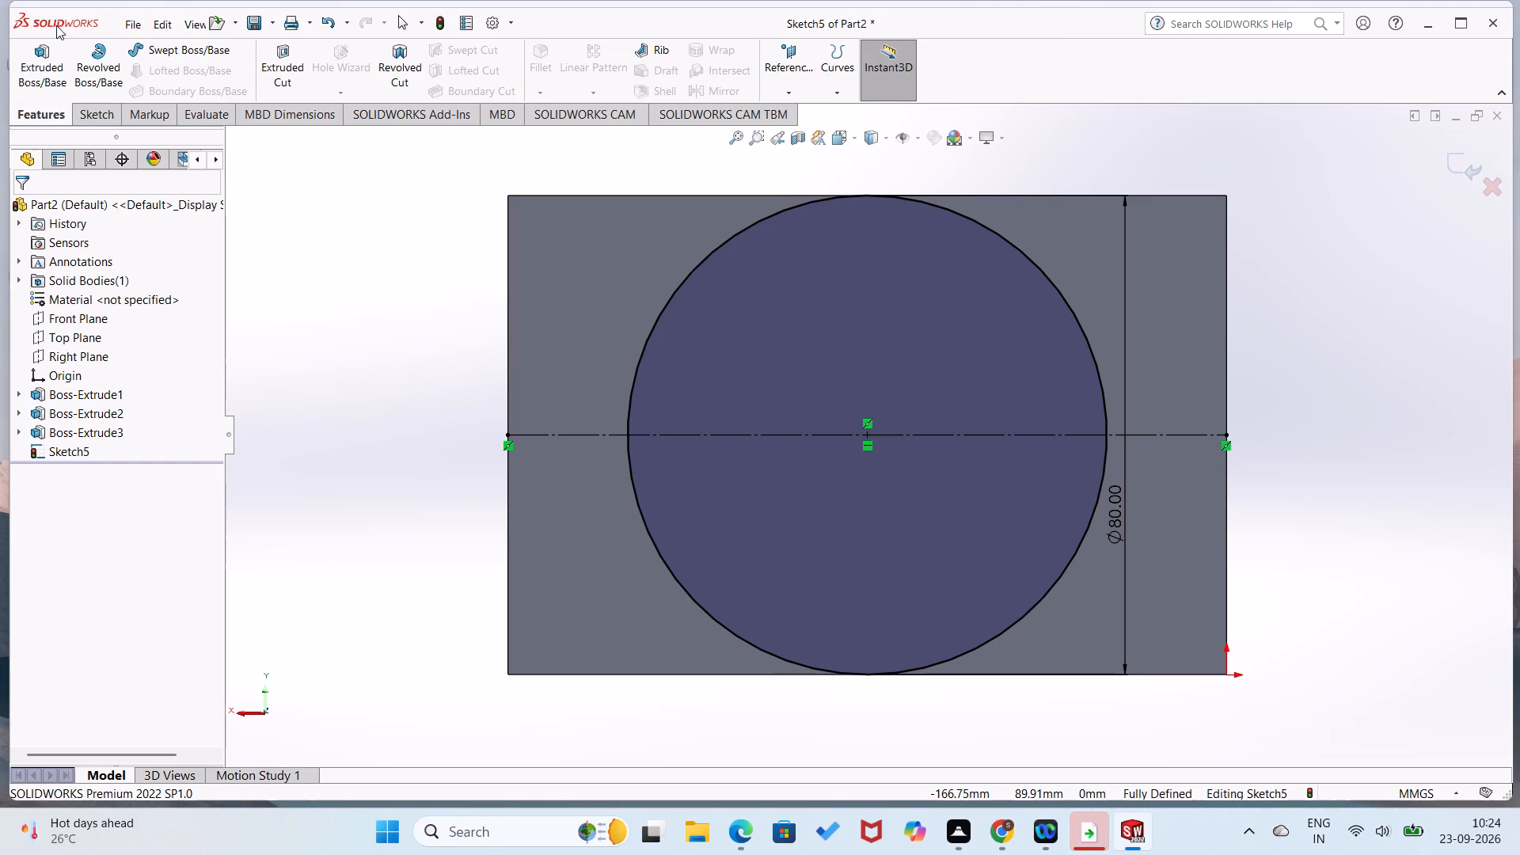
click(42, 55)
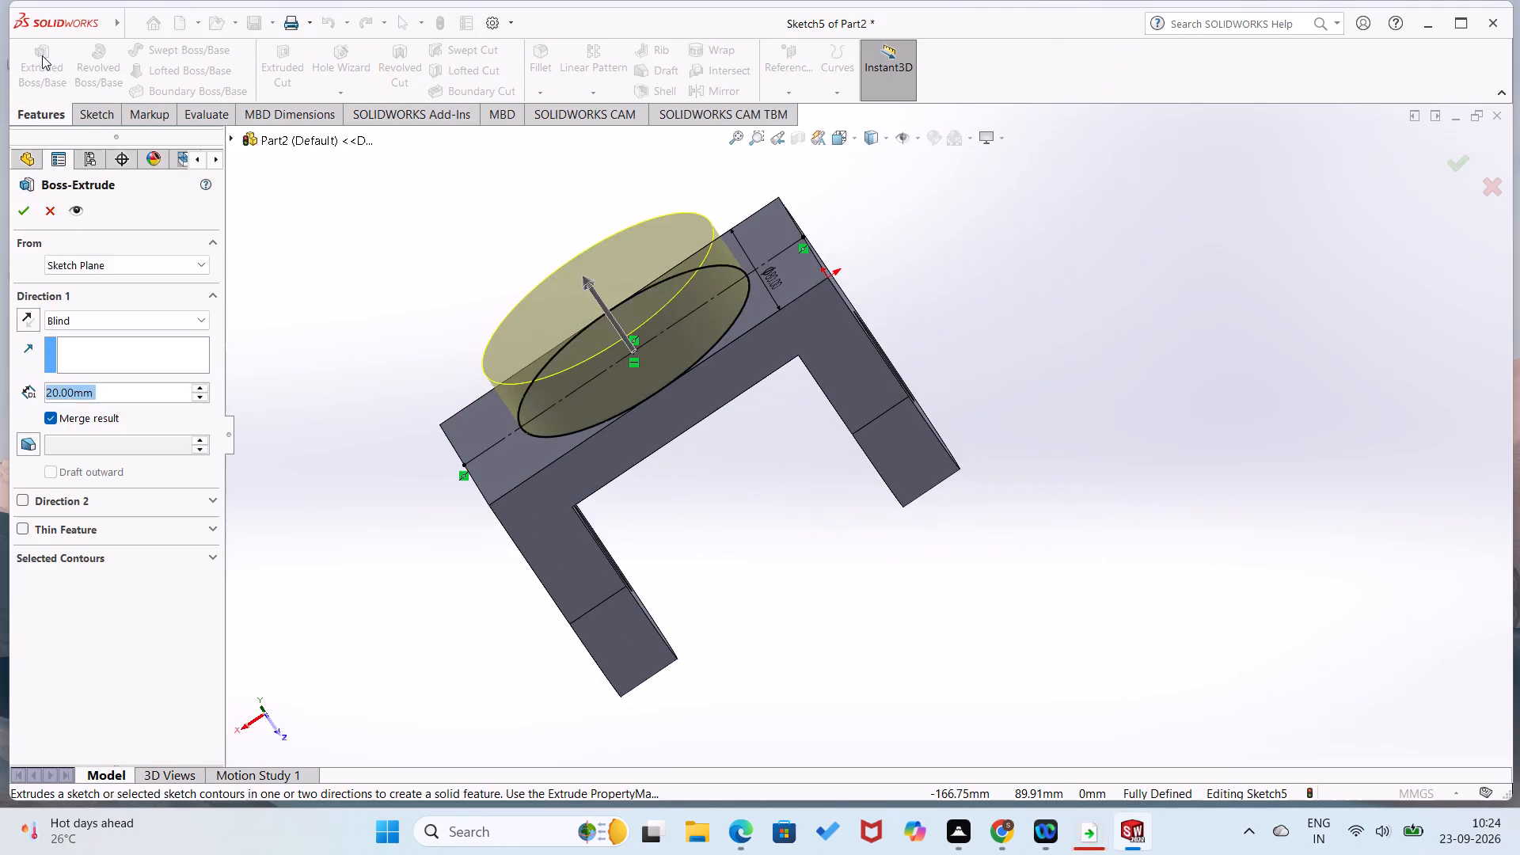
click(29, 204)
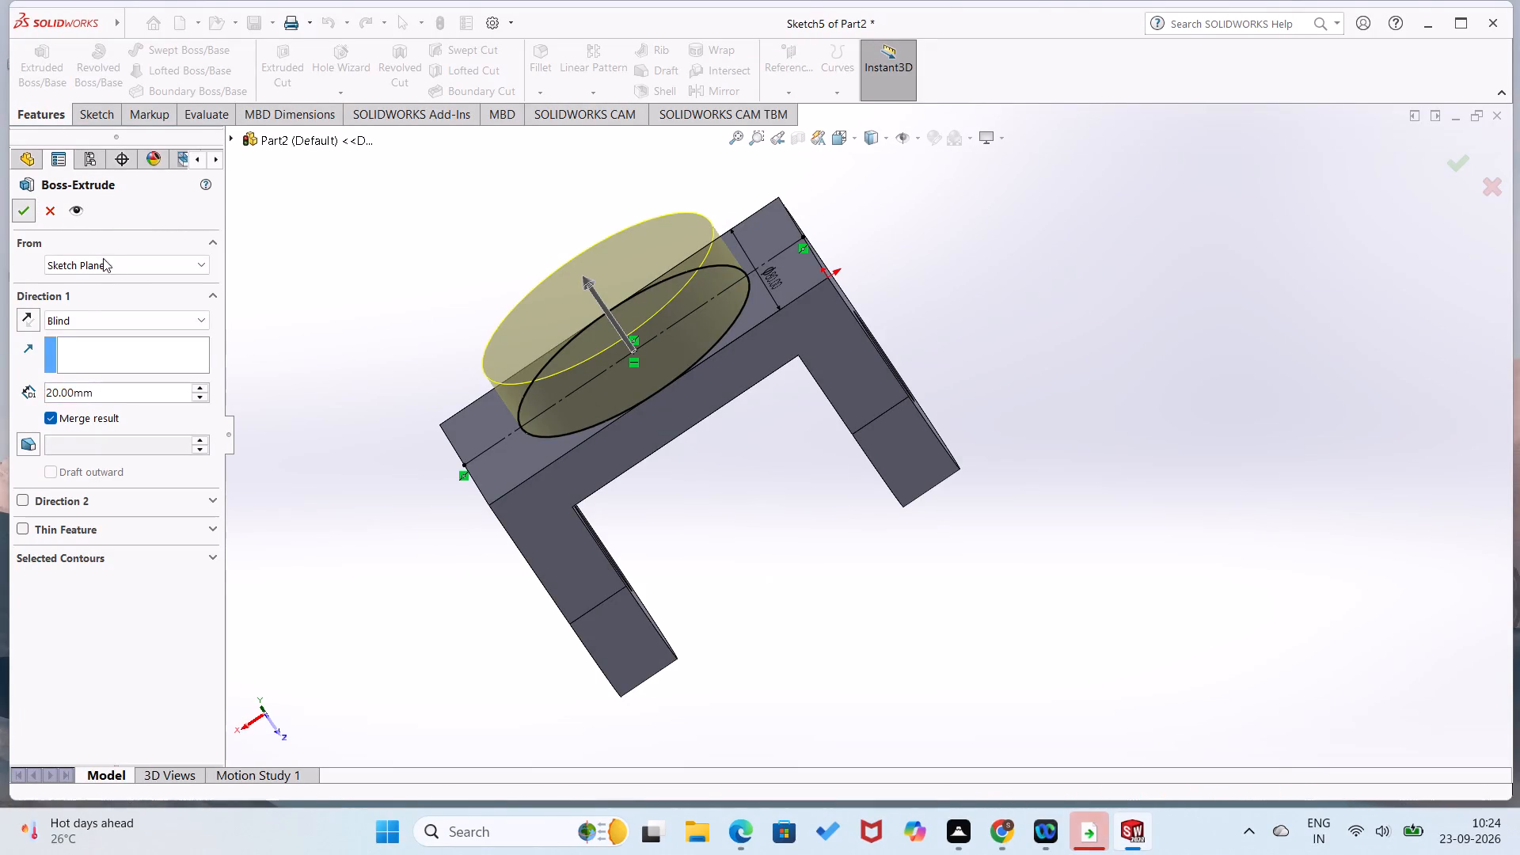
click(237, 279)
On the round boss's end face, sketch a circle concentric with the boss and dimension its diameter as 60 mm.
right_click(520, 348)
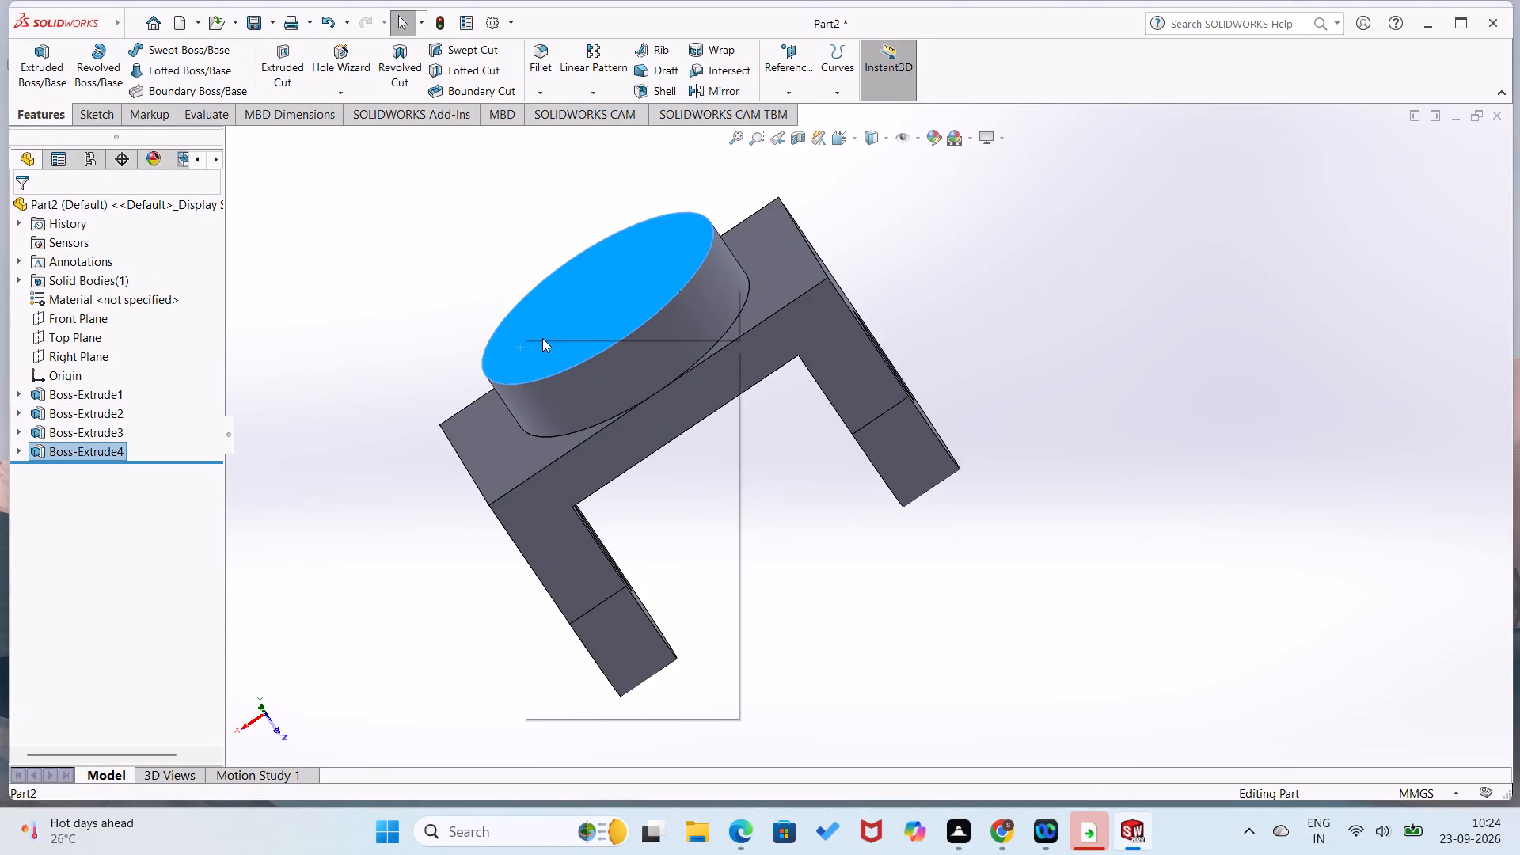
click(564, 325)
click(414, 373)
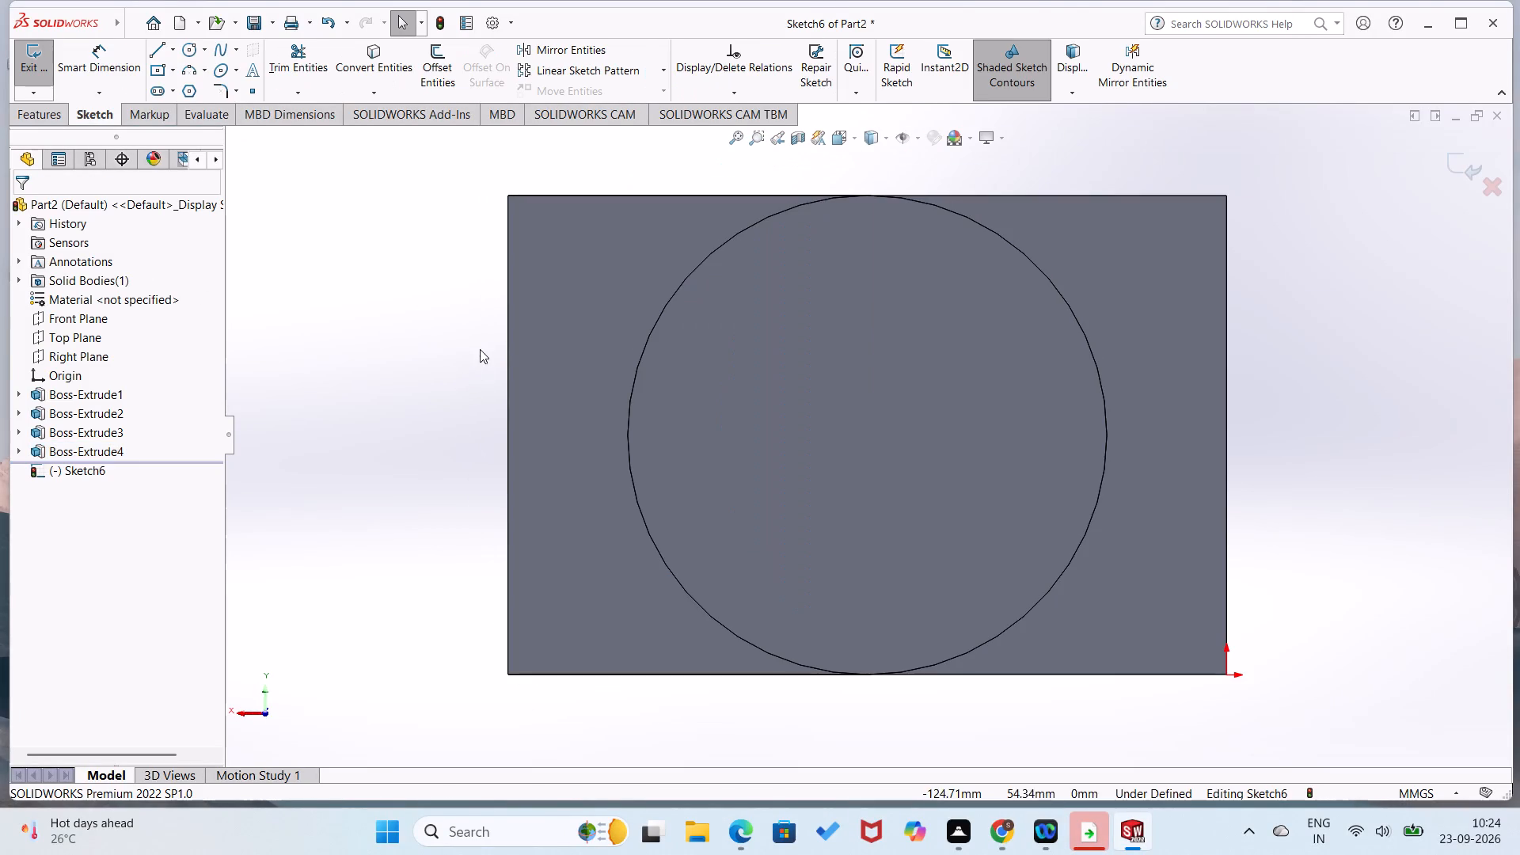
right_drag(480, 349, 351, 431)
right_drag(291, 277, 370, 224)
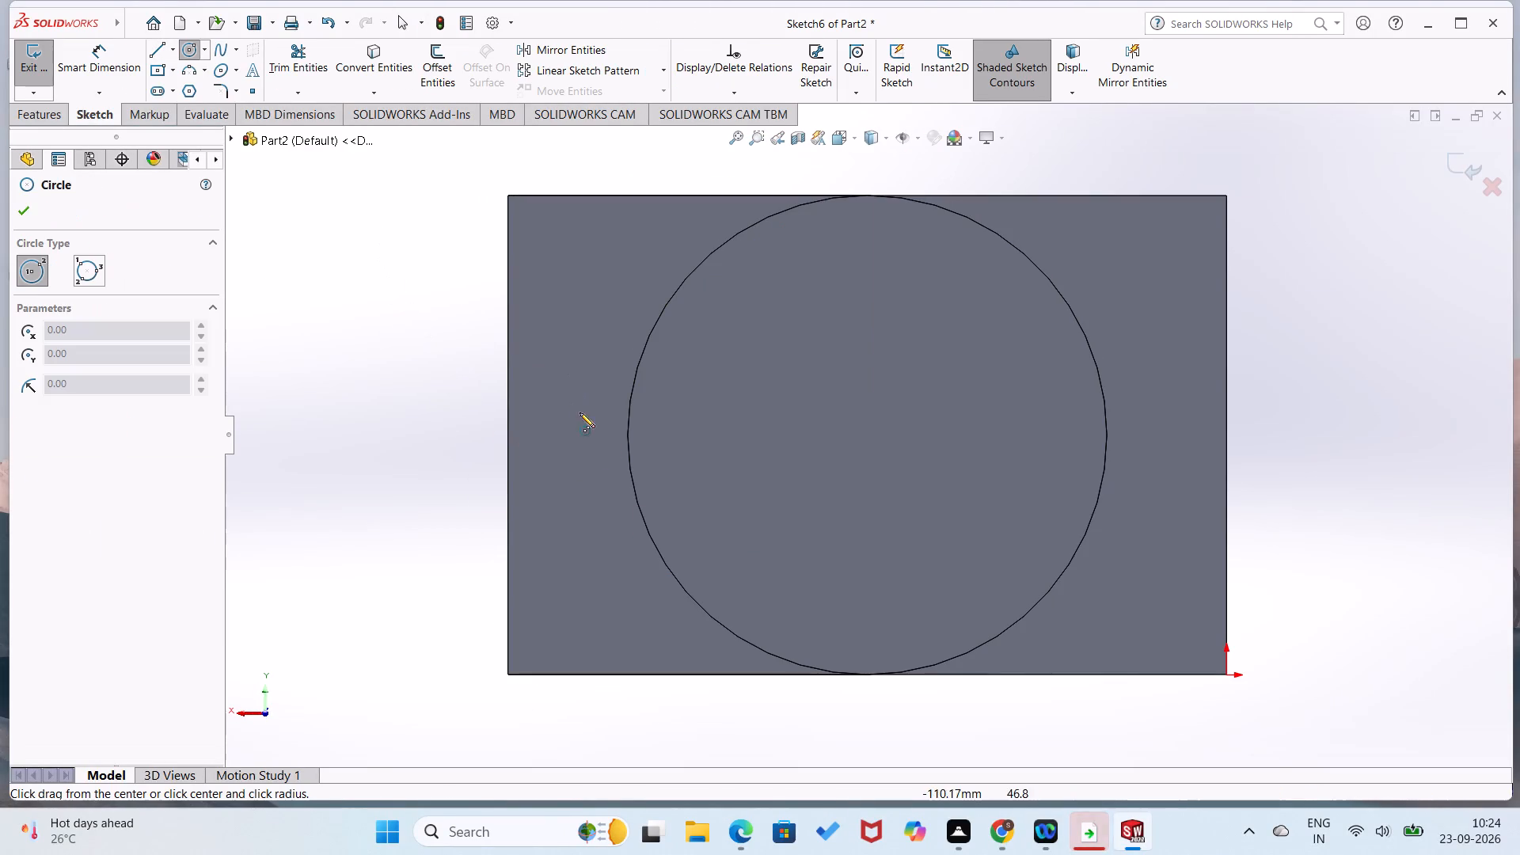
click(868, 438)
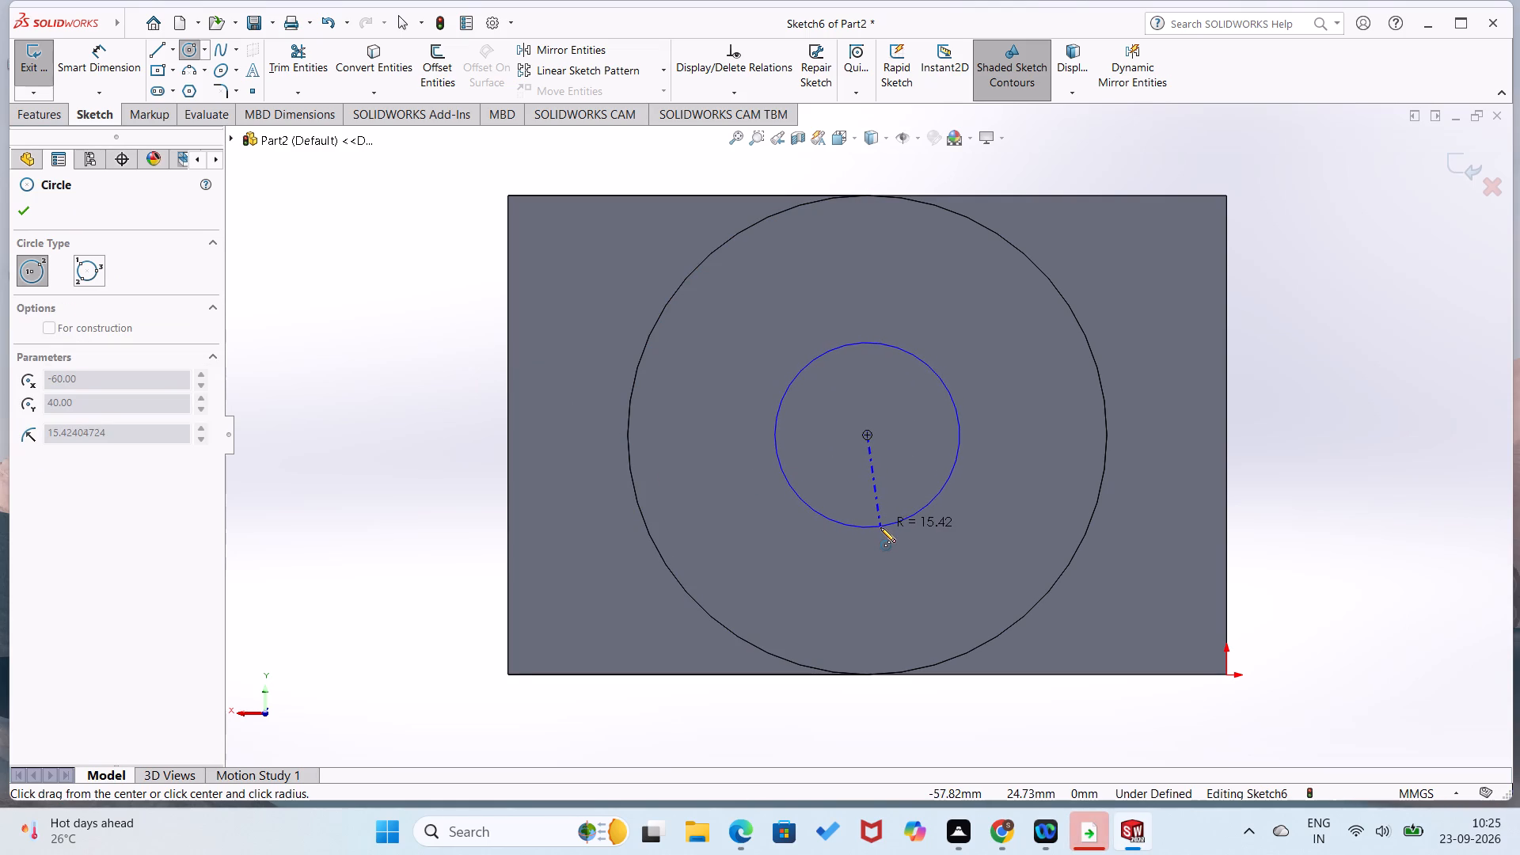
click(879, 546)
right_drag(975, 444, 1009, 364)
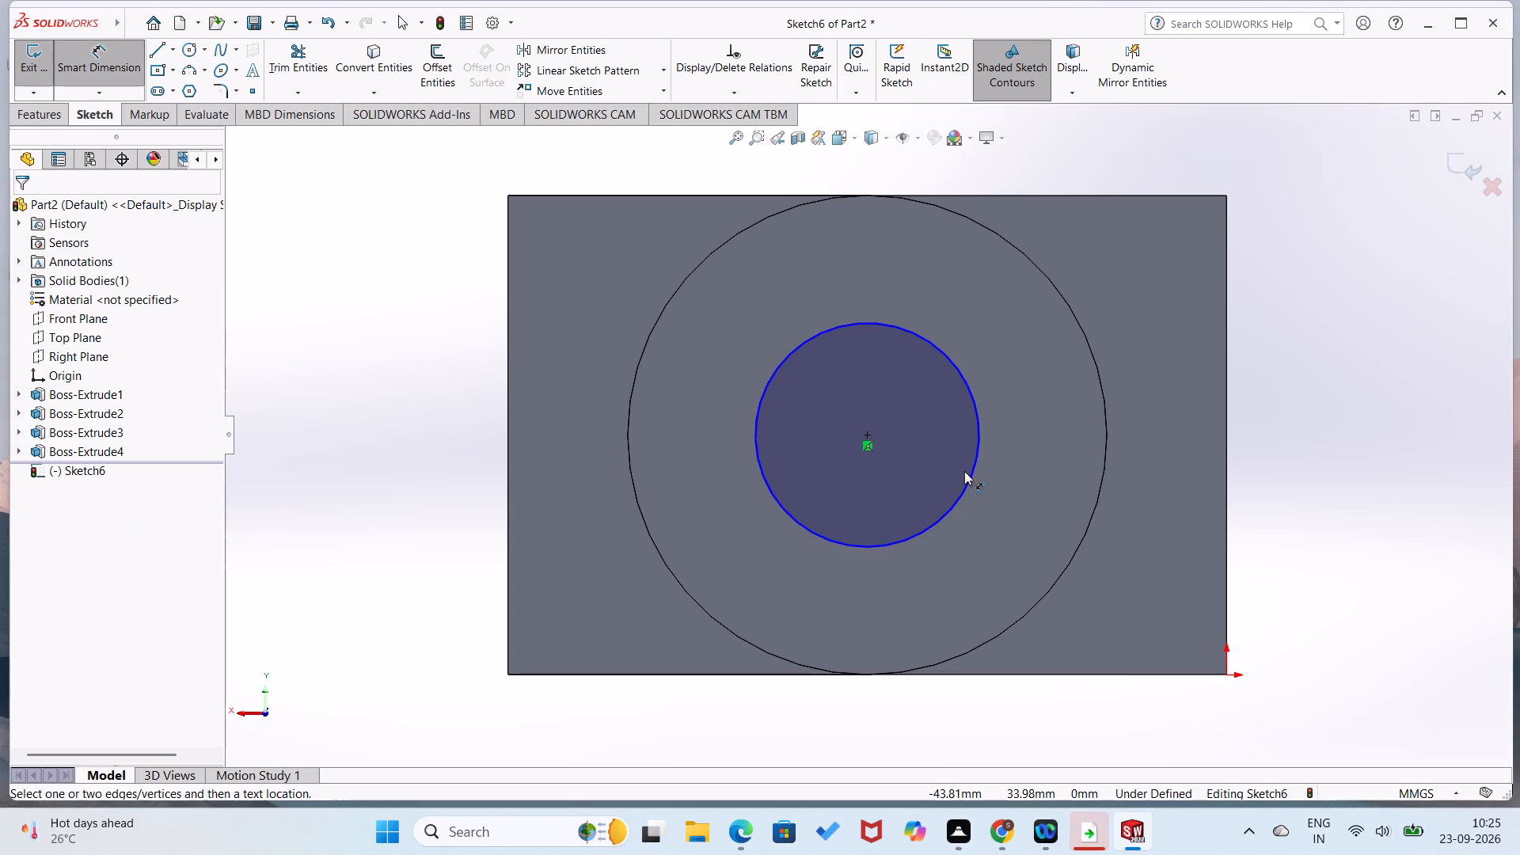
click(969, 477)
click(1038, 486)
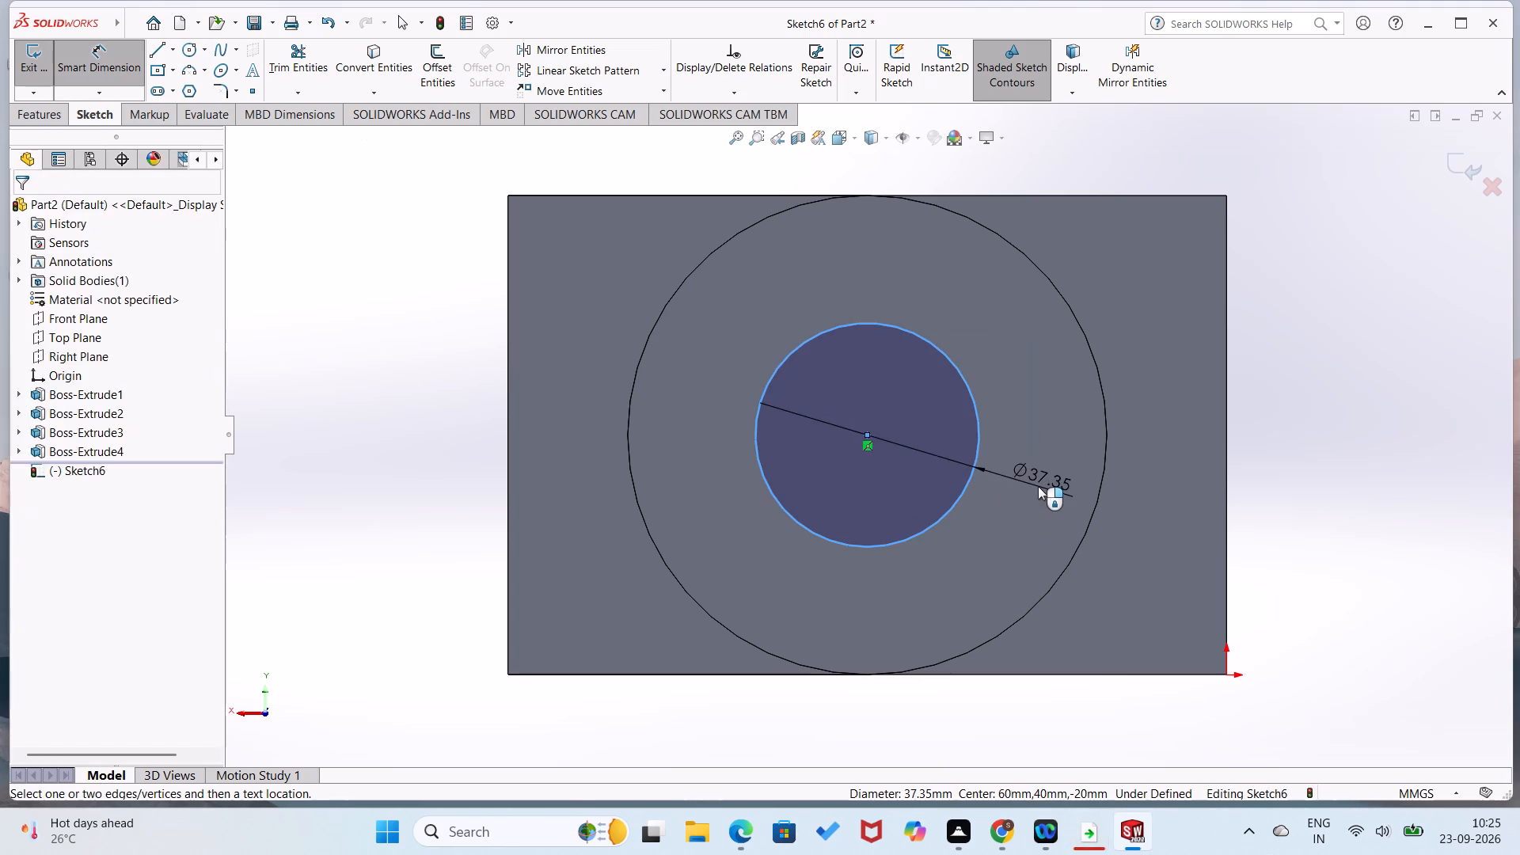
text(60)
key(Return)
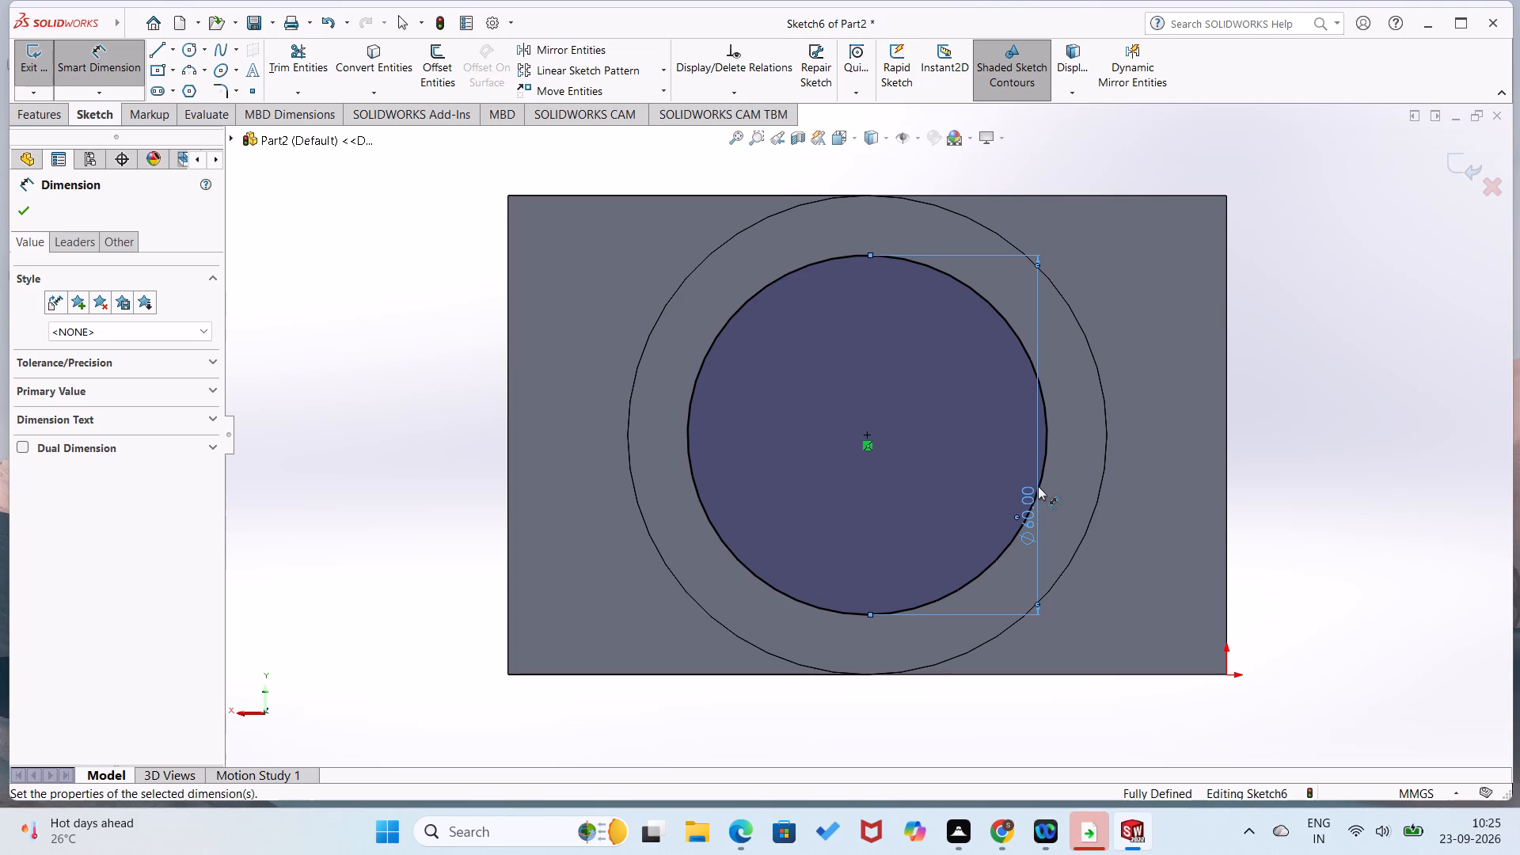
click(19, 206)
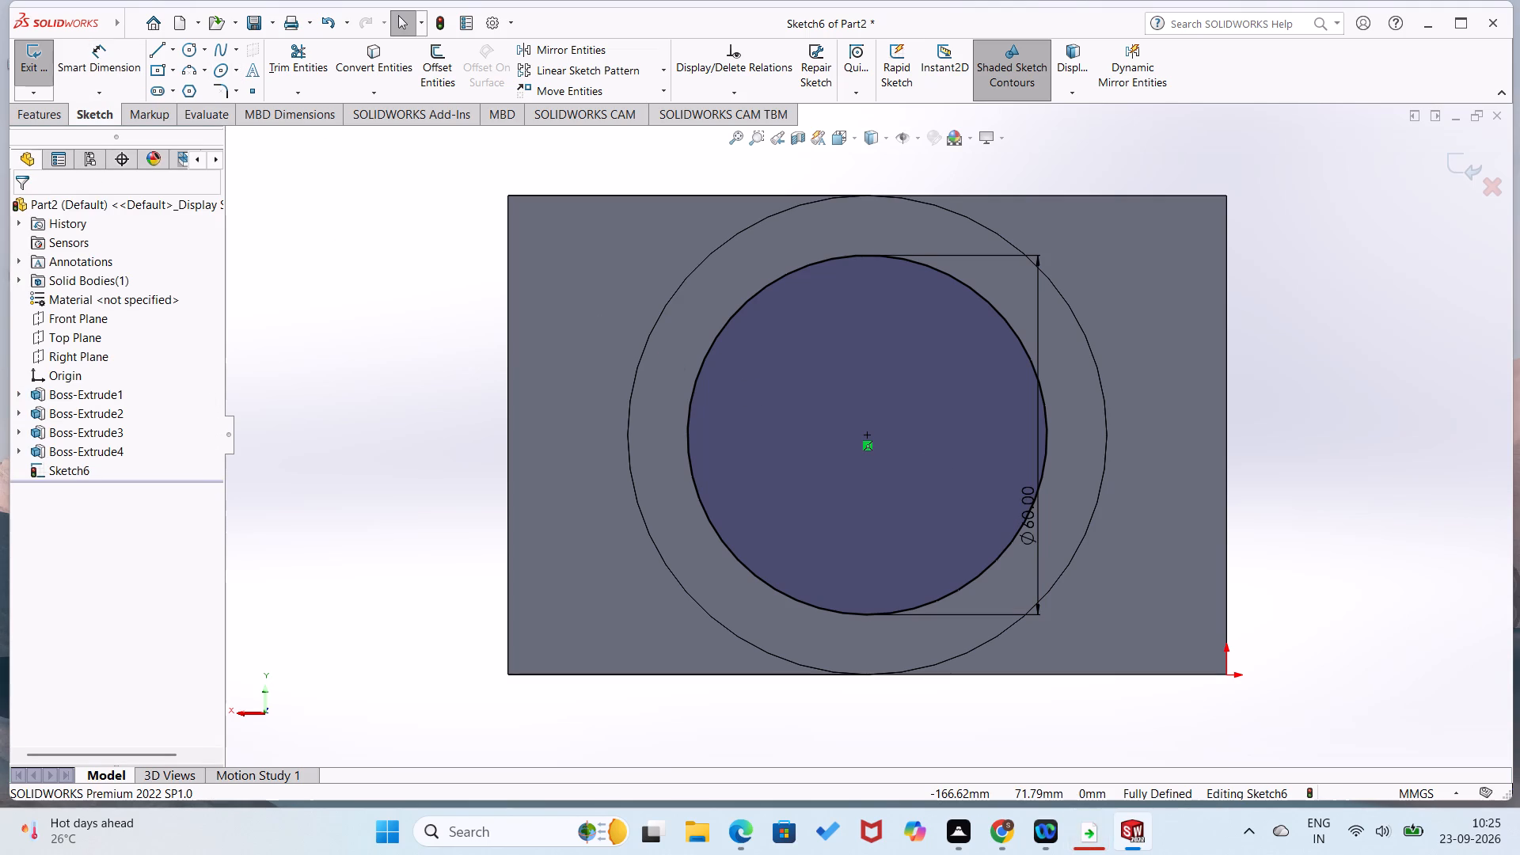
Cut the 60 mm circle 20 mm blind into the round boss.
click(59, 114)
click(287, 79)
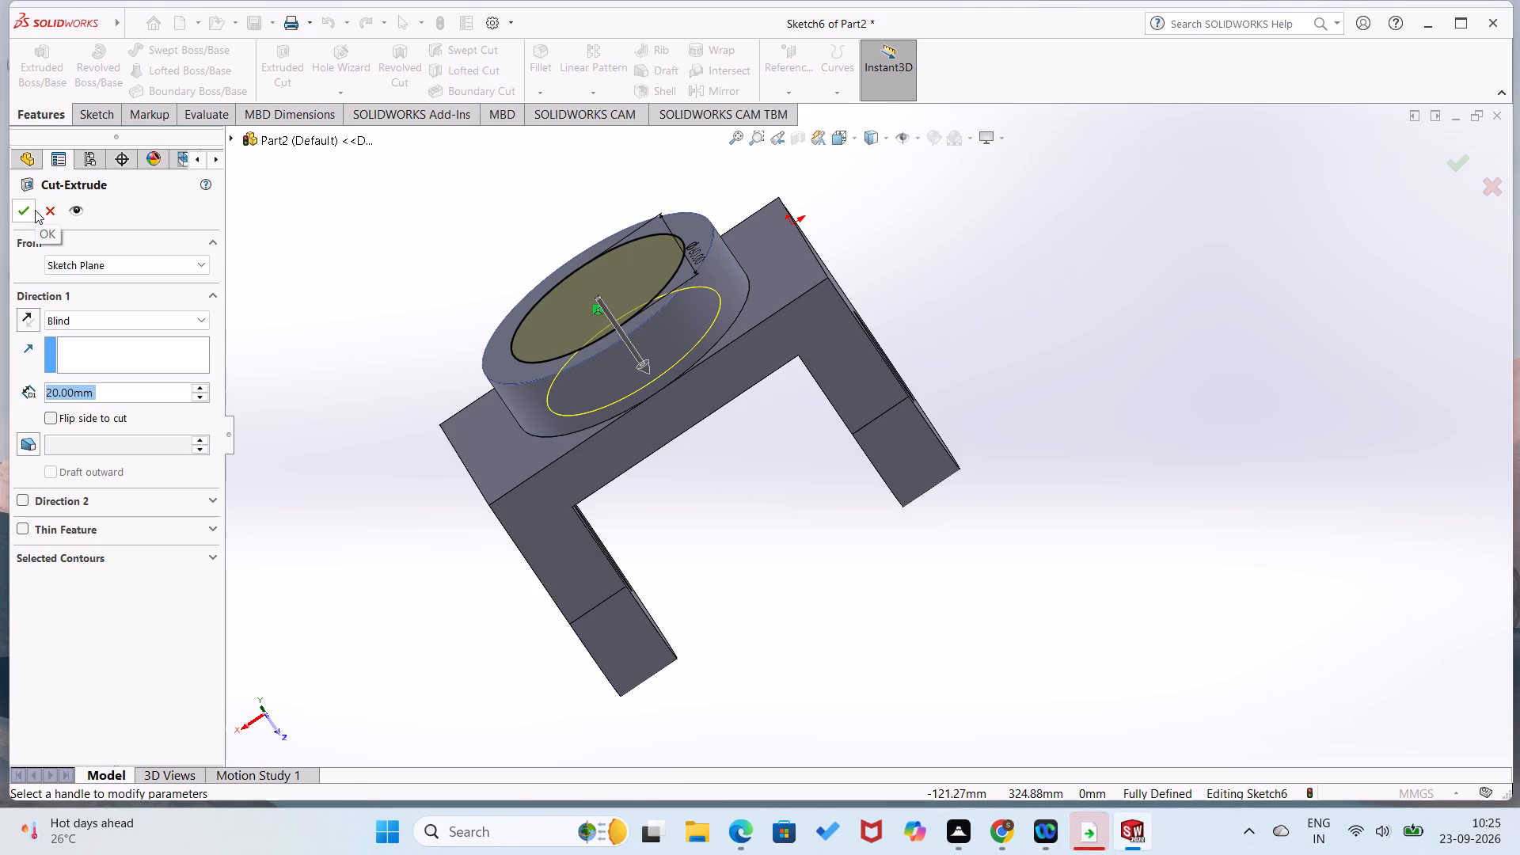
click(28, 215)
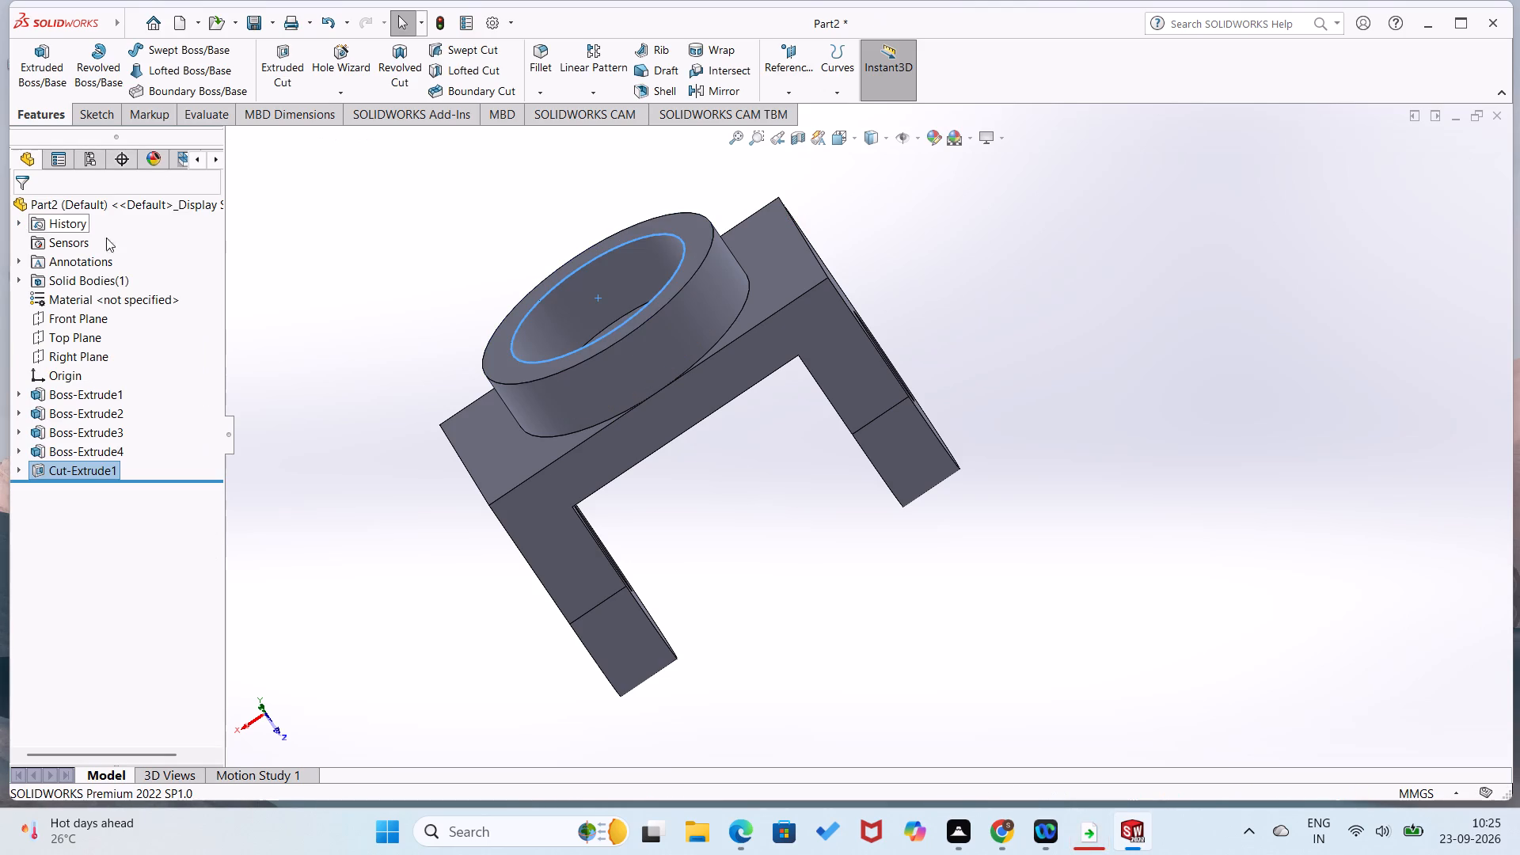
click(334, 302)
On the floor of the round boss's recess, sketch a circle concentric with the boss and dimension its diameter as 30 mm.
middle_drag(396, 321, 399, 503)
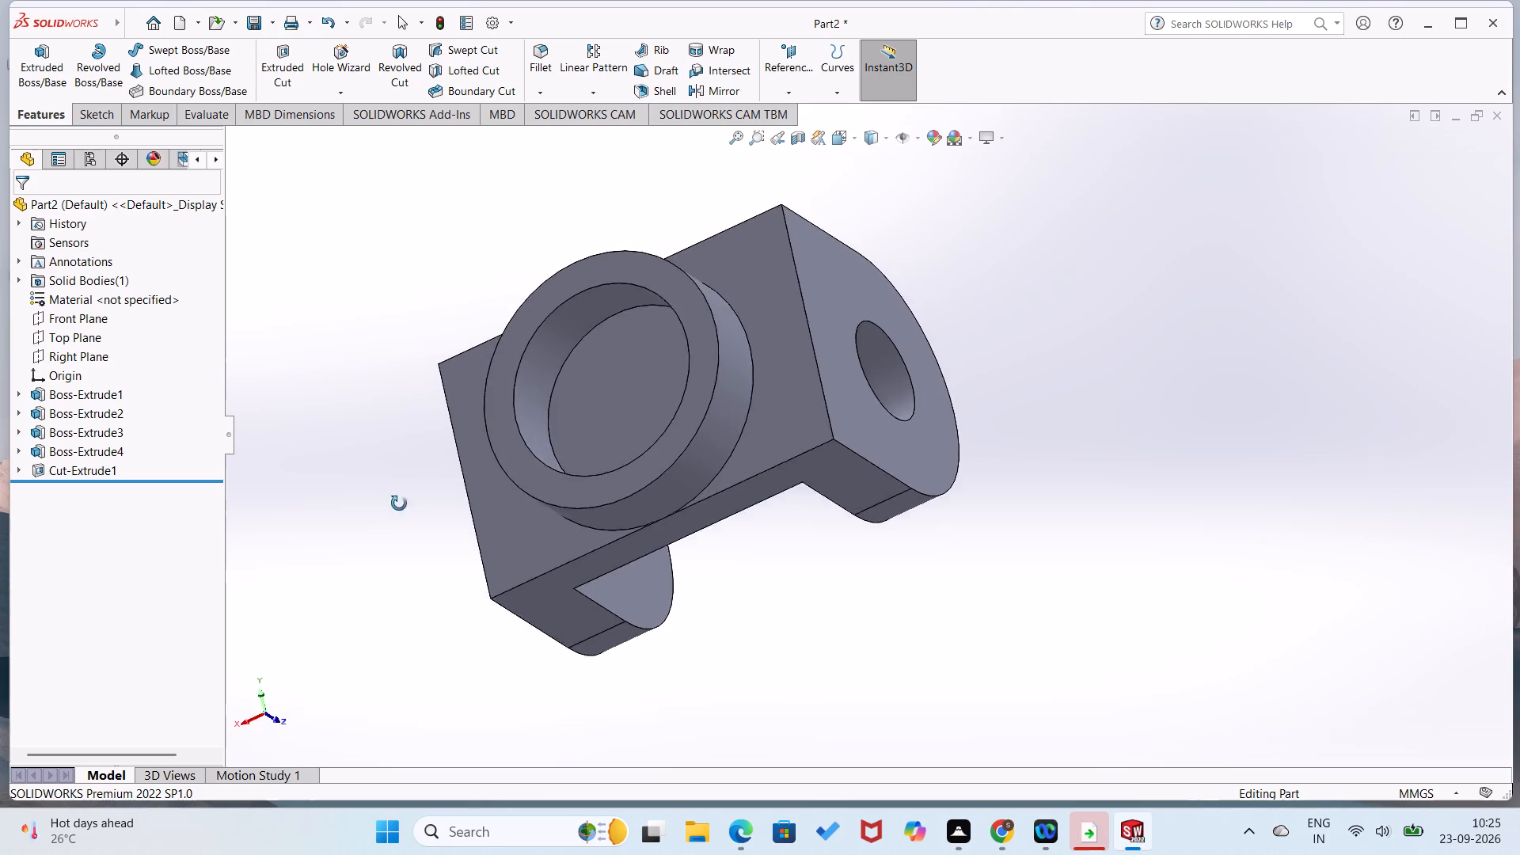
middle_drag(399, 503, 465, 538)
right_click(662, 415)
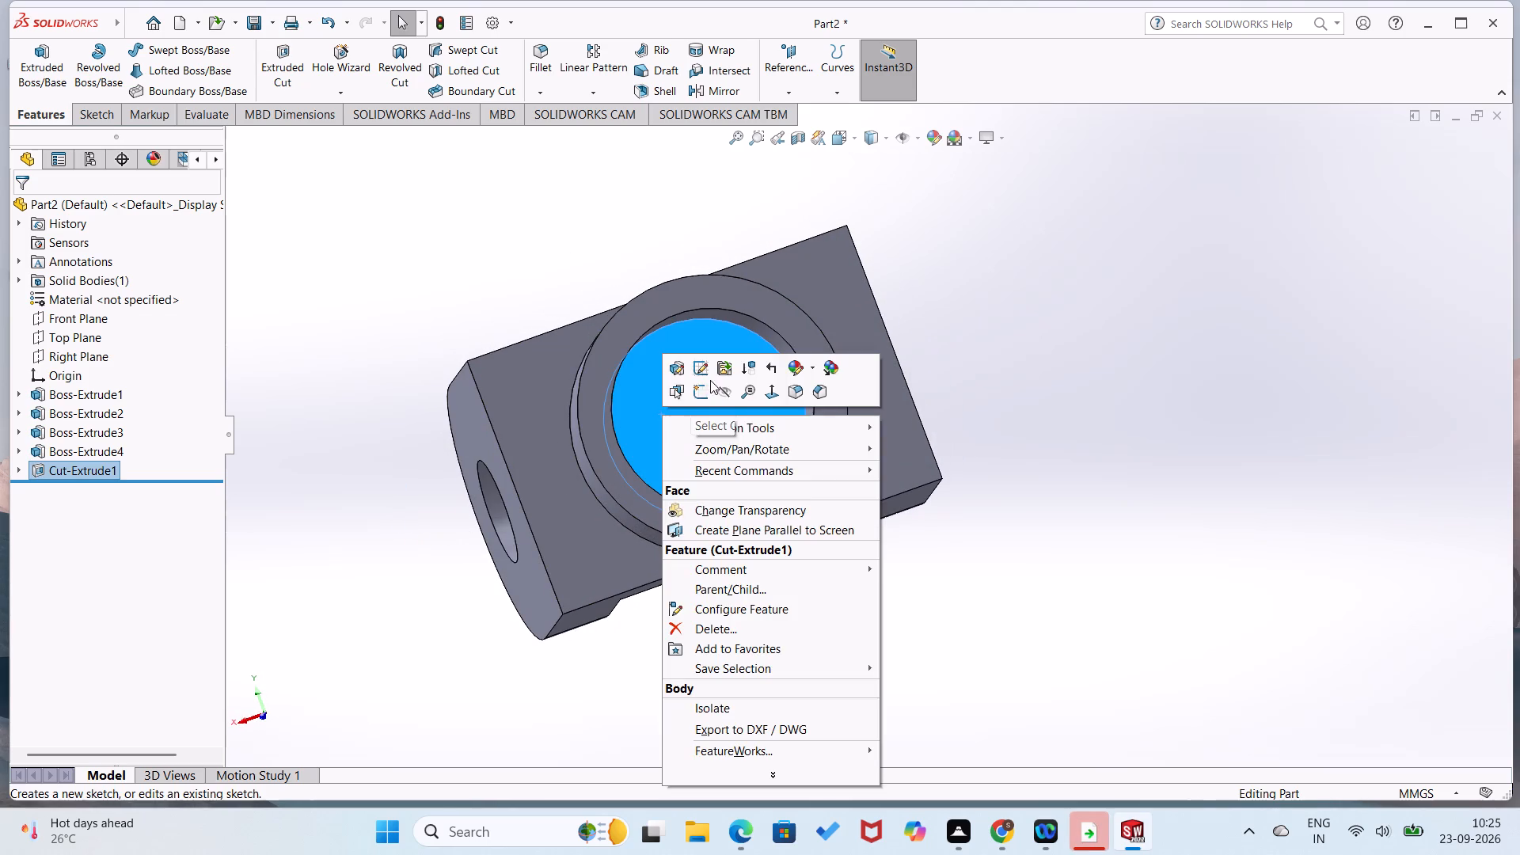
click(703, 383)
click(403, 460)
right_drag(404, 456, 497, 390)
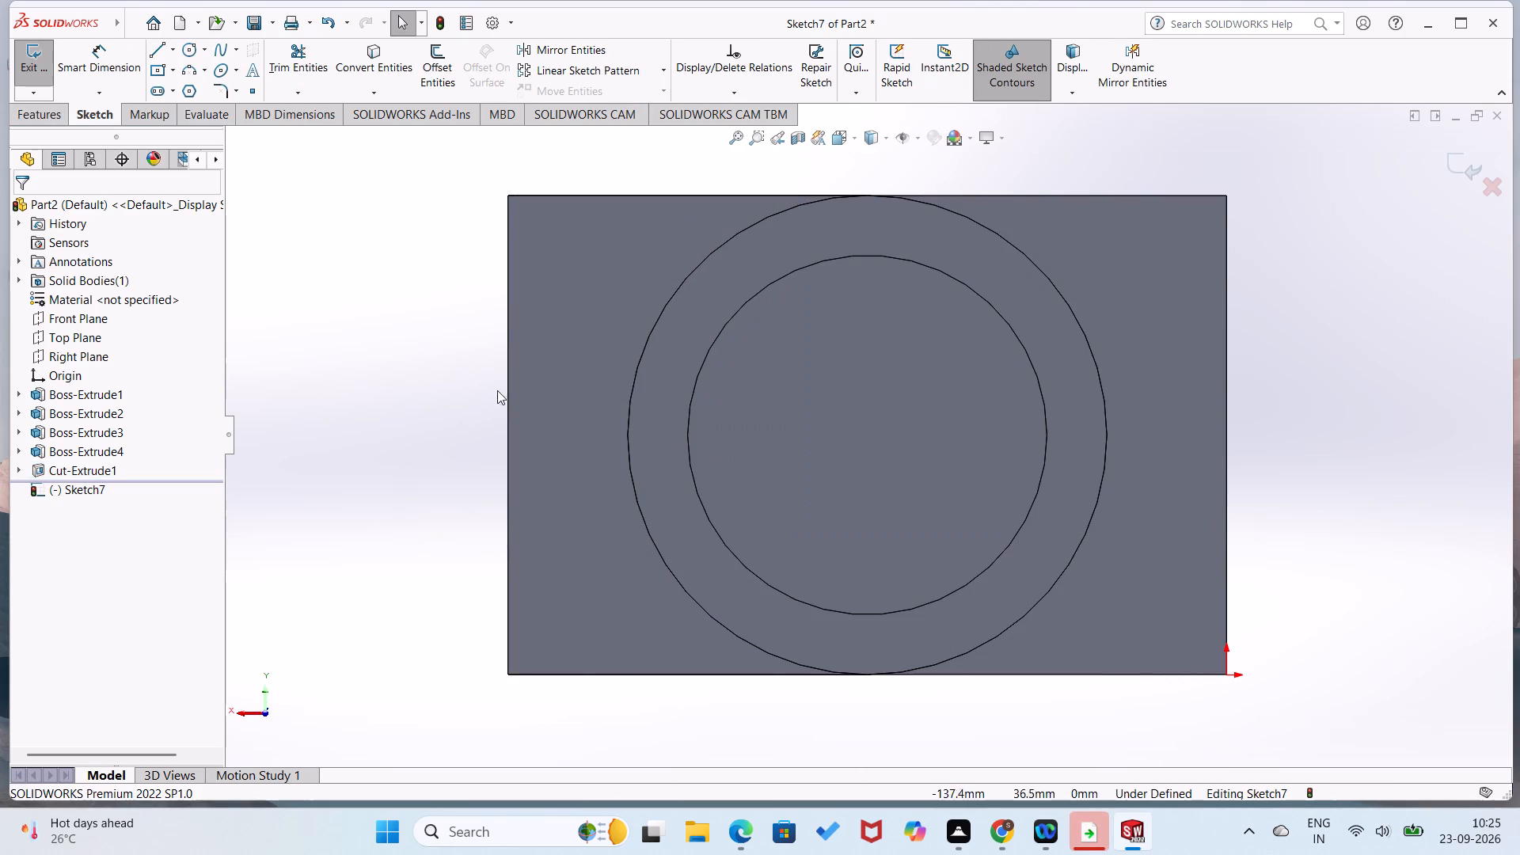
right_drag(497, 390, 569, 343)
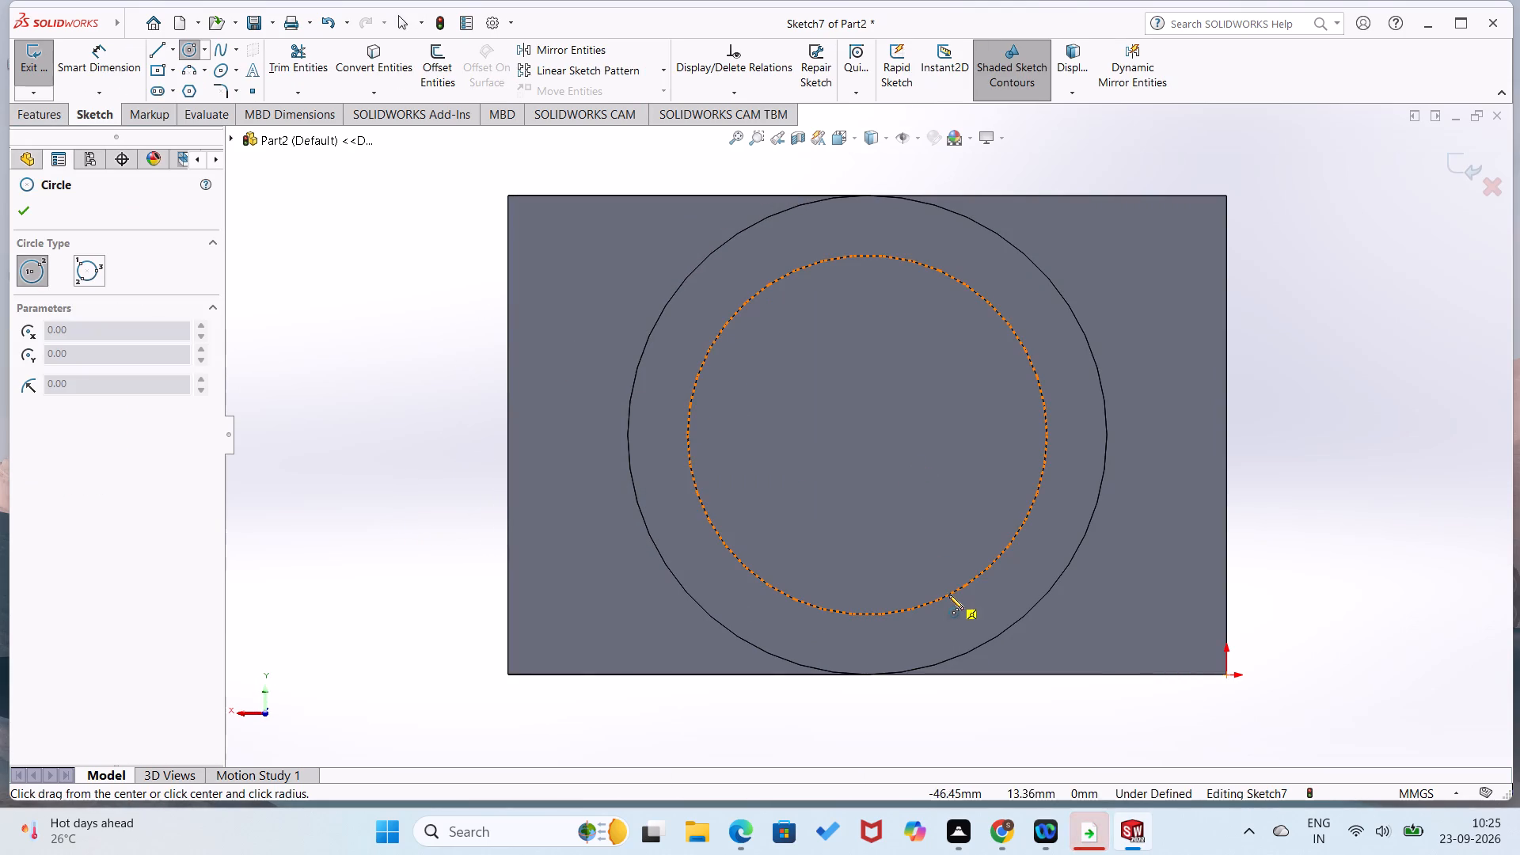
click(868, 436)
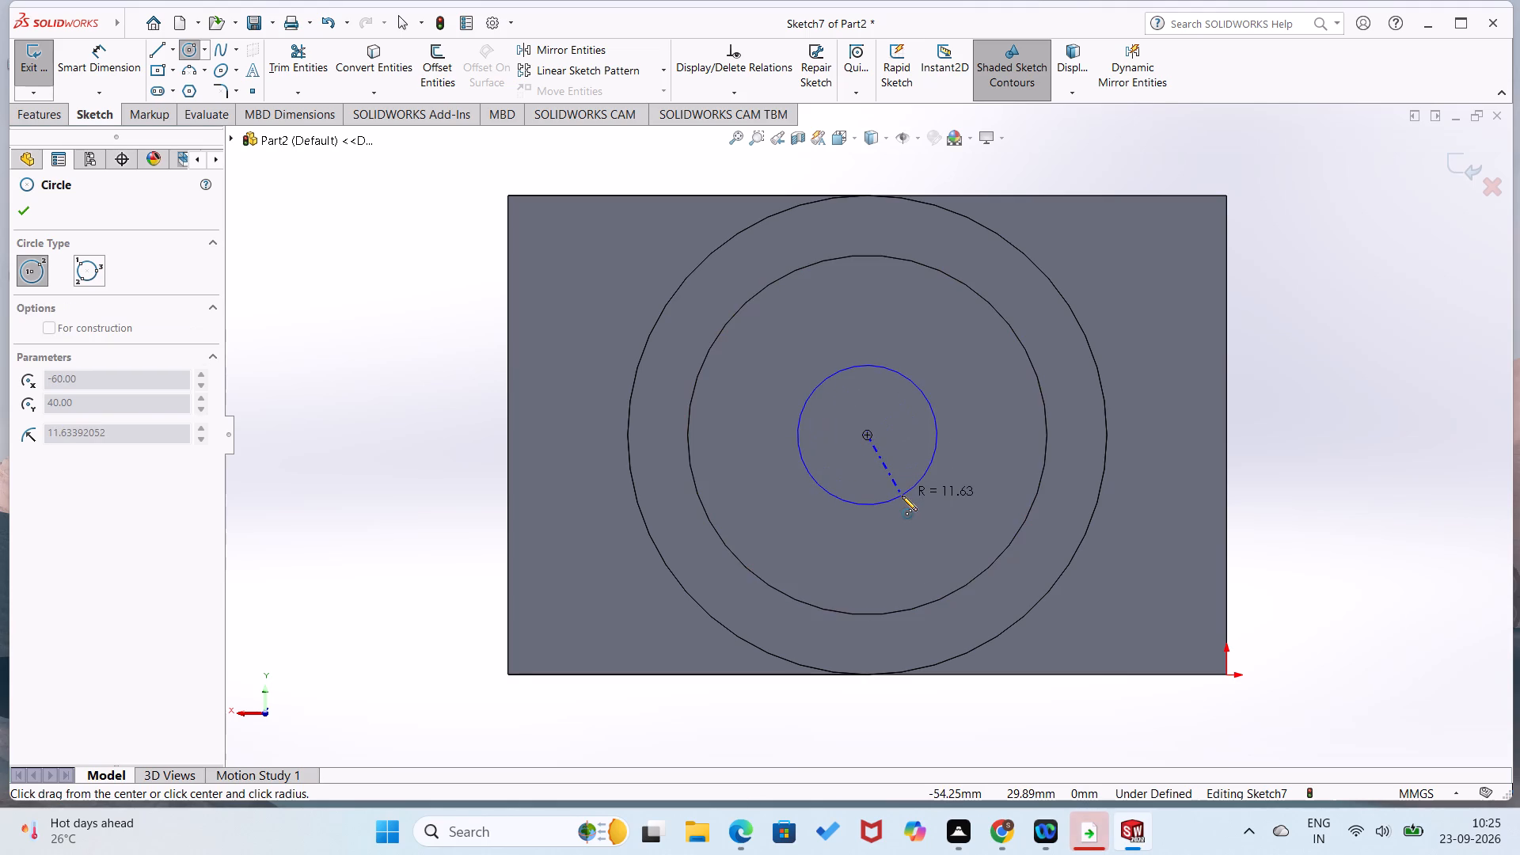
click(902, 496)
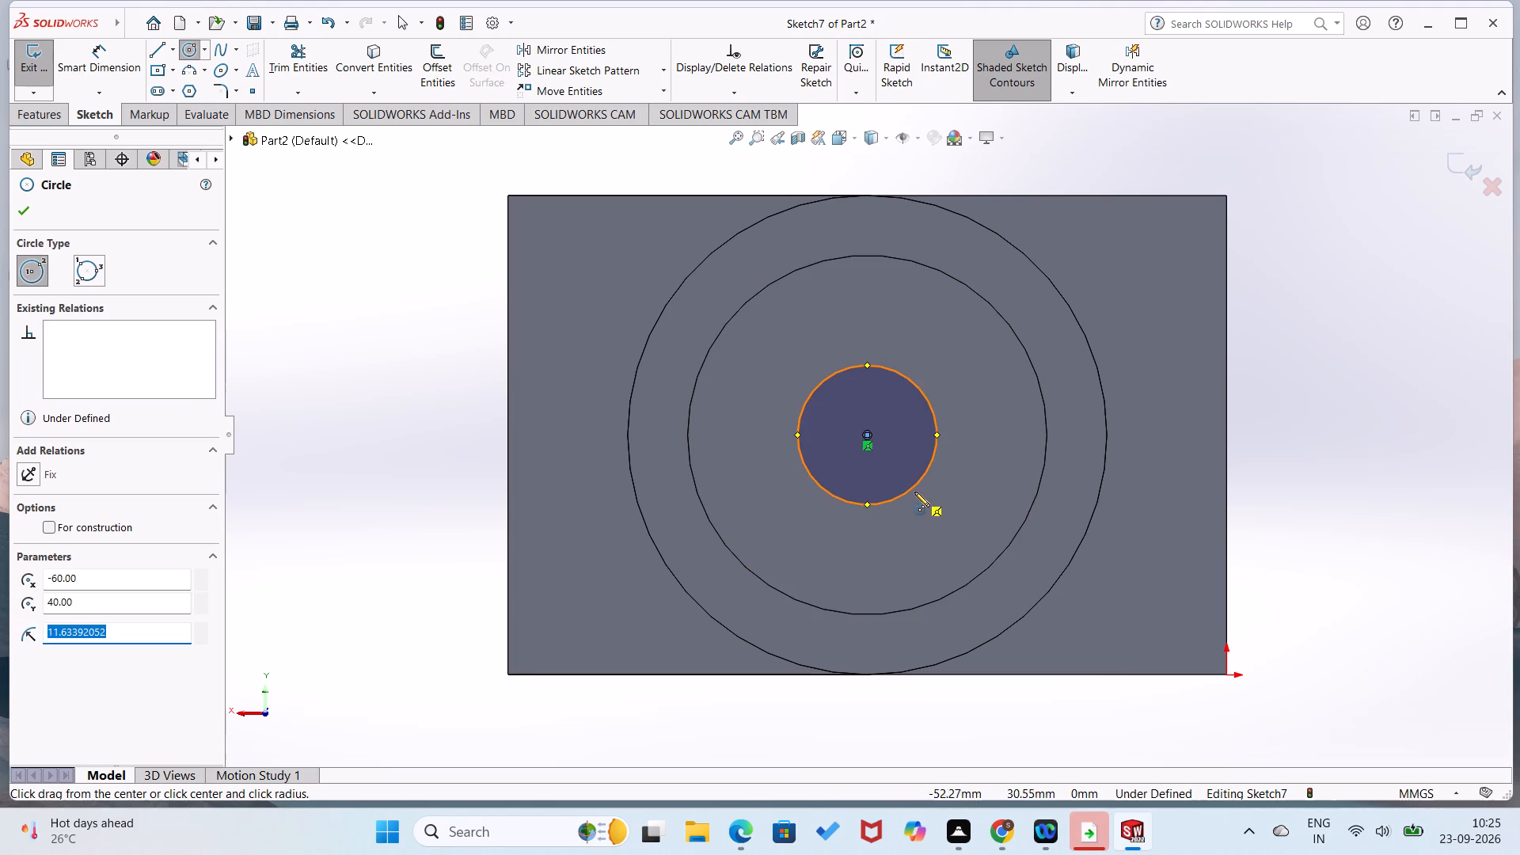
right_drag(916, 492, 1015, 344)
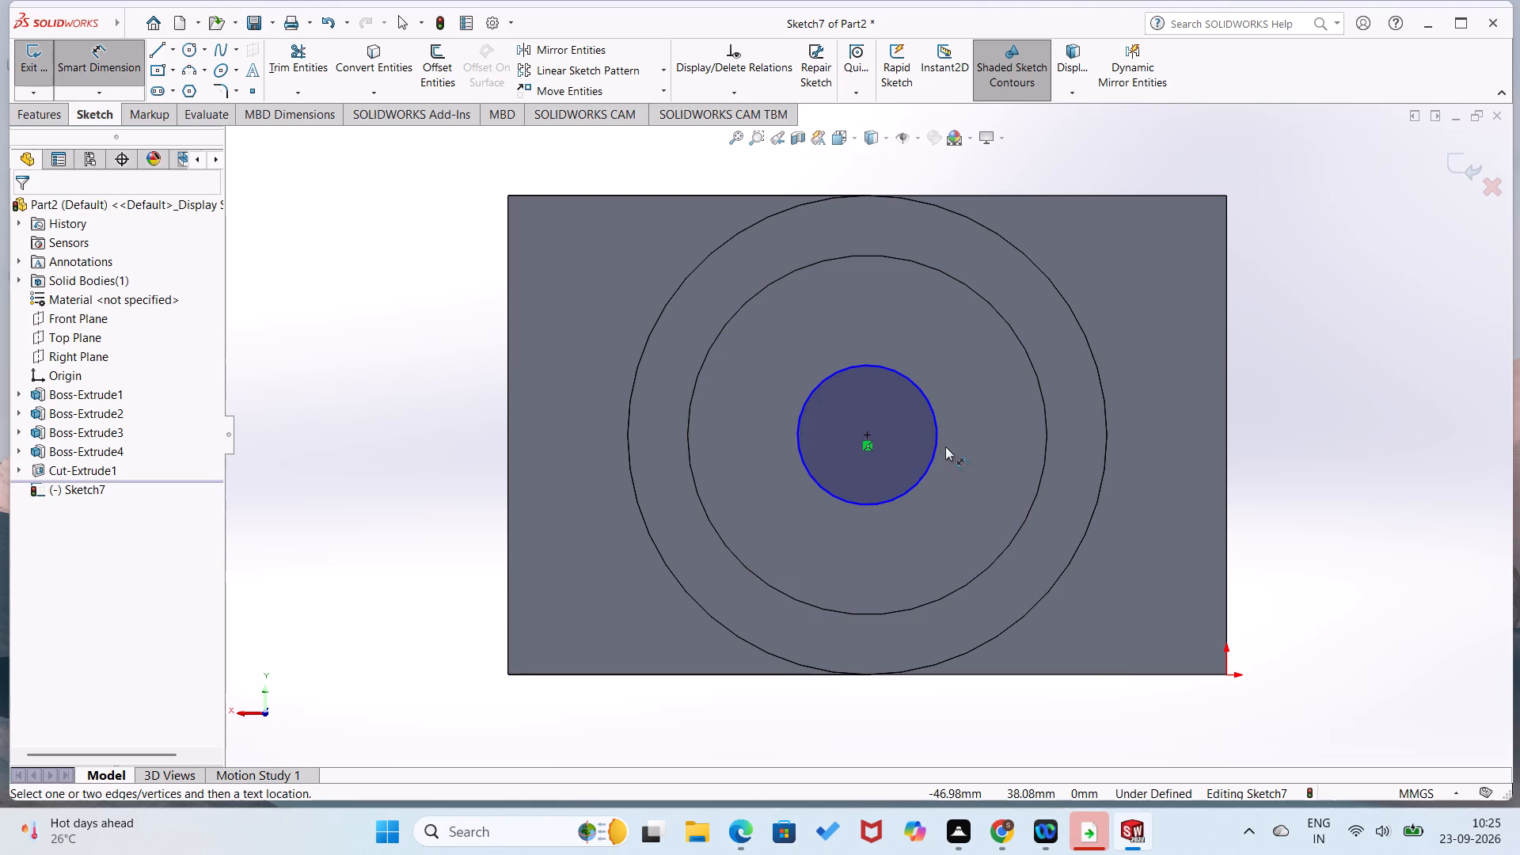
click(933, 452)
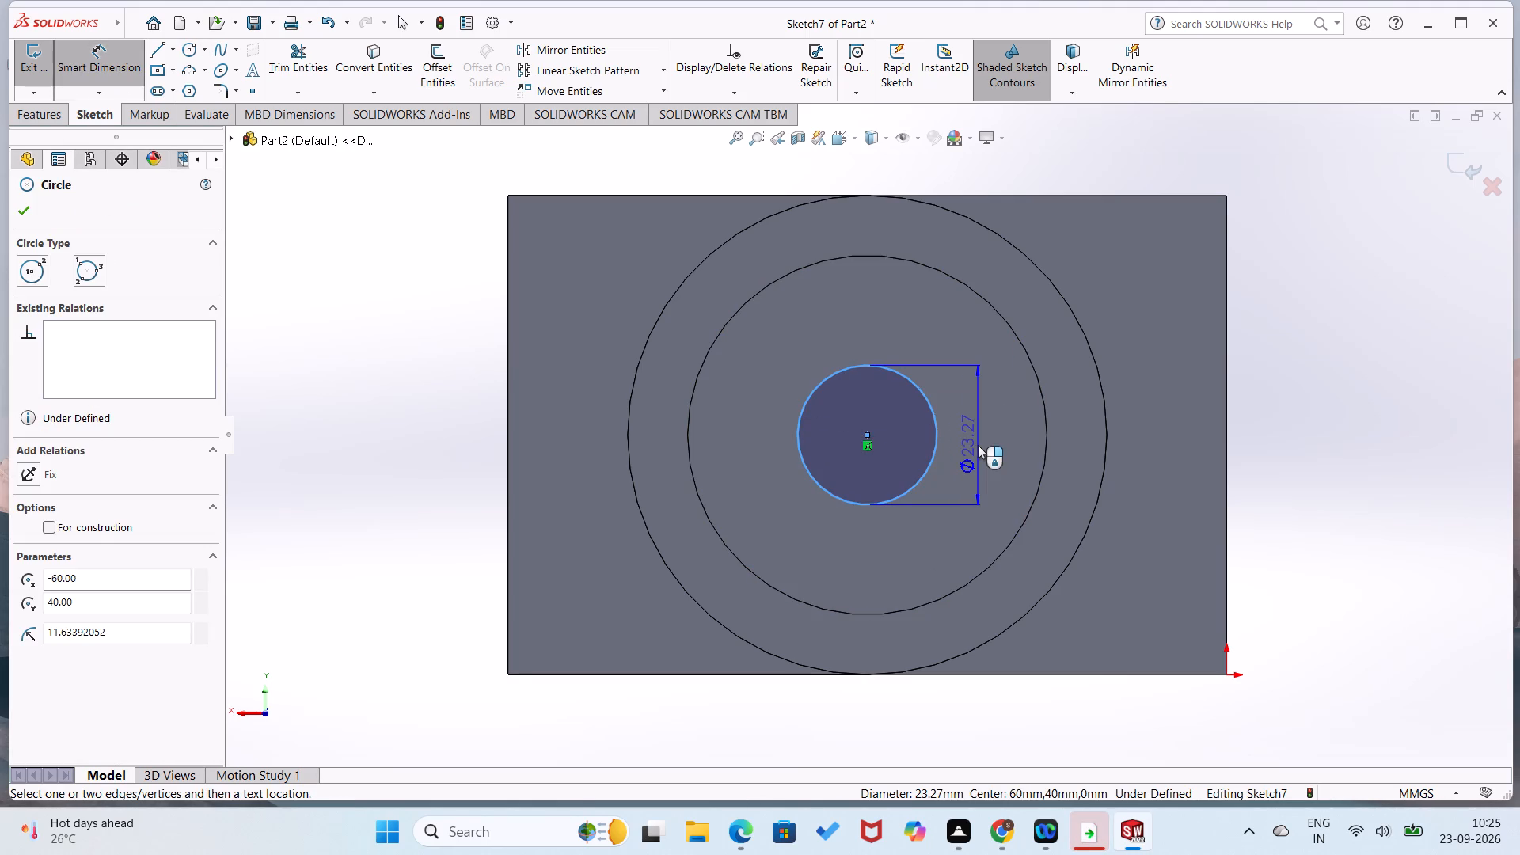
click(978, 445)
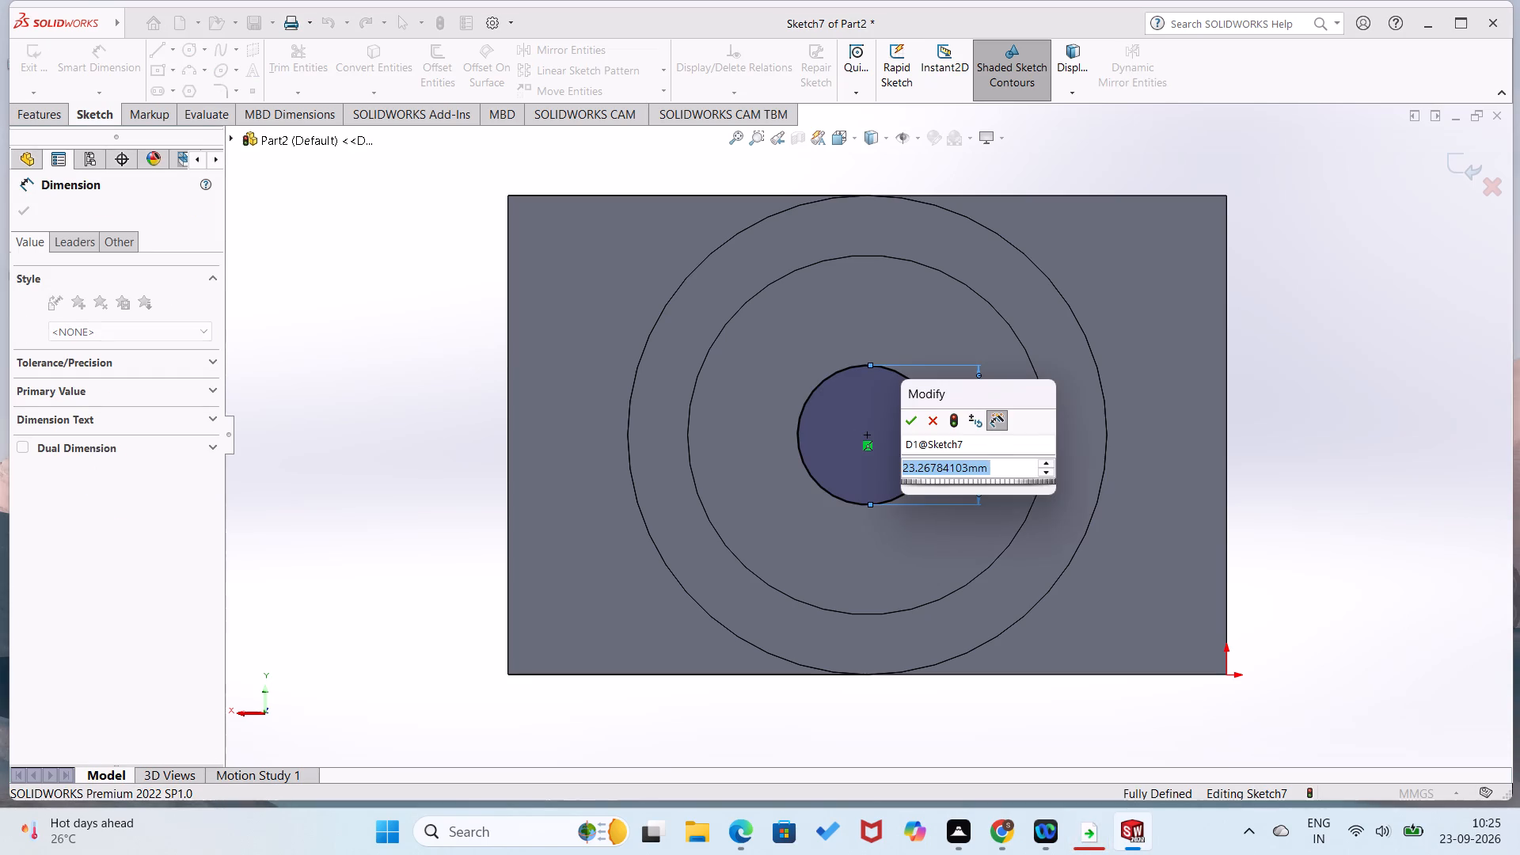
text(30)
key(Return)
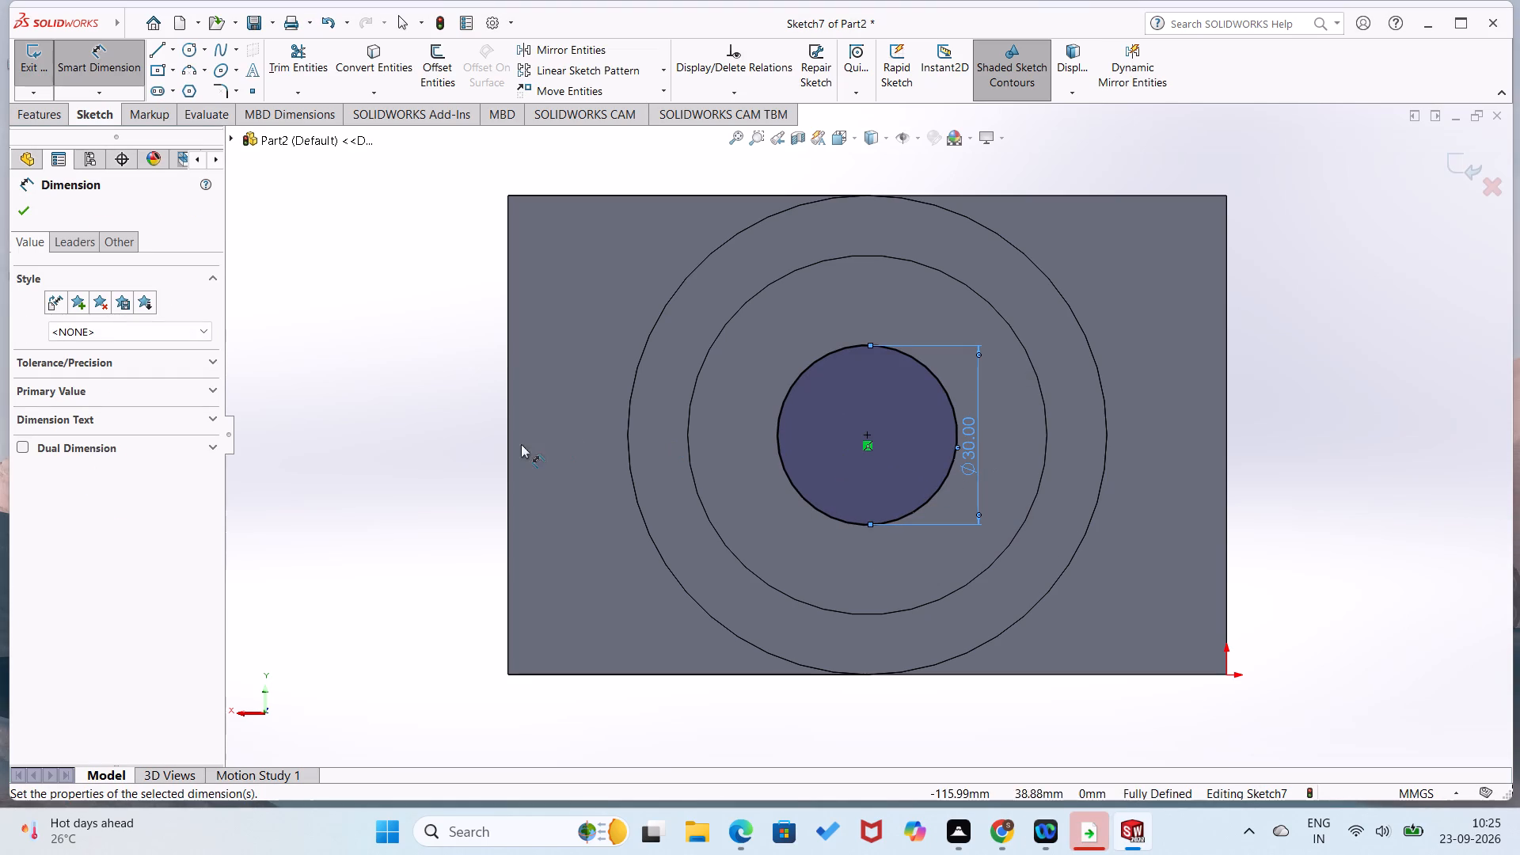
drag(375, 380, 443, 256)
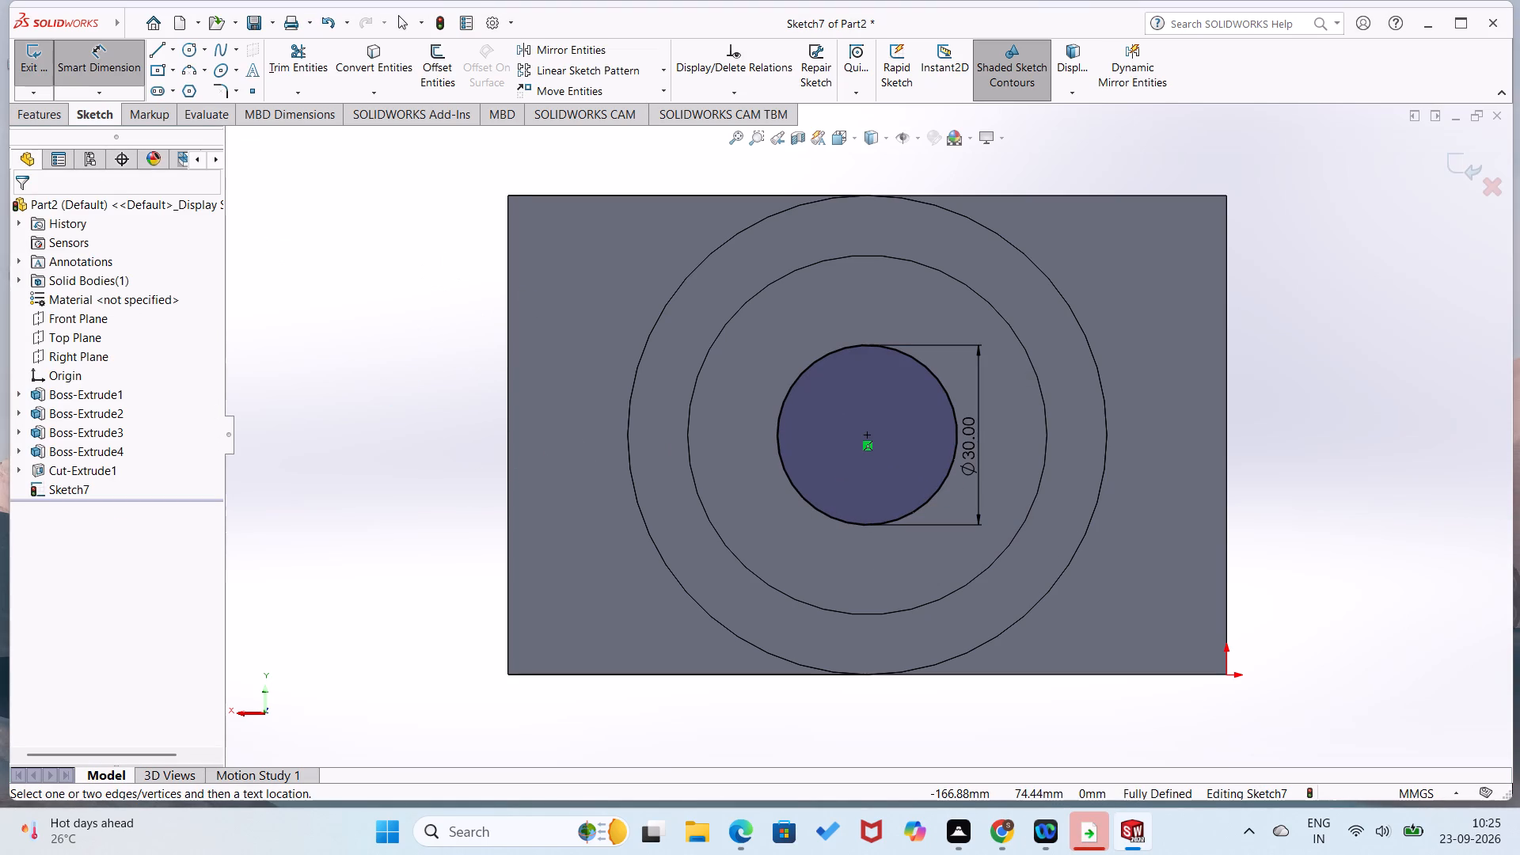
Cut the 30 mm circle 20 mm blind through the plate from the recess floor.
click(20, 116)
click(276, 78)
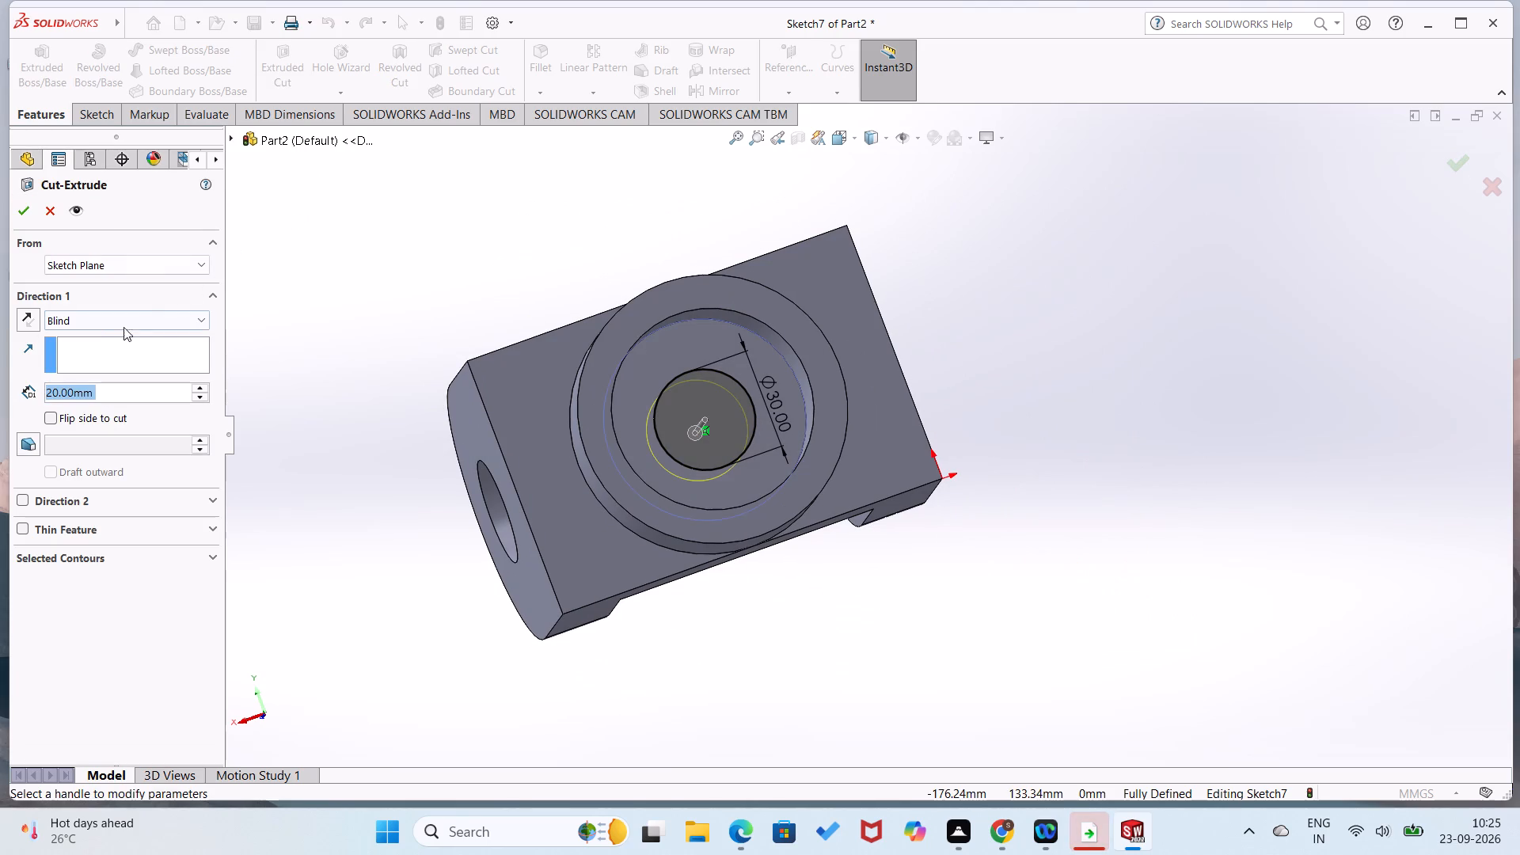
click(18, 208)
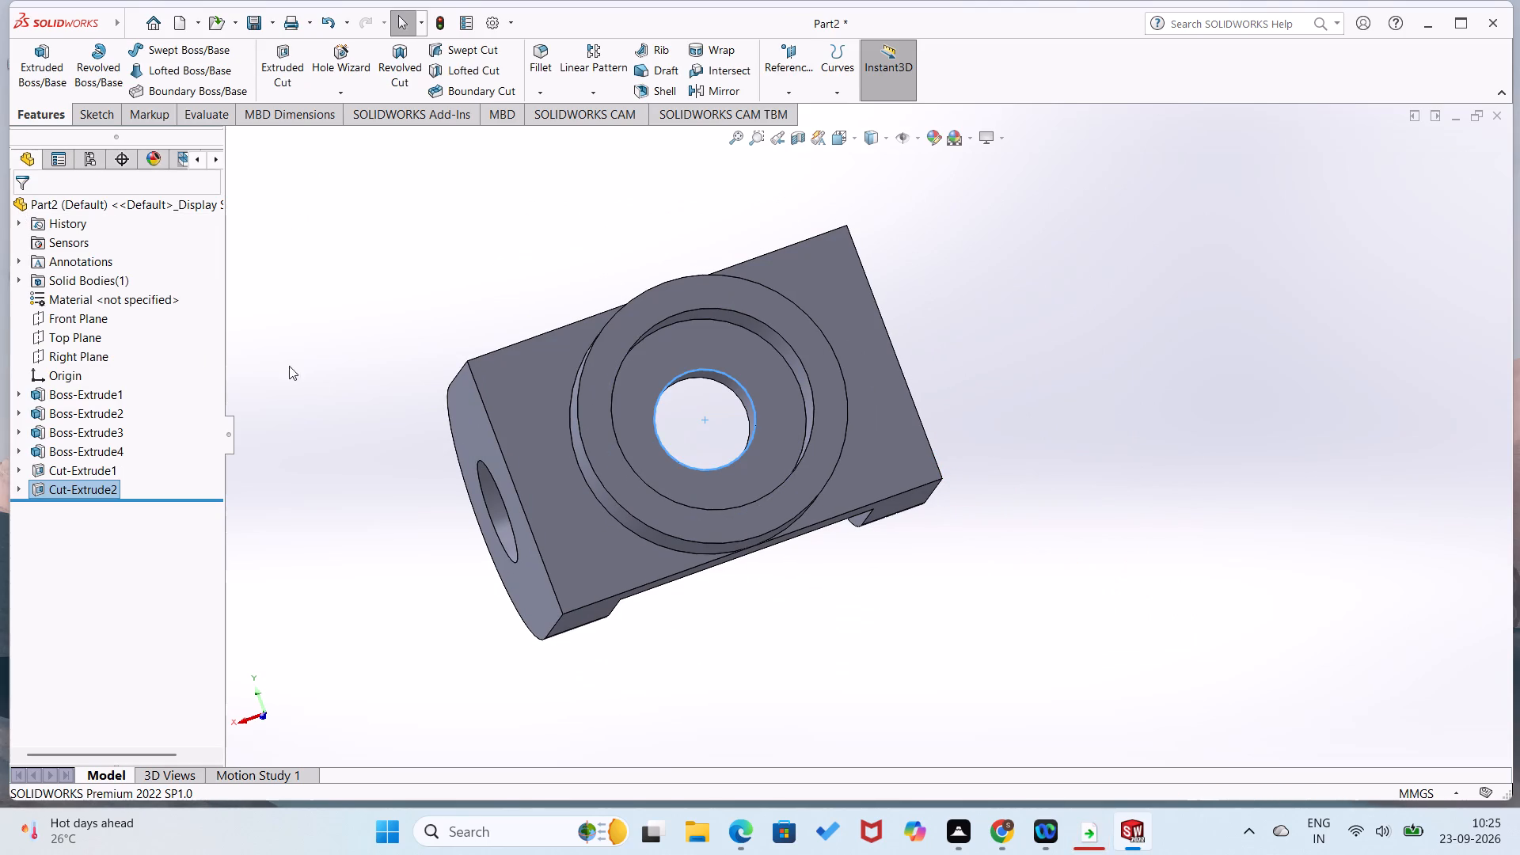
click(346, 382)
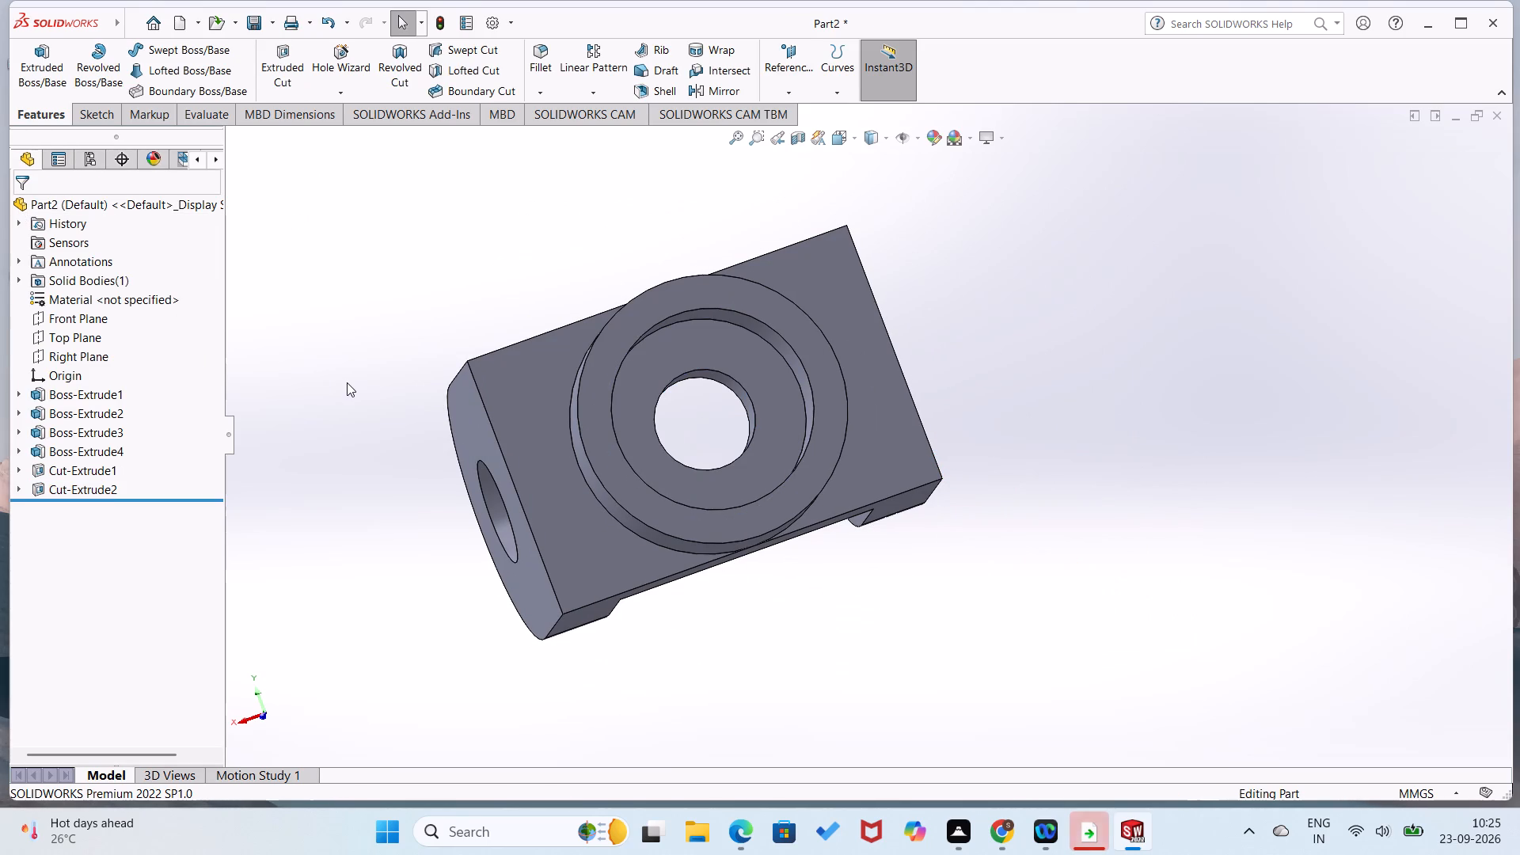
Examine the finished part in the standard front, back, side, top, bottom and pictorial views and from the boss side.
key(ctrl+7)
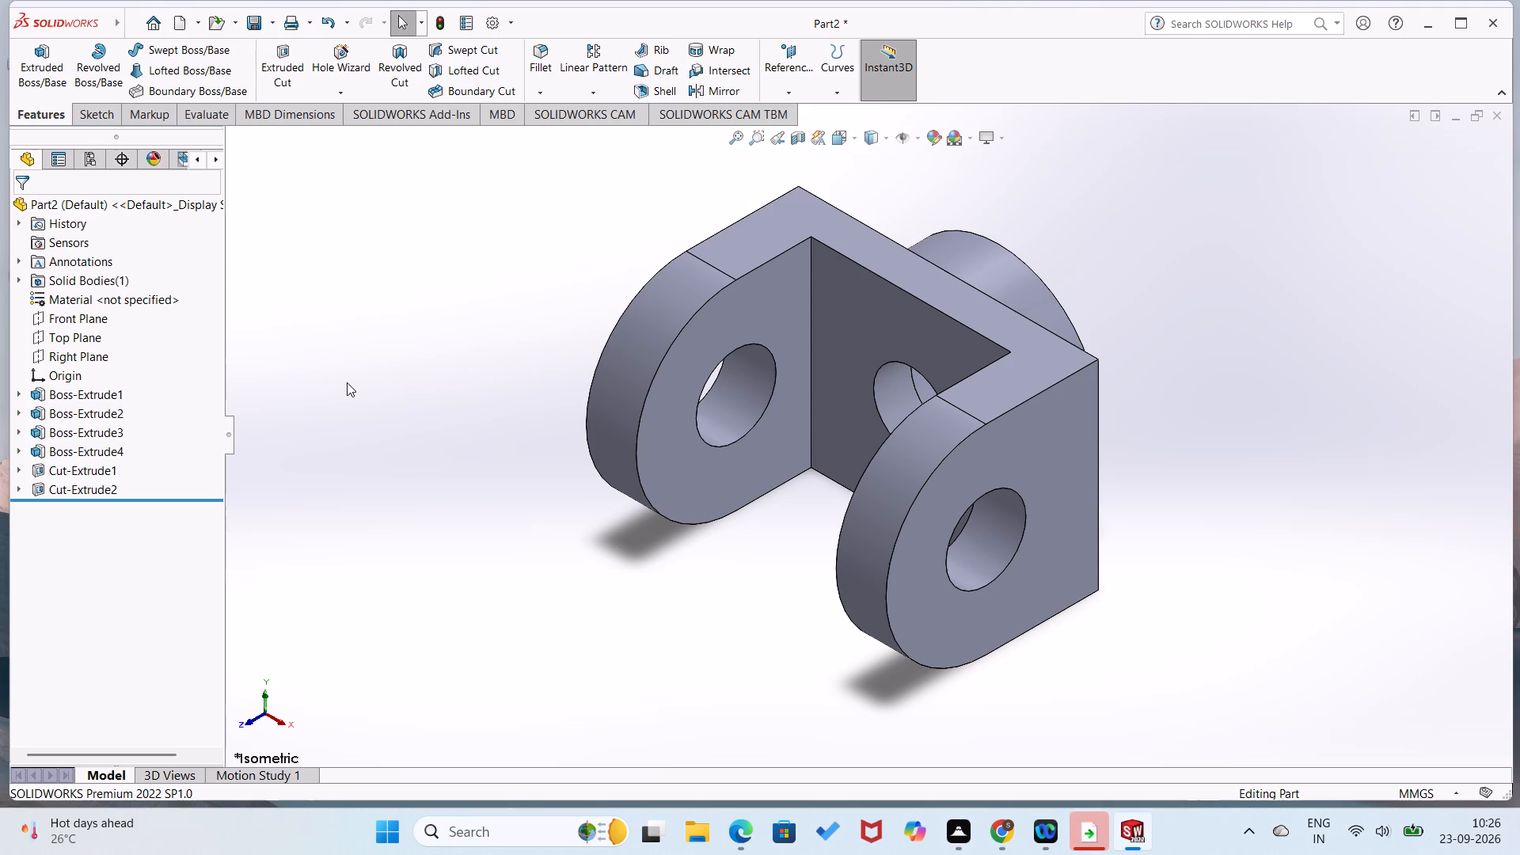
key(ctrl+1)
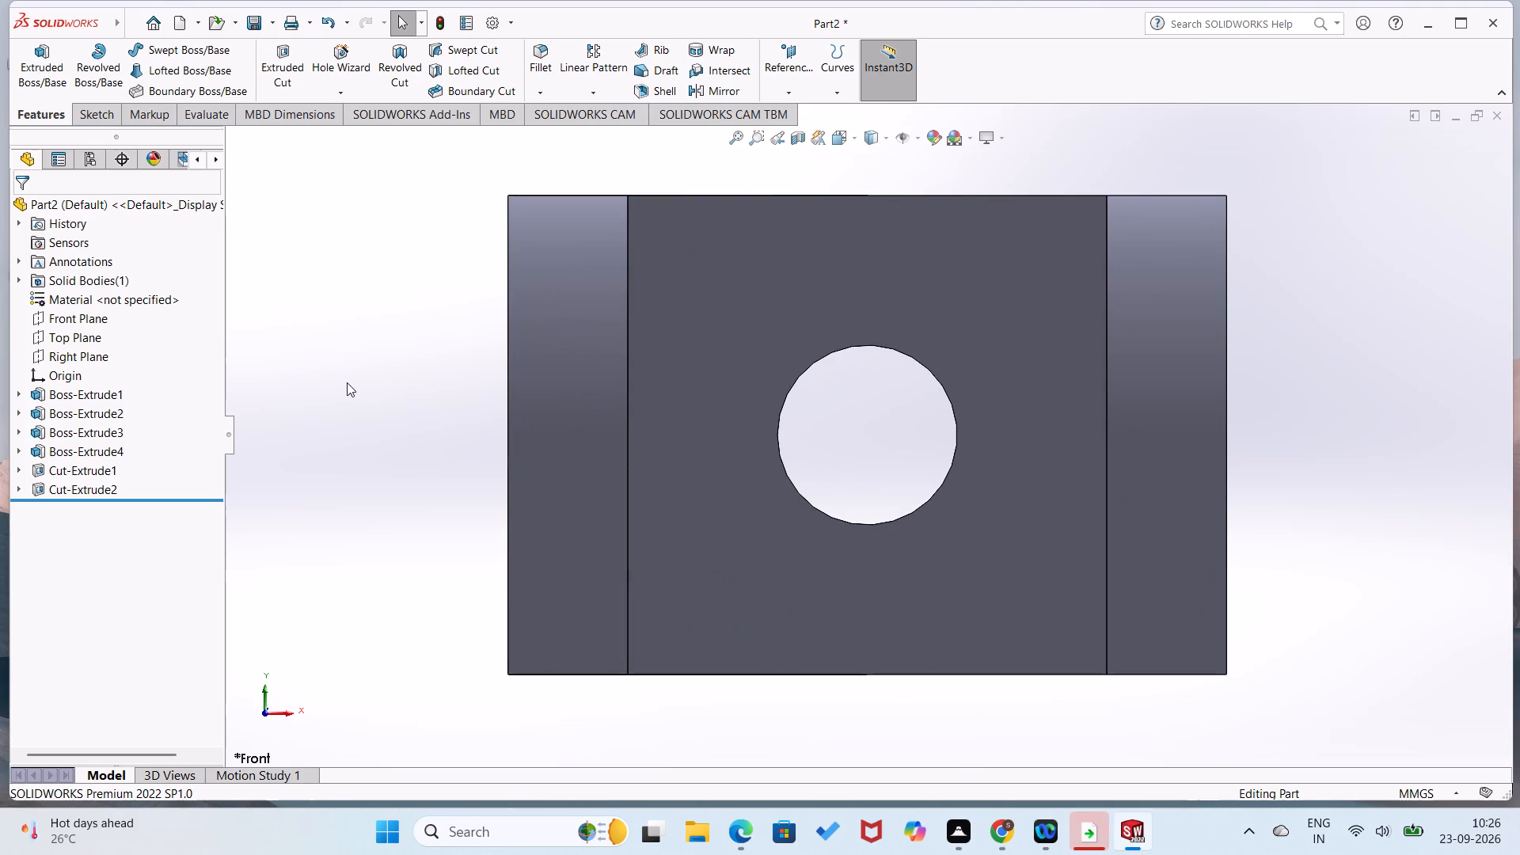
key(ctrl+2)
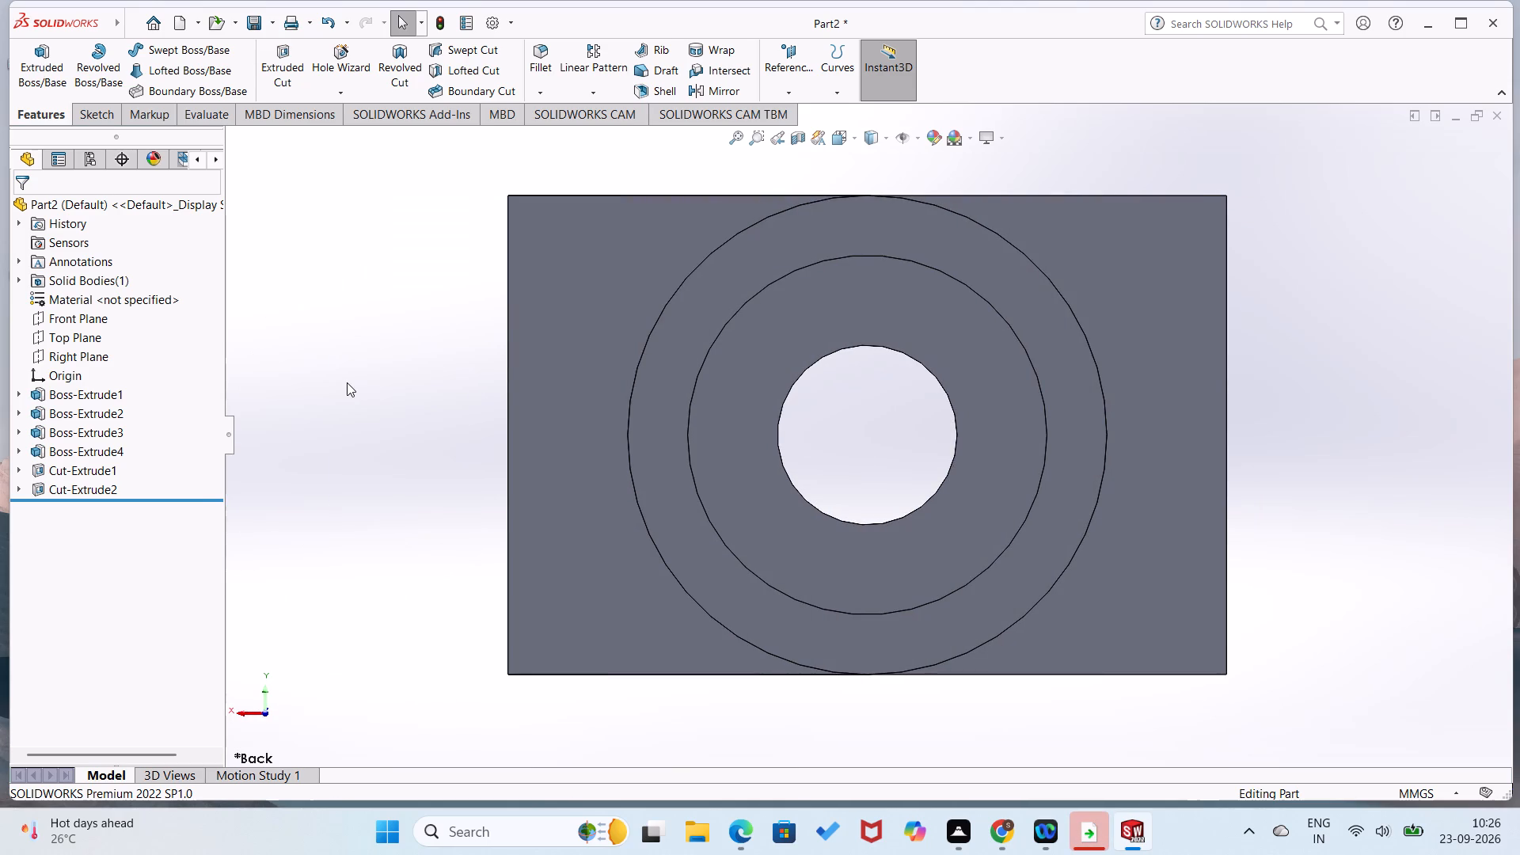
key(ctrl+3)
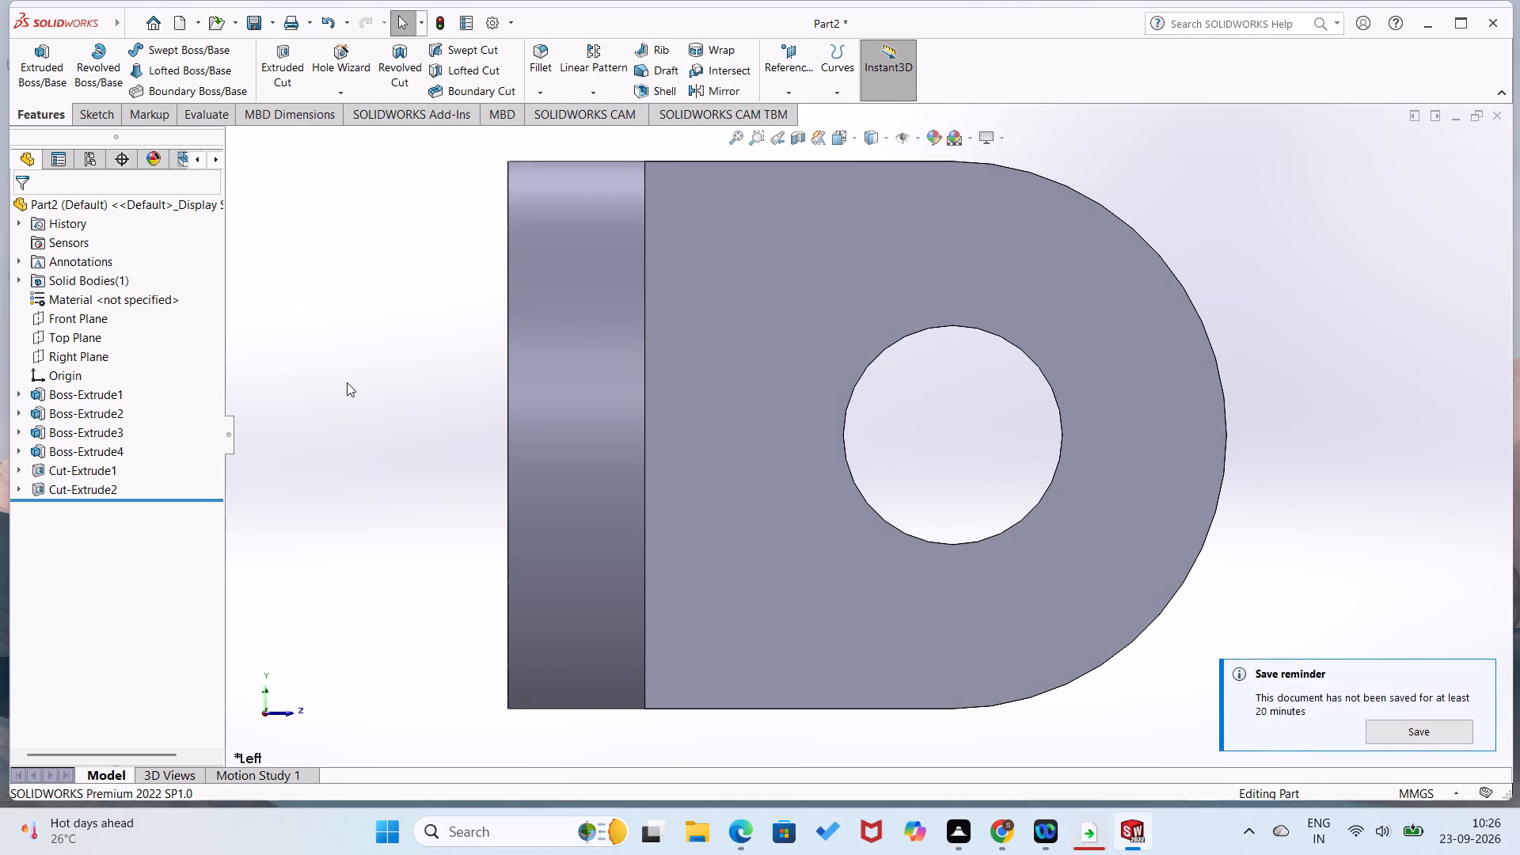
key(ctrl+4)
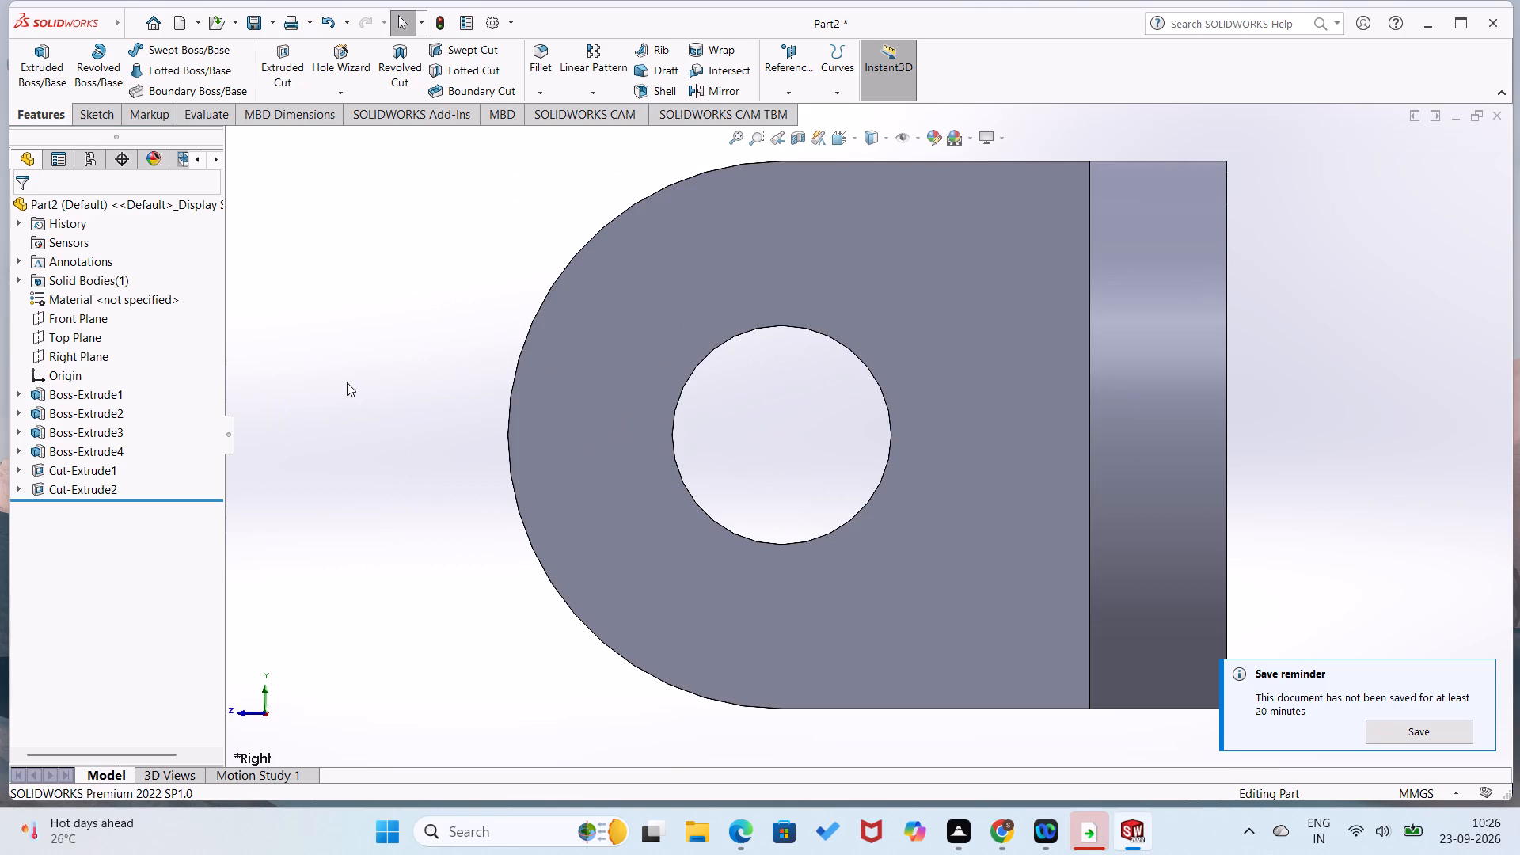
key(ctrl+5)
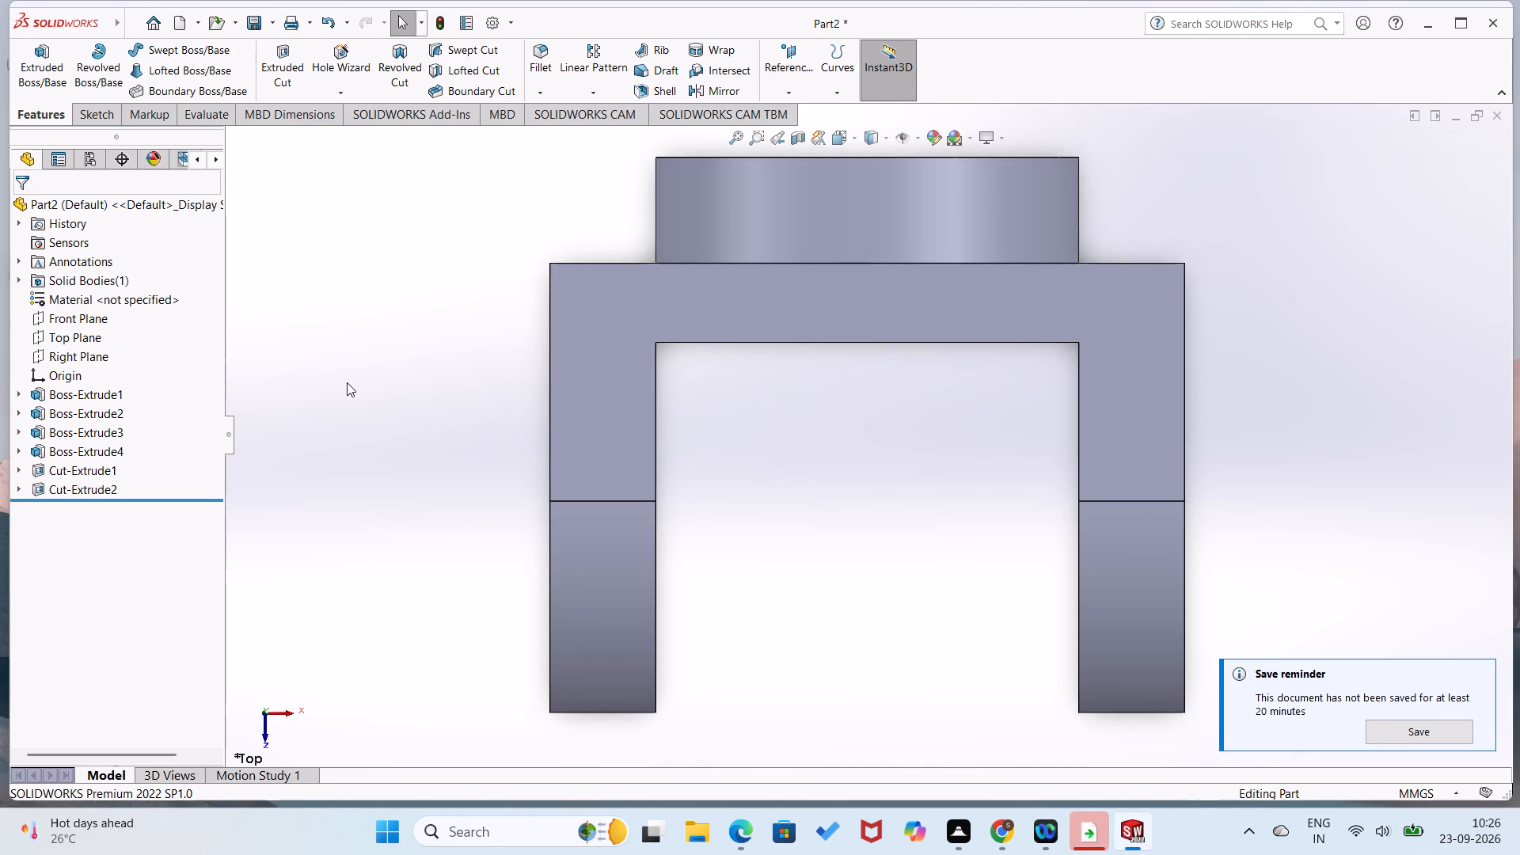
key(ctrl+6)
key(ctrl+7)
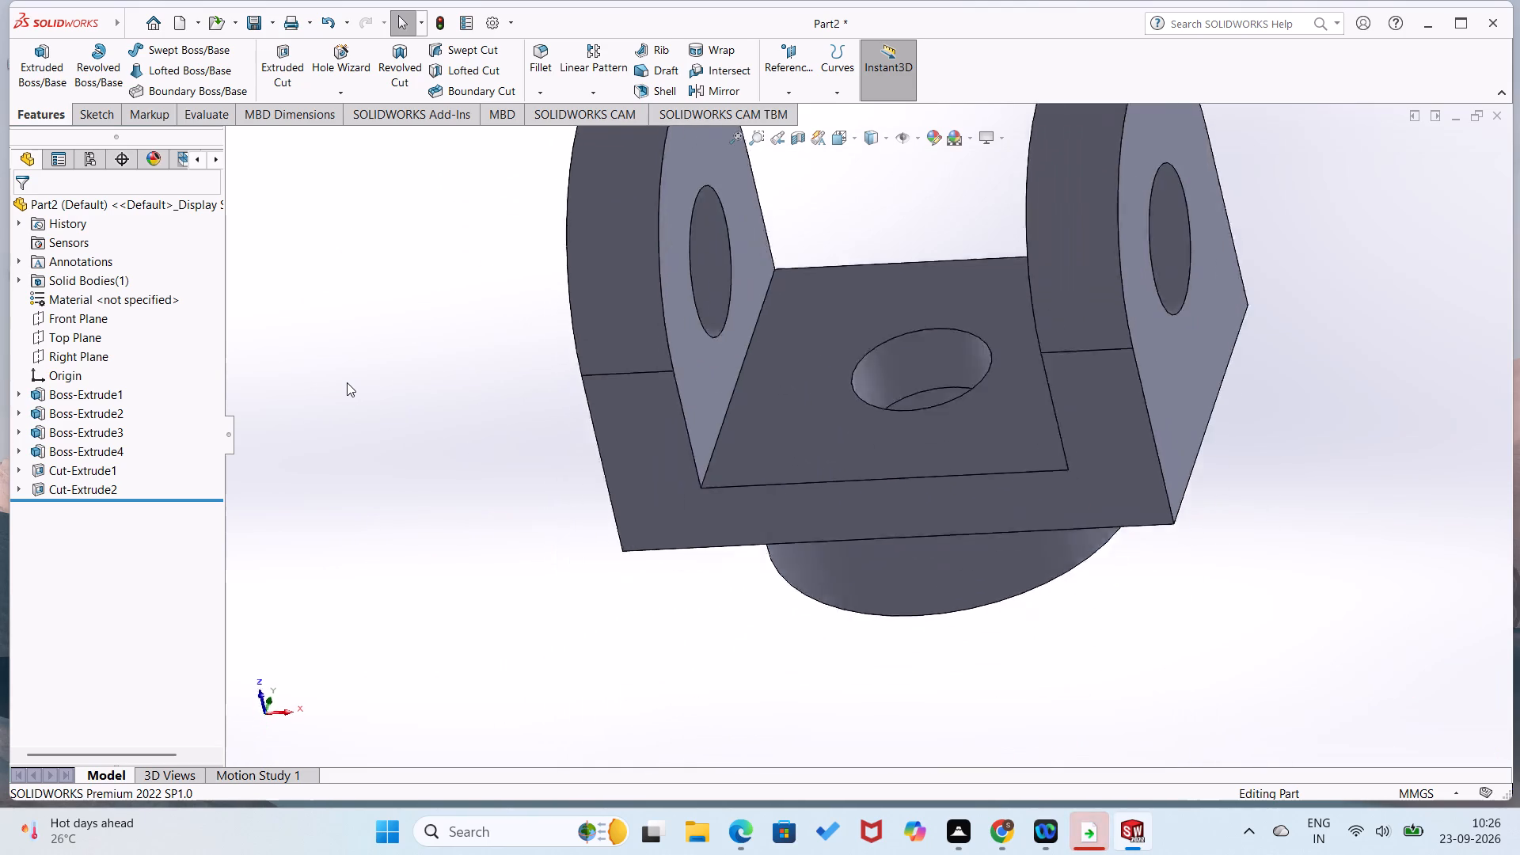
key(ctrl+8)
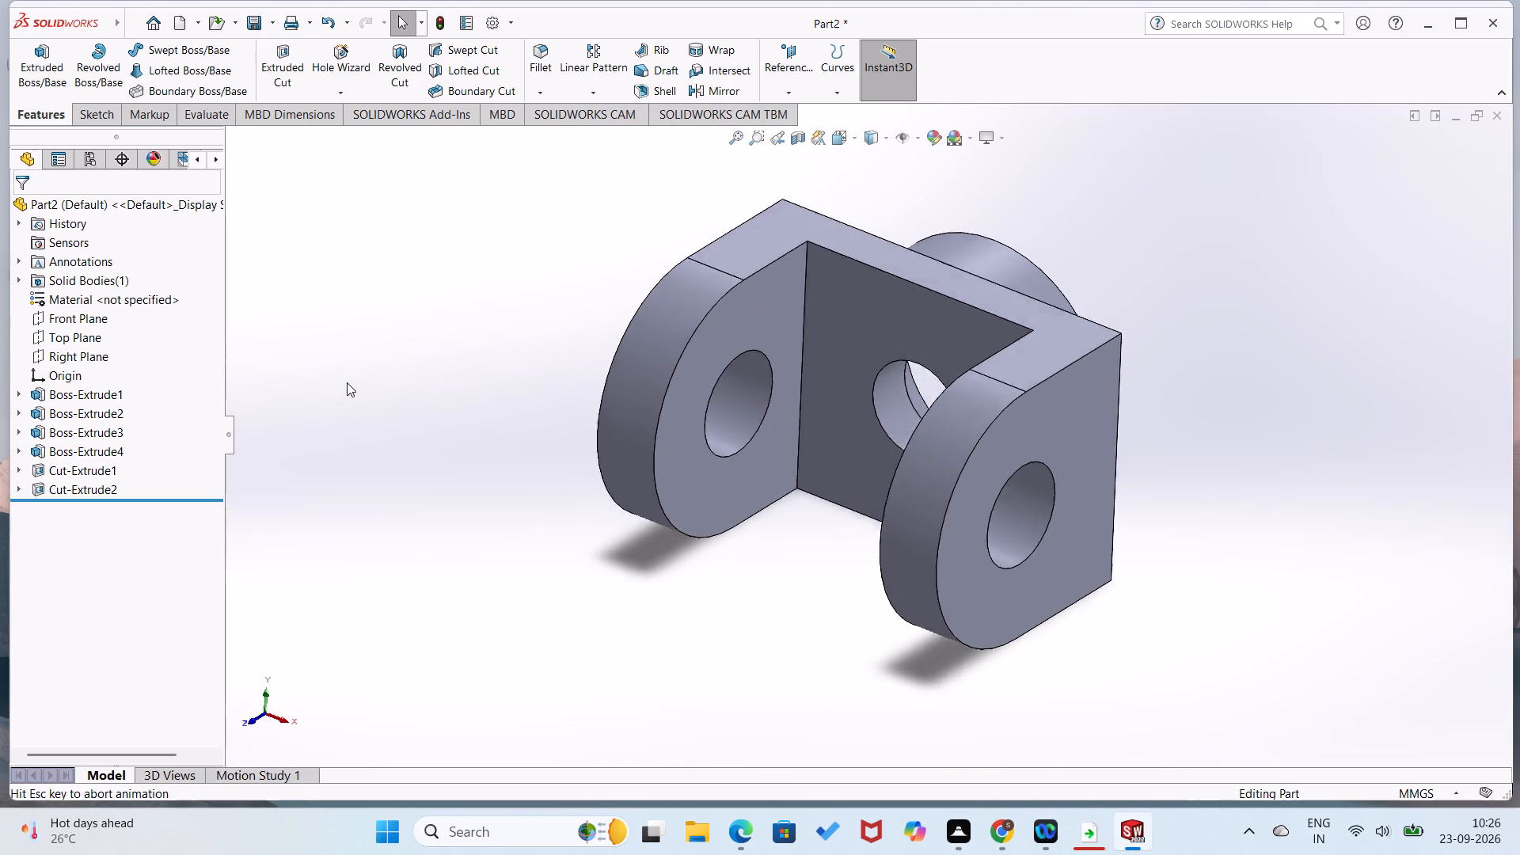
key(ctrl+9)
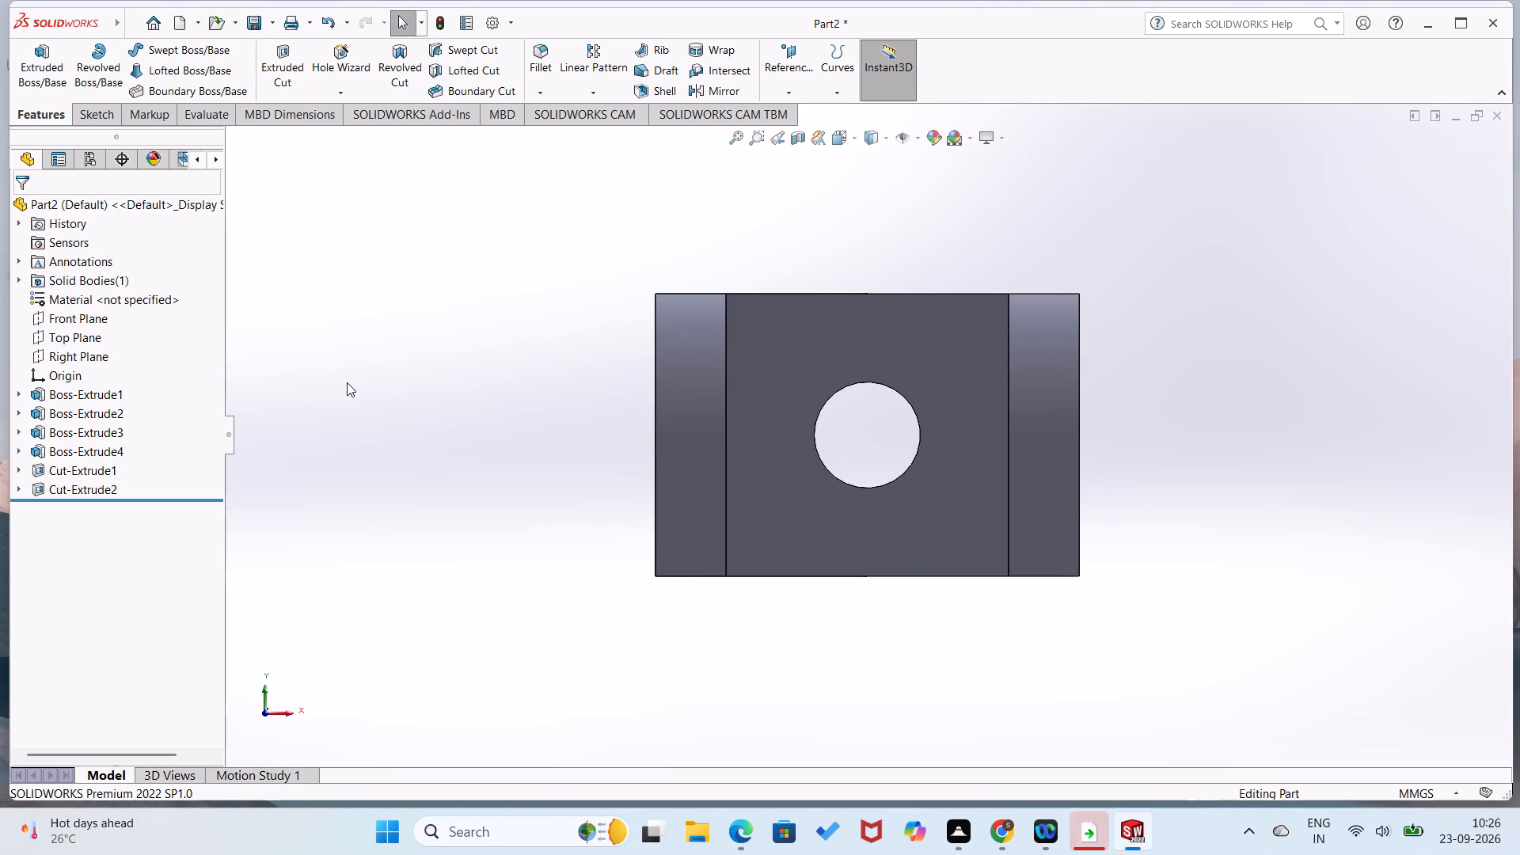
middle_drag(347, 382, 207, 665)
scroll(347, 382, down, 1)
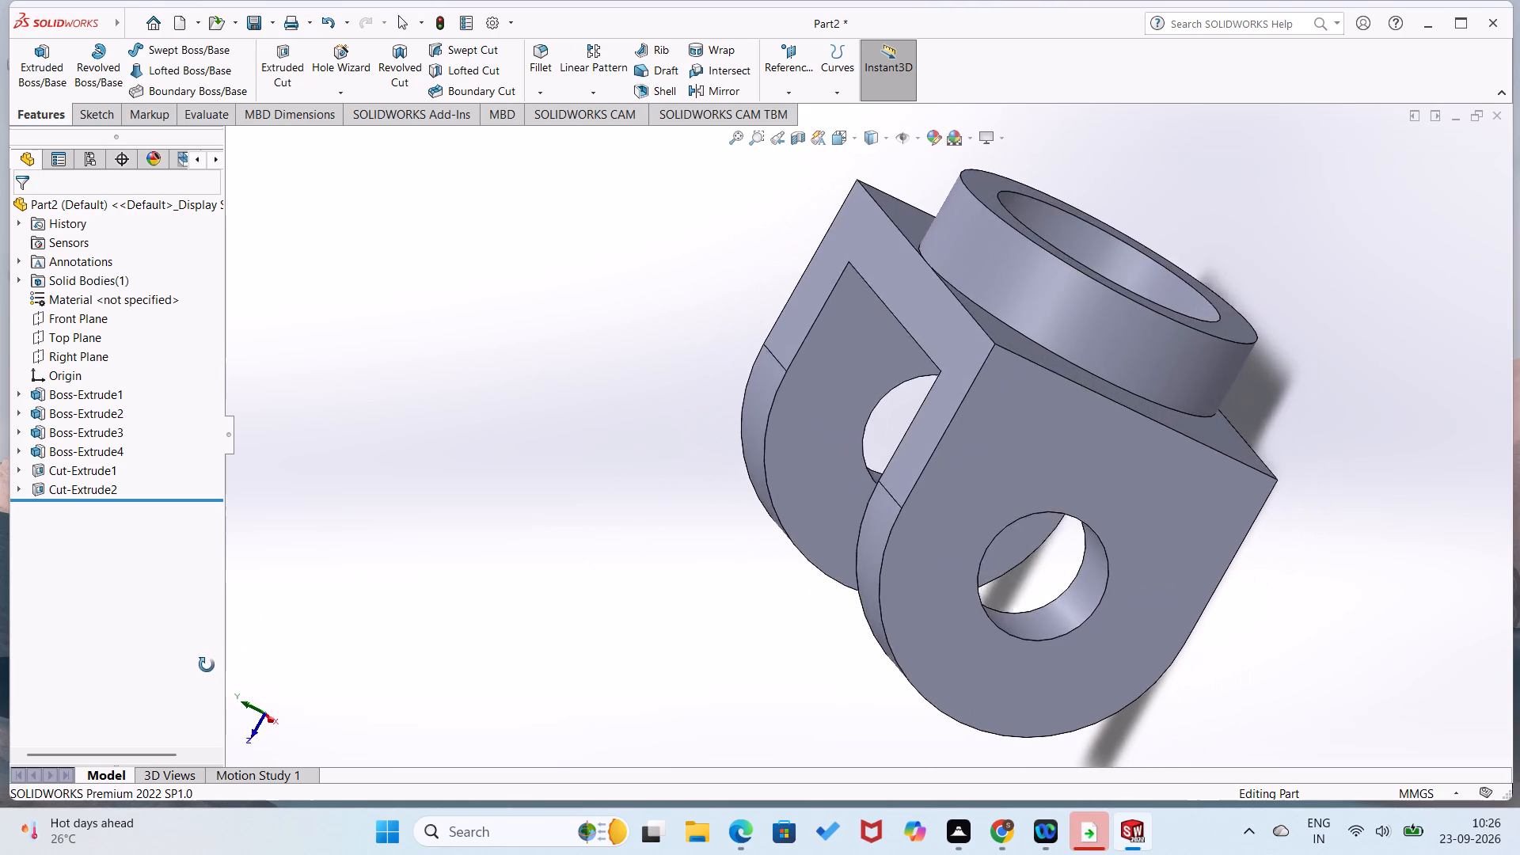
middle_drag(207, 665, 47, 644)
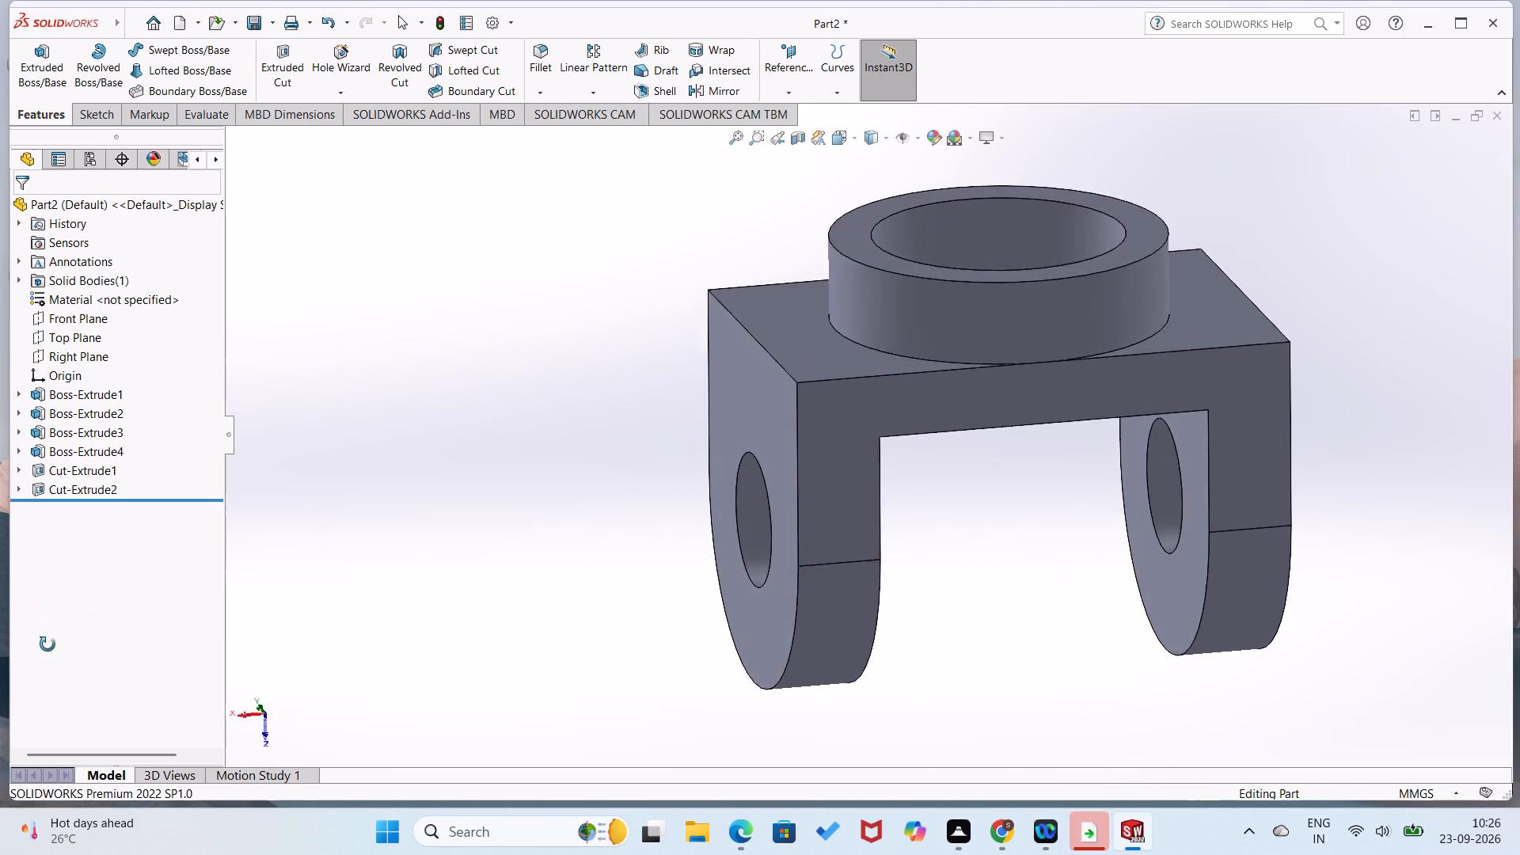
middle_drag(47, 644, 17, 621)
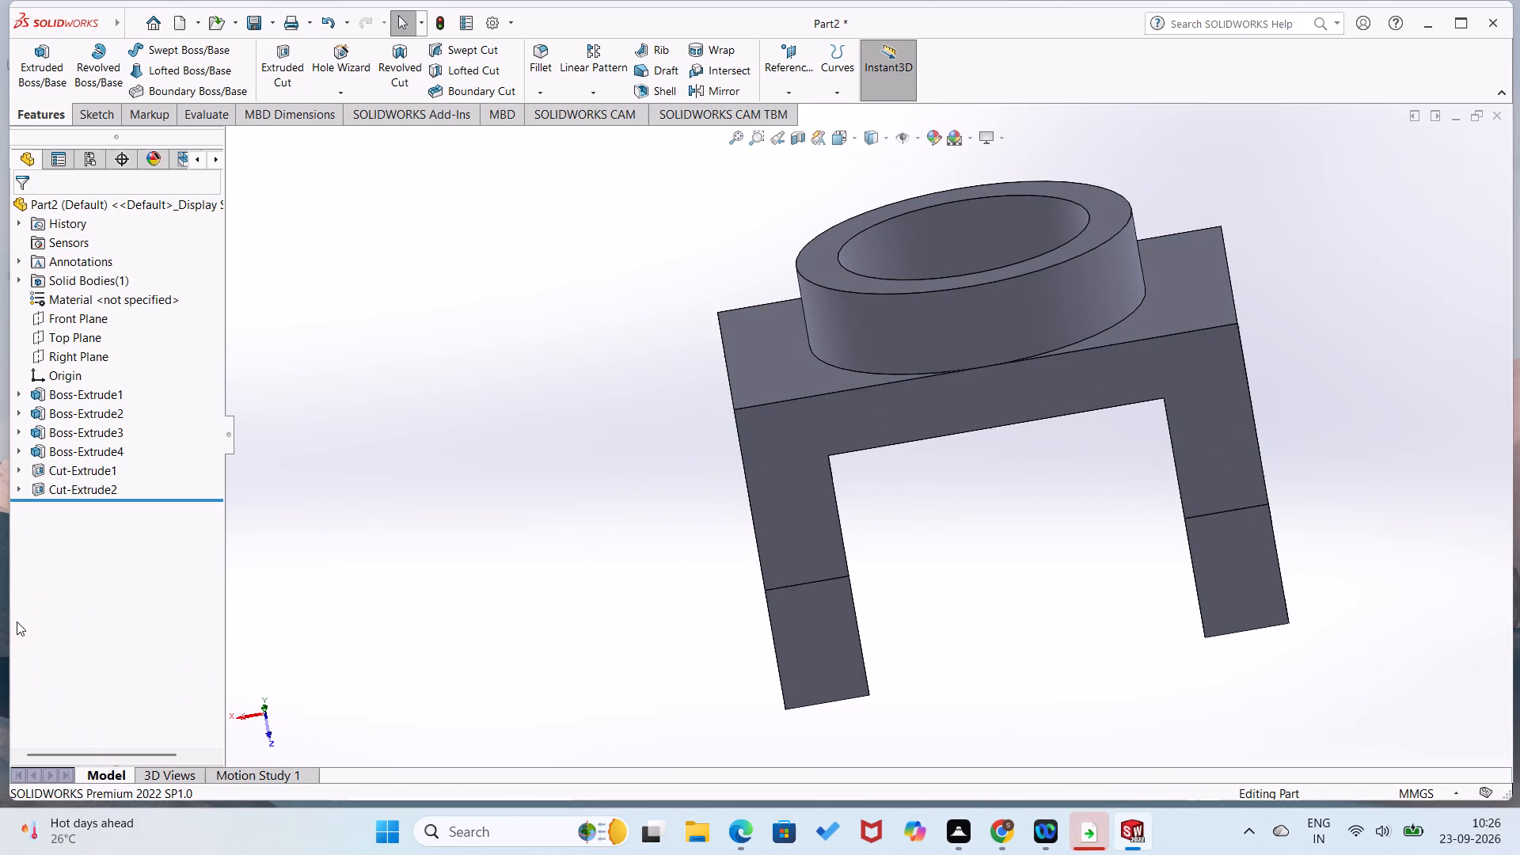
Close the flanged plate part without saving it.
click(1499, 112)
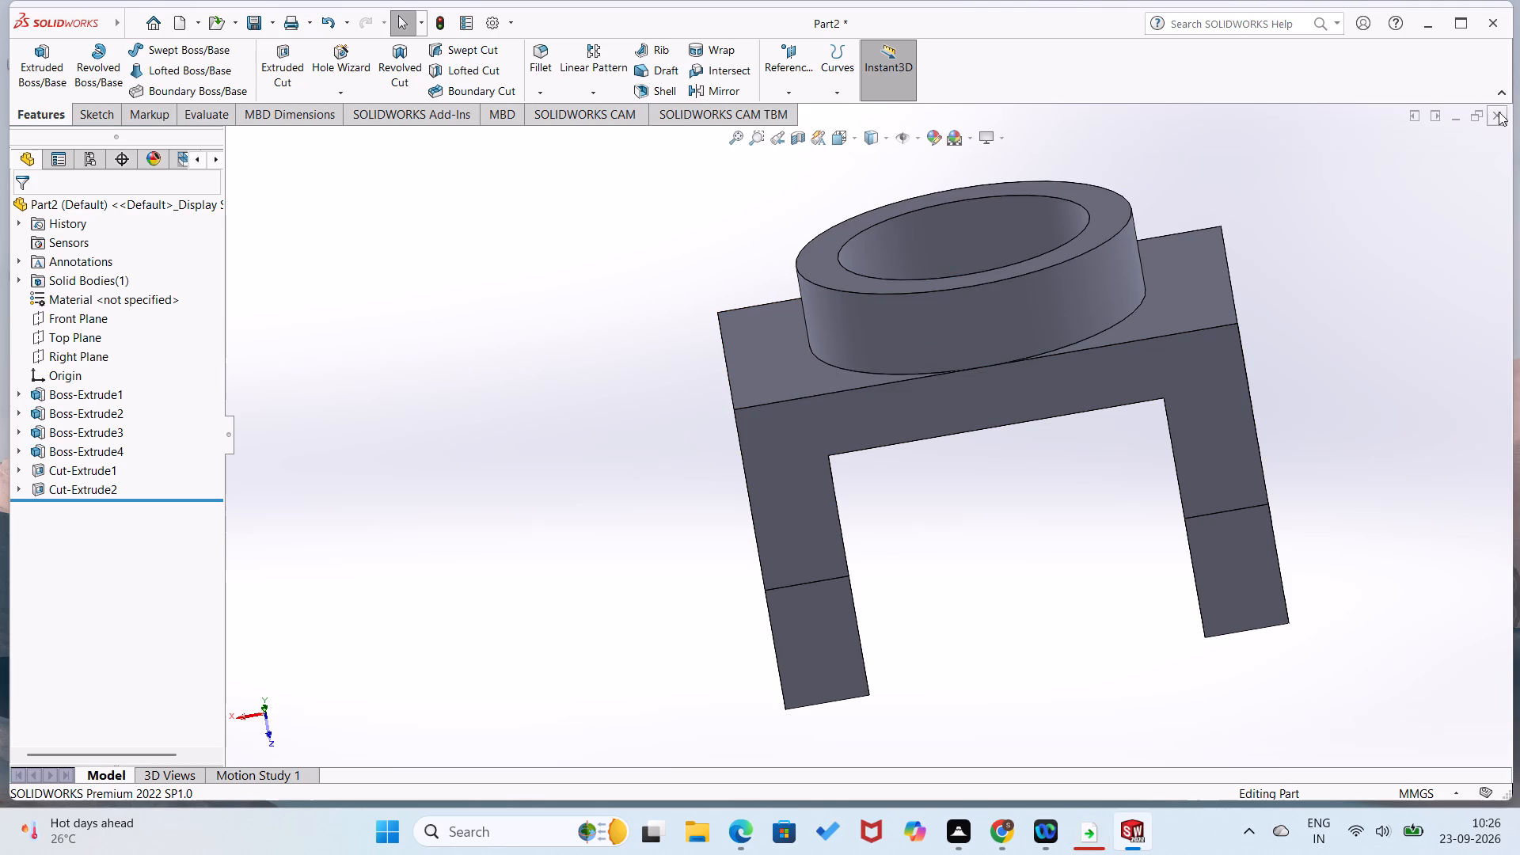
click(891, 435)
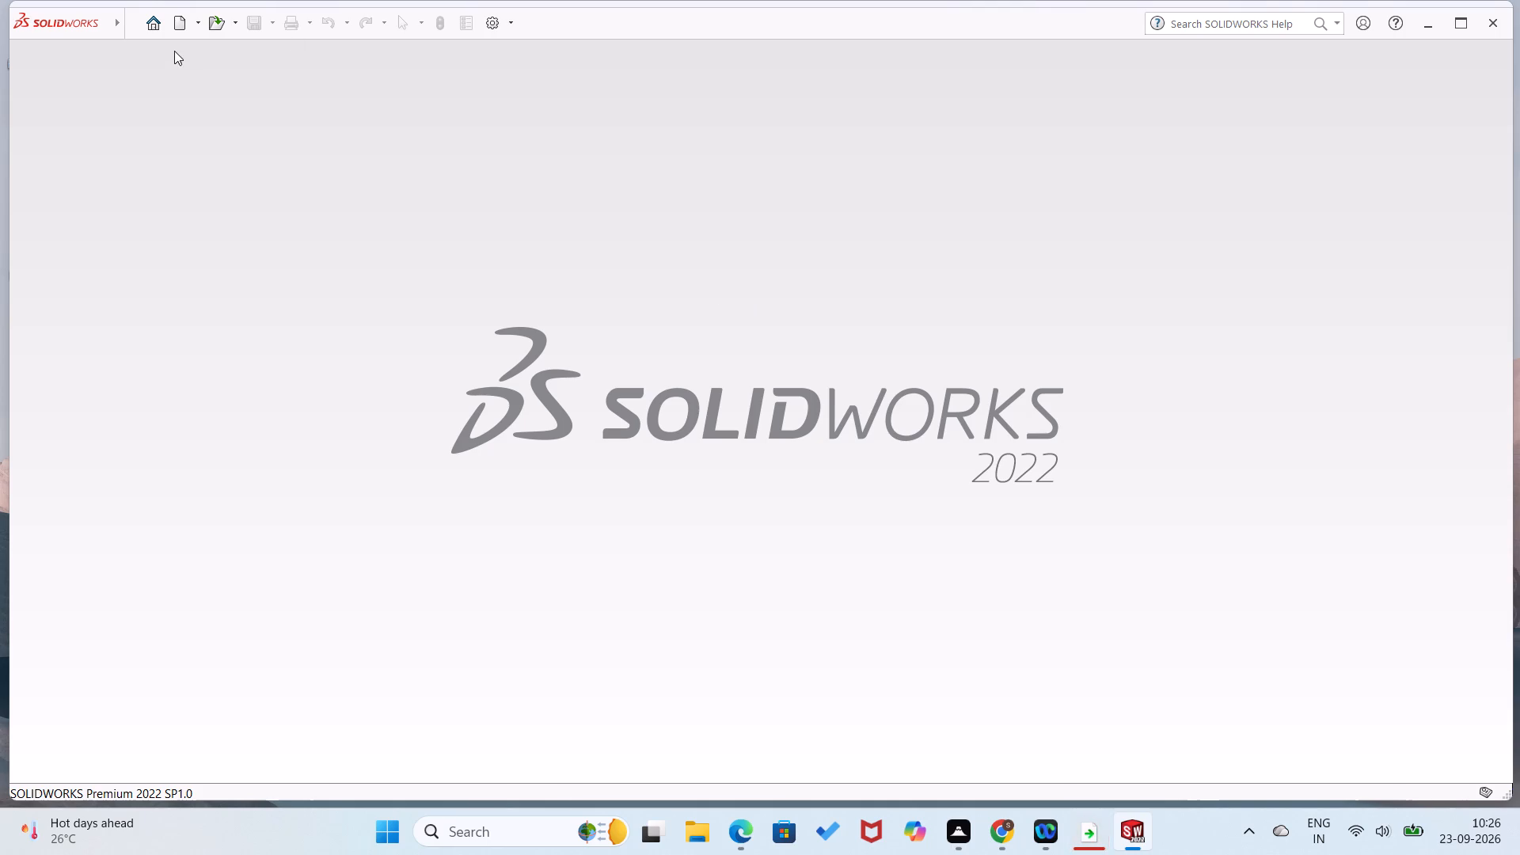
Create a new part document.
click(156, 33)
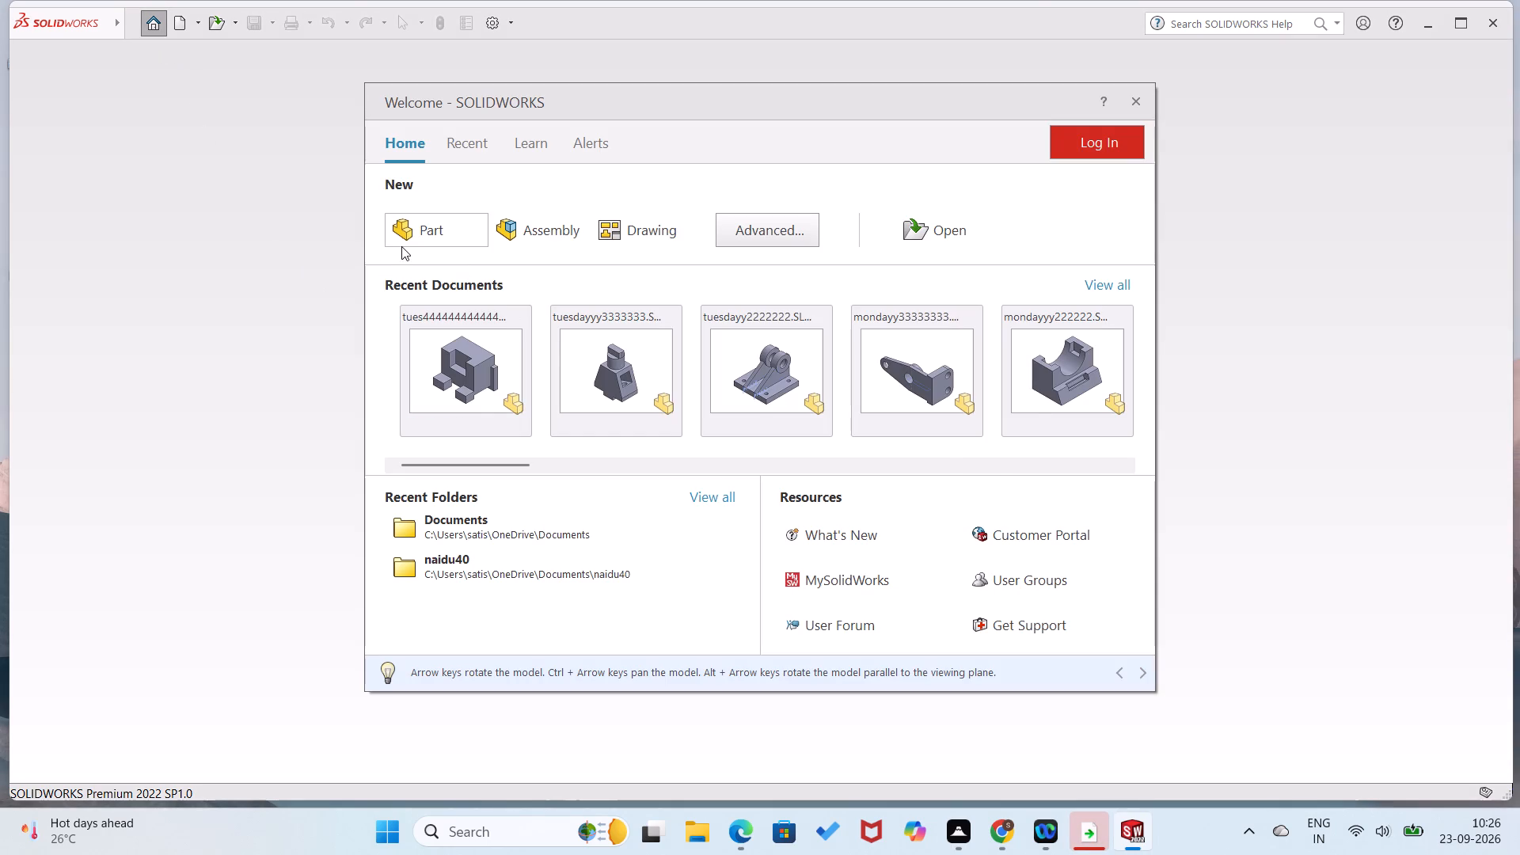
click(401, 246)
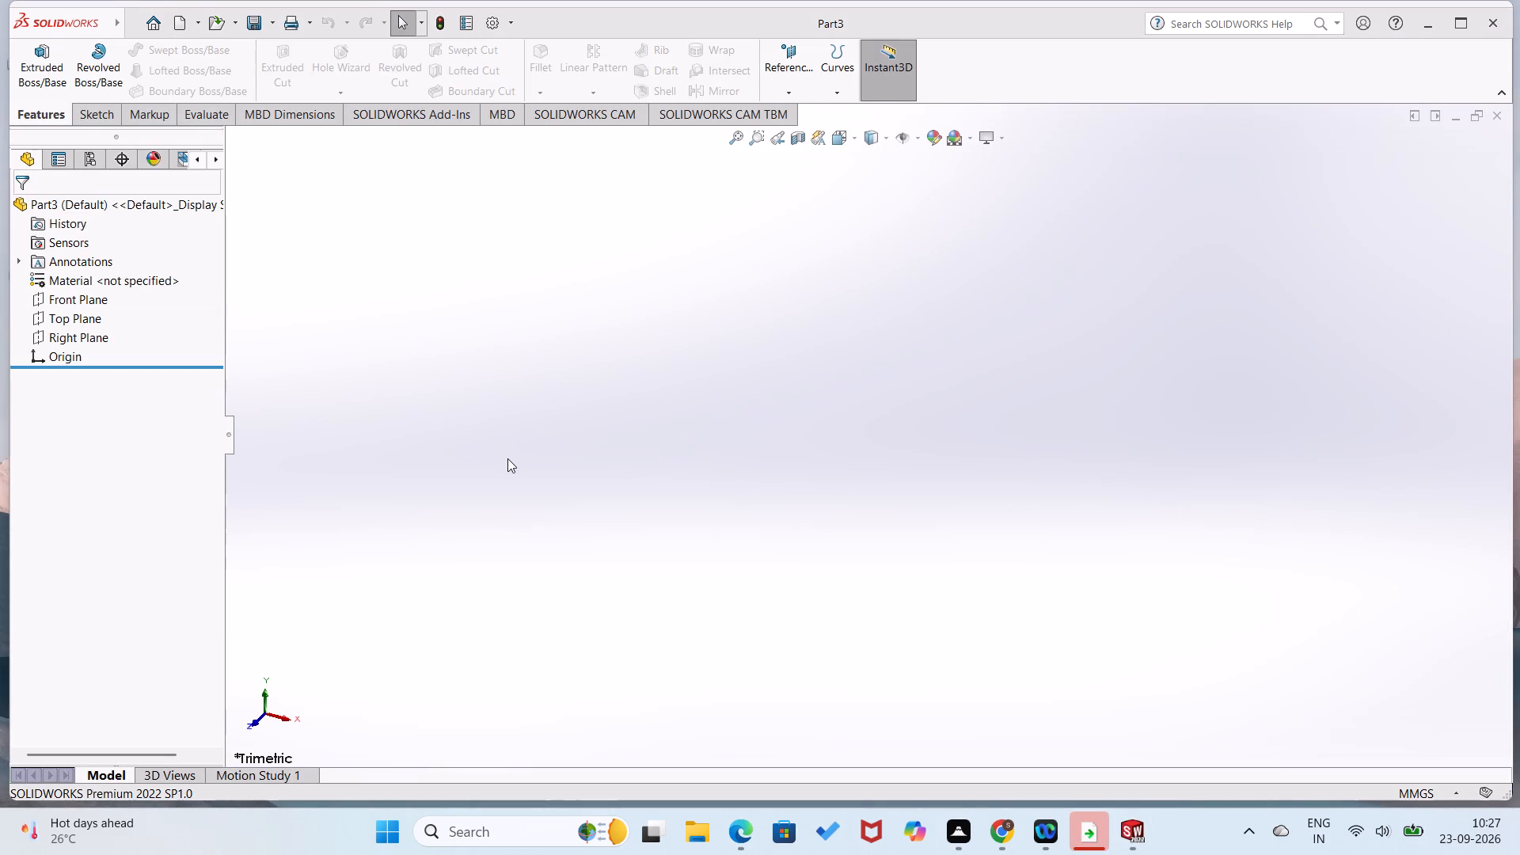
On the Right Plane, sketch a rectangle of lines starting at the origin, about 120 mm wide and 58 mm high.
click(85, 339)
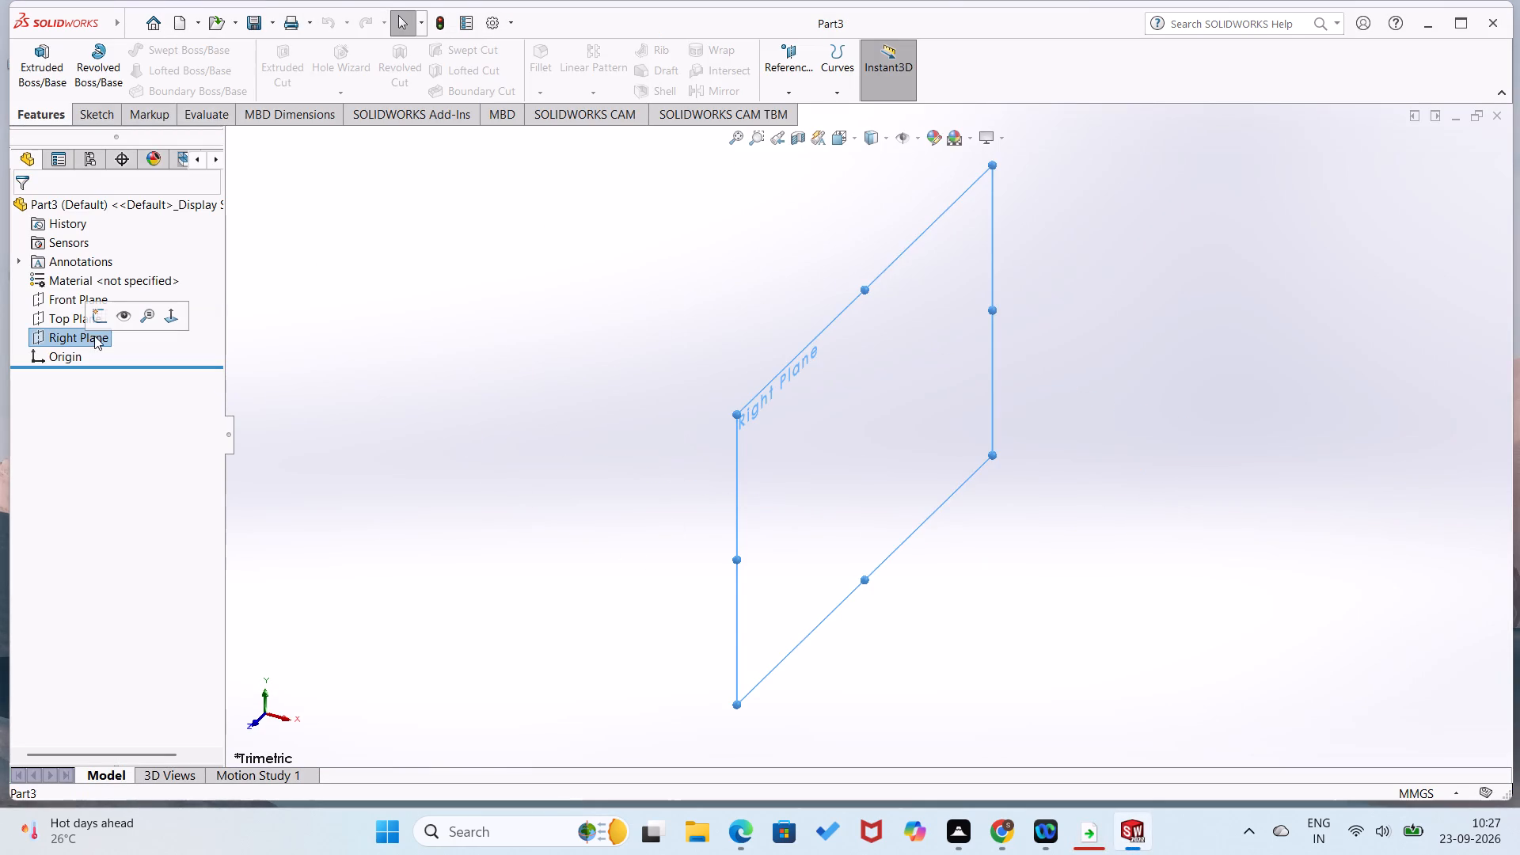
click(108, 323)
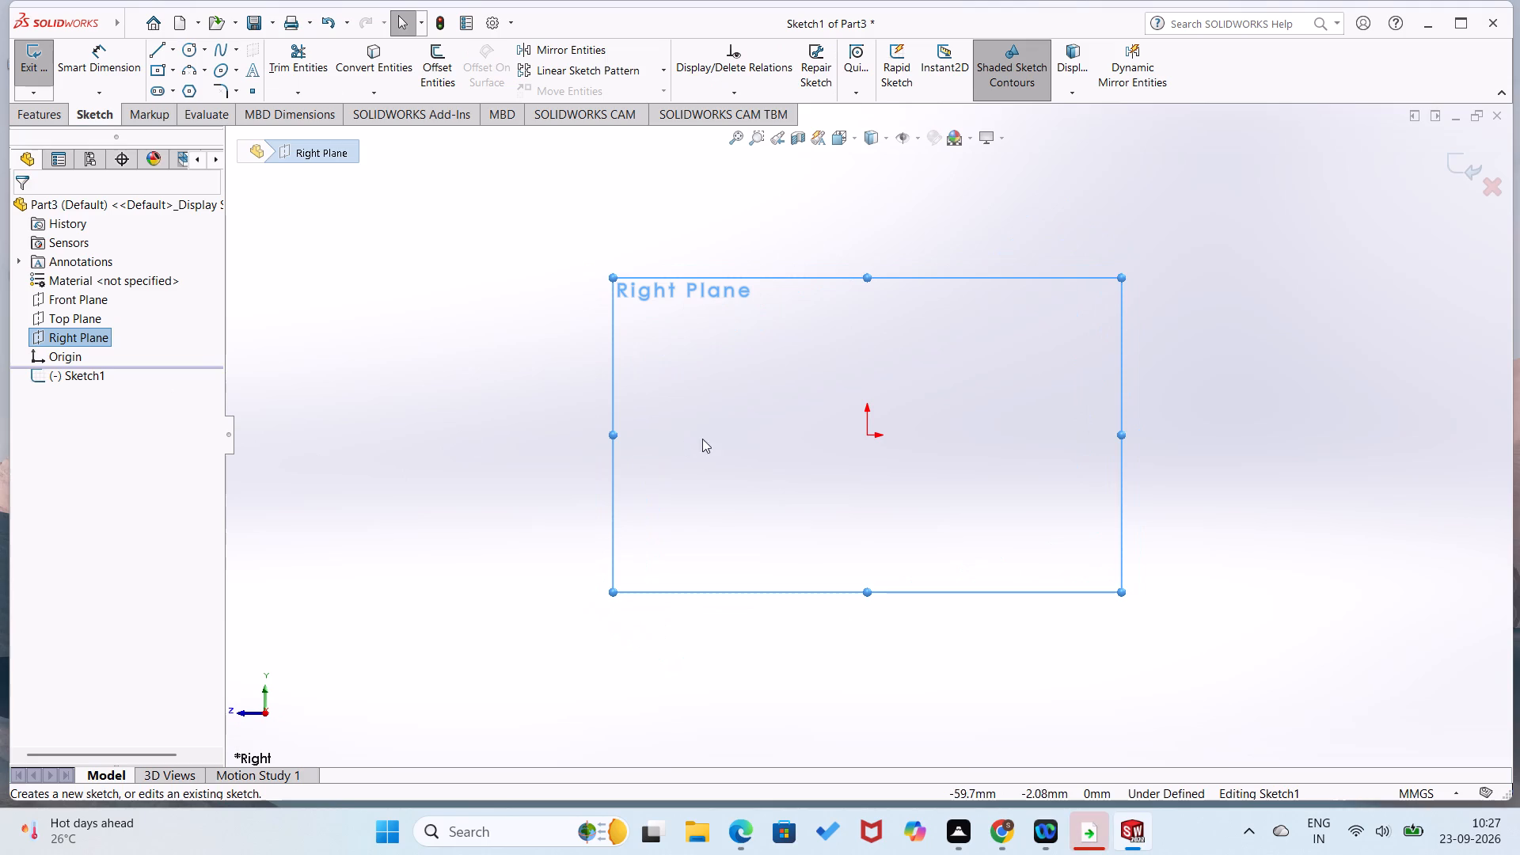
right_drag(702, 439, 579, 495)
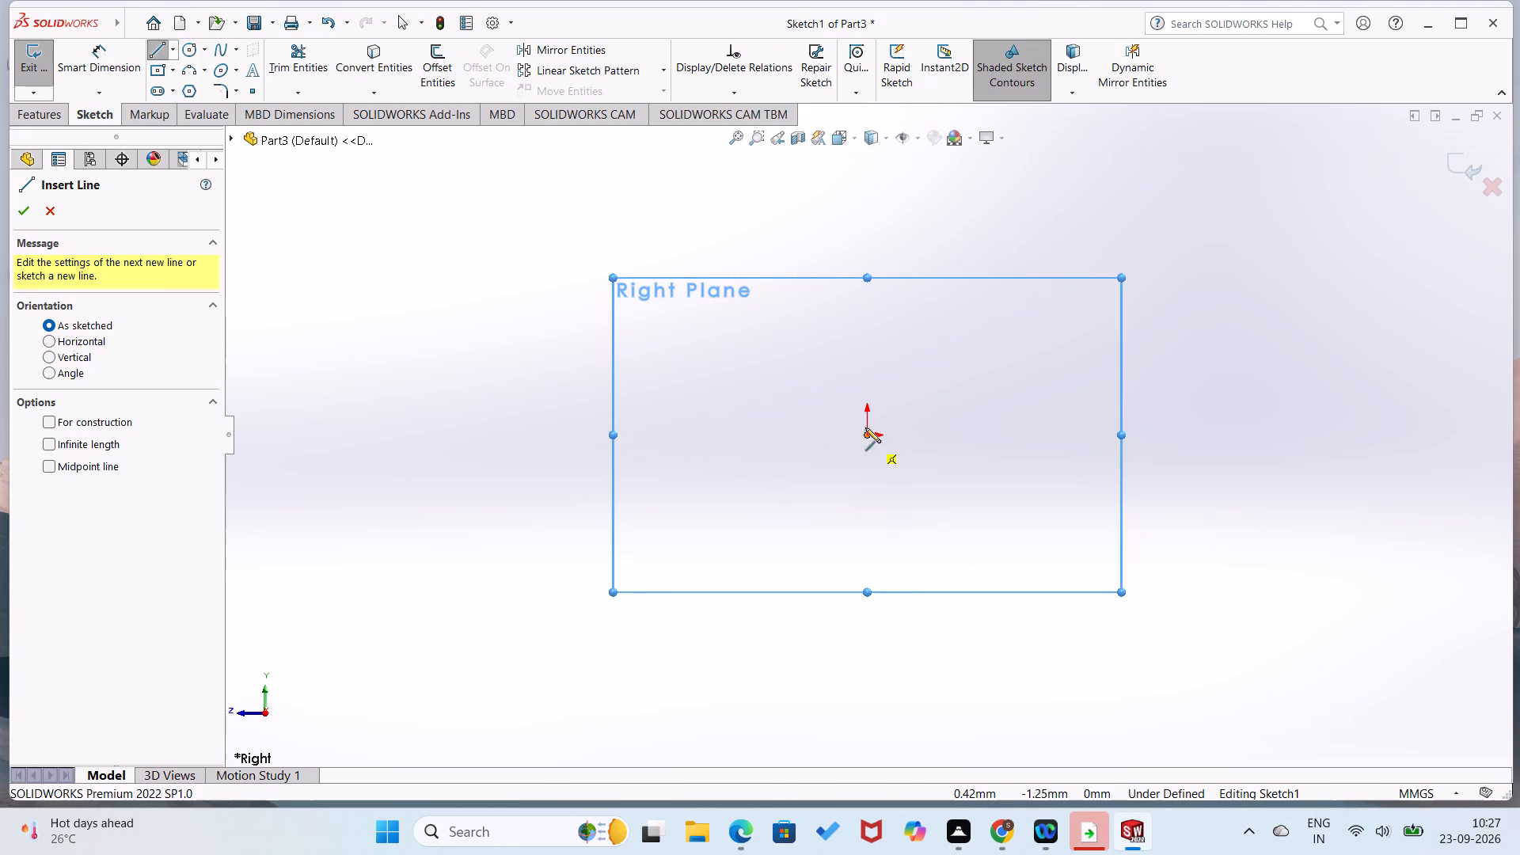
click(864, 435)
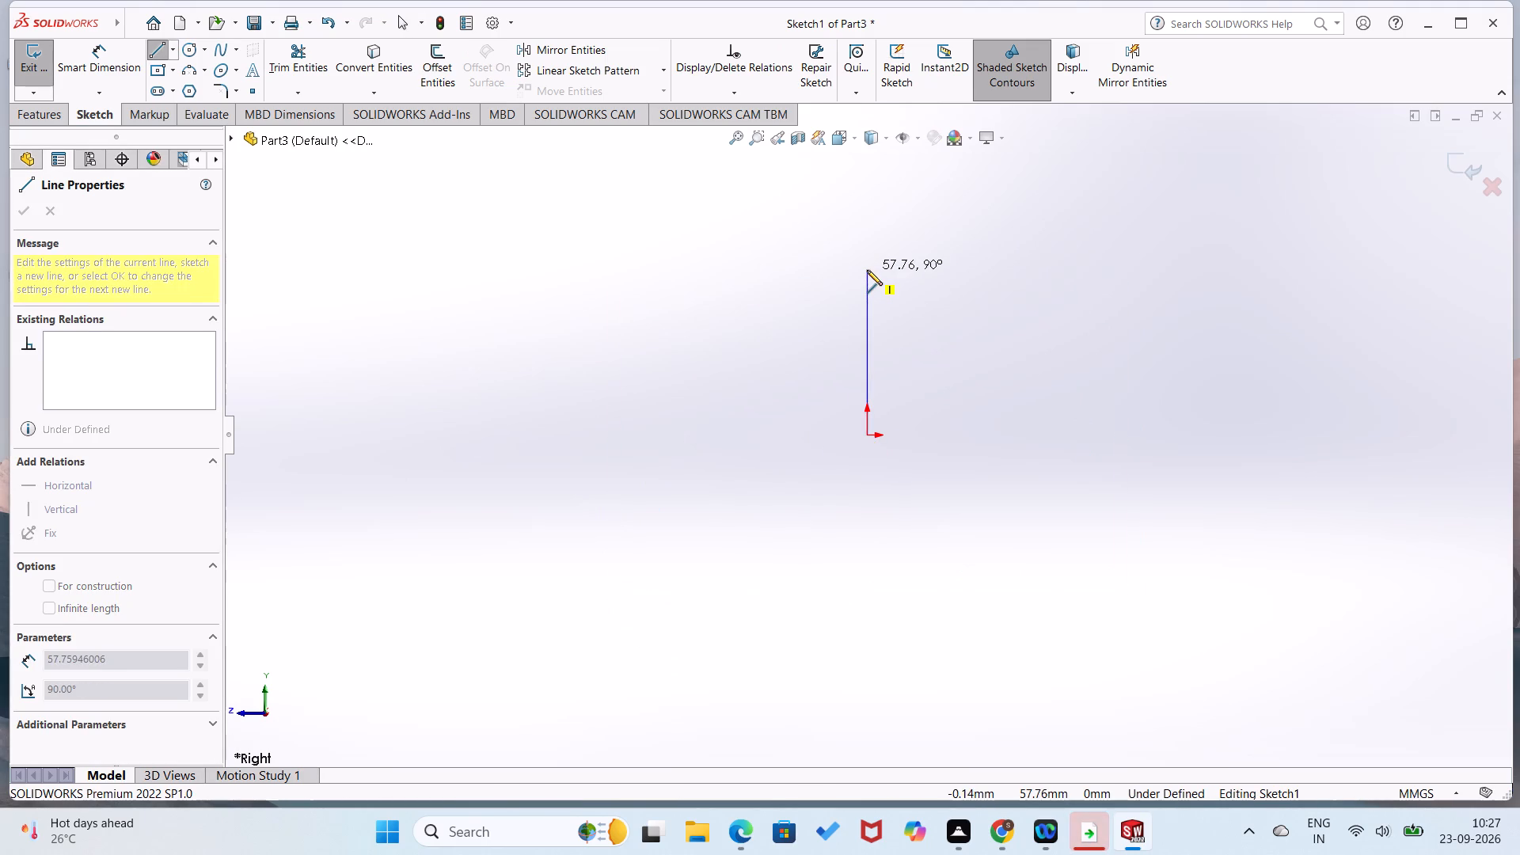
click(867, 270)
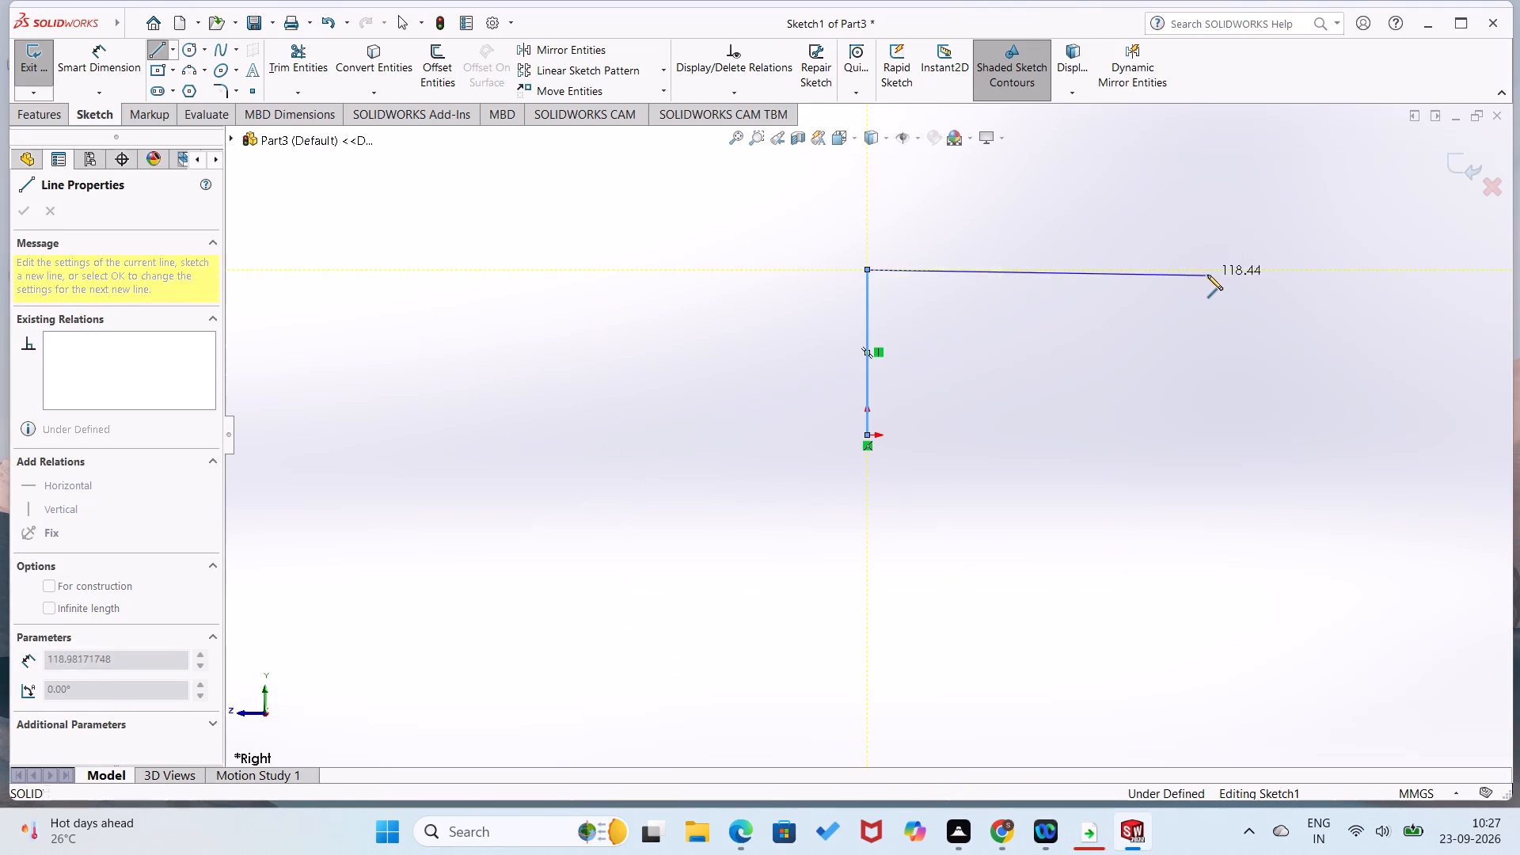
click(1213, 272)
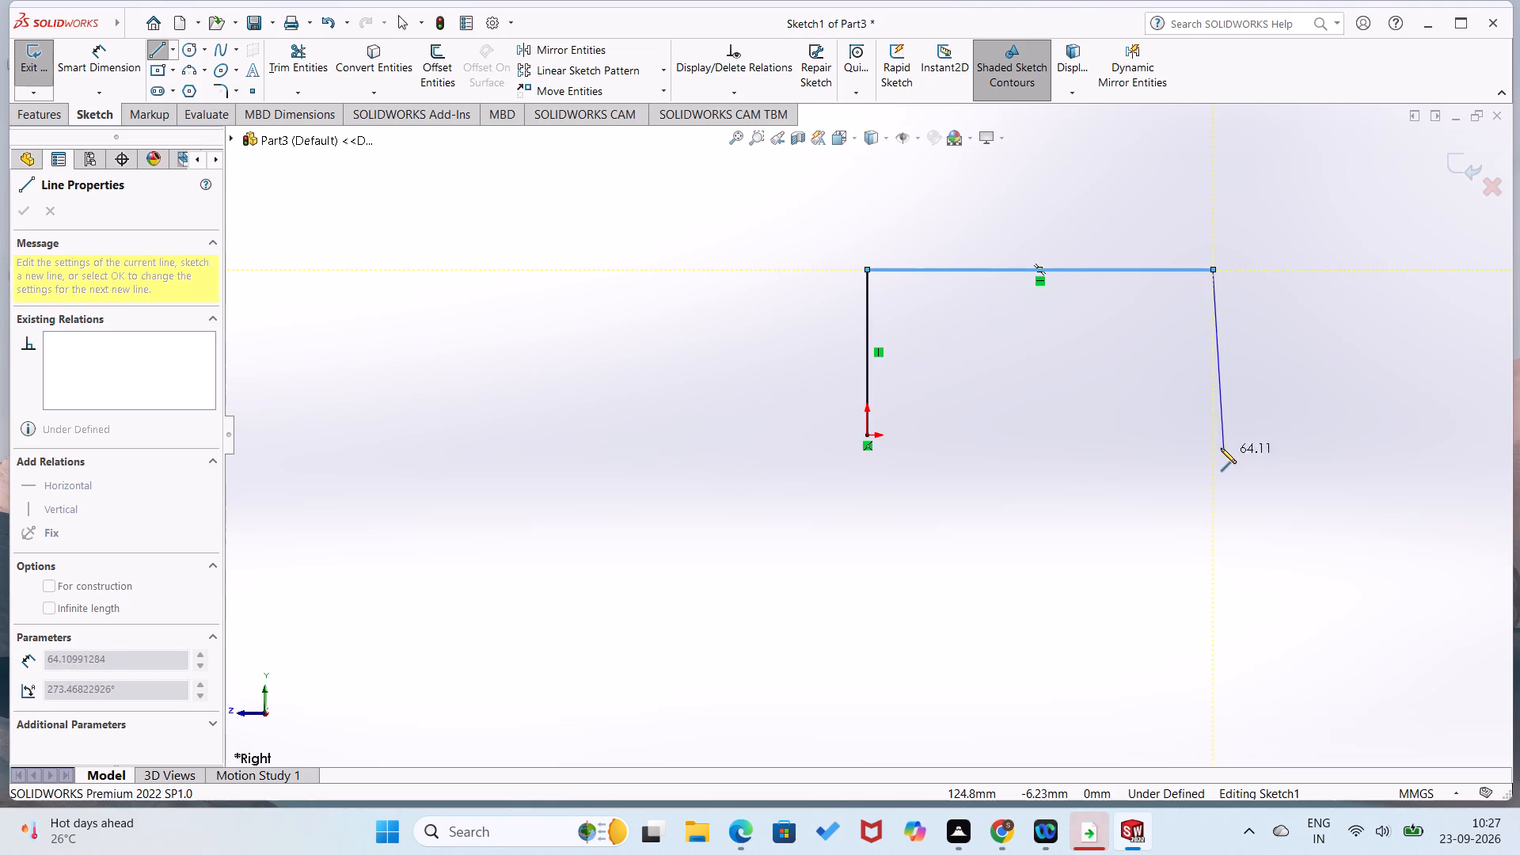
click(1217, 439)
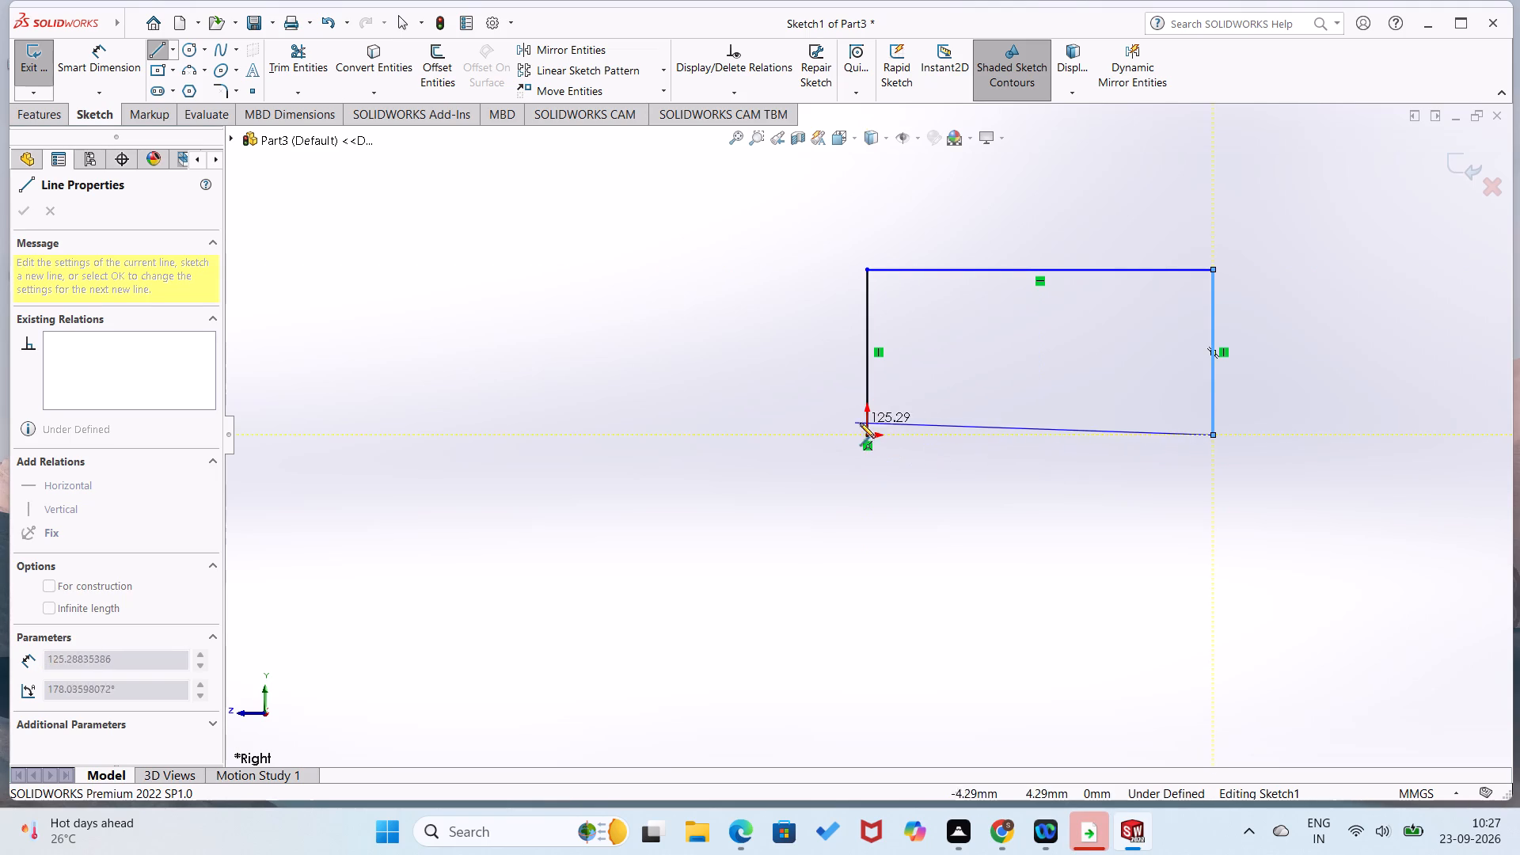
click(868, 439)
Dimension the rectangle 50 mm high and 62 mm wide.
right_drag(648, 503, 728, 249)
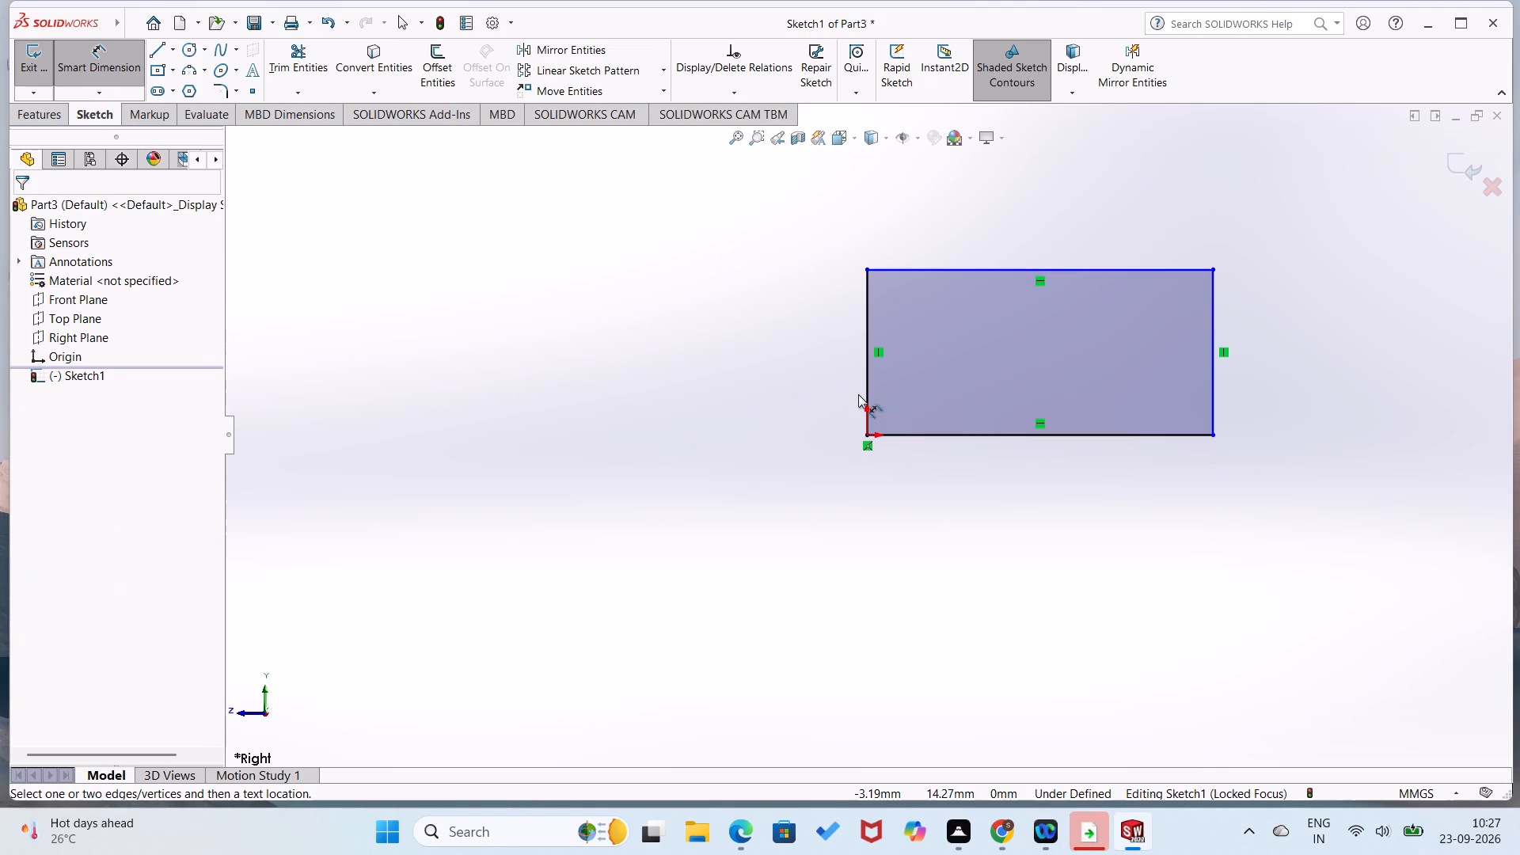
click(868, 391)
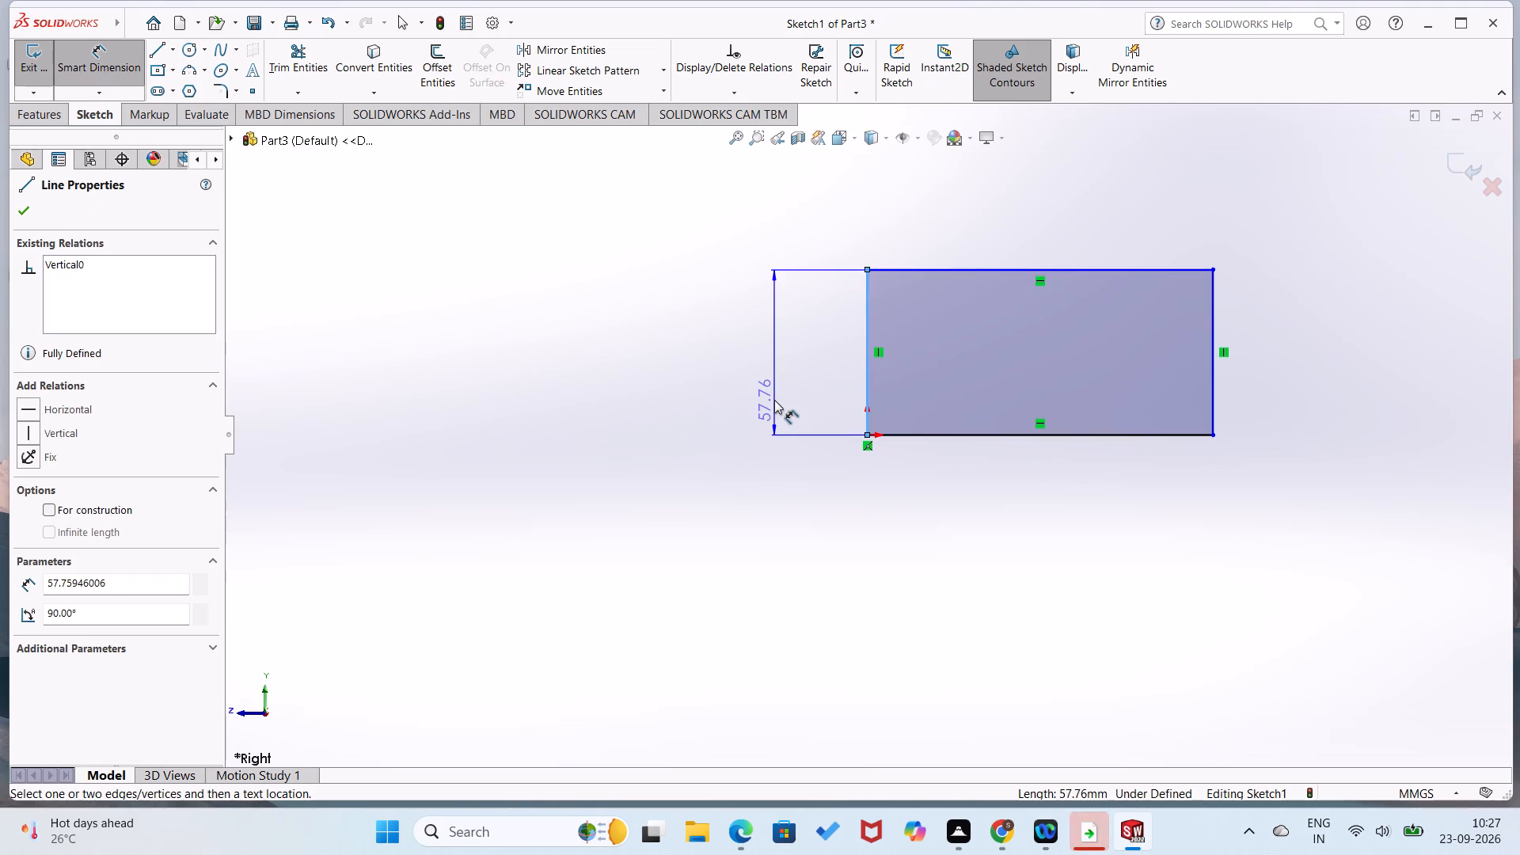
click(774, 400)
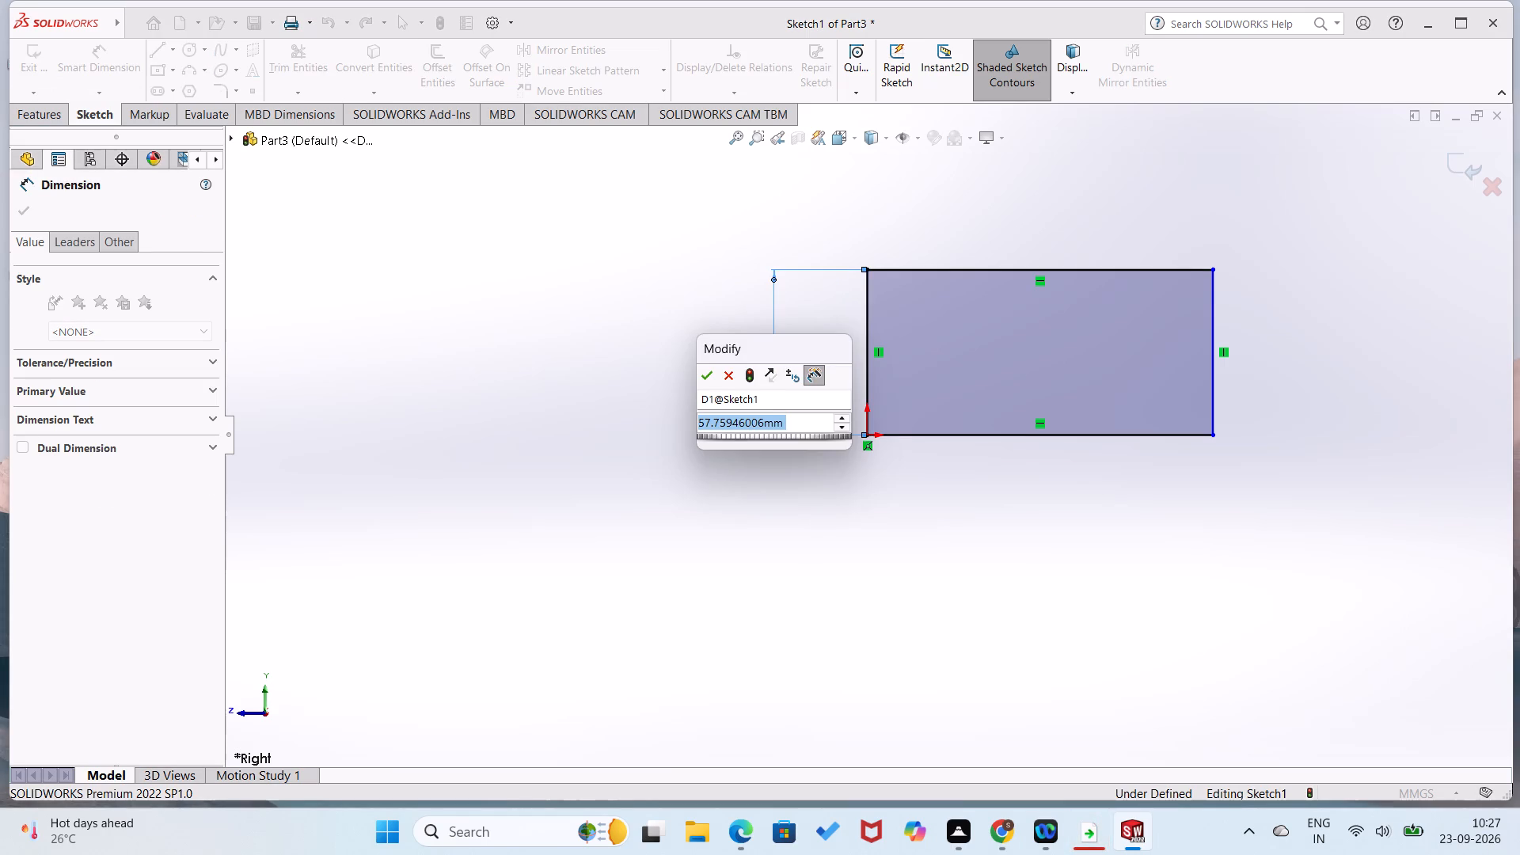
text(50)
key(Return)
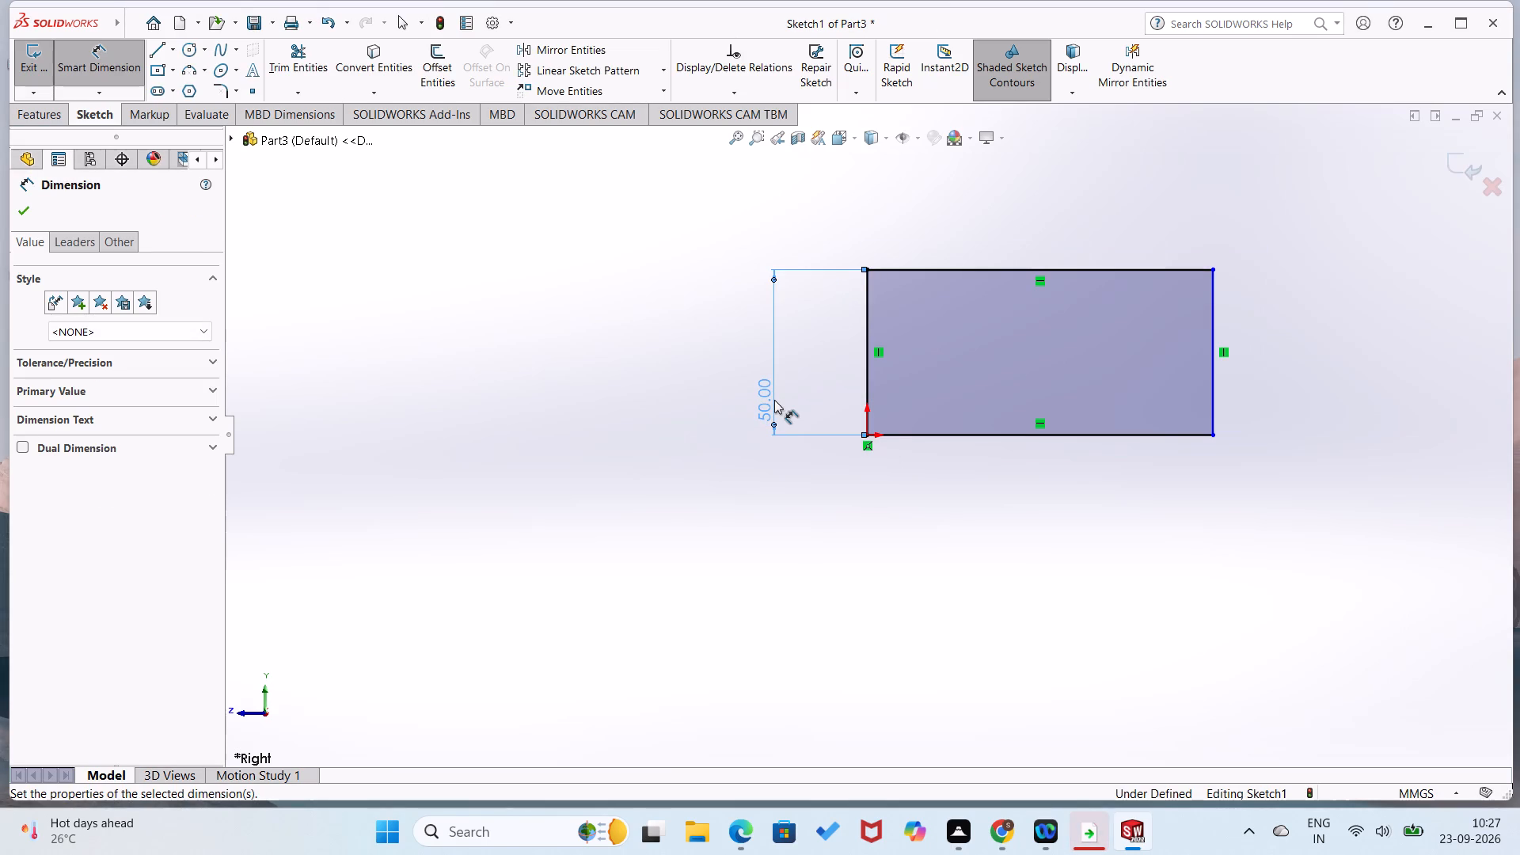
click(1028, 436)
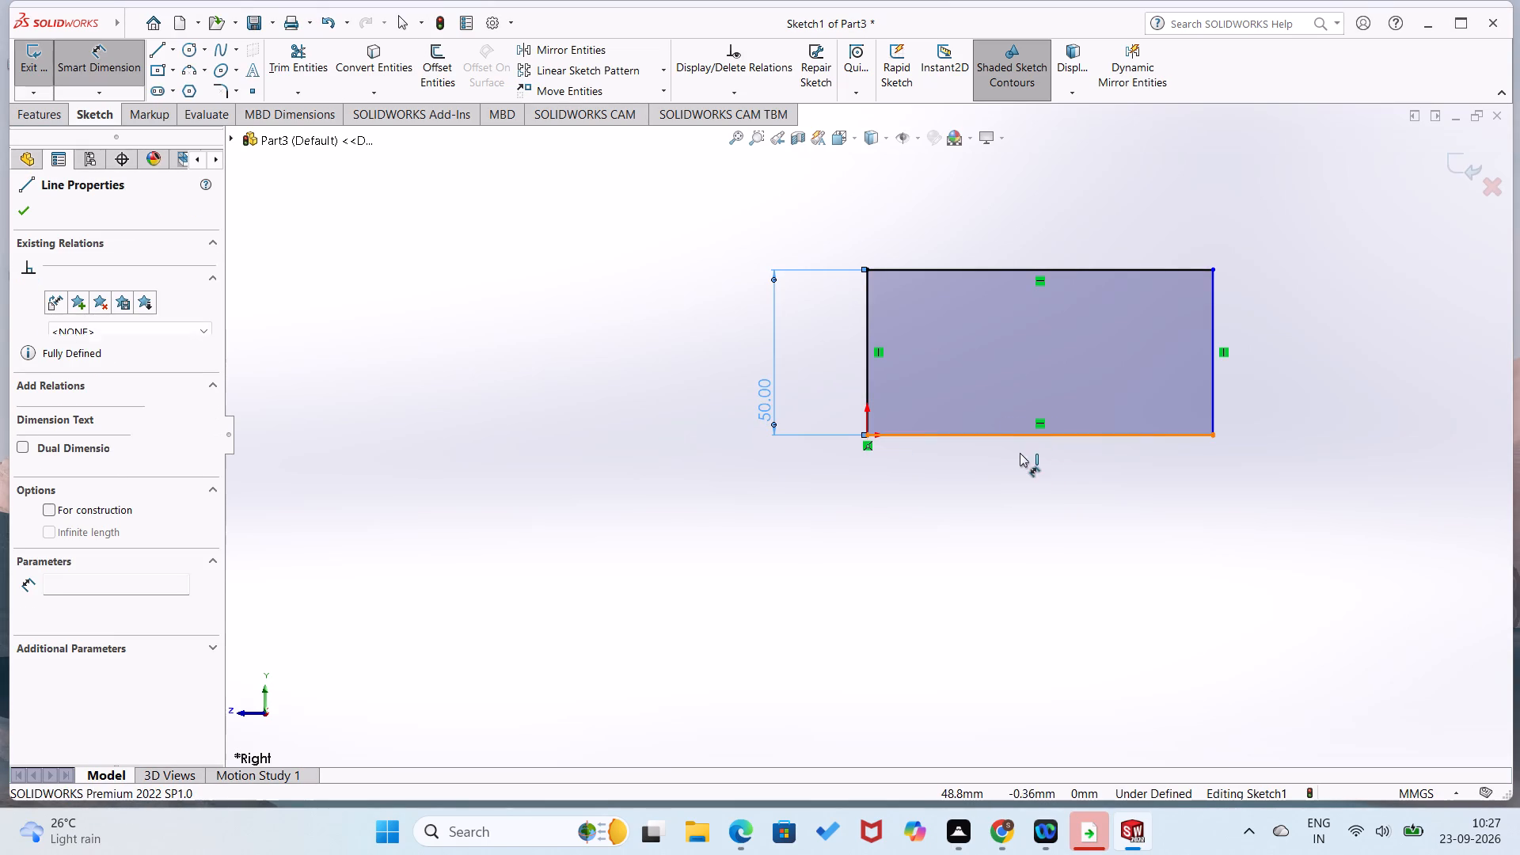
click(1021, 474)
text(62)
key(Return)
scroll(1086, 426, down, 4)
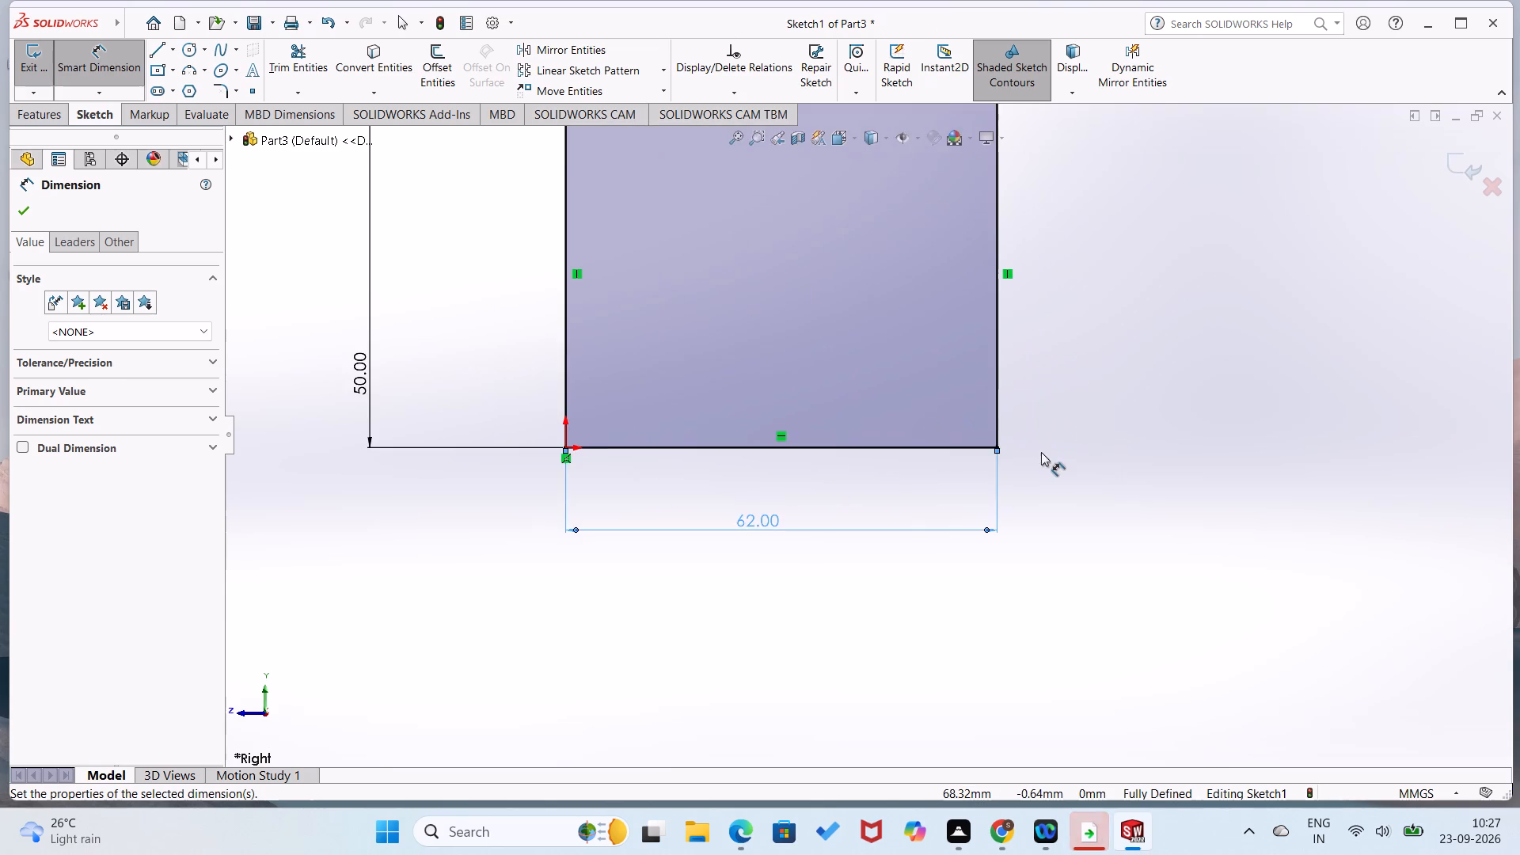
scroll(1041, 452, up, 2)
click(717, 587)
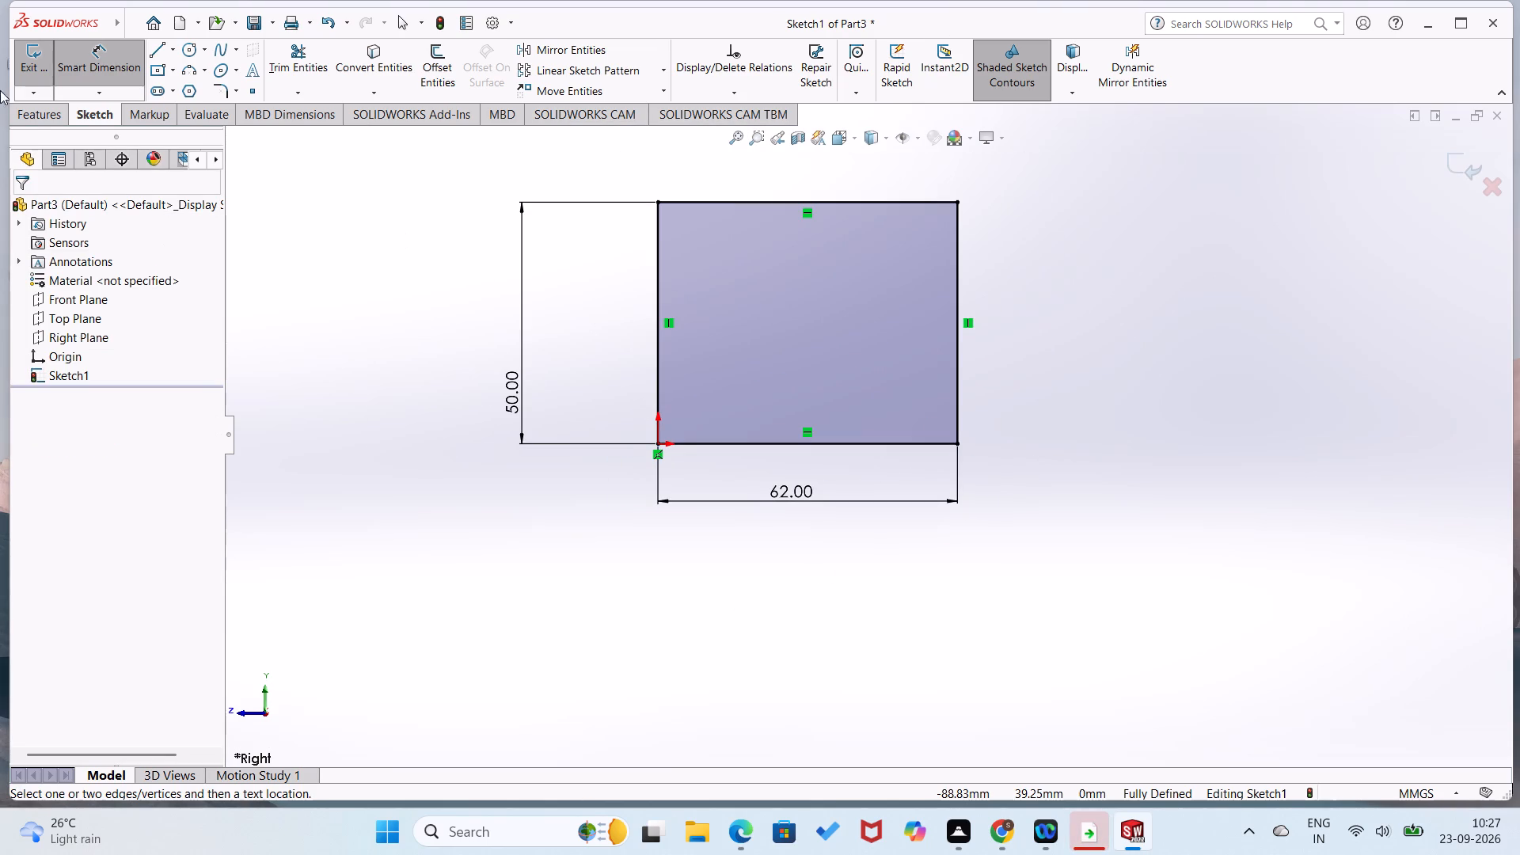
Extrude the rectangle 42 mm blind into a solid block.
click(30, 121)
click(55, 86)
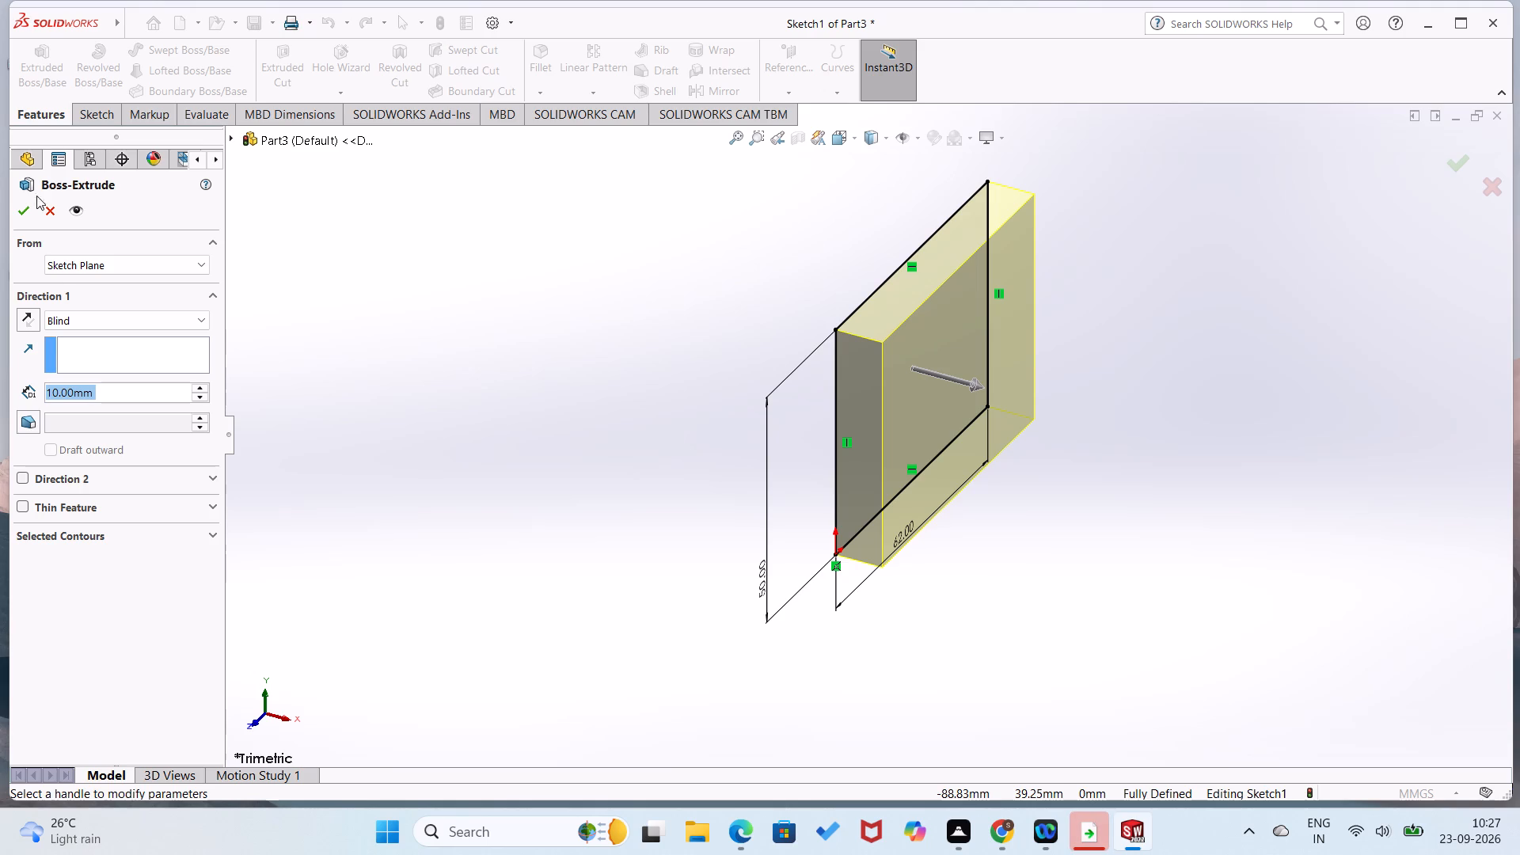
text(42)
key(Return)
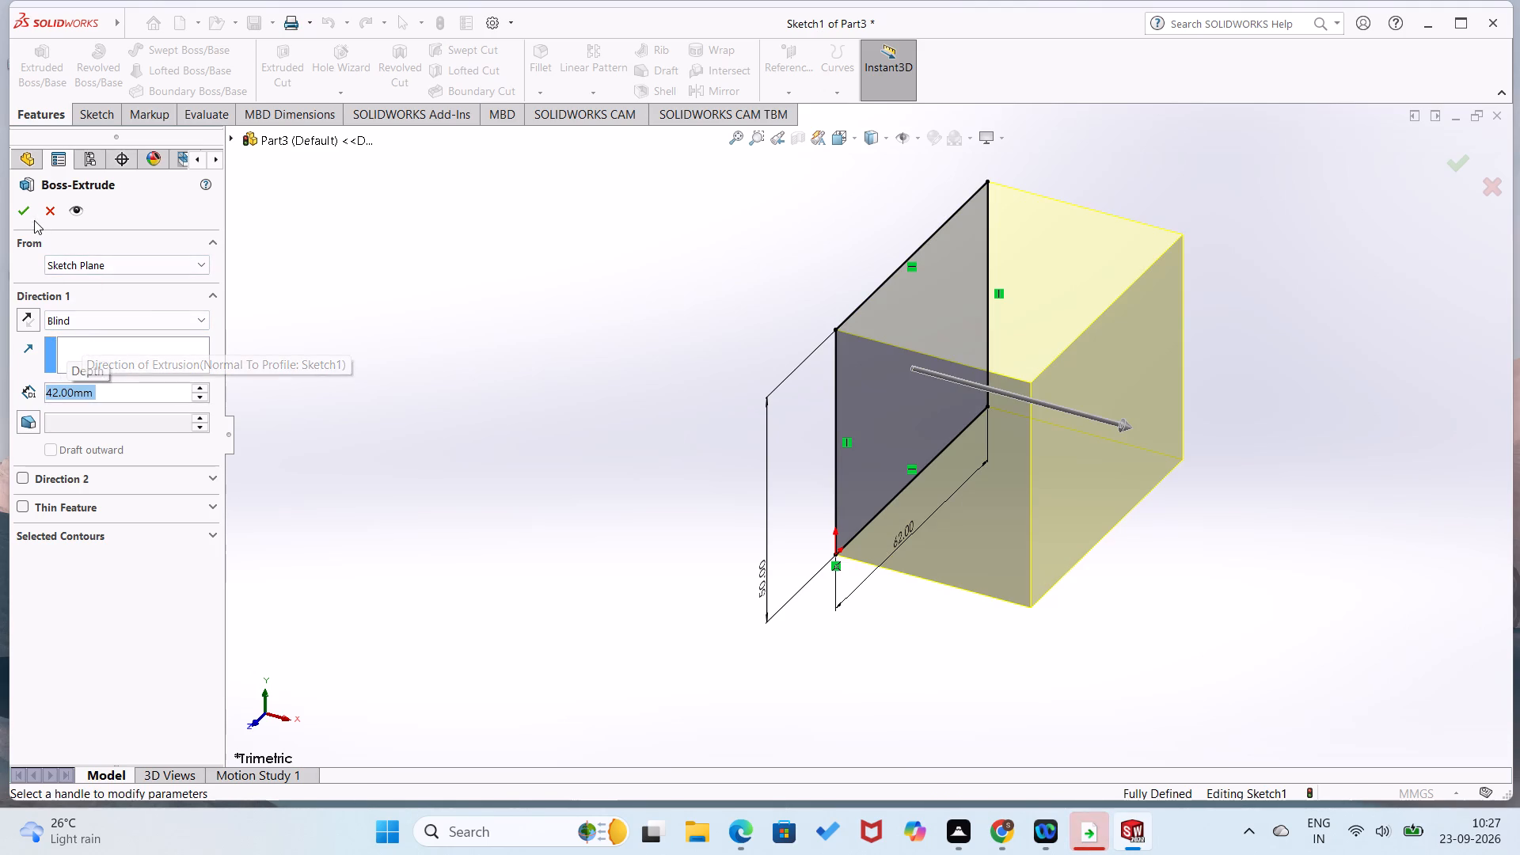
click(33, 216)
click(302, 393)
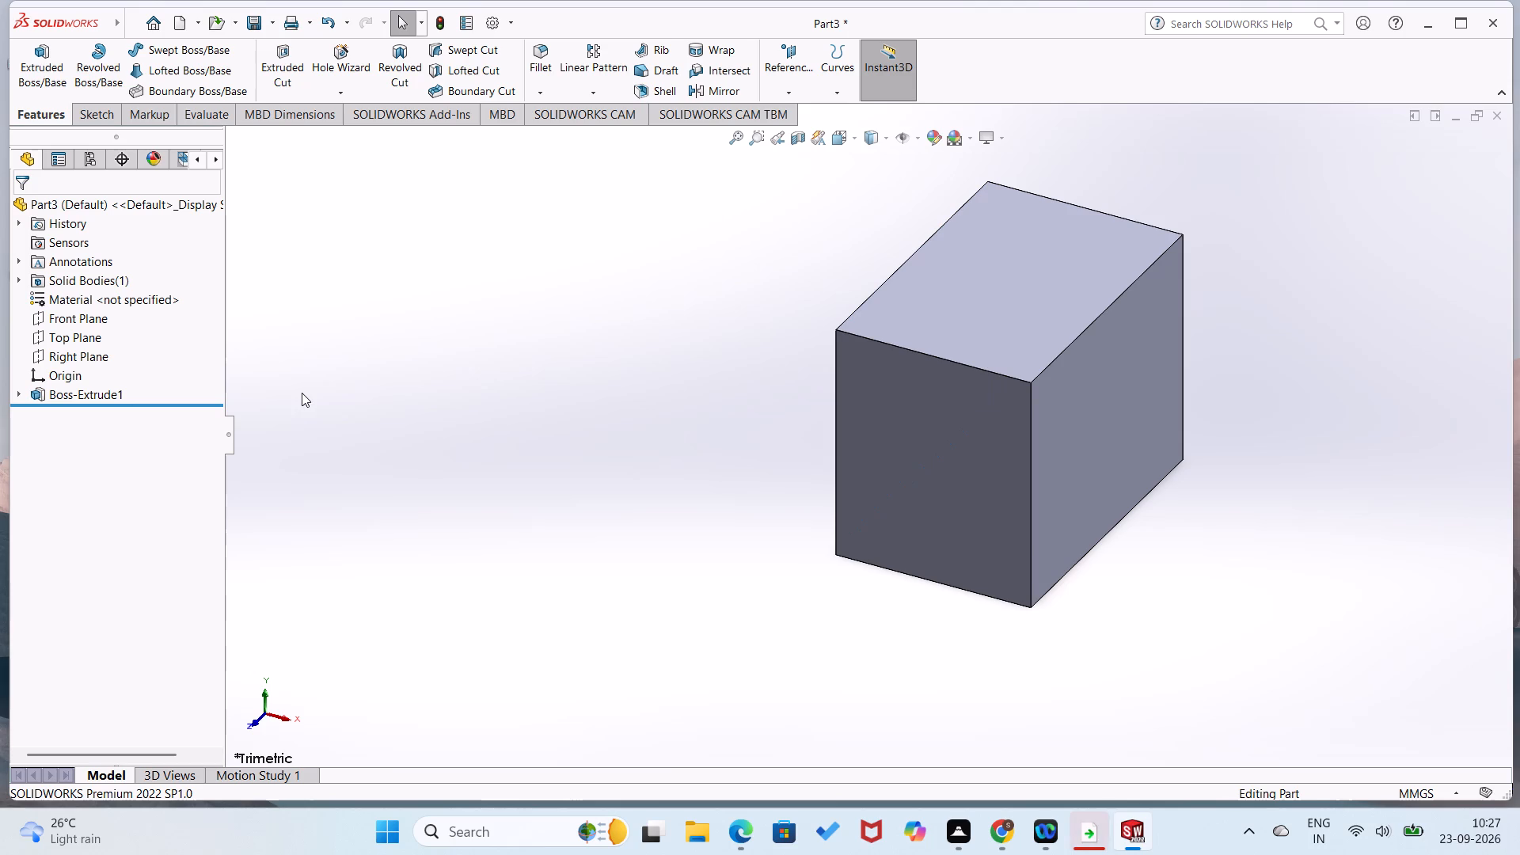
On the block's 42 by 50 mm front face, sketch a rectangle about 15 mm wide and 7 mm high standing on the bottom edge.
right_click(932, 552)
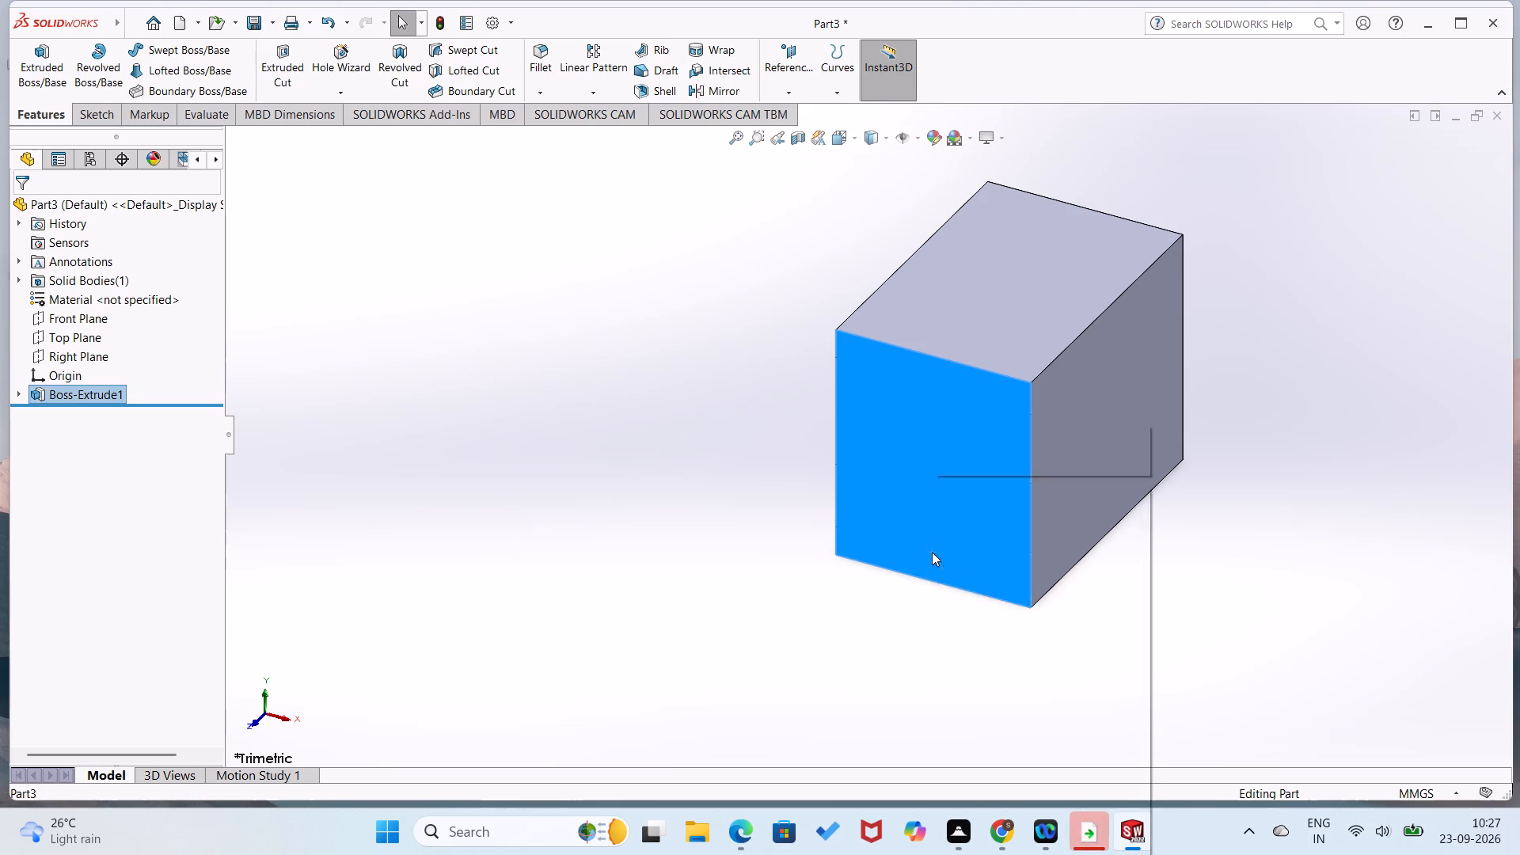
click(981, 465)
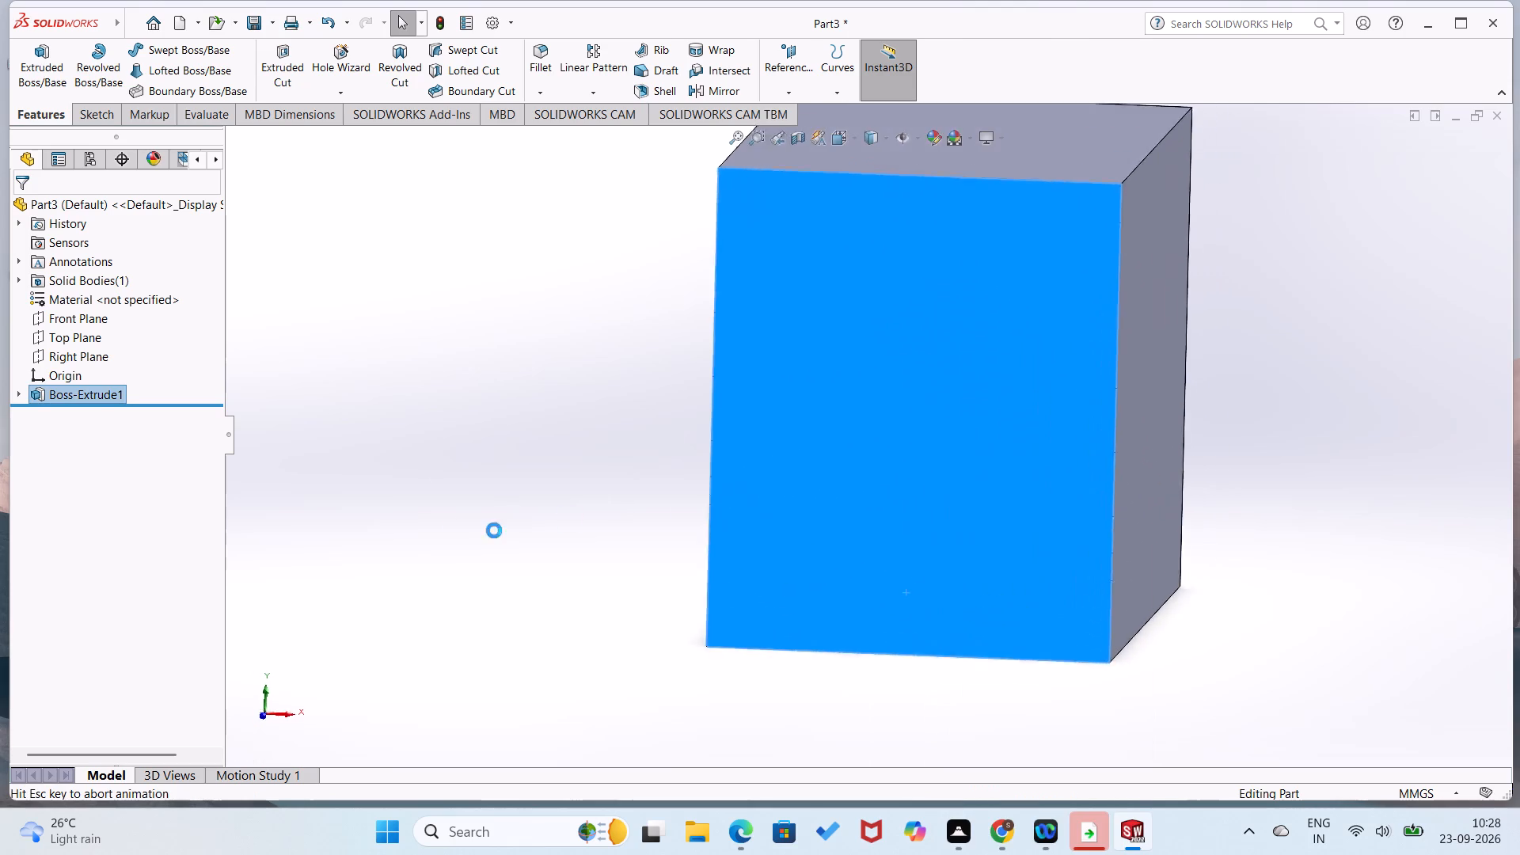
click(412, 518)
right_drag(546, 484, 382, 596)
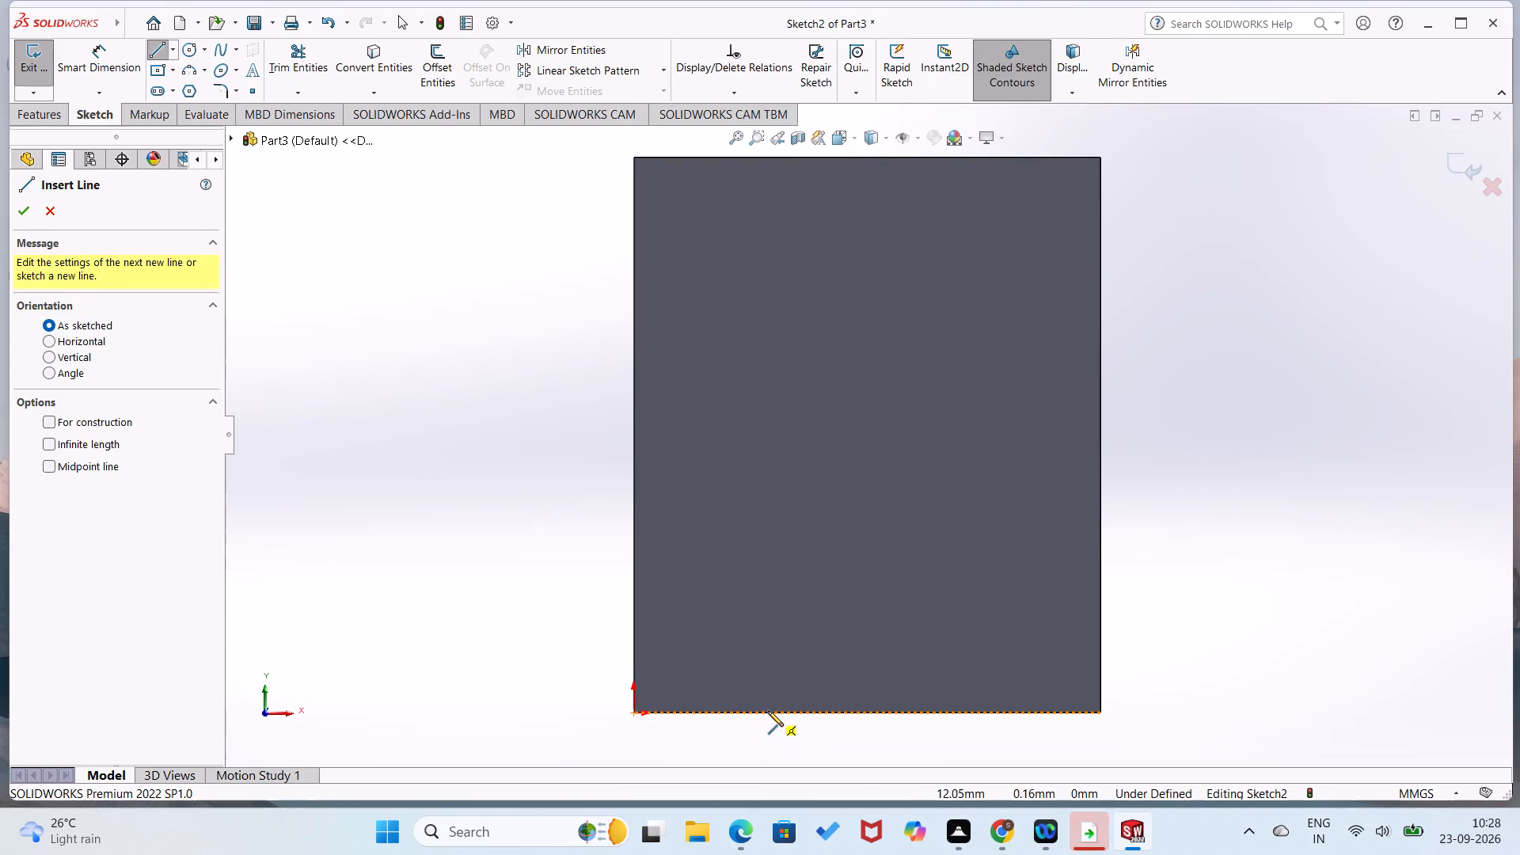
click(768, 711)
click(766, 630)
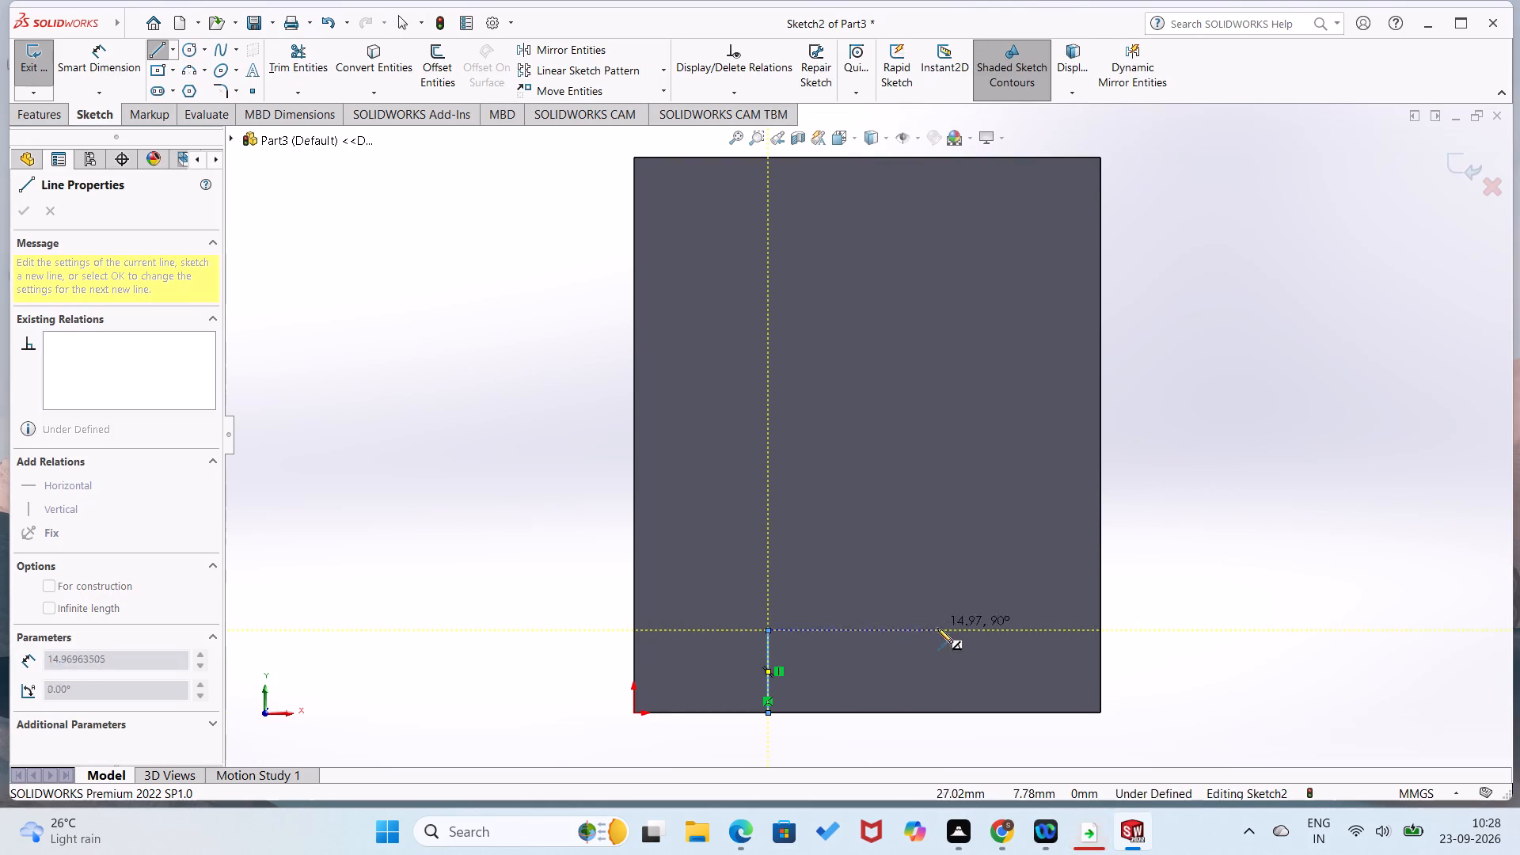
click(938, 630)
click(934, 710)
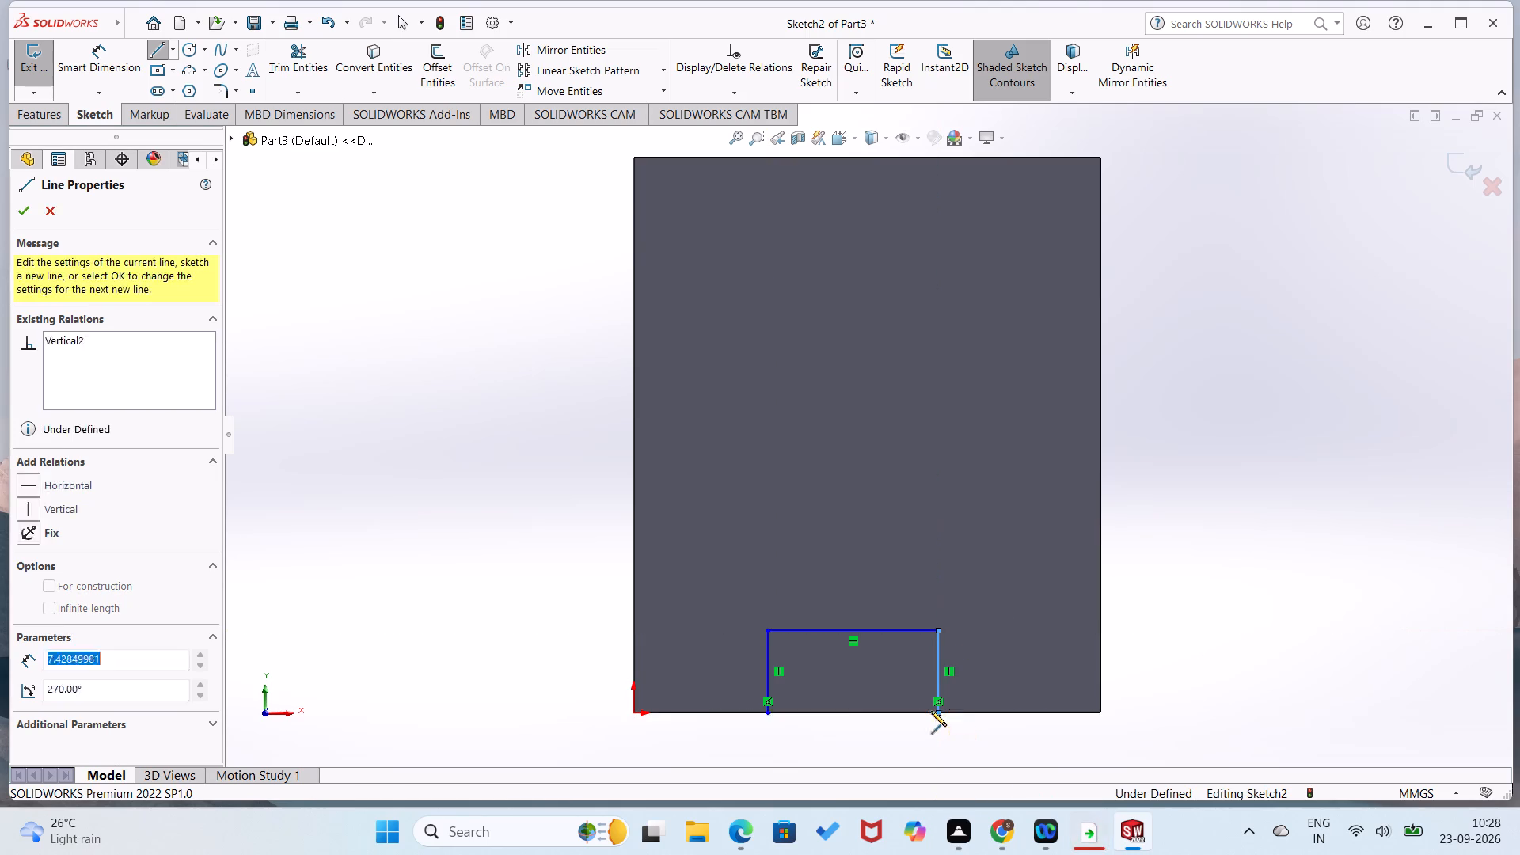
click(767, 712)
Dimension the small rectangle's height as 9 mm.
right_drag(705, 762, 681, 515)
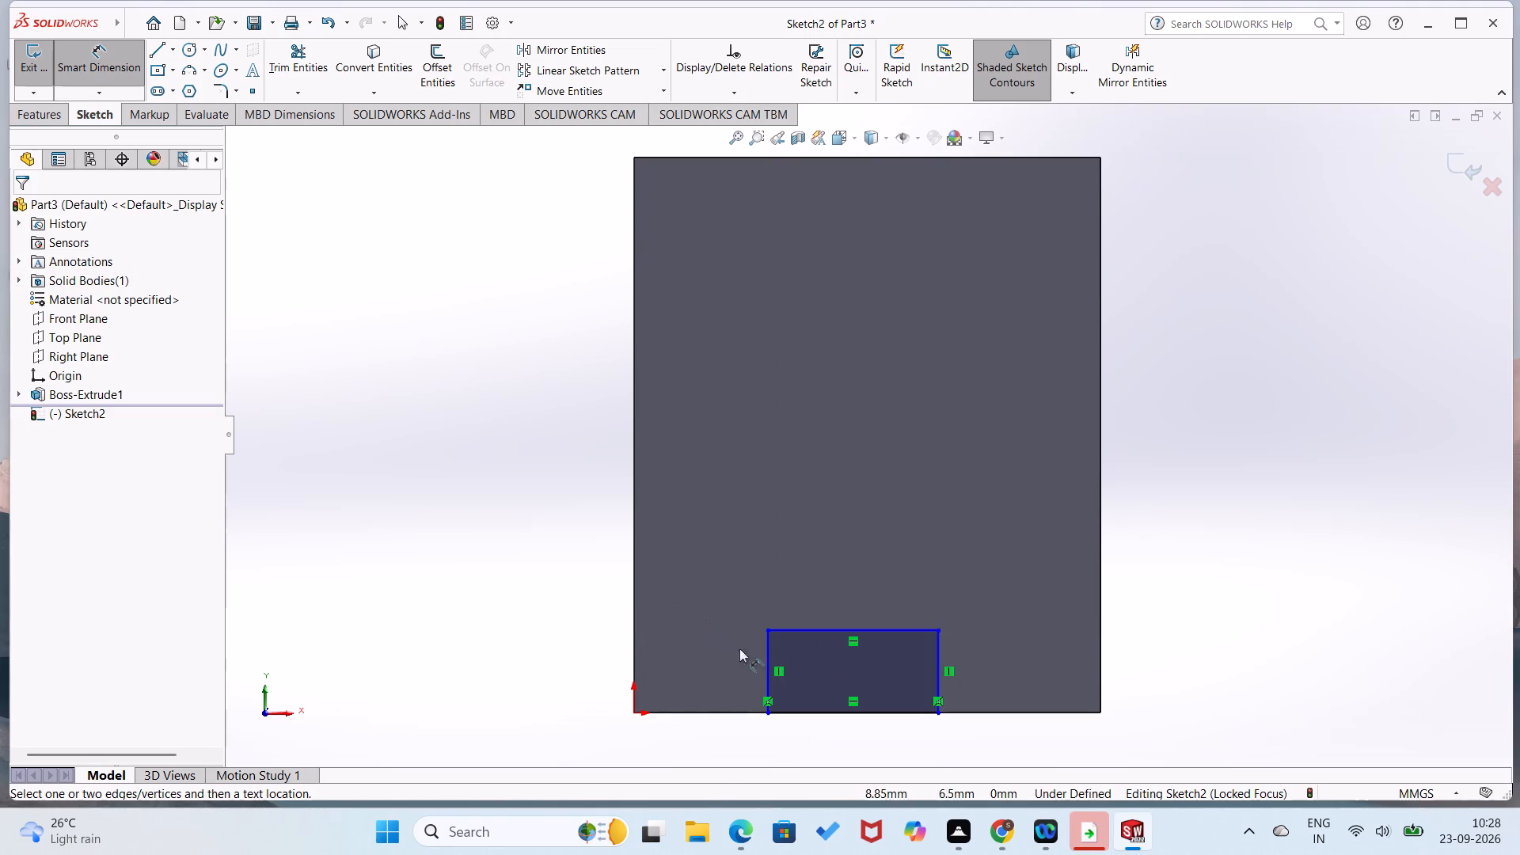
click(765, 667)
click(708, 674)
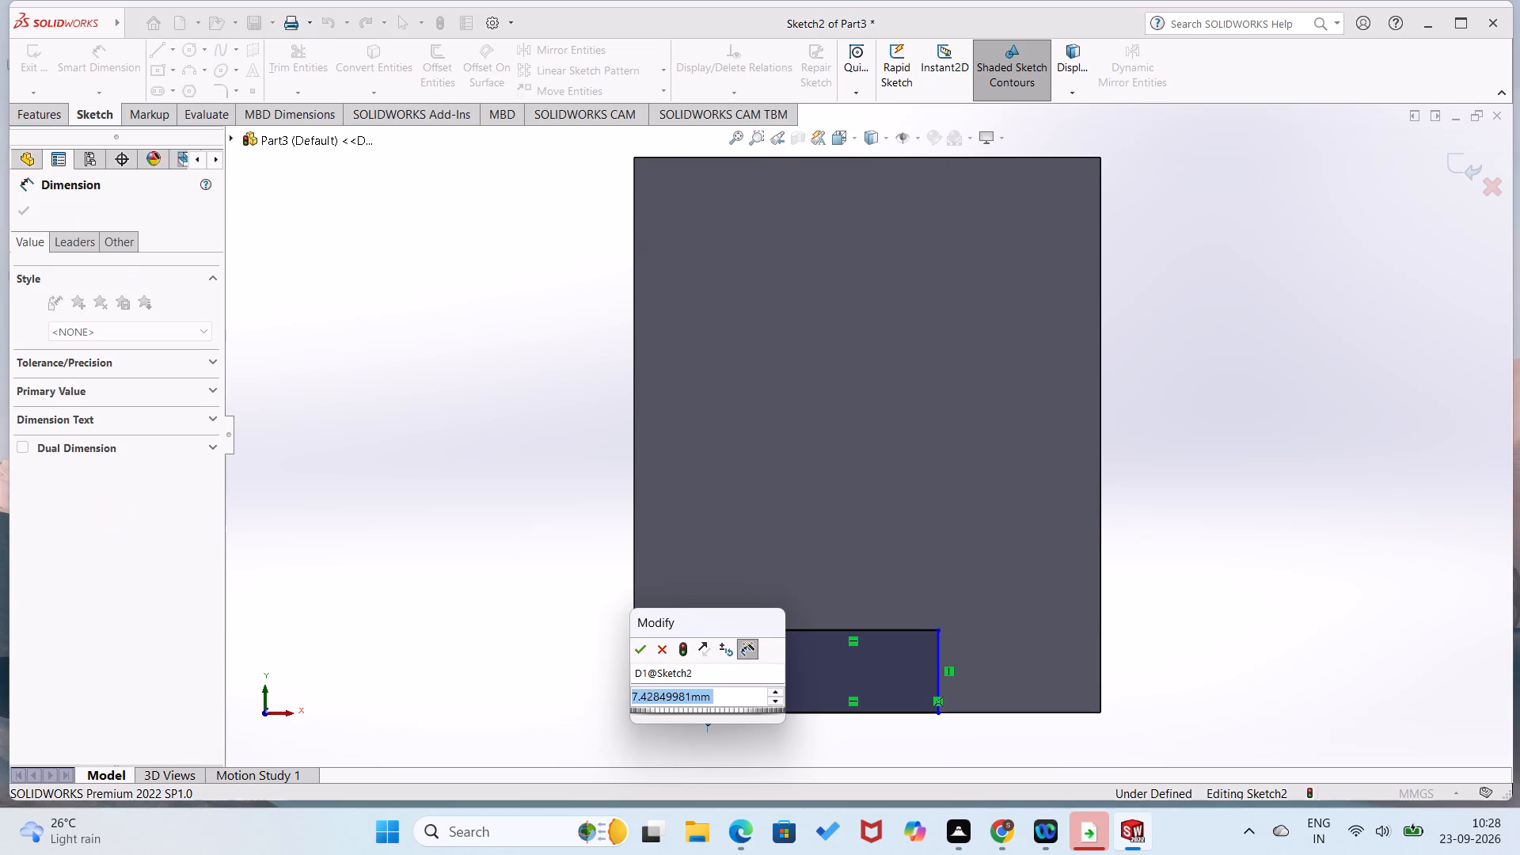
key(9)
key(Return)
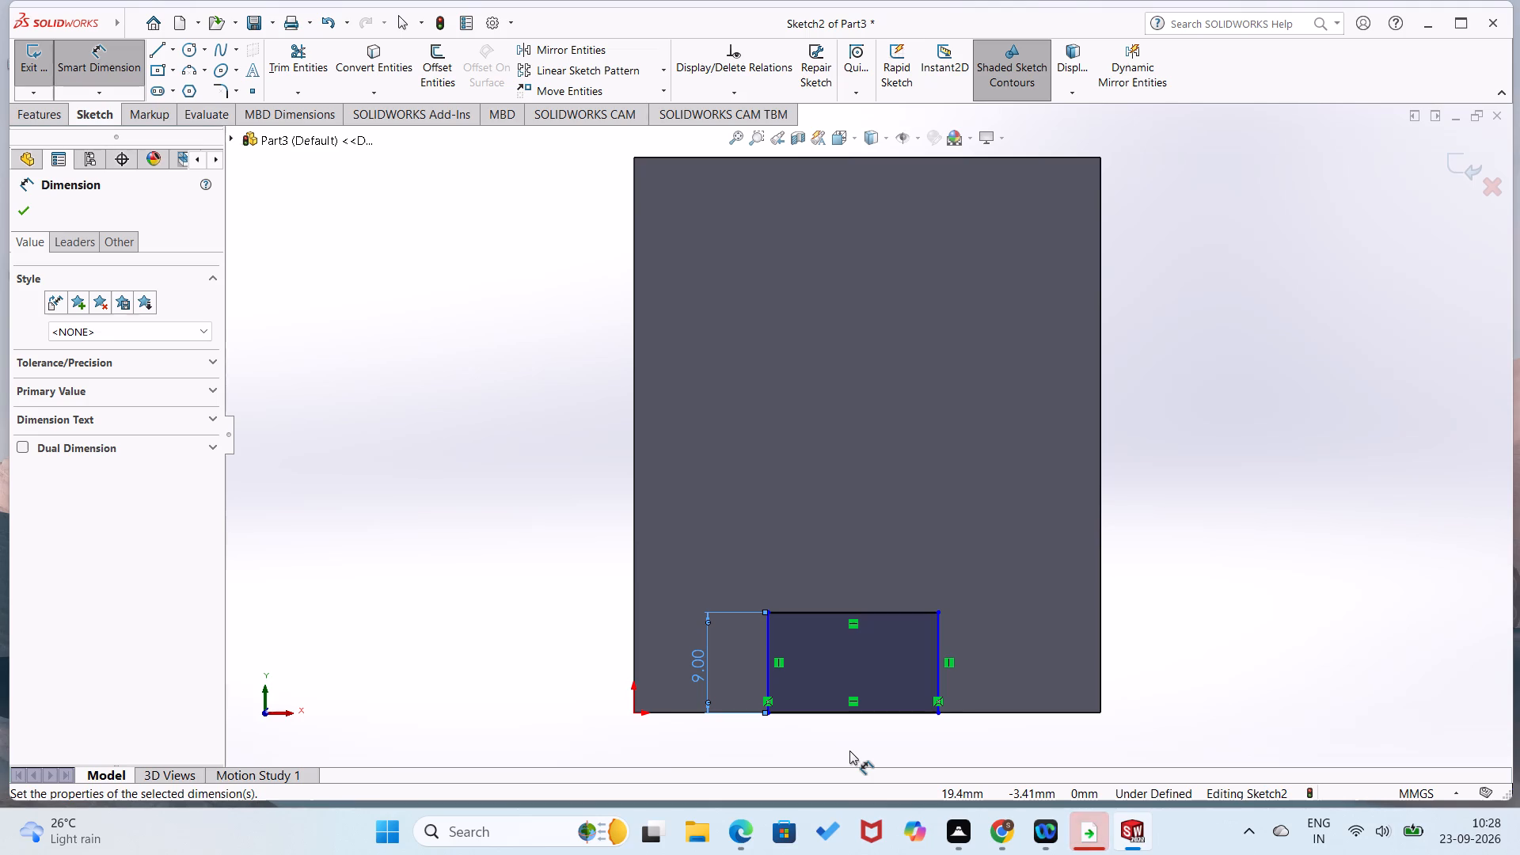
click(915, 741)
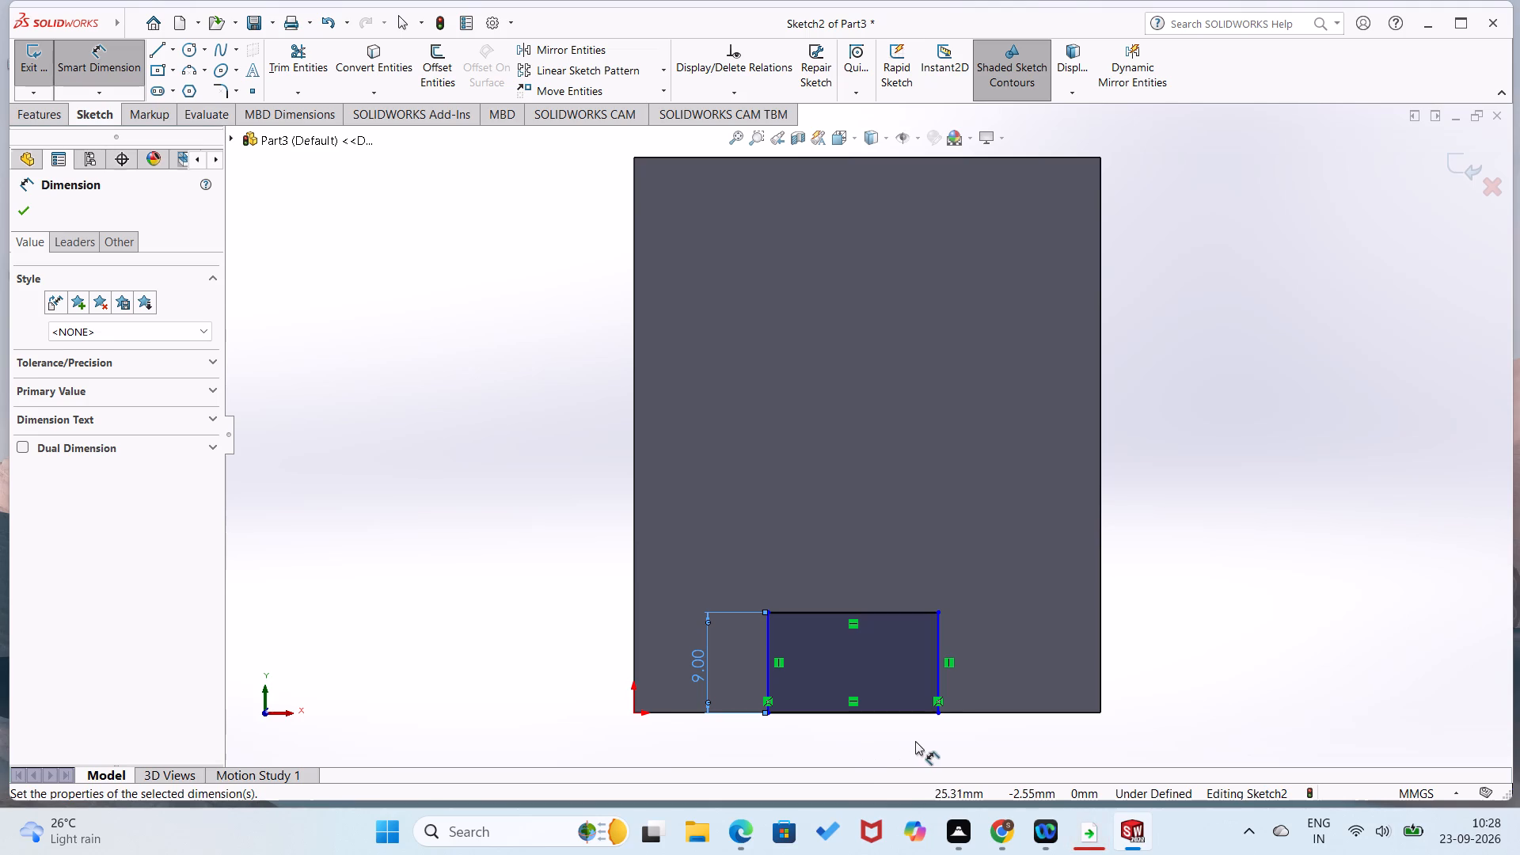
Dimension the distance from the small rectangle's lower-right corner to the block's lower-right corner as 19 mm.
click(940, 715)
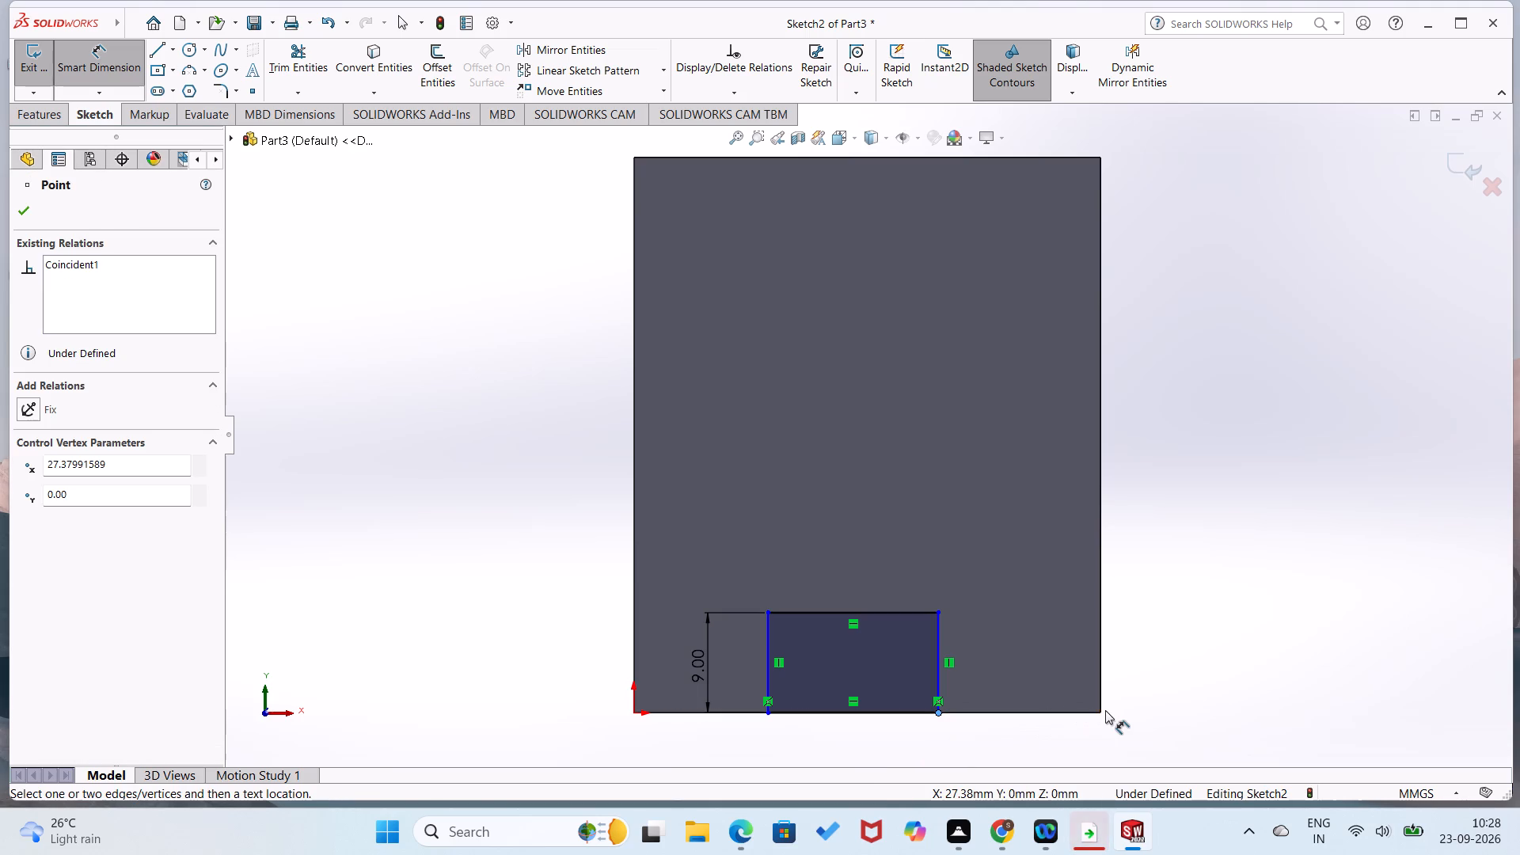
click(1101, 712)
click(1053, 744)
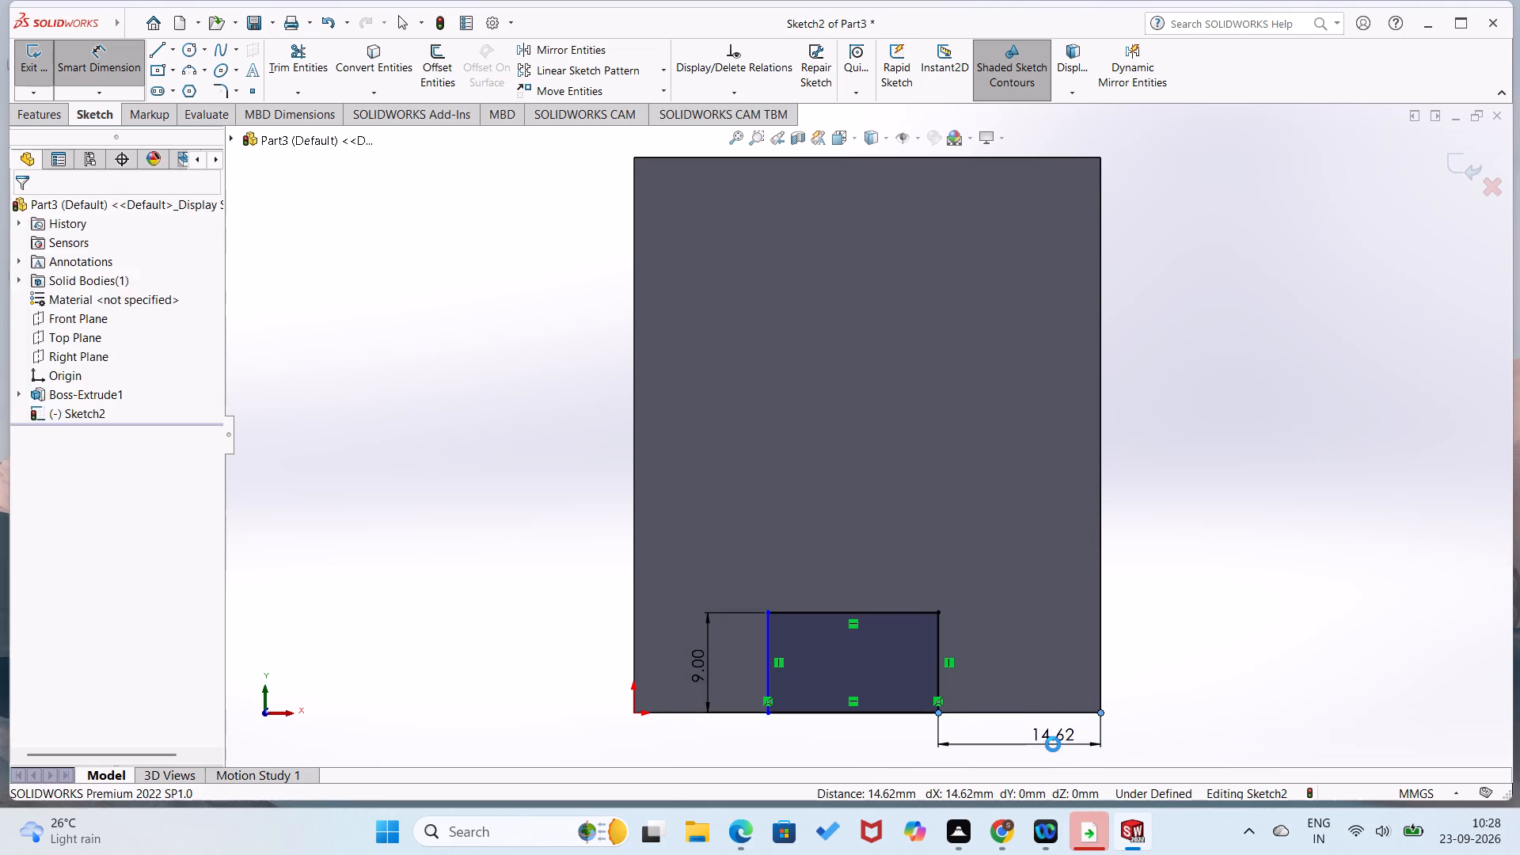
text(19)
key(Return)
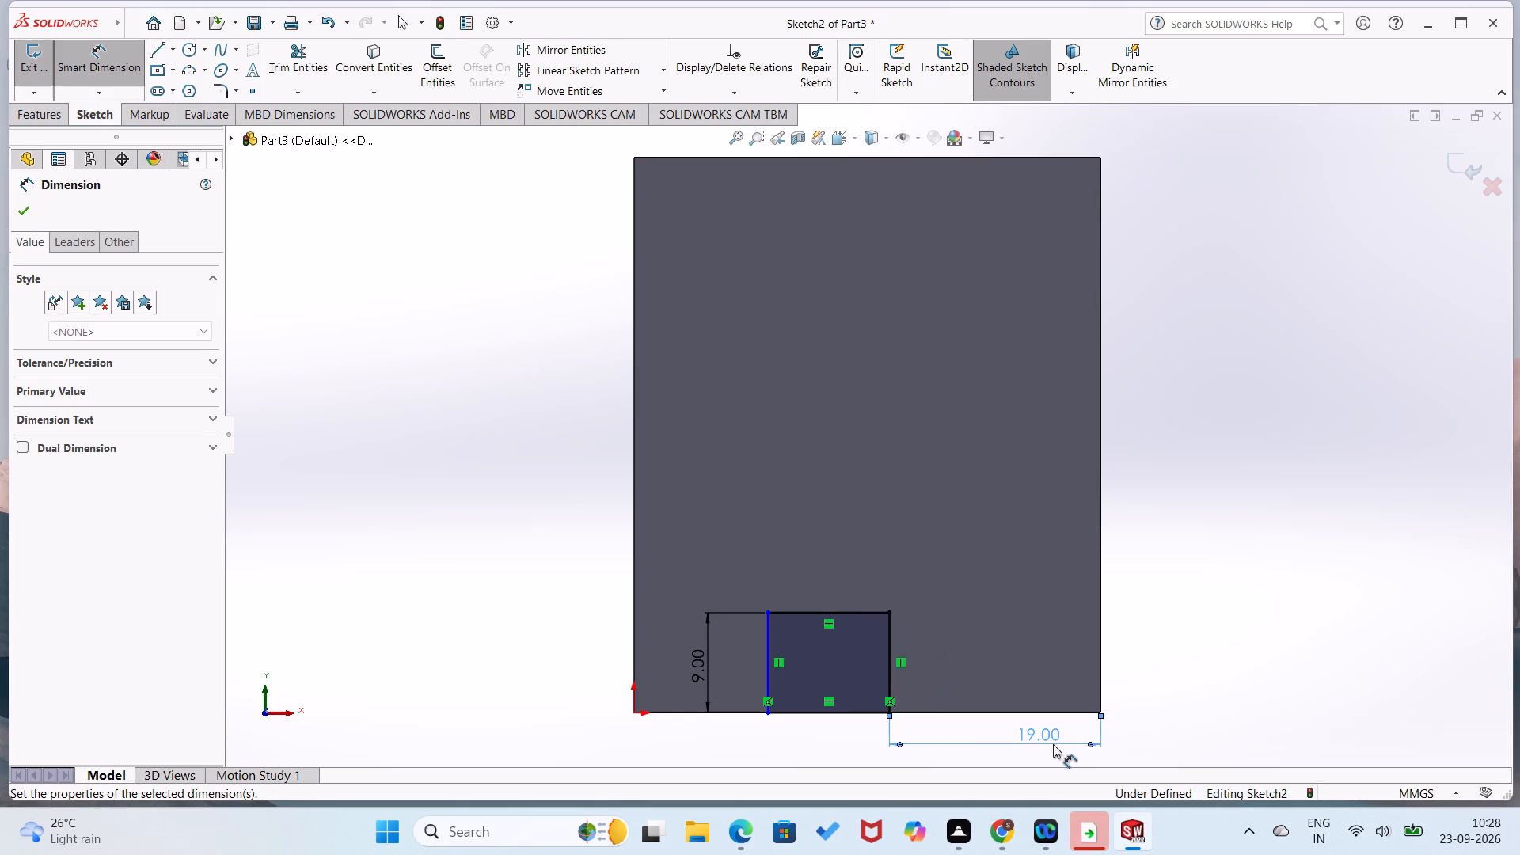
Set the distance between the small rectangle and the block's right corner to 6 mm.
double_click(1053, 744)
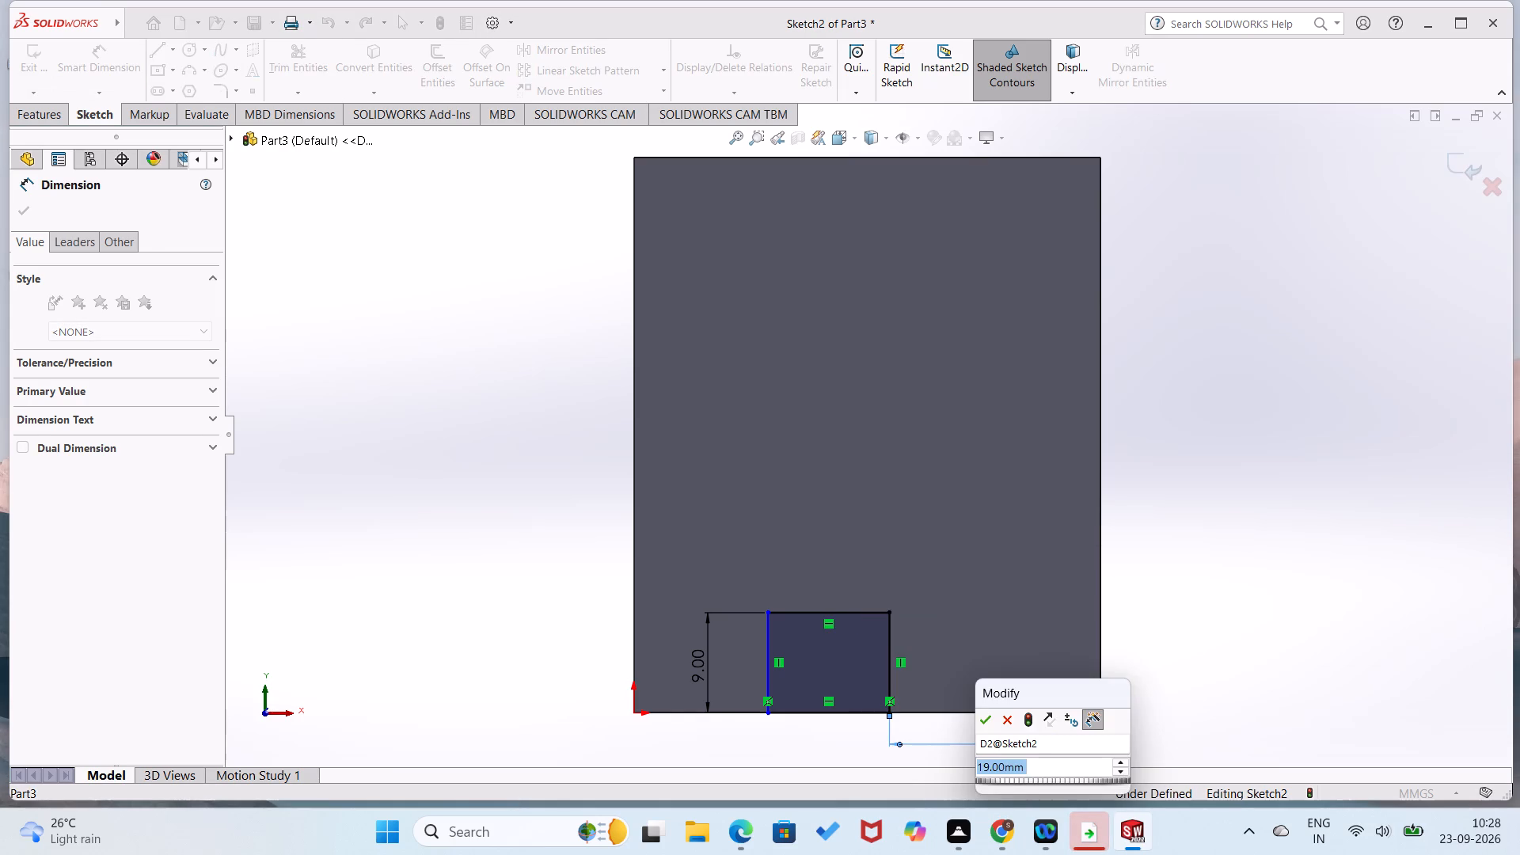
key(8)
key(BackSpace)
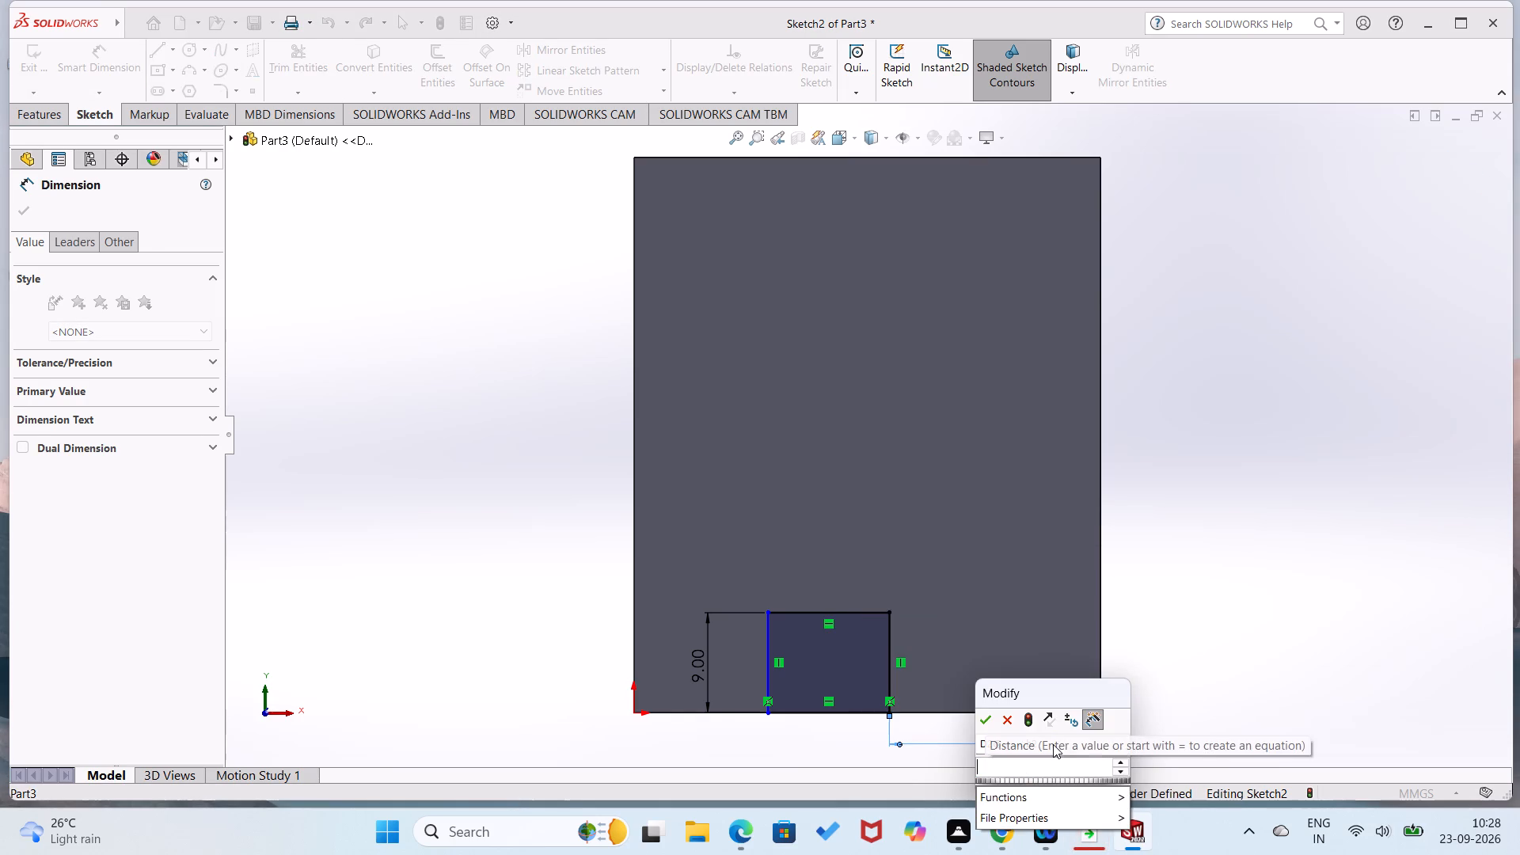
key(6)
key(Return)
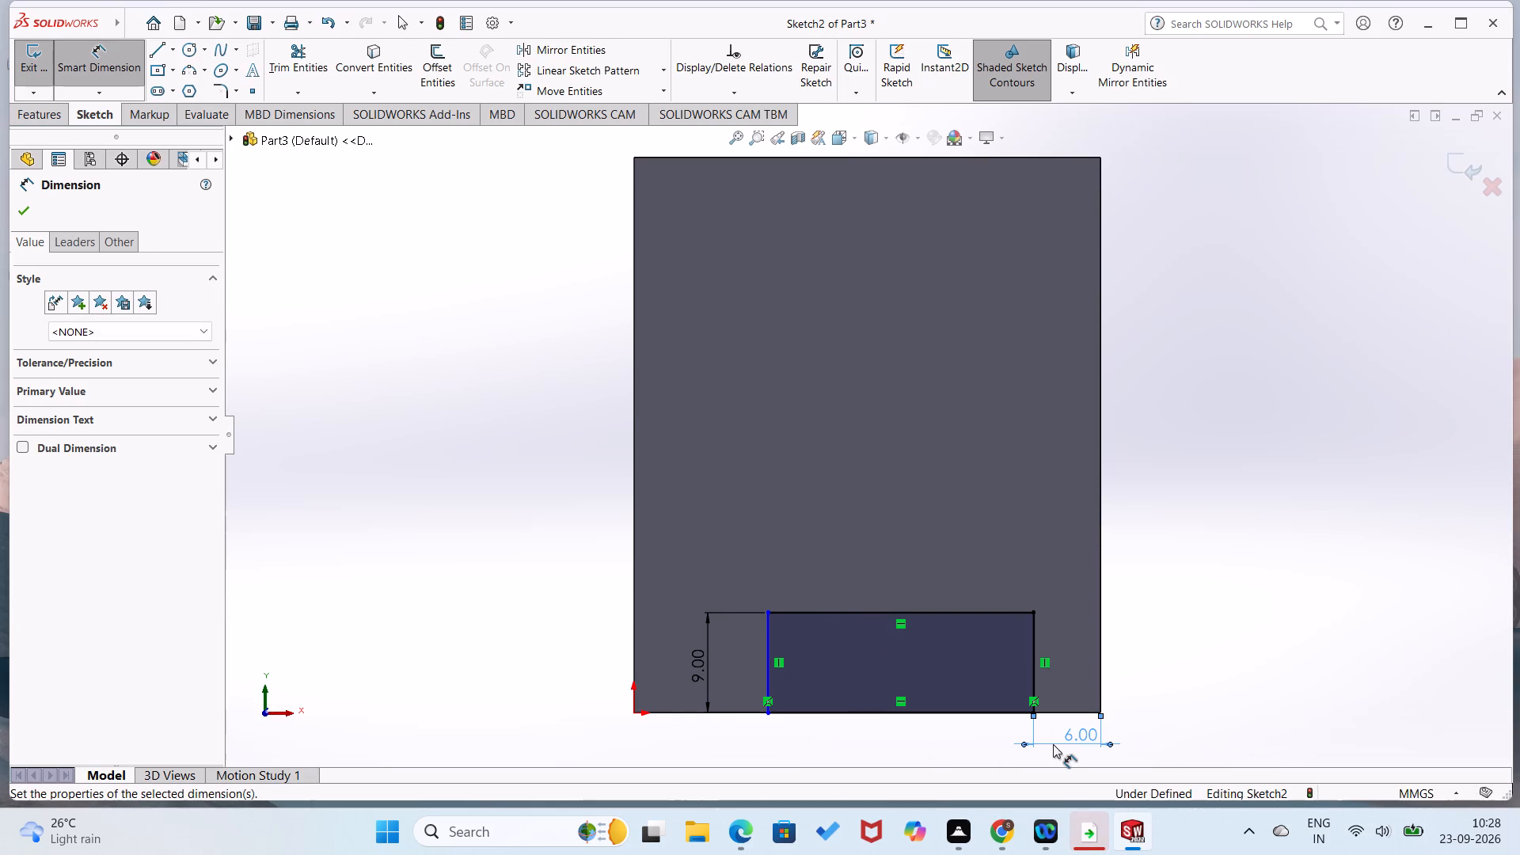
Set the distance between the small rectangle and the block's right corner to 16 mm.
double_click(1053, 744)
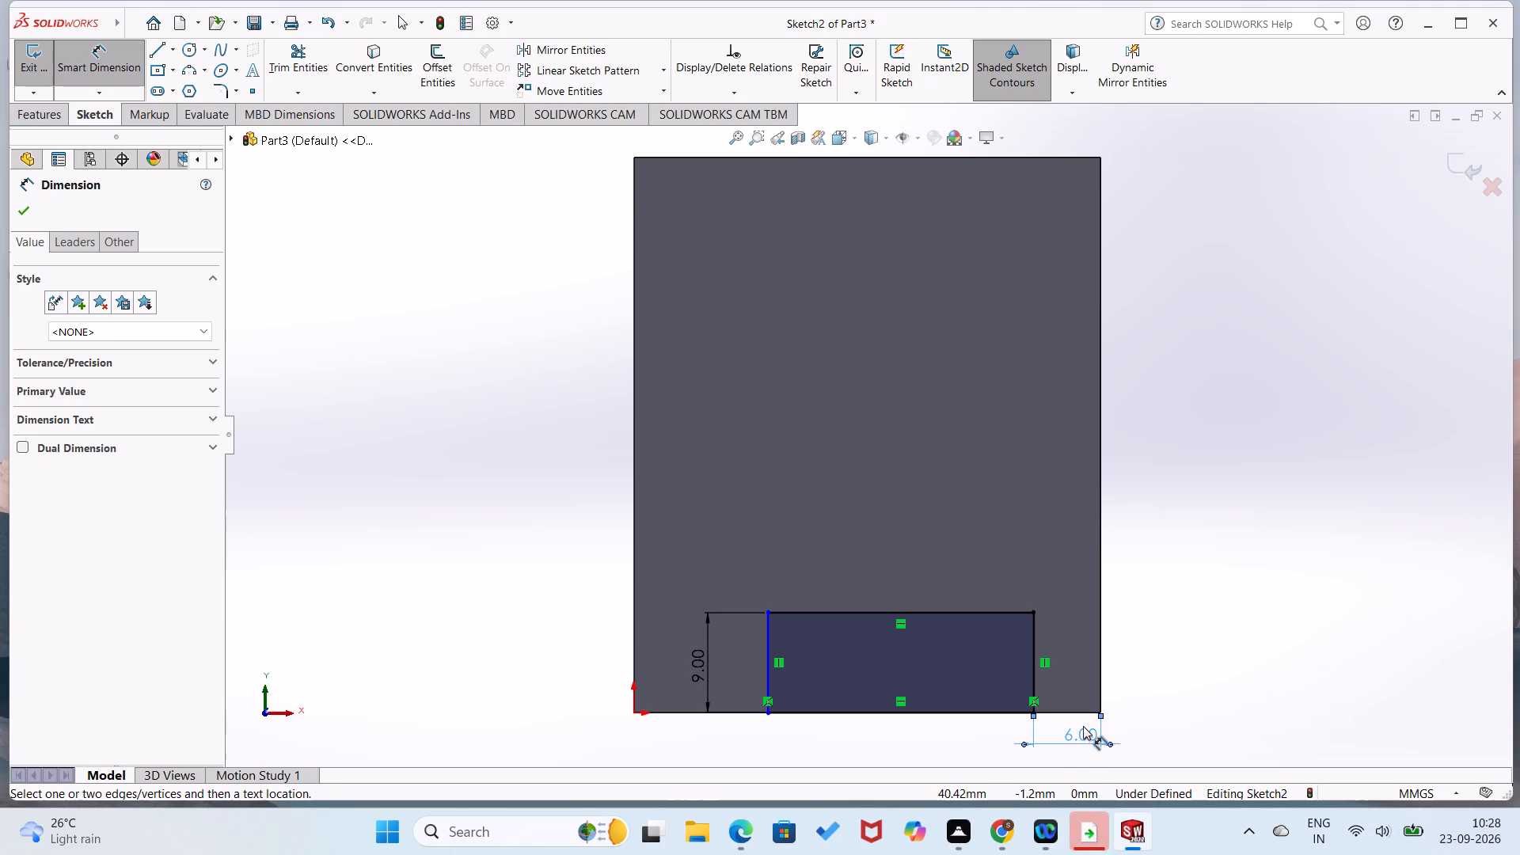
double_click(1083, 726)
text(16)
key(Return)
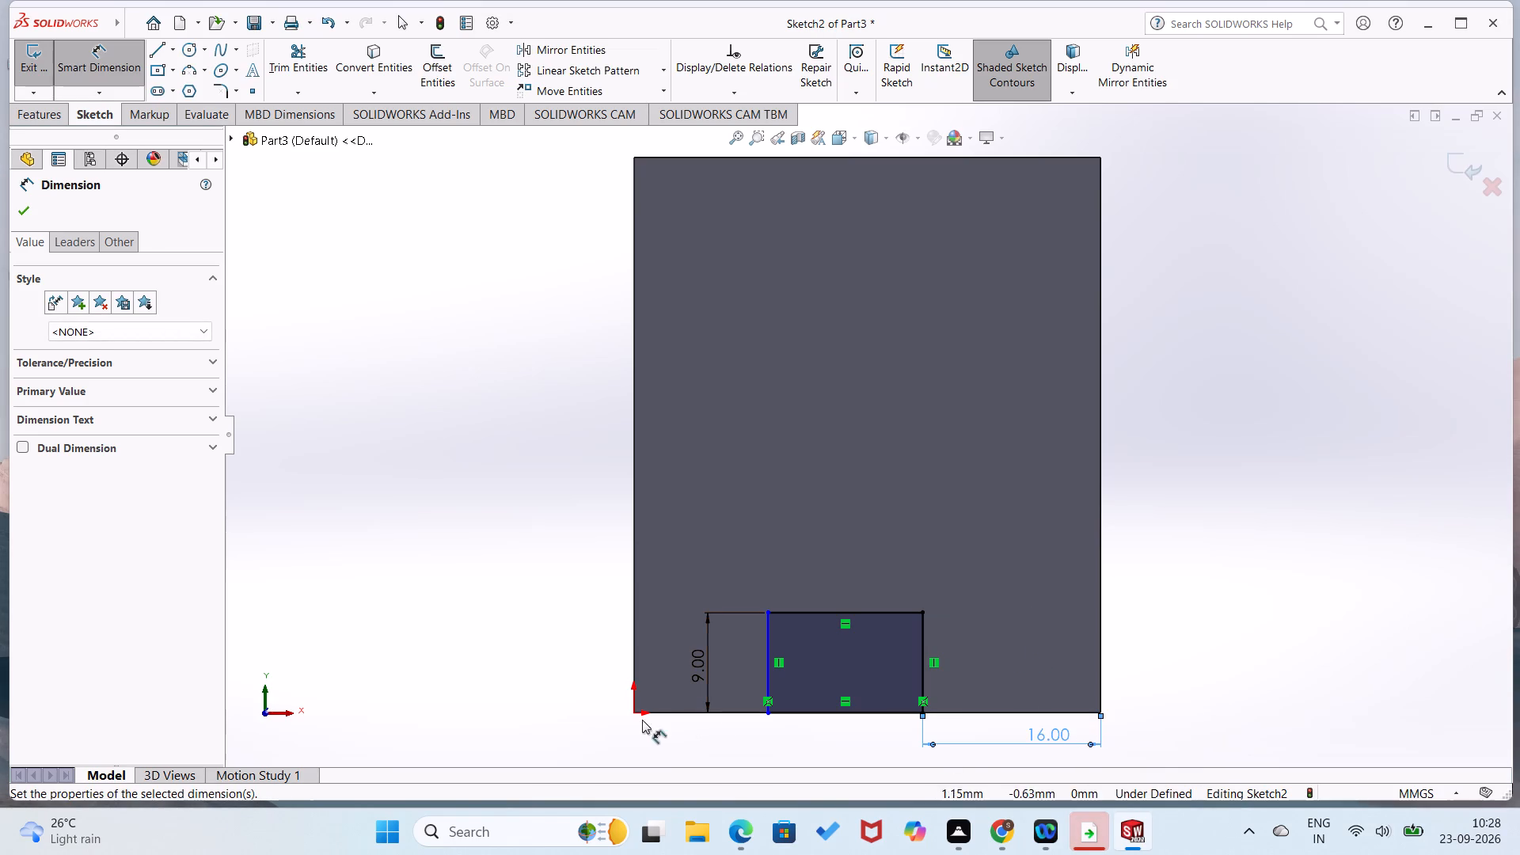
click(545, 699)
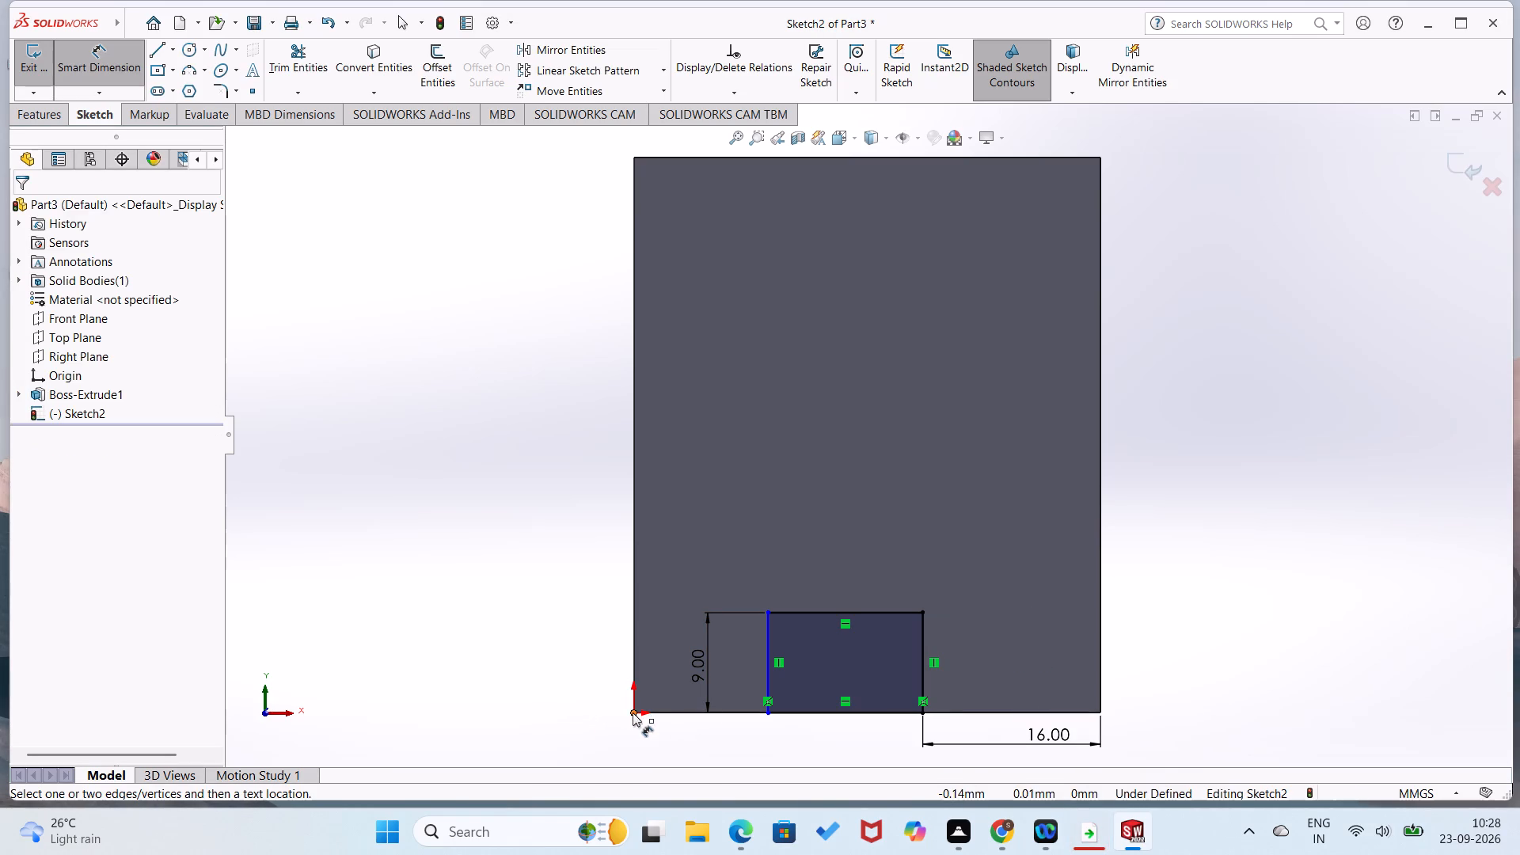
Dimension the distance from the block's lower-left corner to the small rectangle's lower-left corner as 16 mm.
click(633, 712)
click(770, 715)
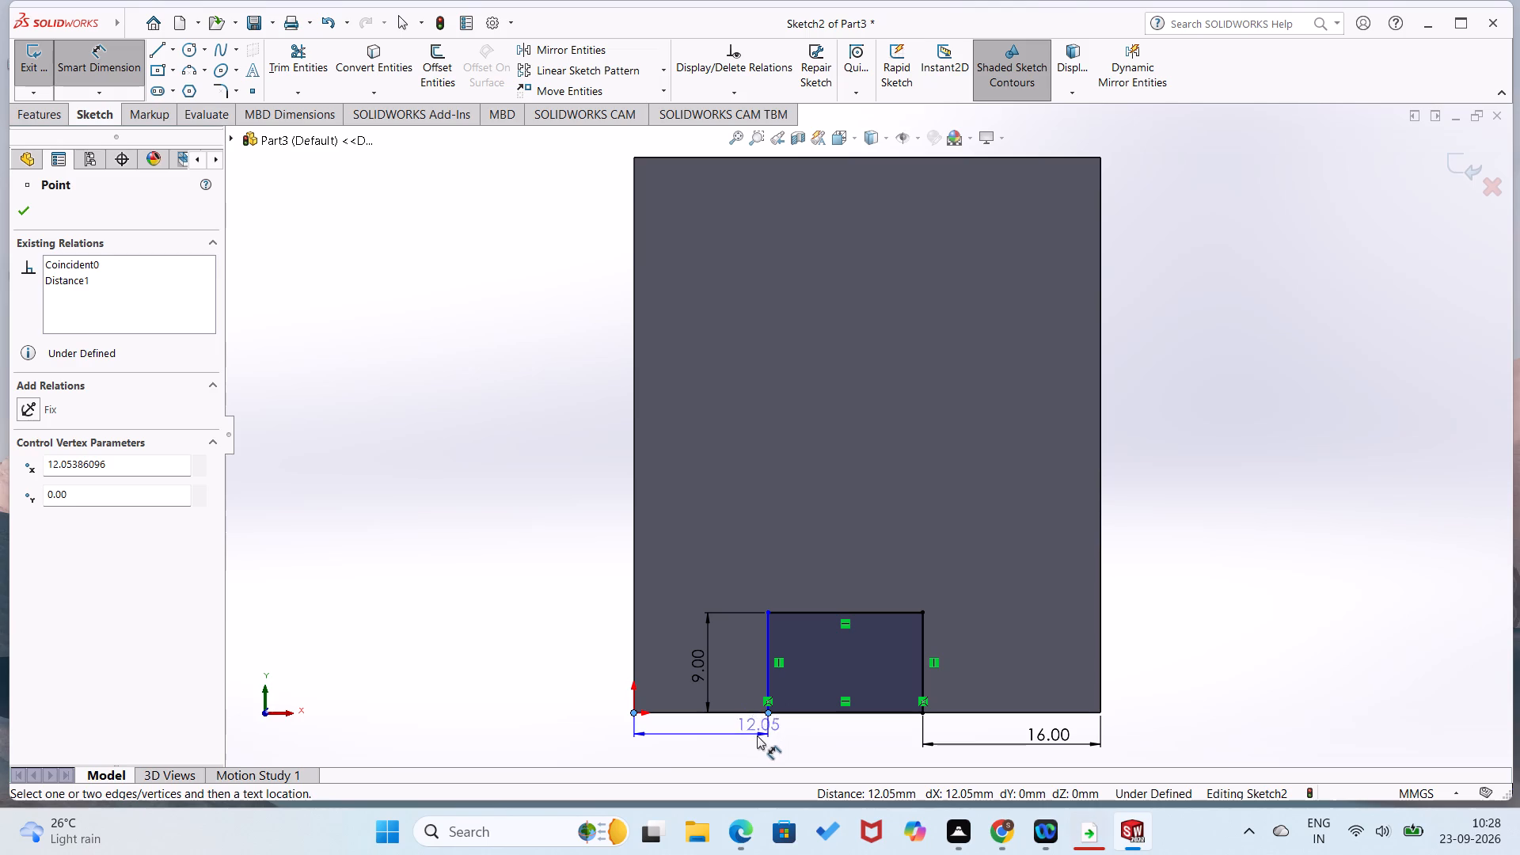
click(750, 750)
text(16)
key(Return)
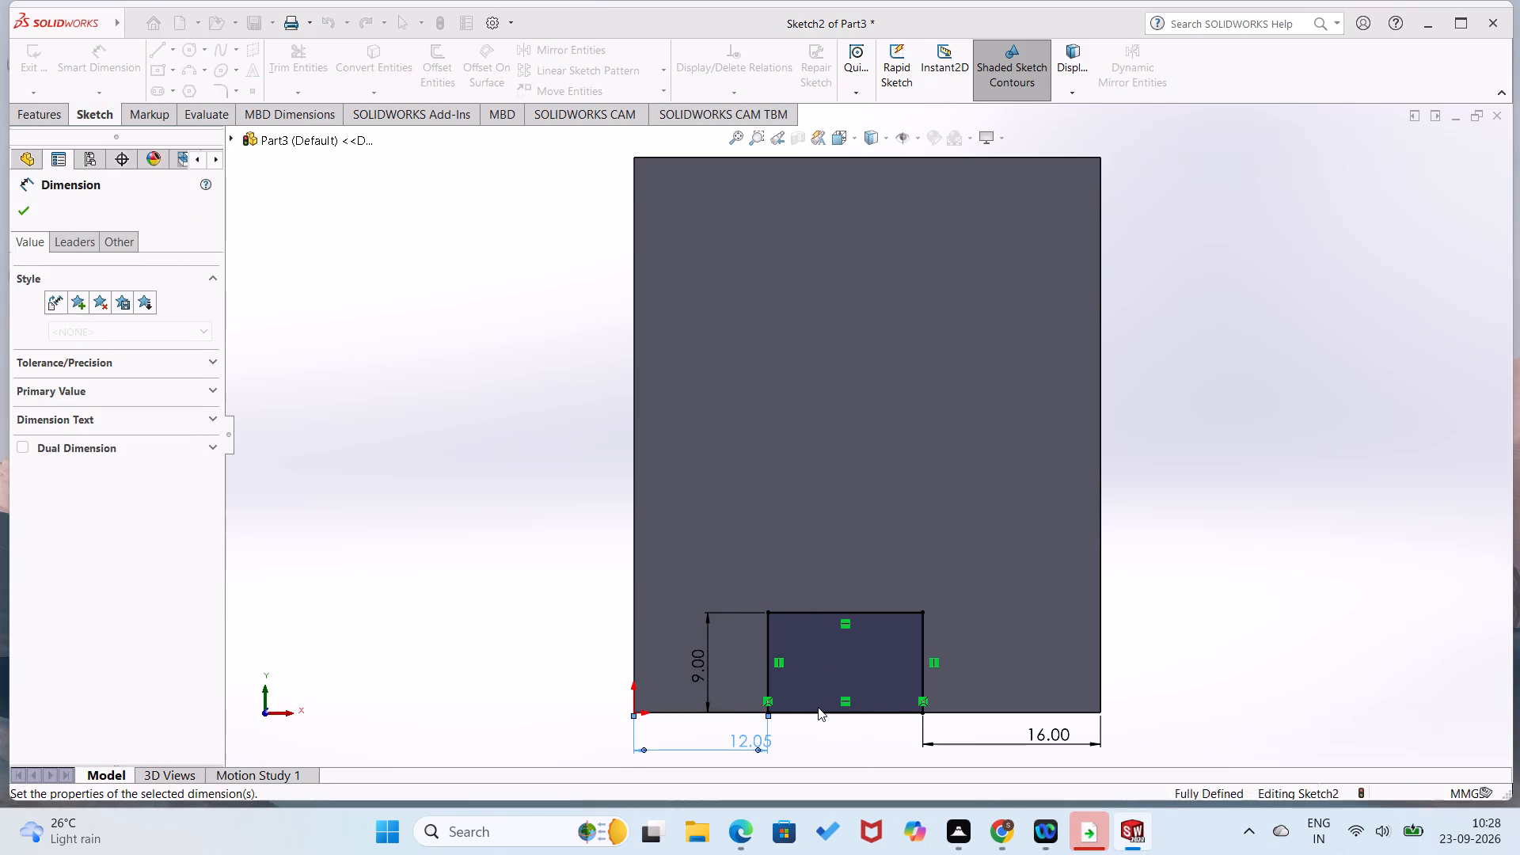
click(452, 663)
Cut the small rectangle from the block with an Extruded Cut set to Through All.
click(33, 111)
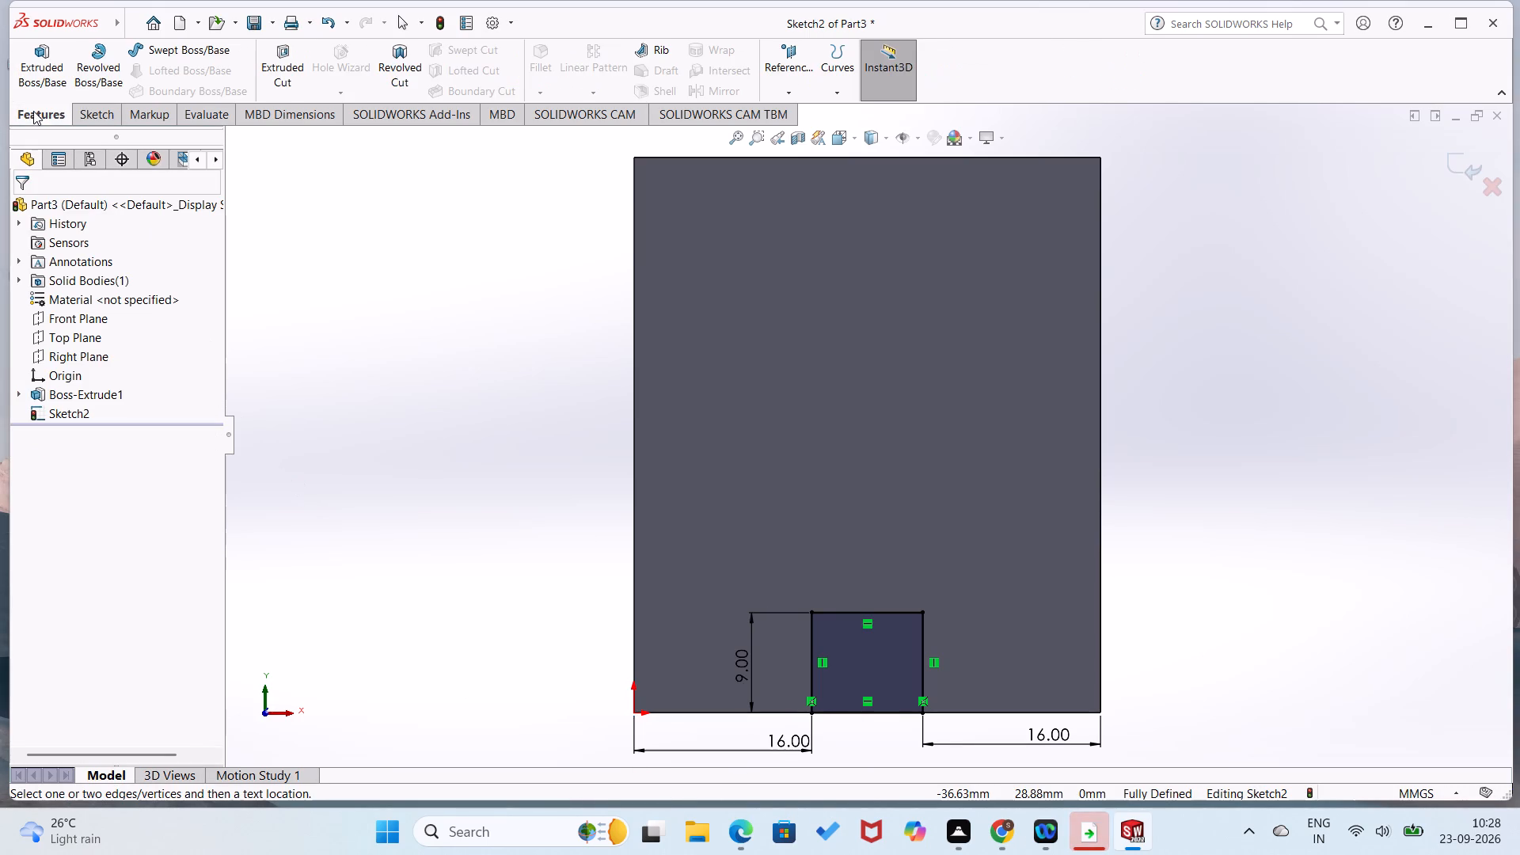
click(279, 58)
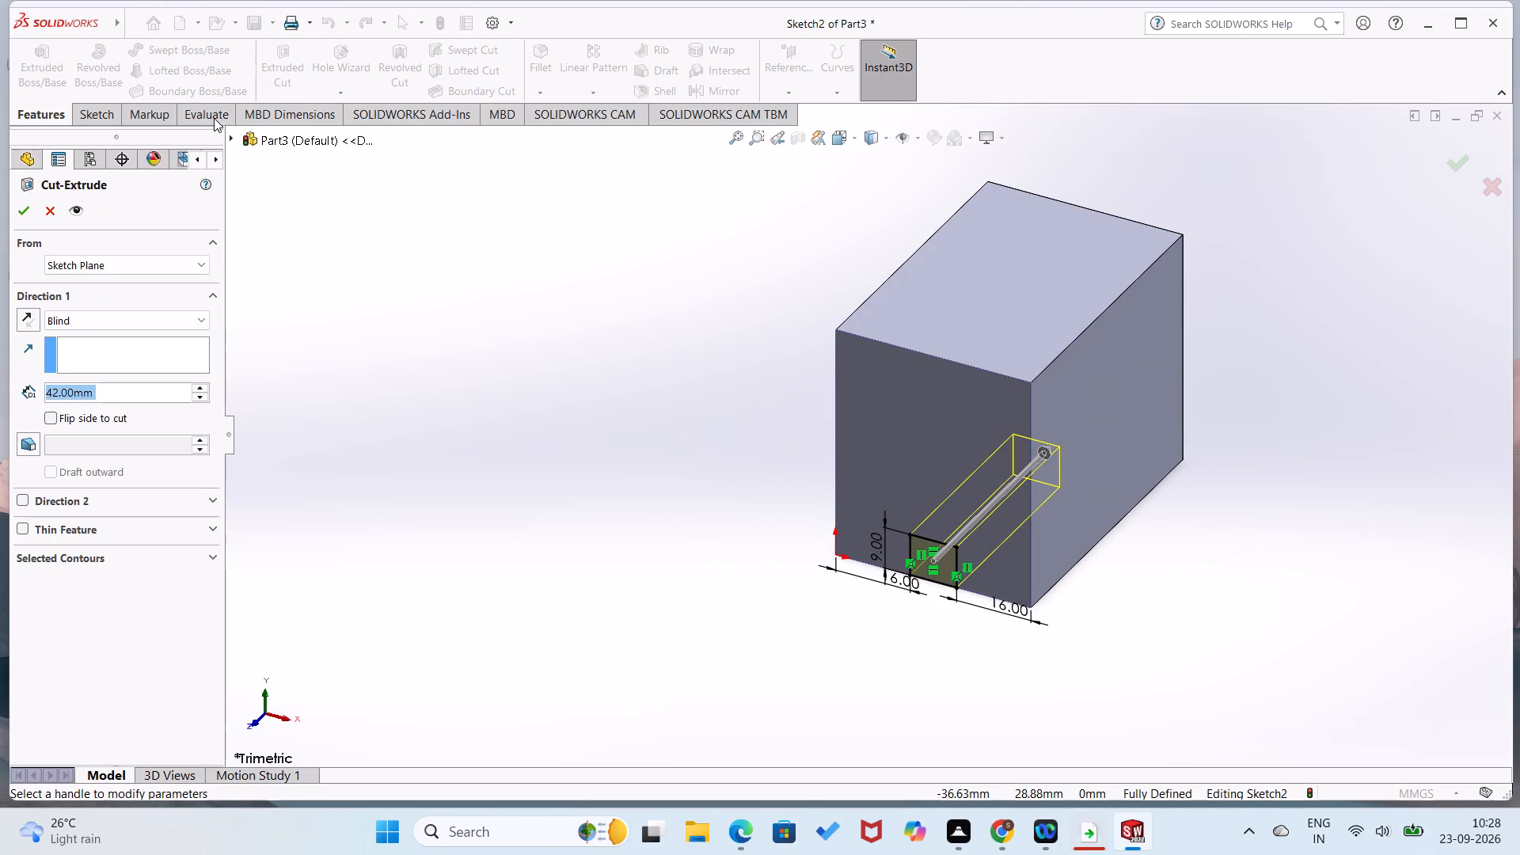
click(203, 321)
click(196, 351)
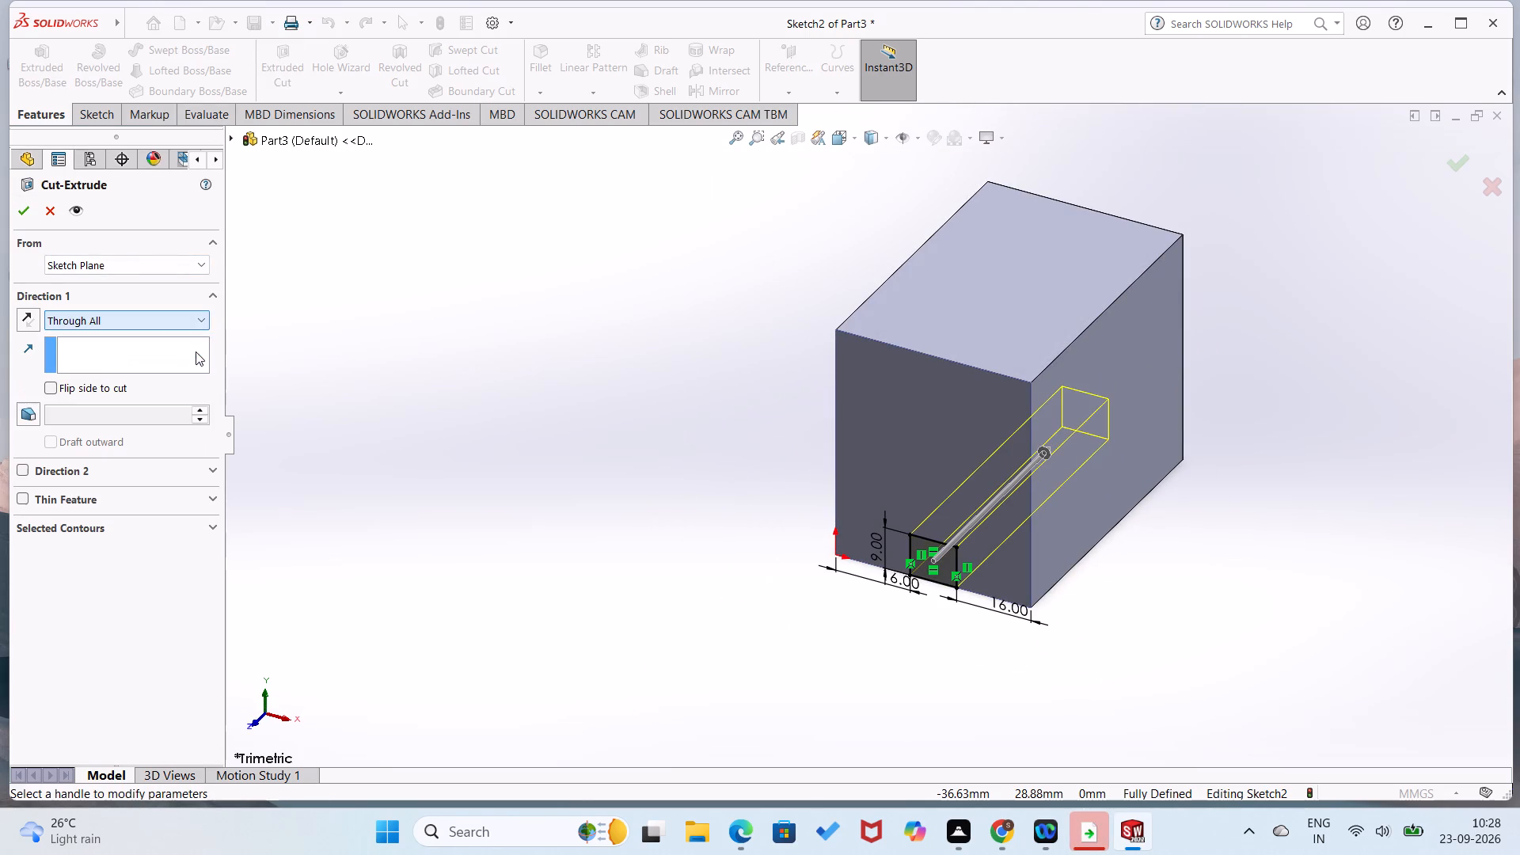
click(27, 207)
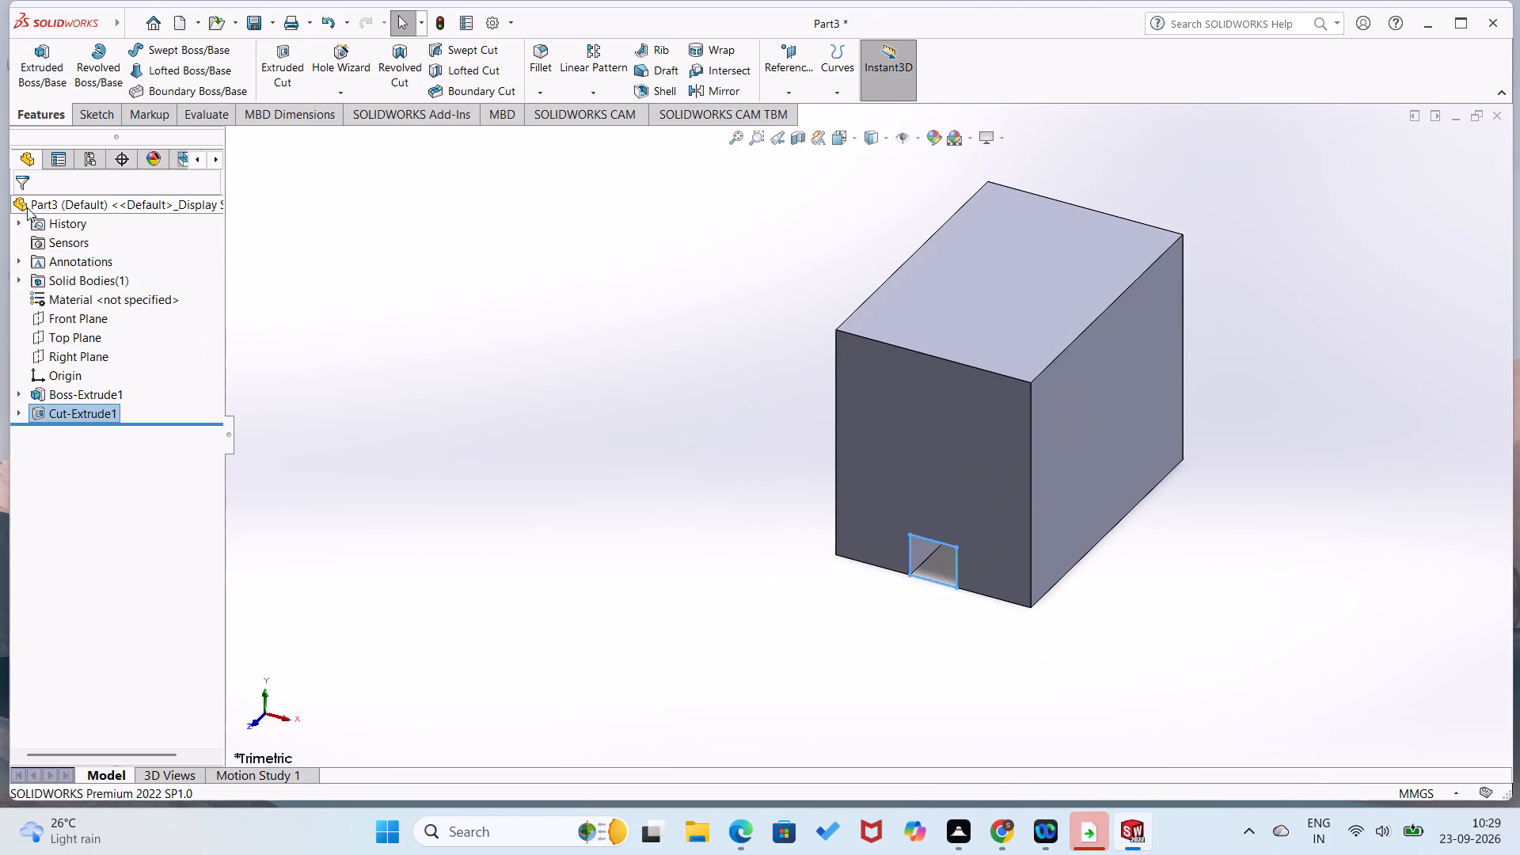
click(346, 303)
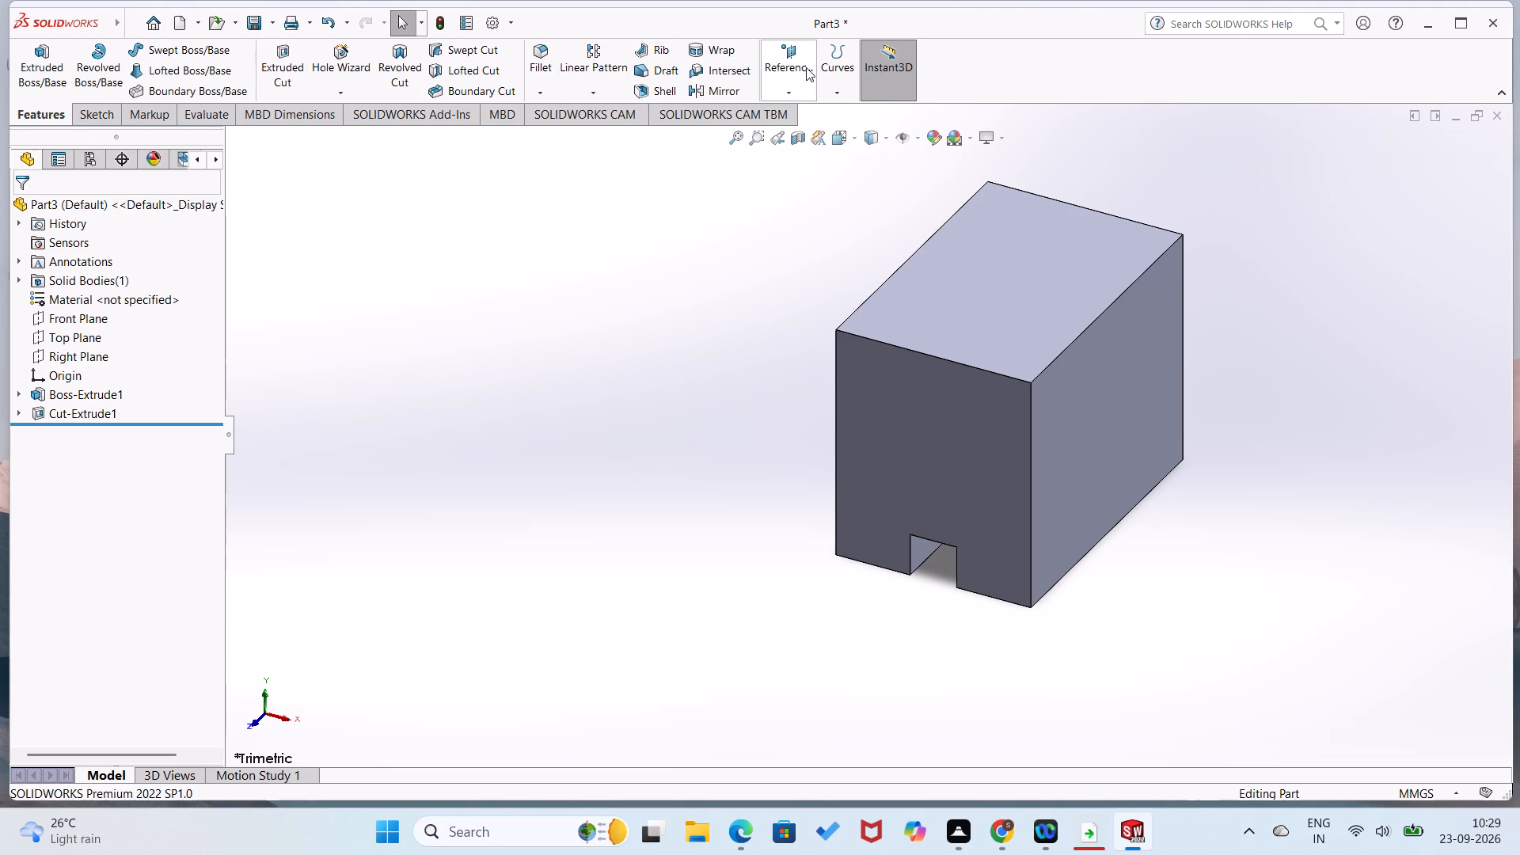
Create a reference plane offset 31 mm from the block's front face, with the offset flipped into the block.
click(785, 89)
click(798, 112)
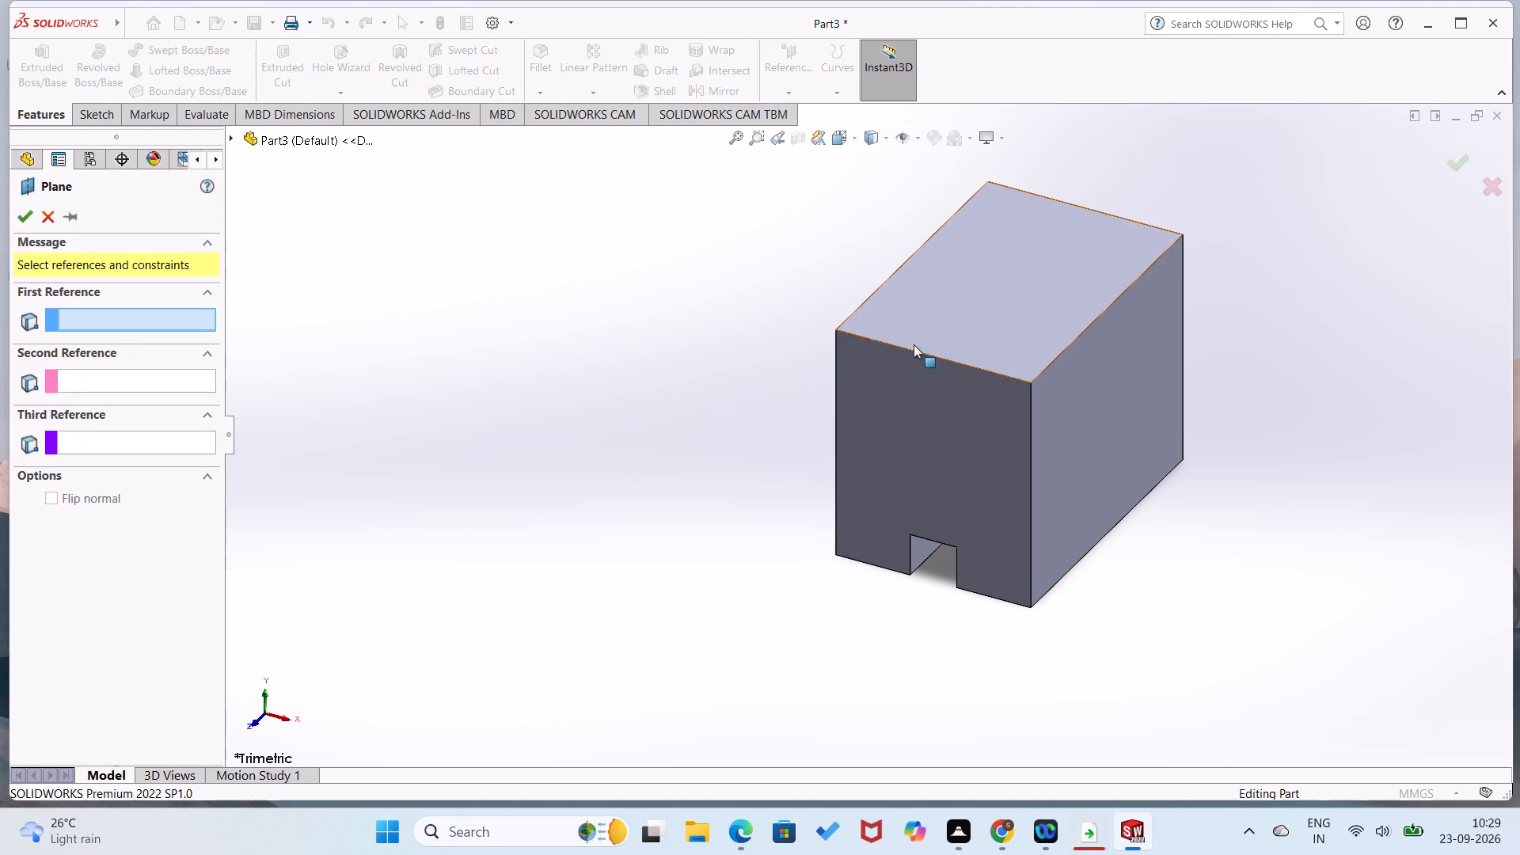
click(927, 402)
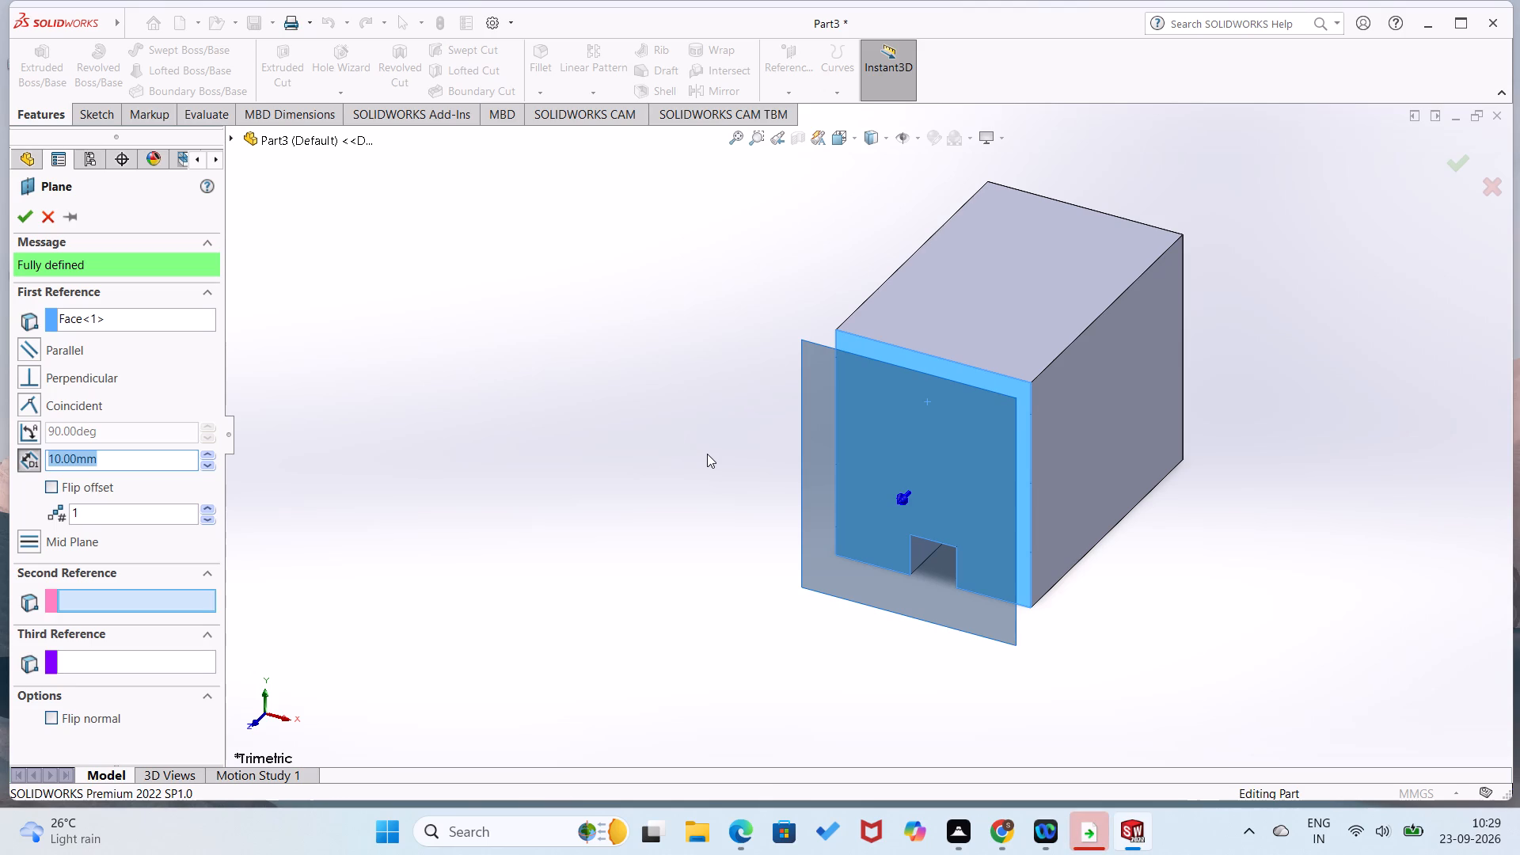
text(21)
key(Return)
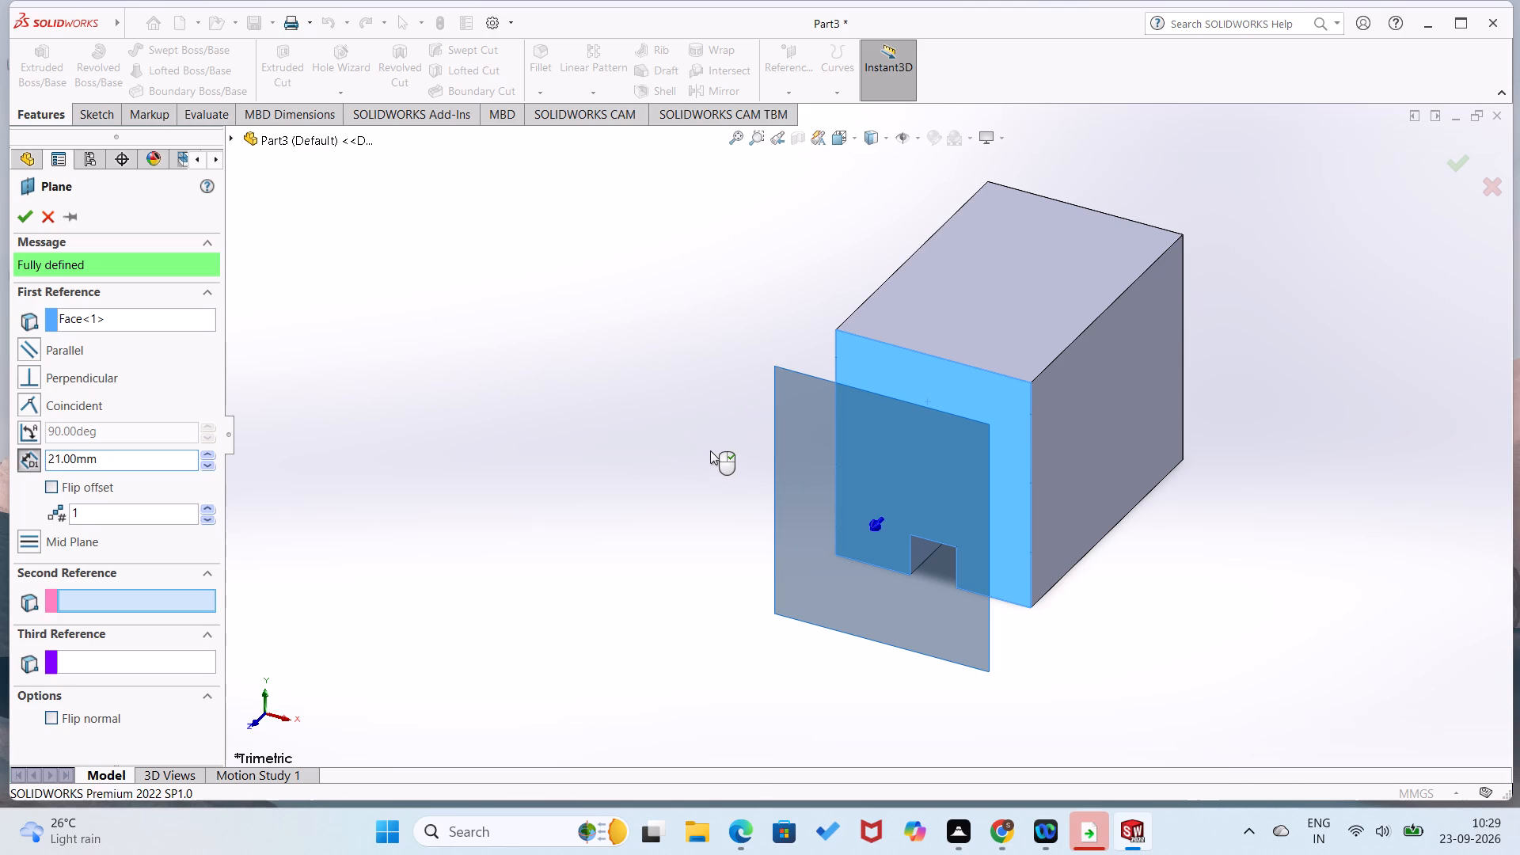
click(46, 492)
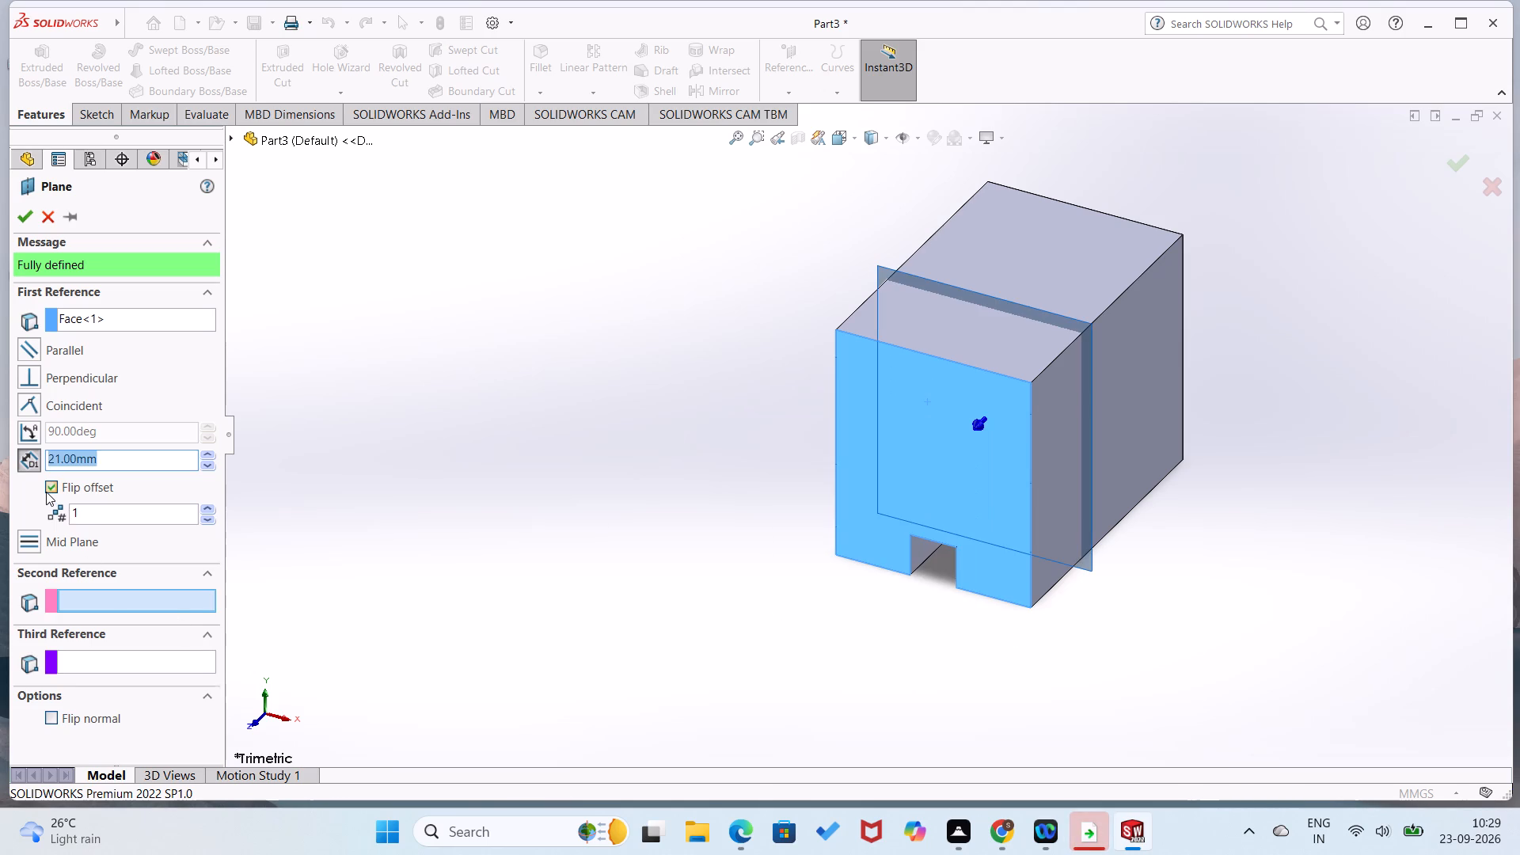
middle_drag(591, 619, 512, 663)
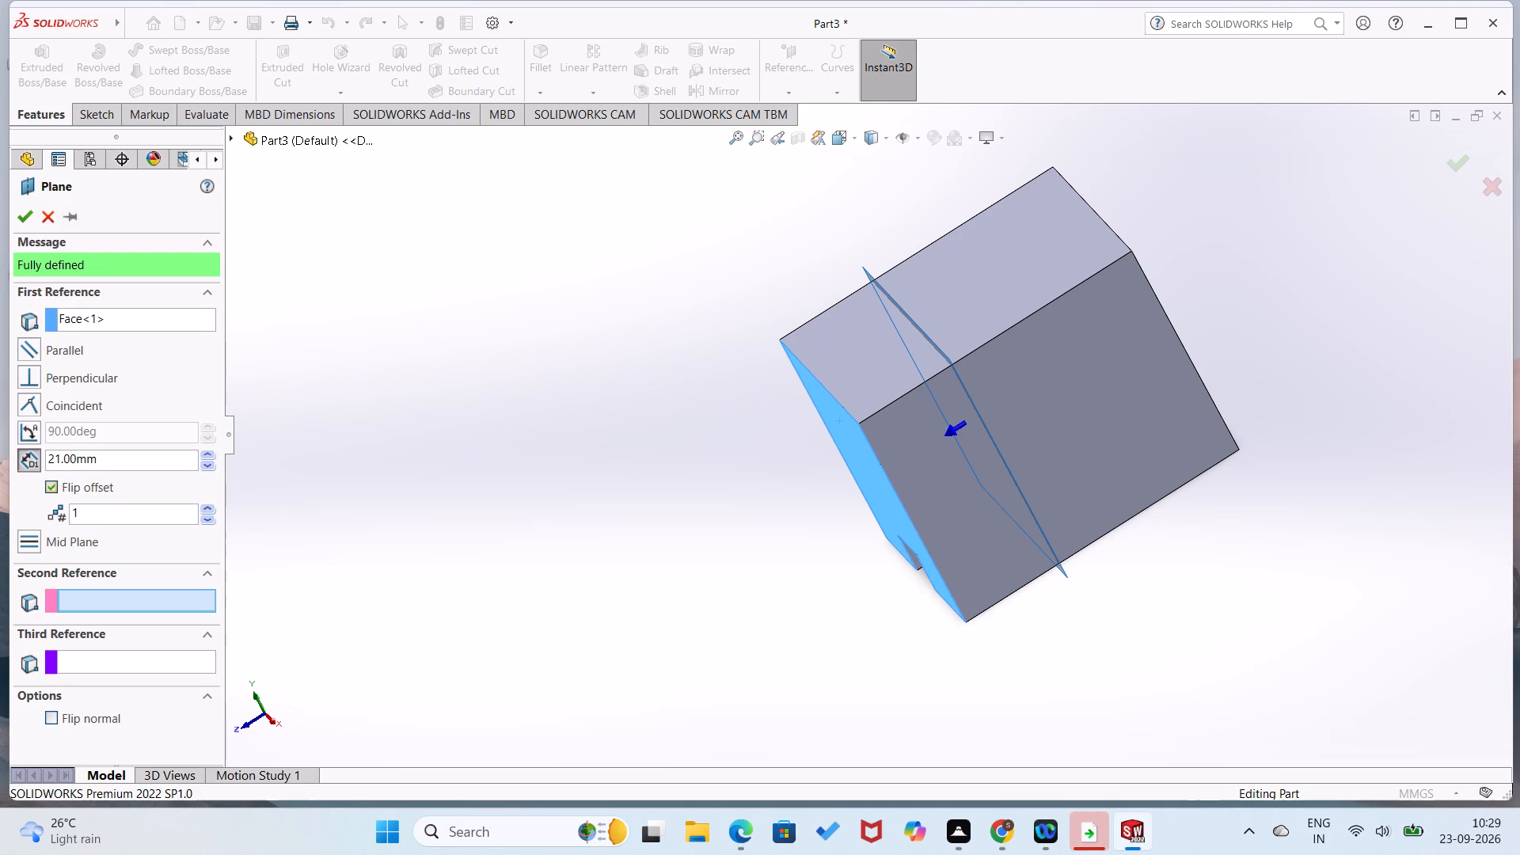
drag(117, 461, 36, 465)
text(31)
key(Return)
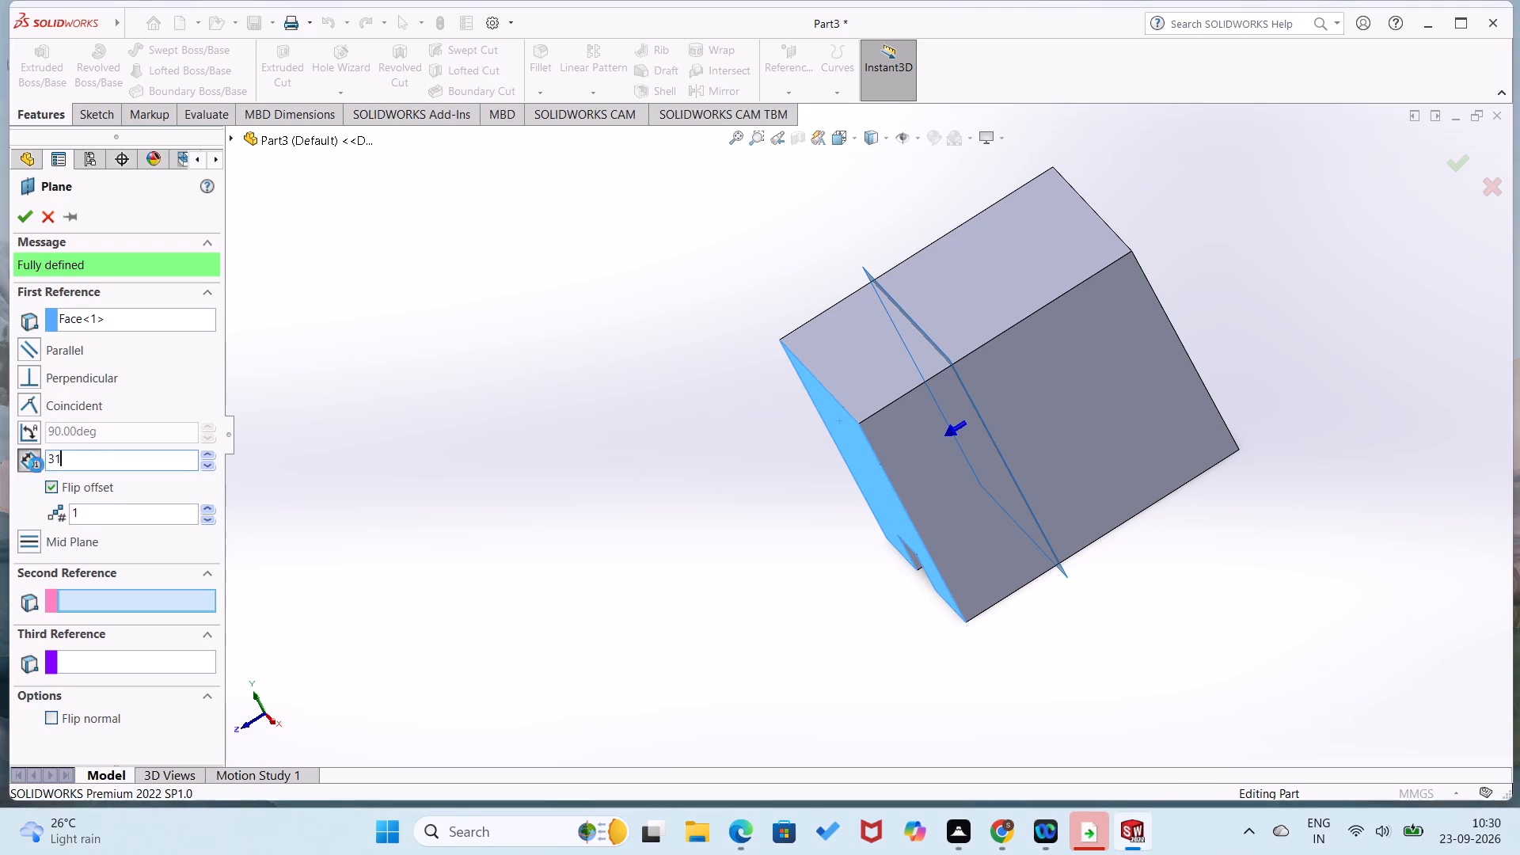
click(18, 206)
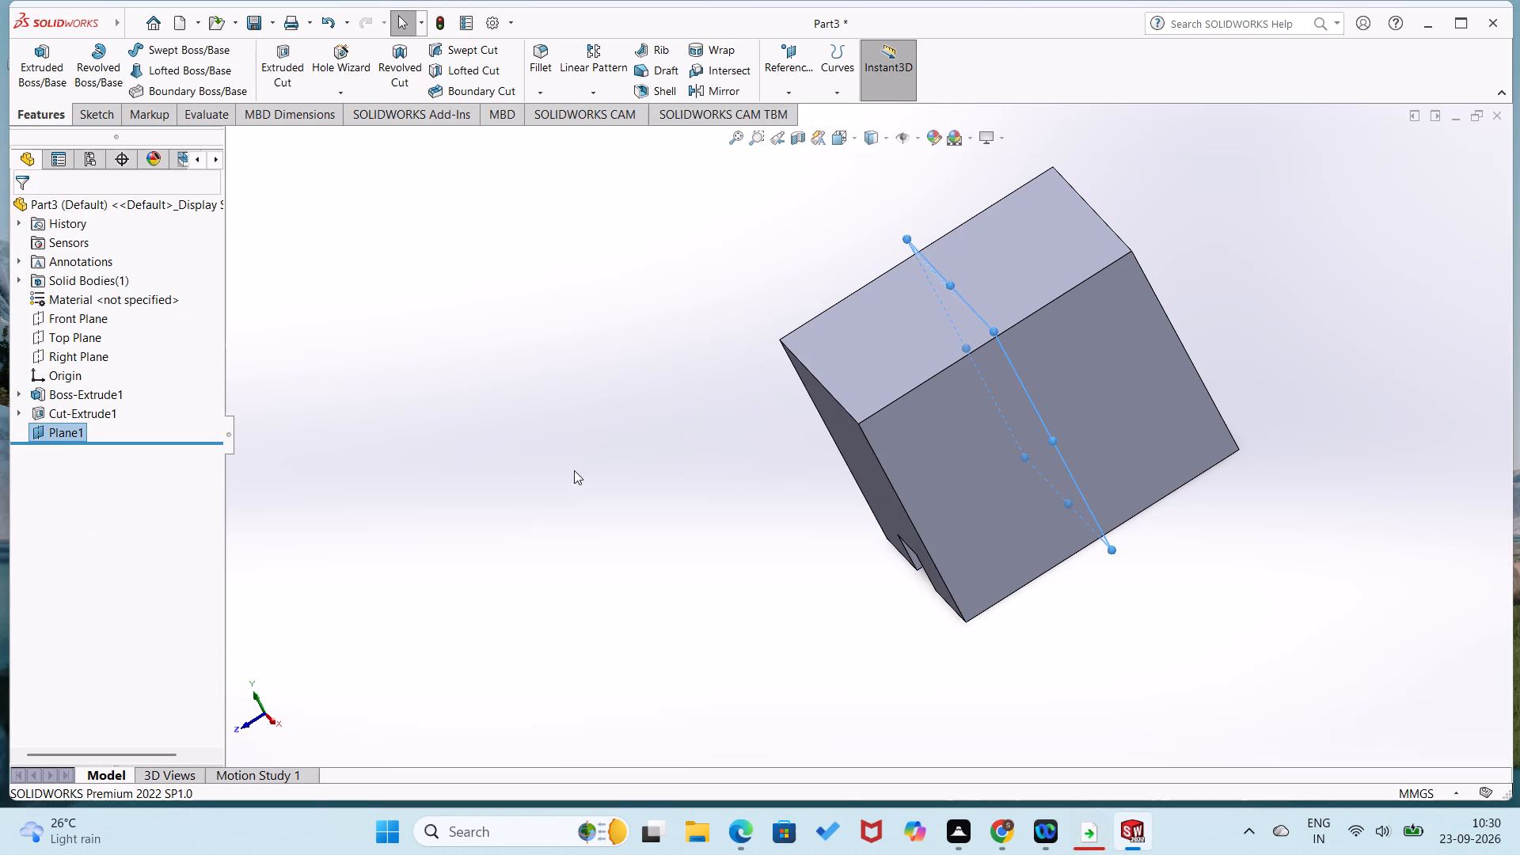
Start a new sketch on the offset reference plane inside the block.
middle_drag(554, 481, 672, 465)
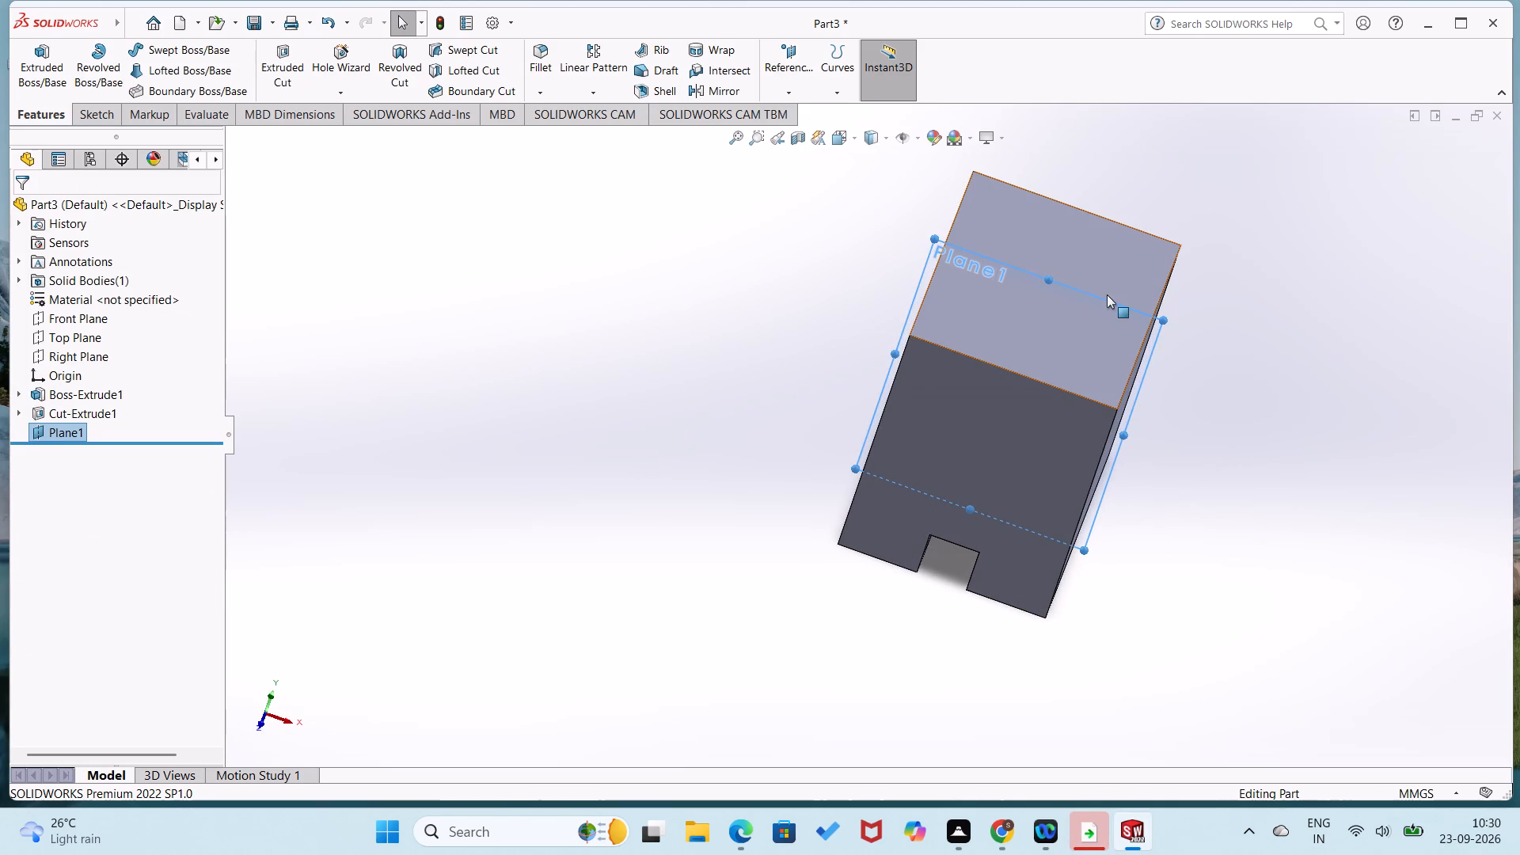
right_click(1120, 310)
click(819, 361)
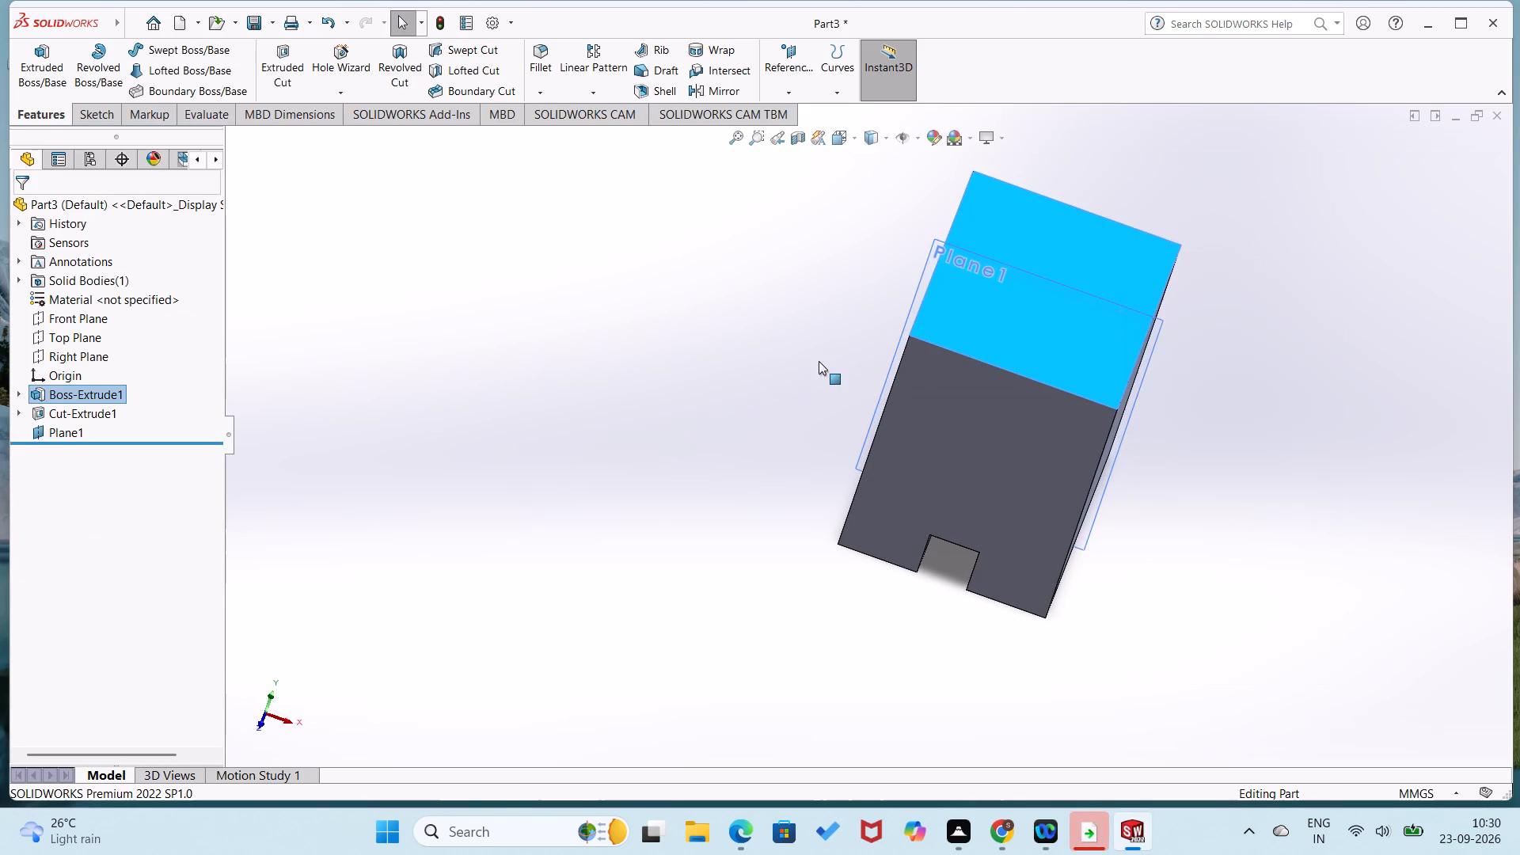
click(1087, 291)
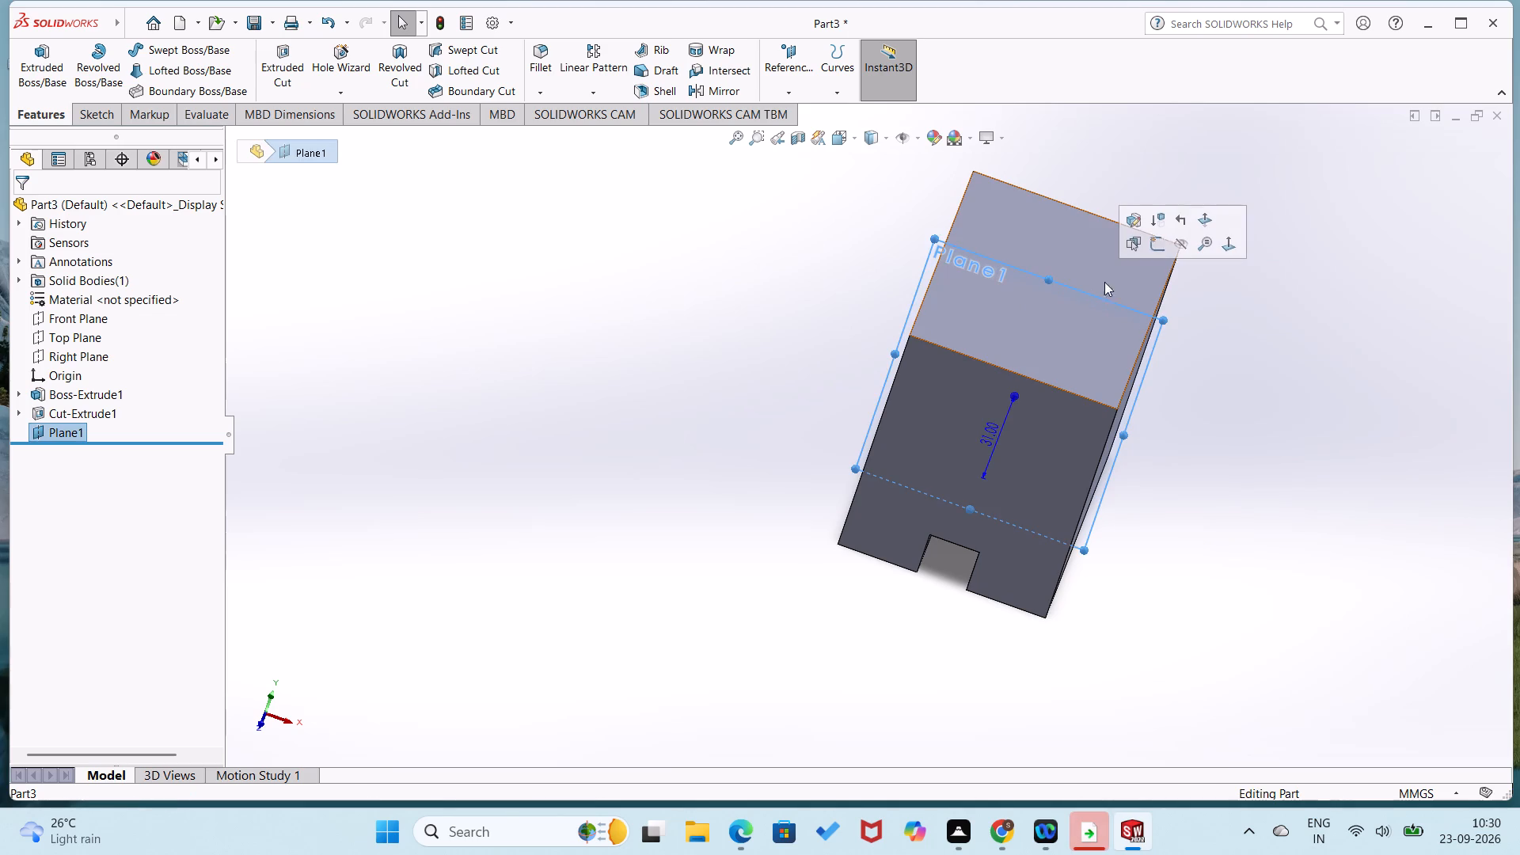
click(1154, 247)
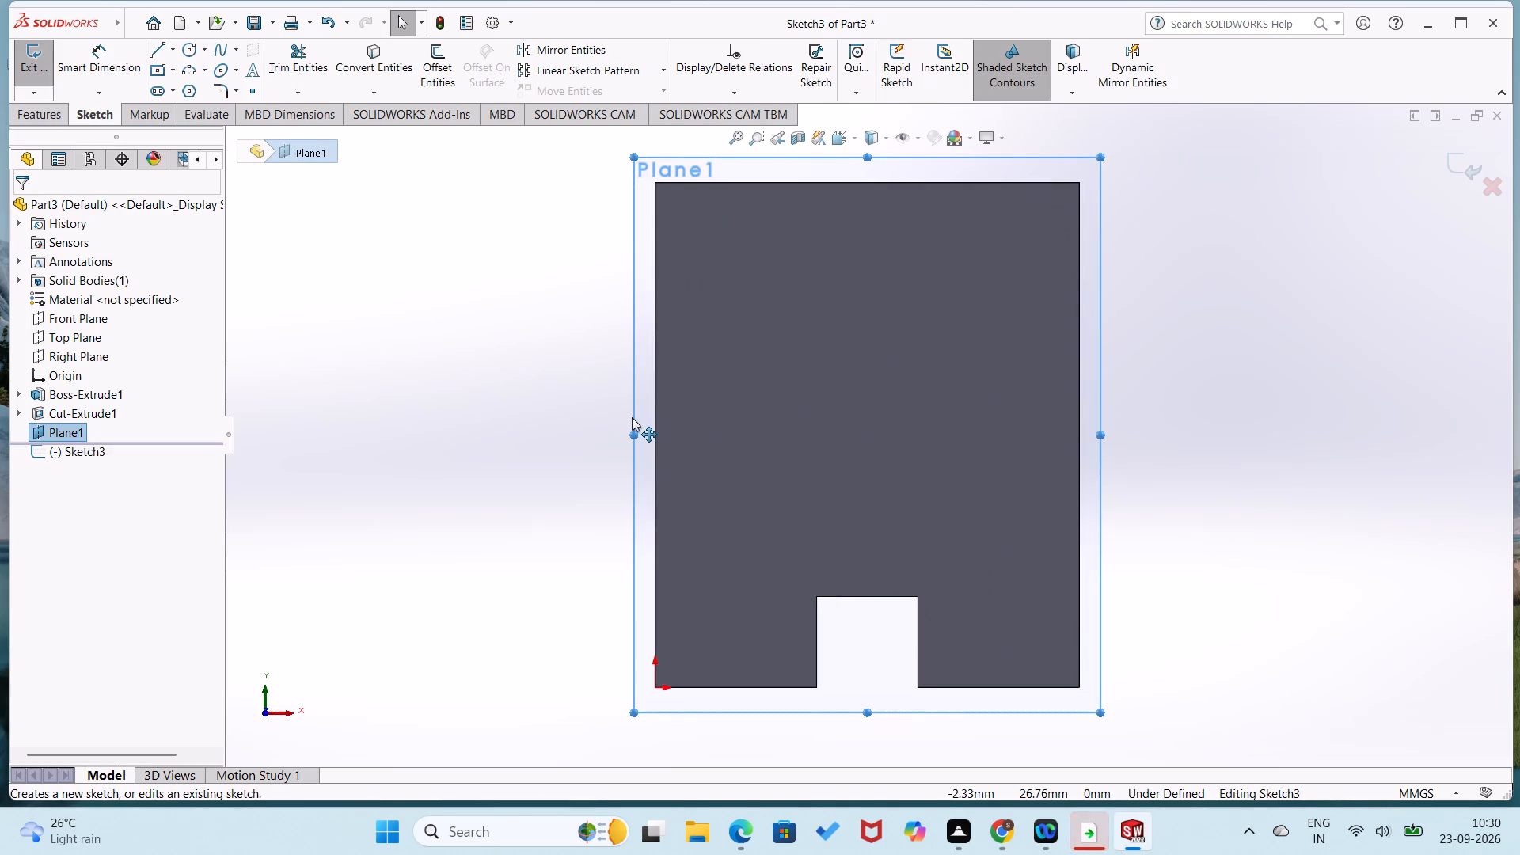
click(632, 417)
Sketch a right triangle in the block's upper-right corner with lines, about 24 mm along the top edge and 35 mm down the right edge.
right_drag(537, 404, 338, 473)
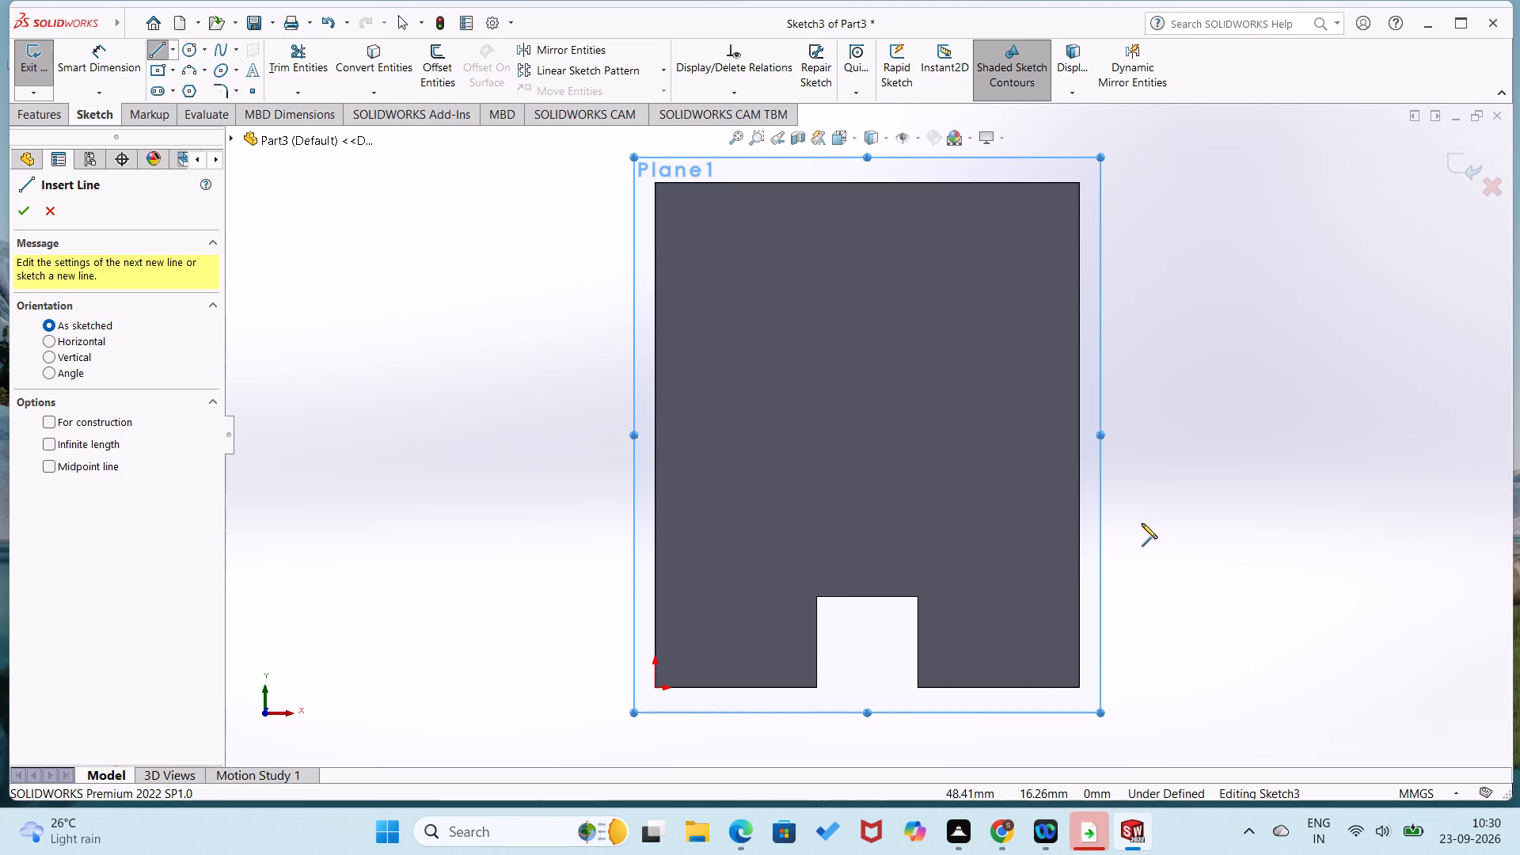
click(1077, 533)
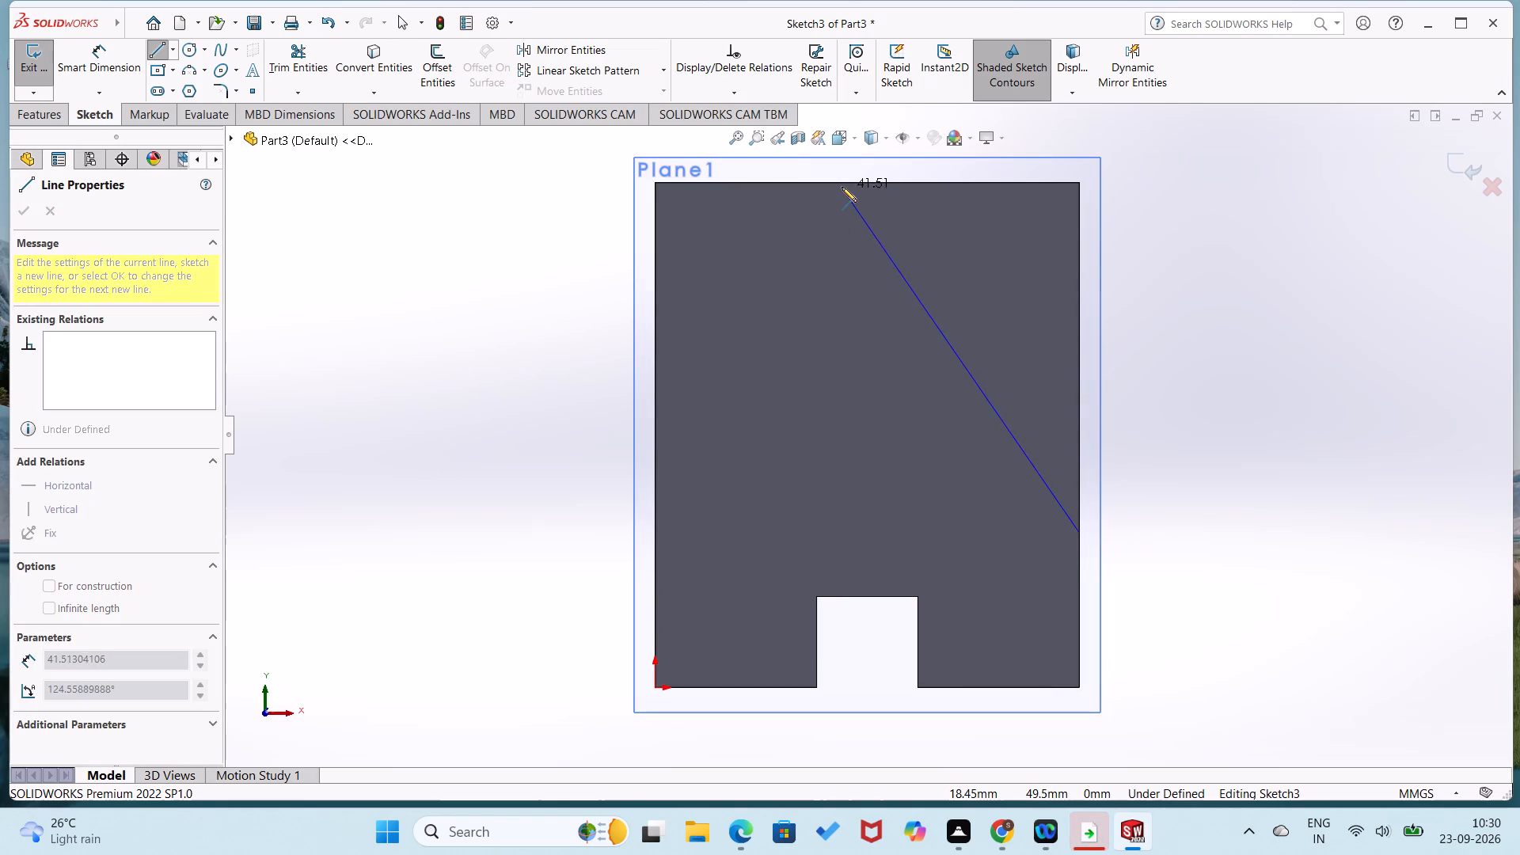
click(839, 184)
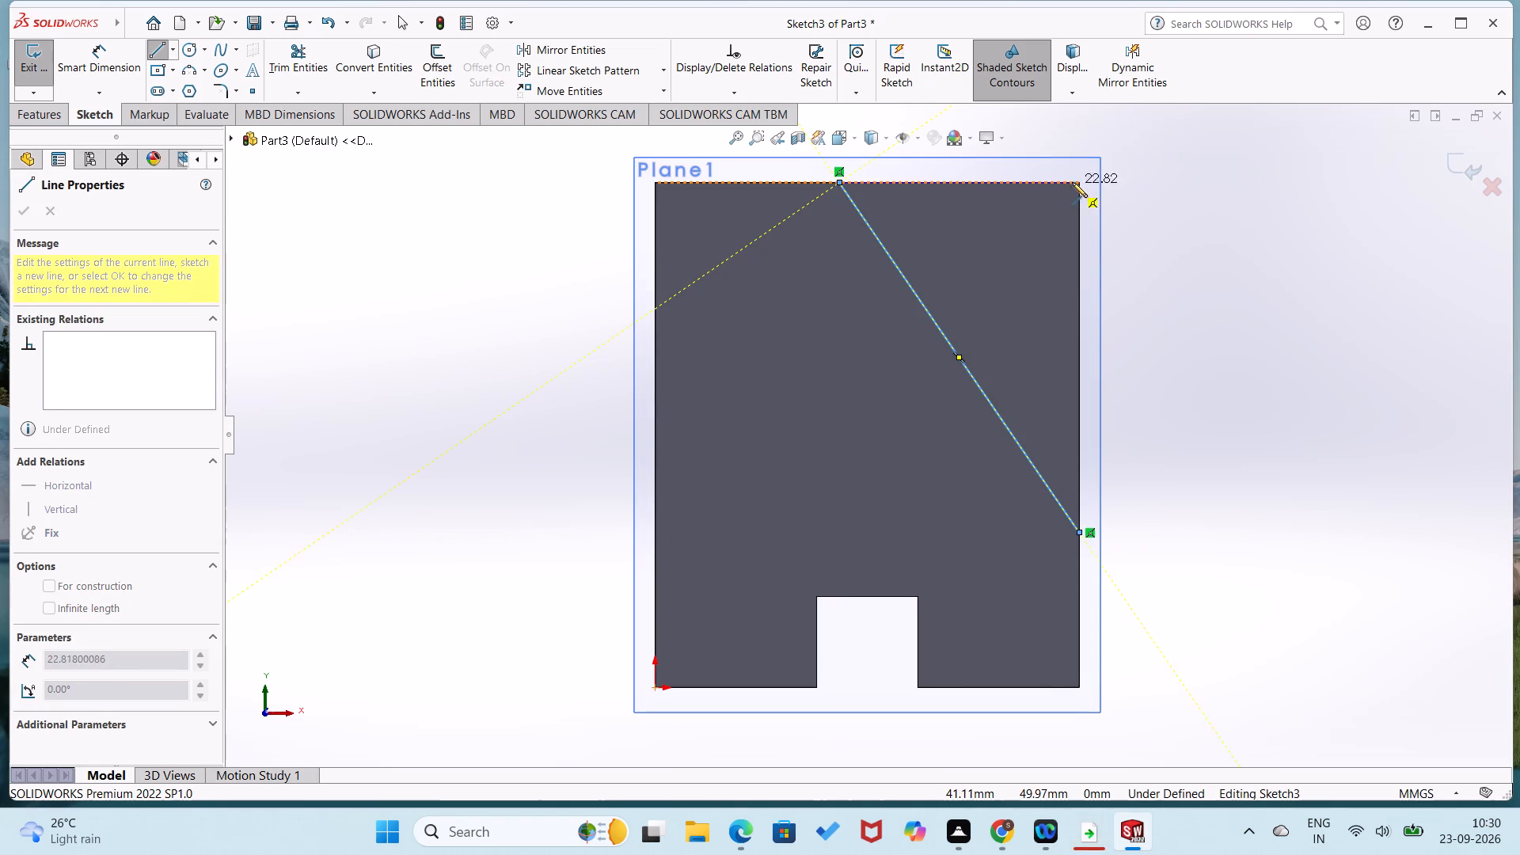
click(1079, 184)
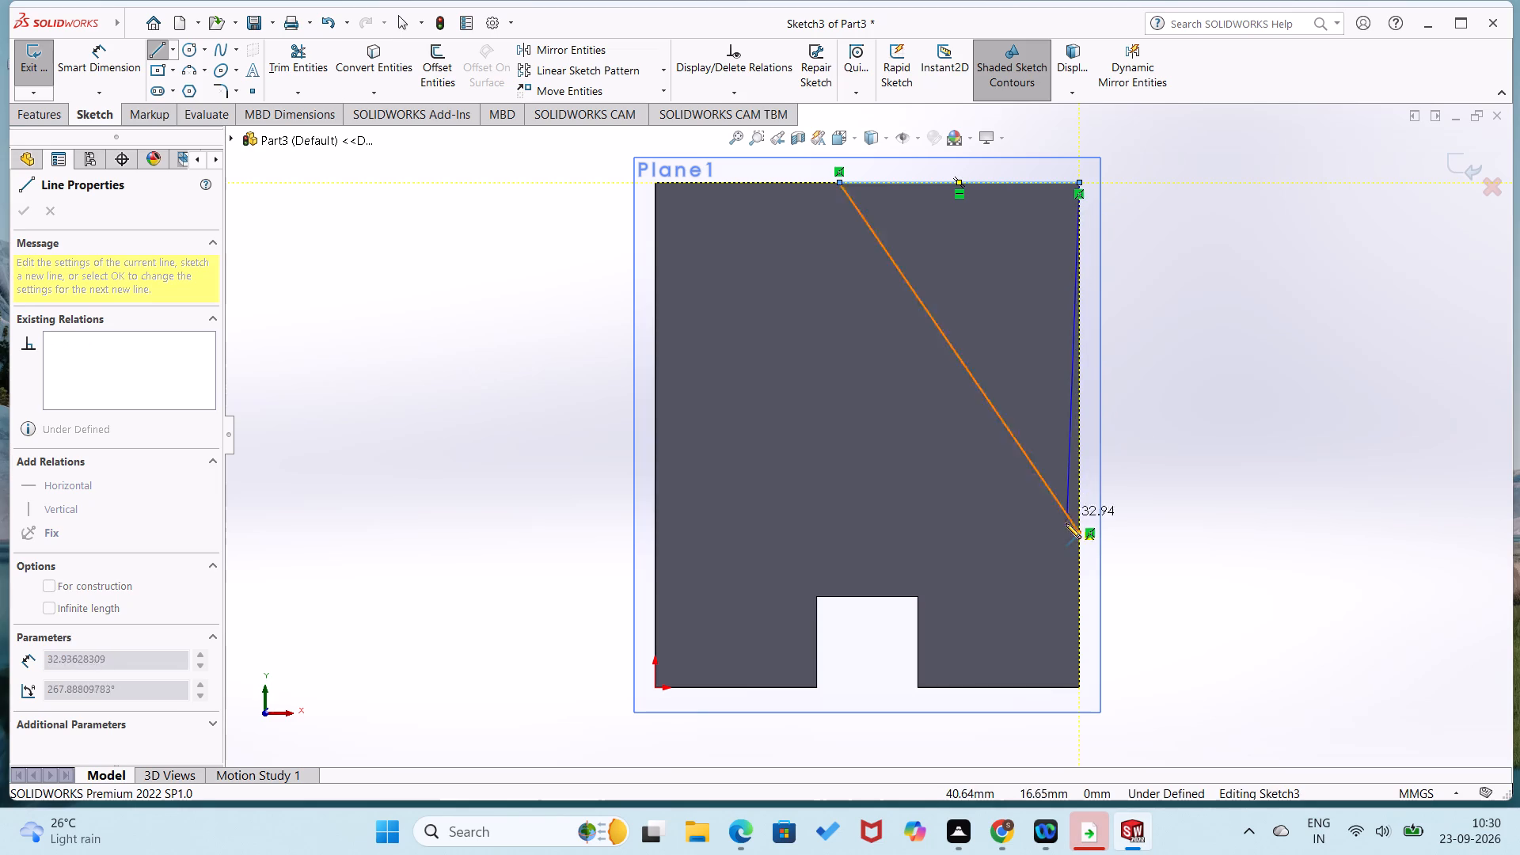
click(1073, 532)
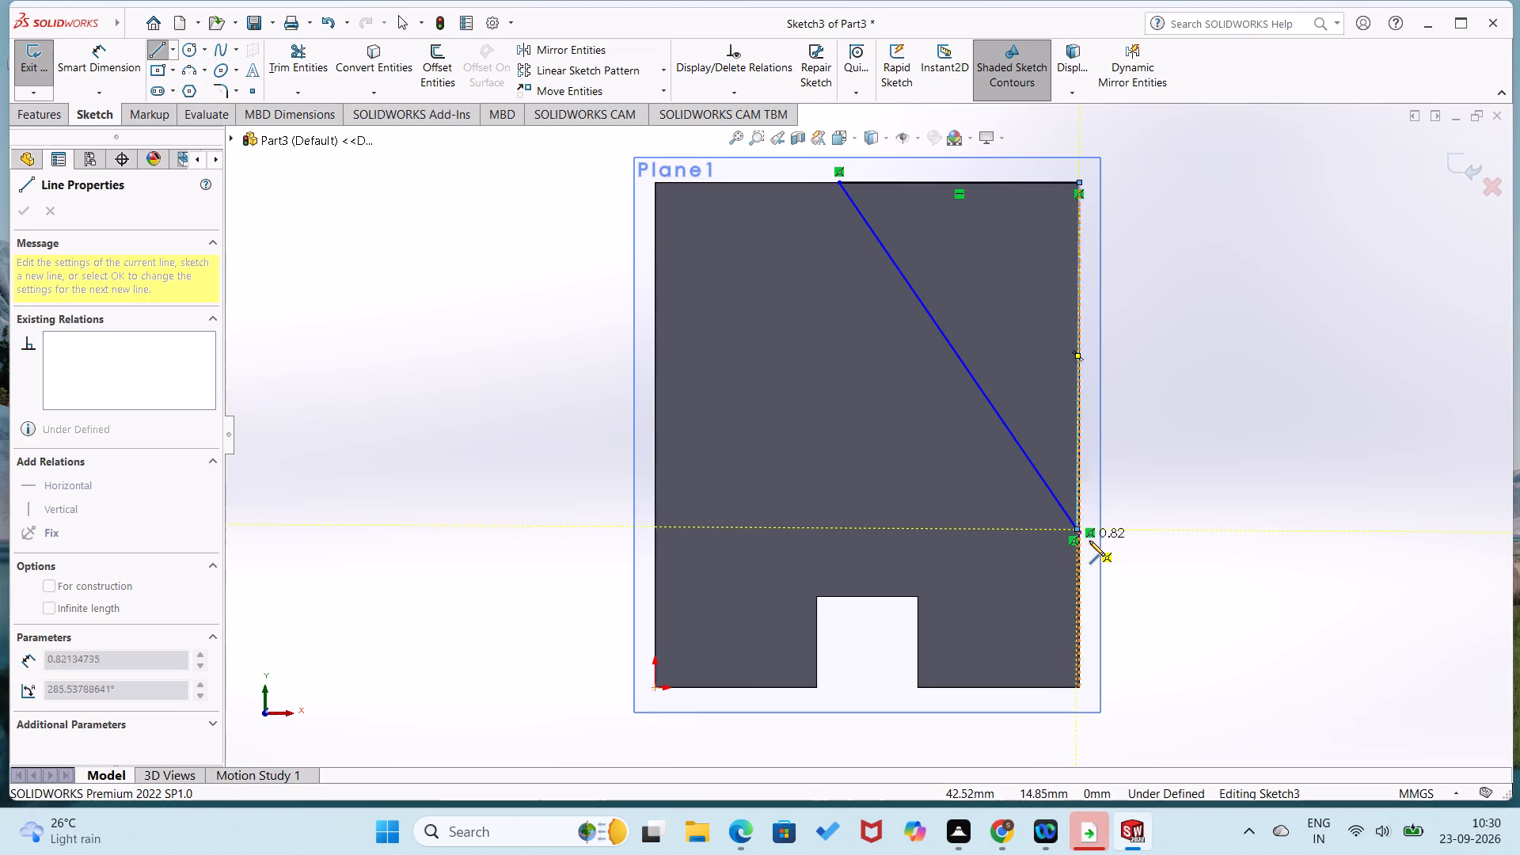
key(ctrl+z)
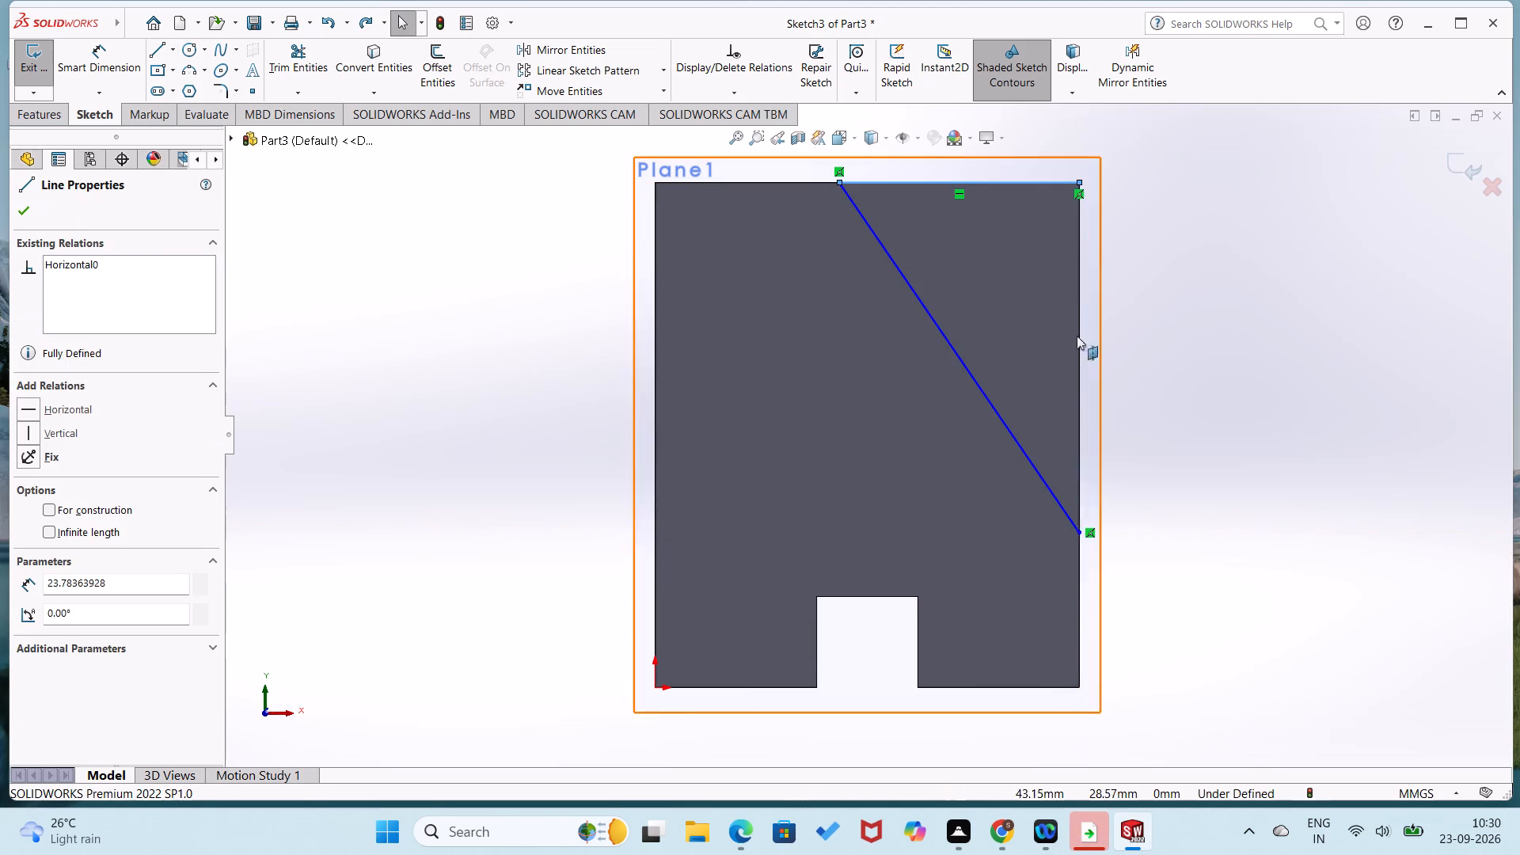
right_drag(1366, 369, 1168, 446)
click(1077, 184)
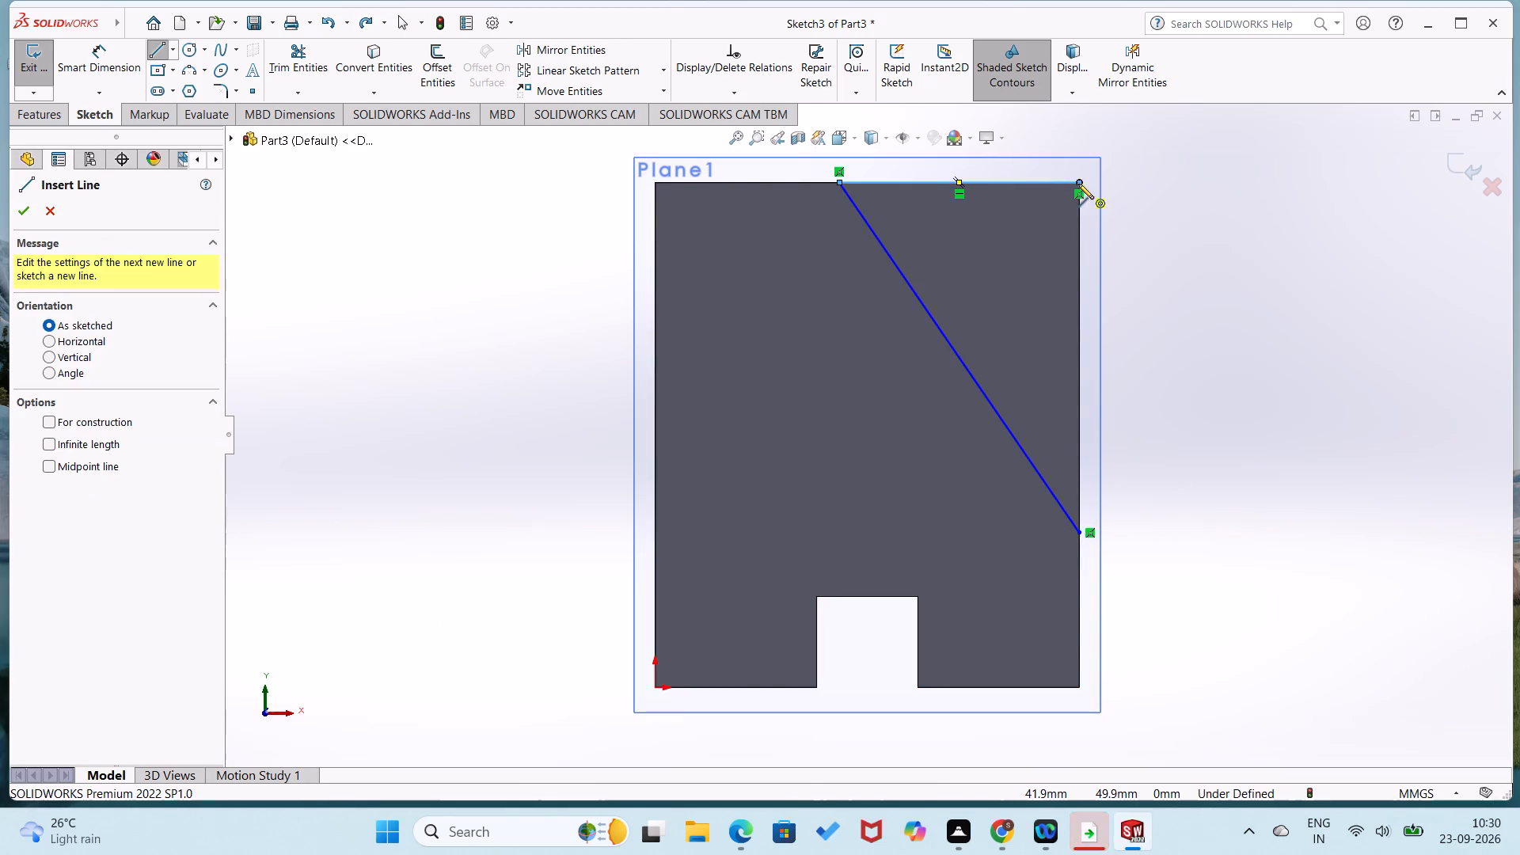
click(1079, 534)
Dimension the vertical distance from the triangle's lower vertex to the block's lower-right corner as 16 mm.
right_drag(1200, 553, 1218, 421)
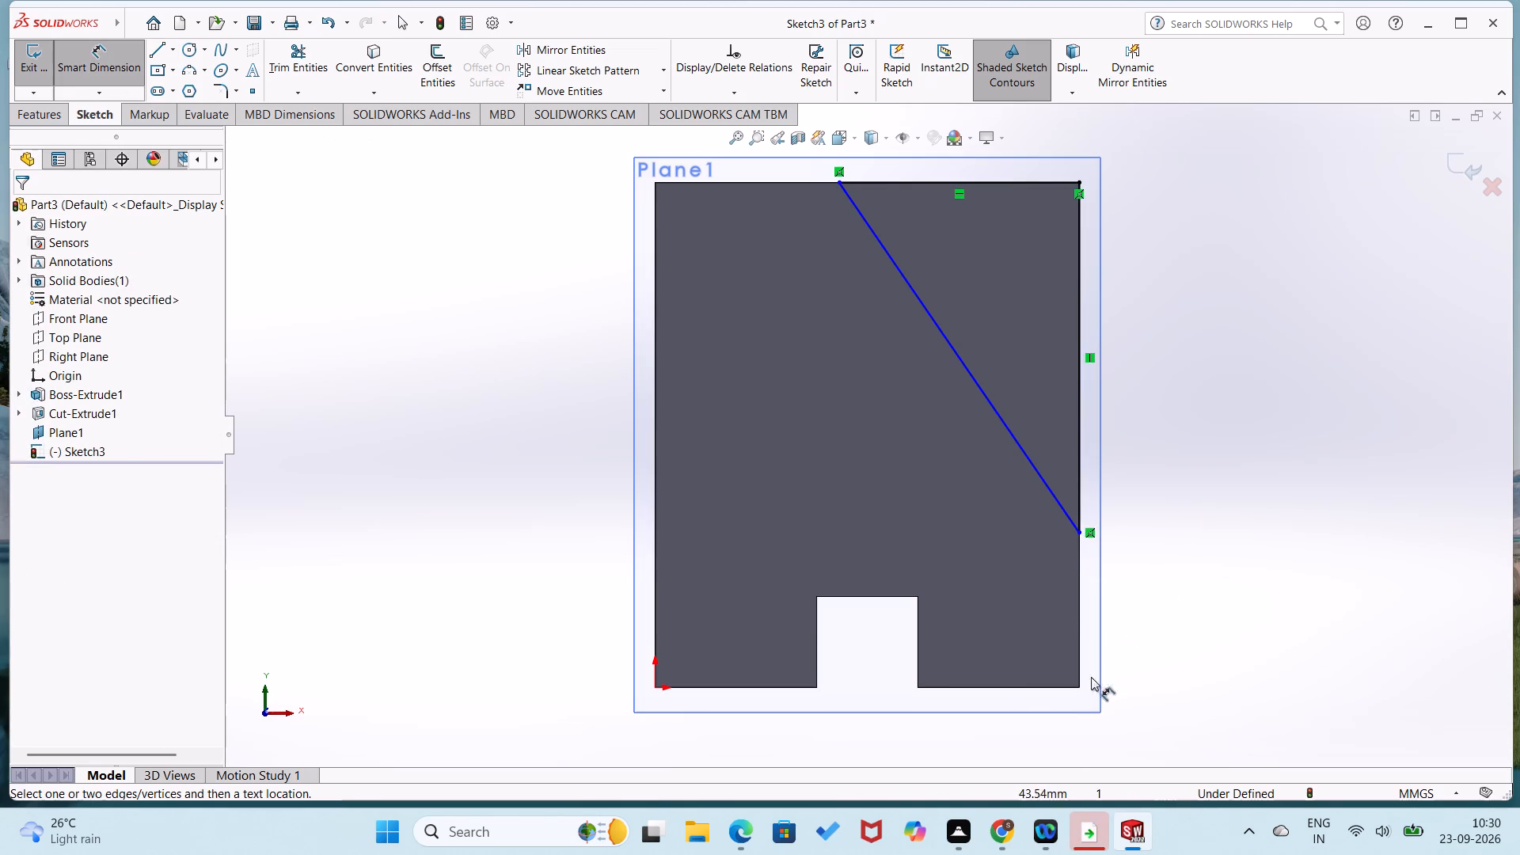
click(1077, 689)
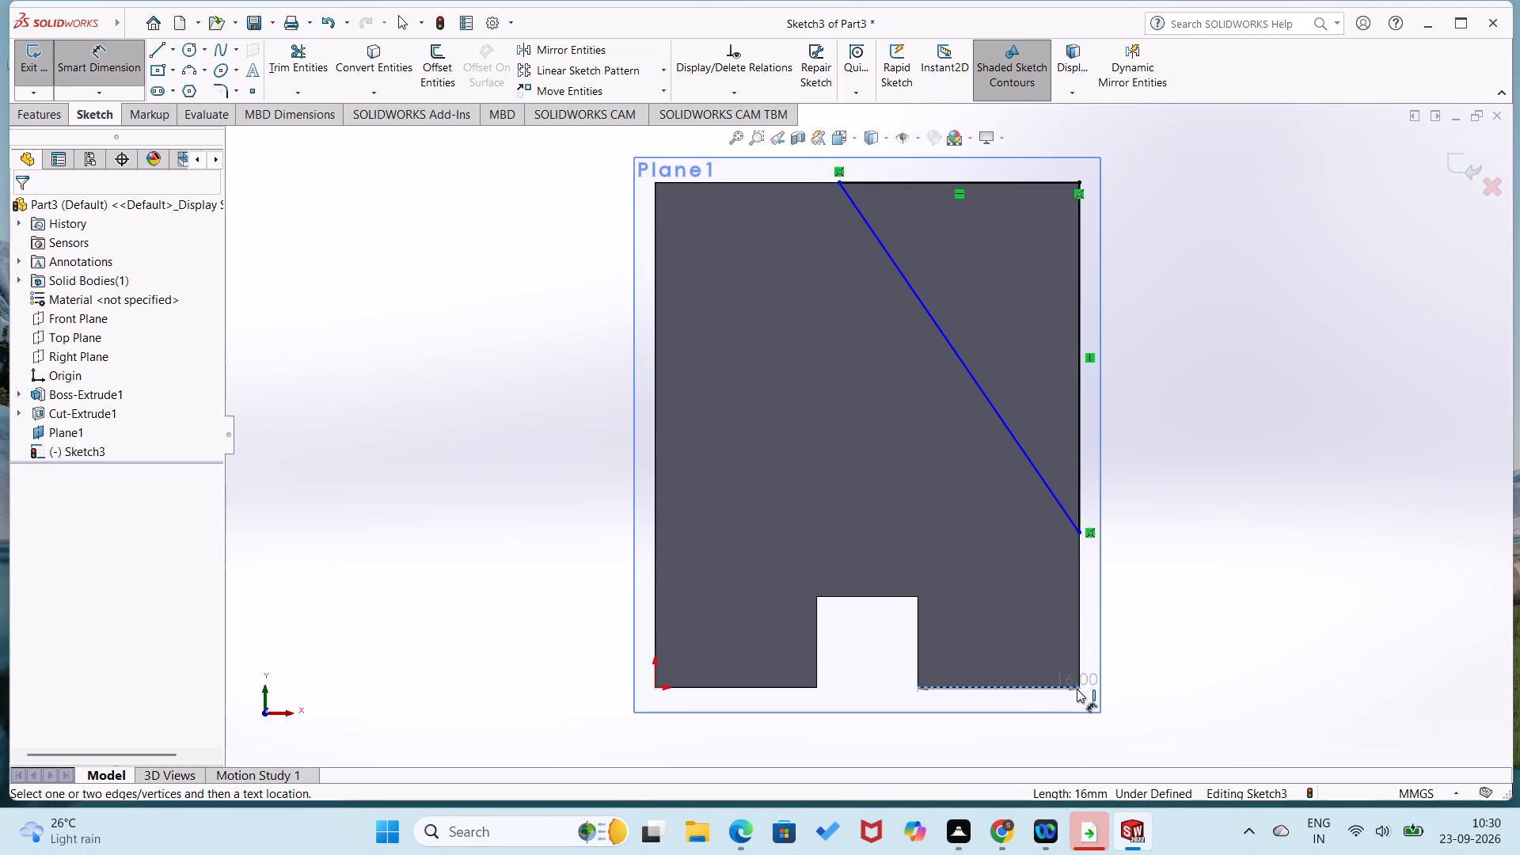
key(Escape)
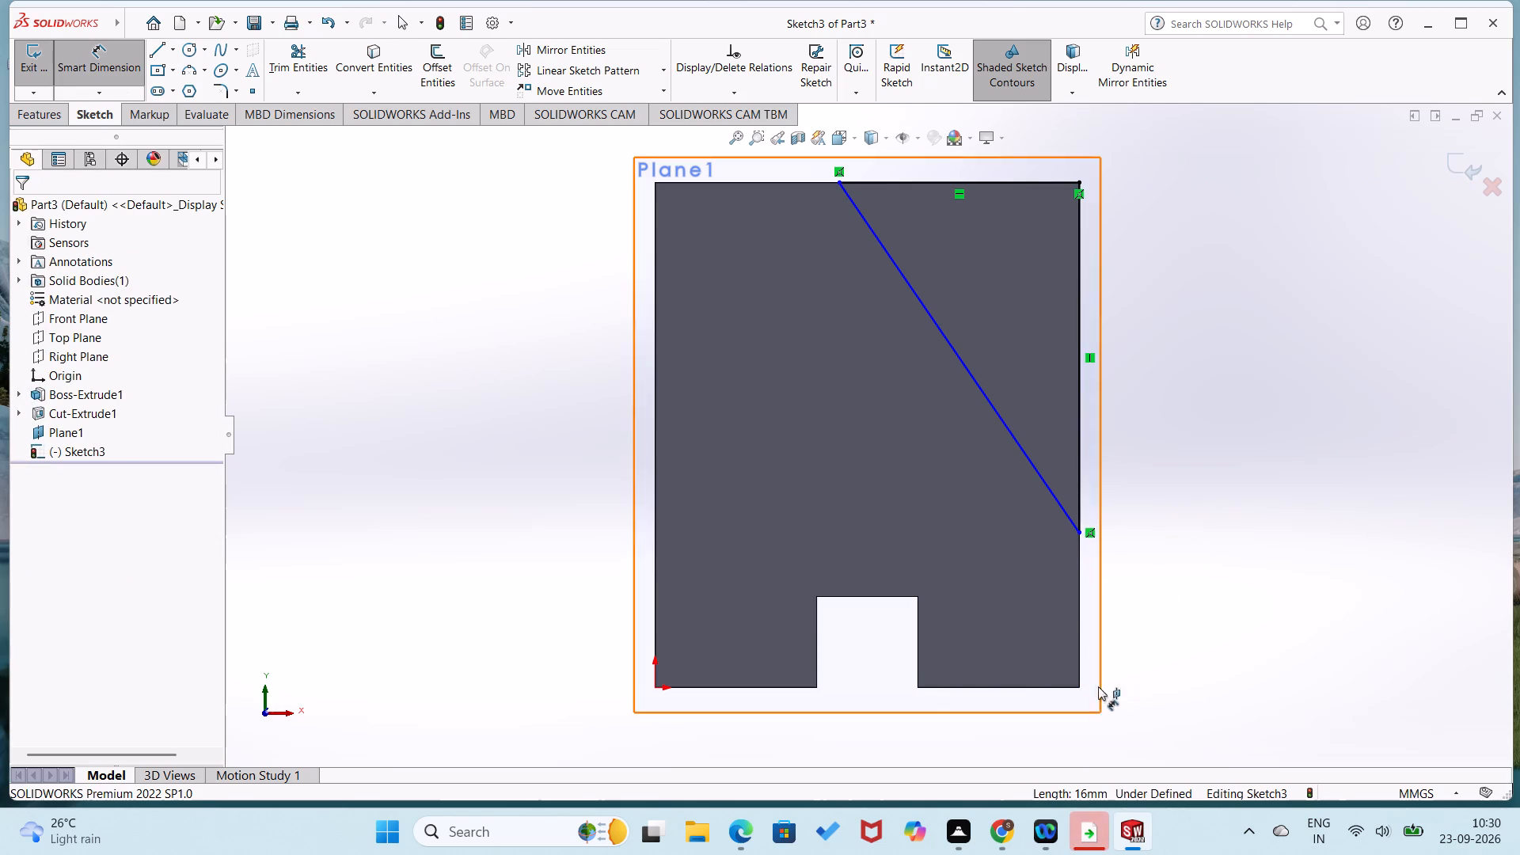
click(1081, 690)
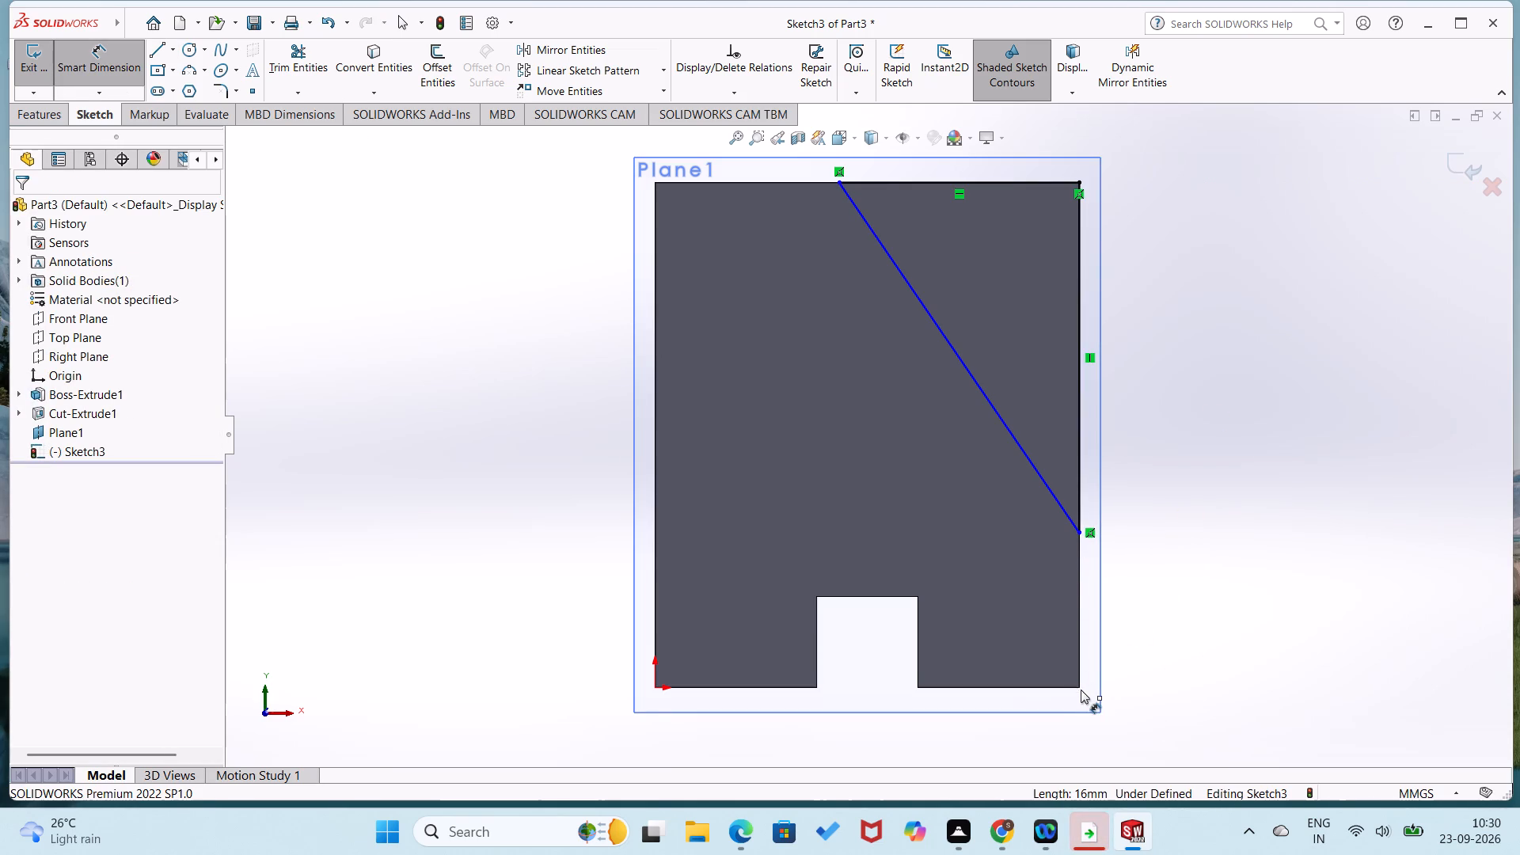
click(1079, 535)
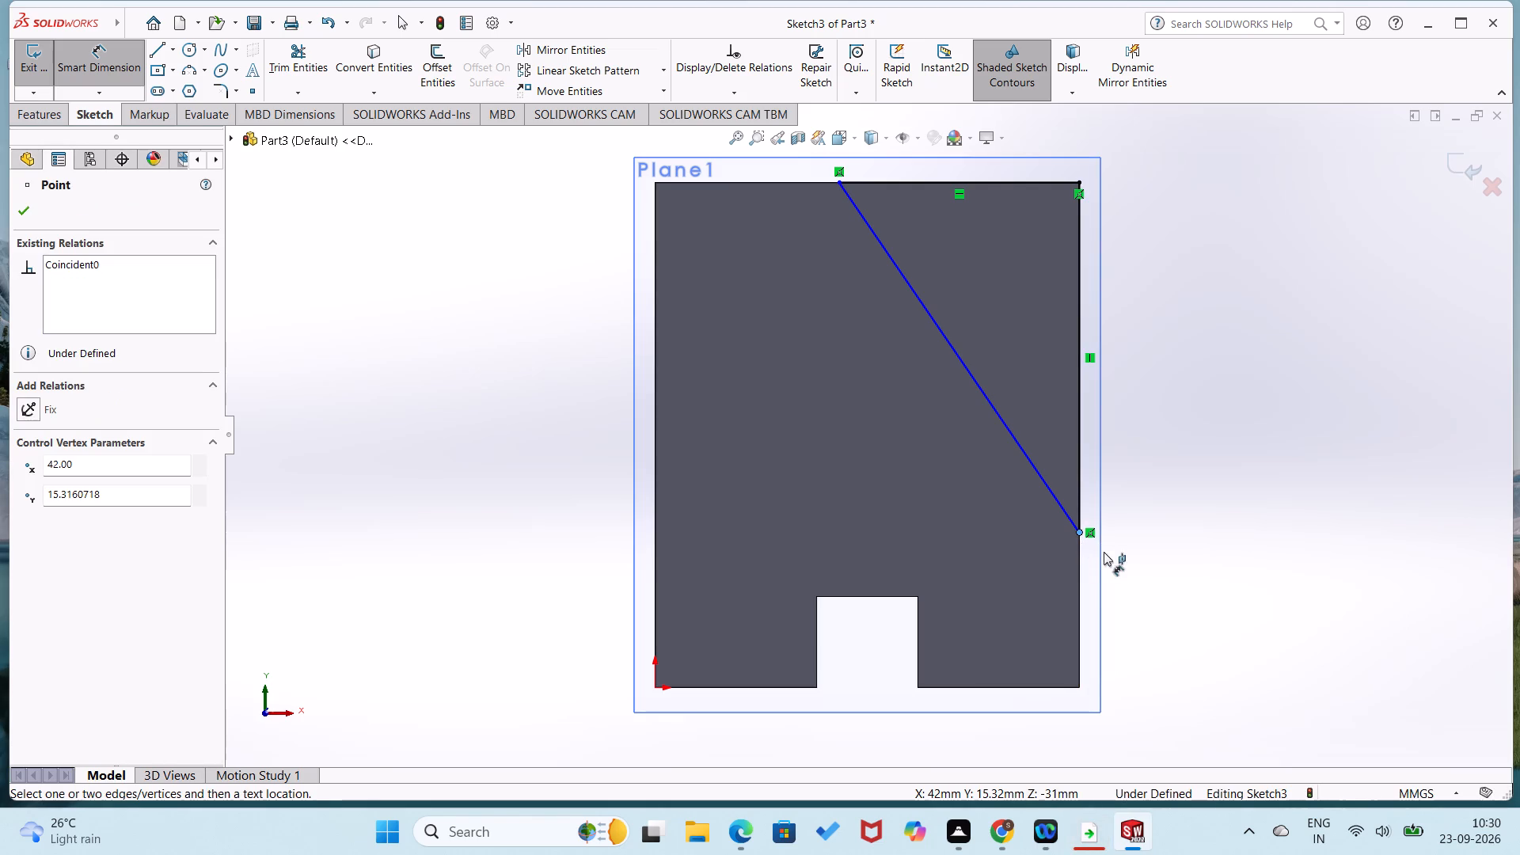
click(1080, 687)
click(1126, 659)
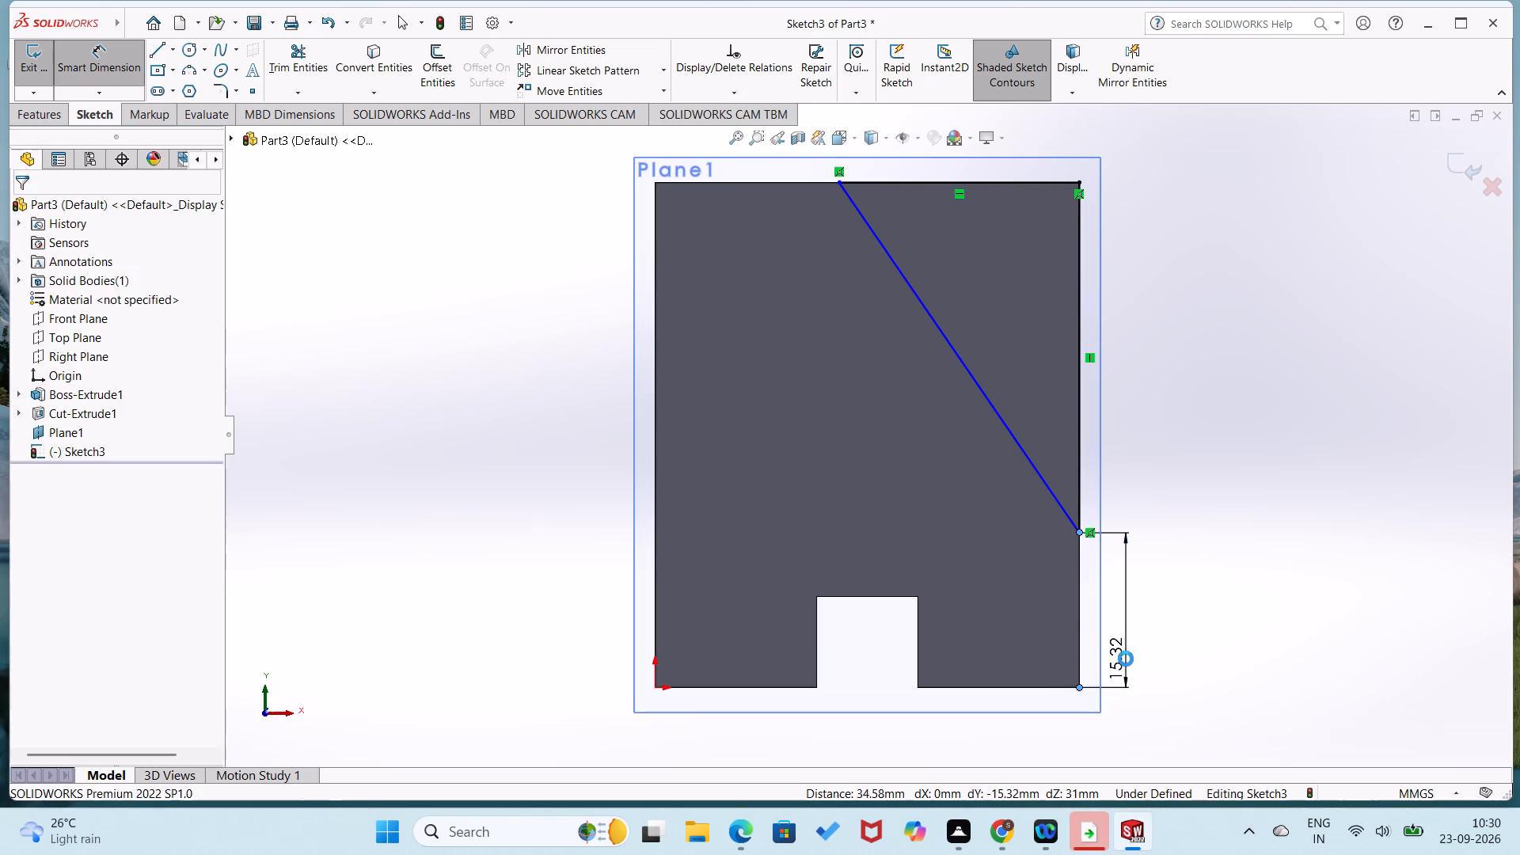
text(16)
key(Return)
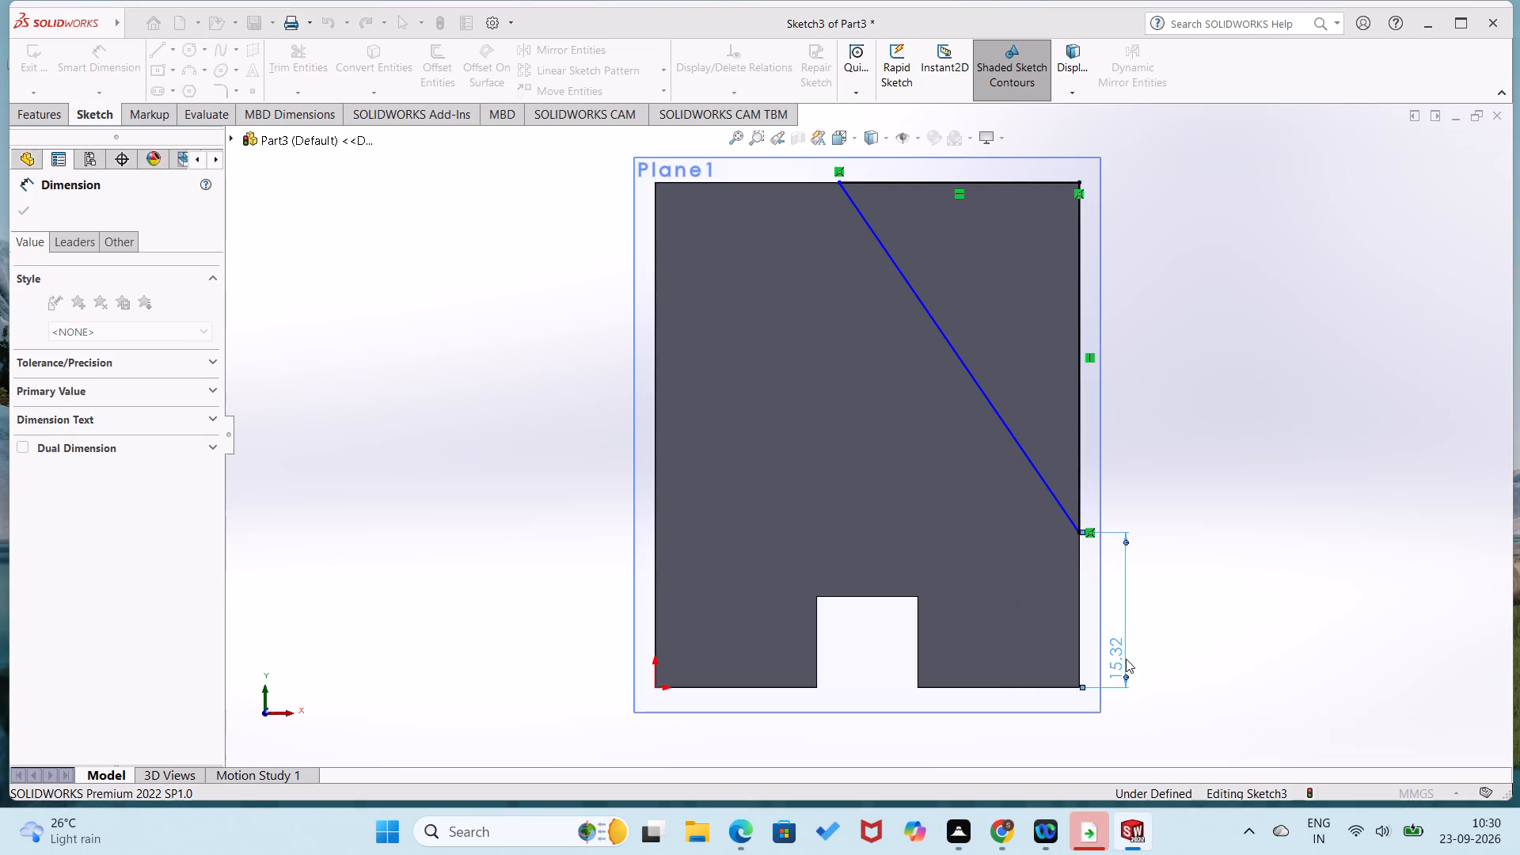
click(1206, 587)
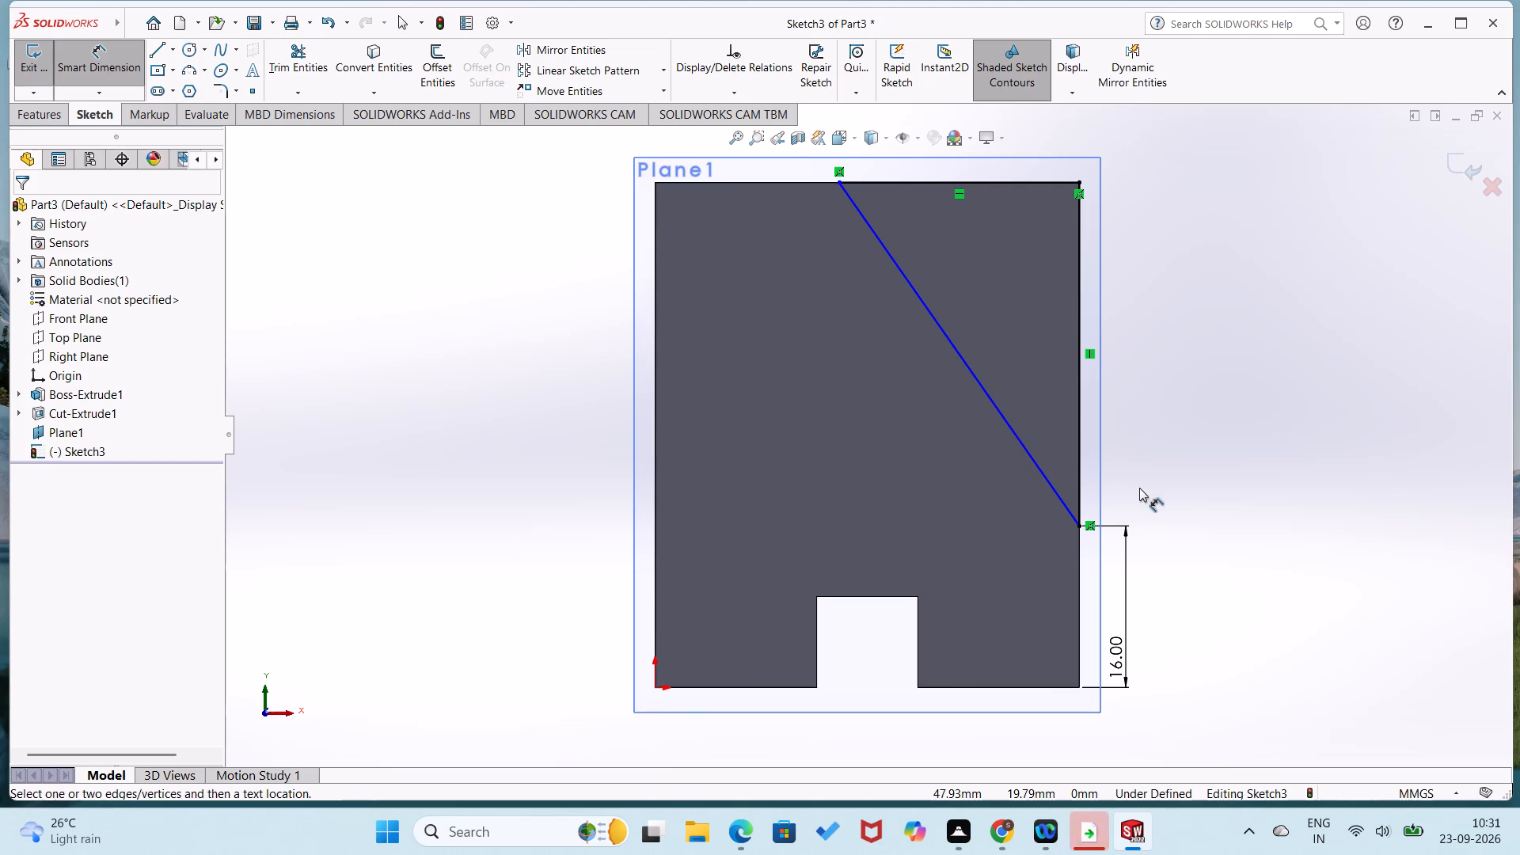
Dimension the triangle's horizontal top line as 30 mm.
click(1053, 180)
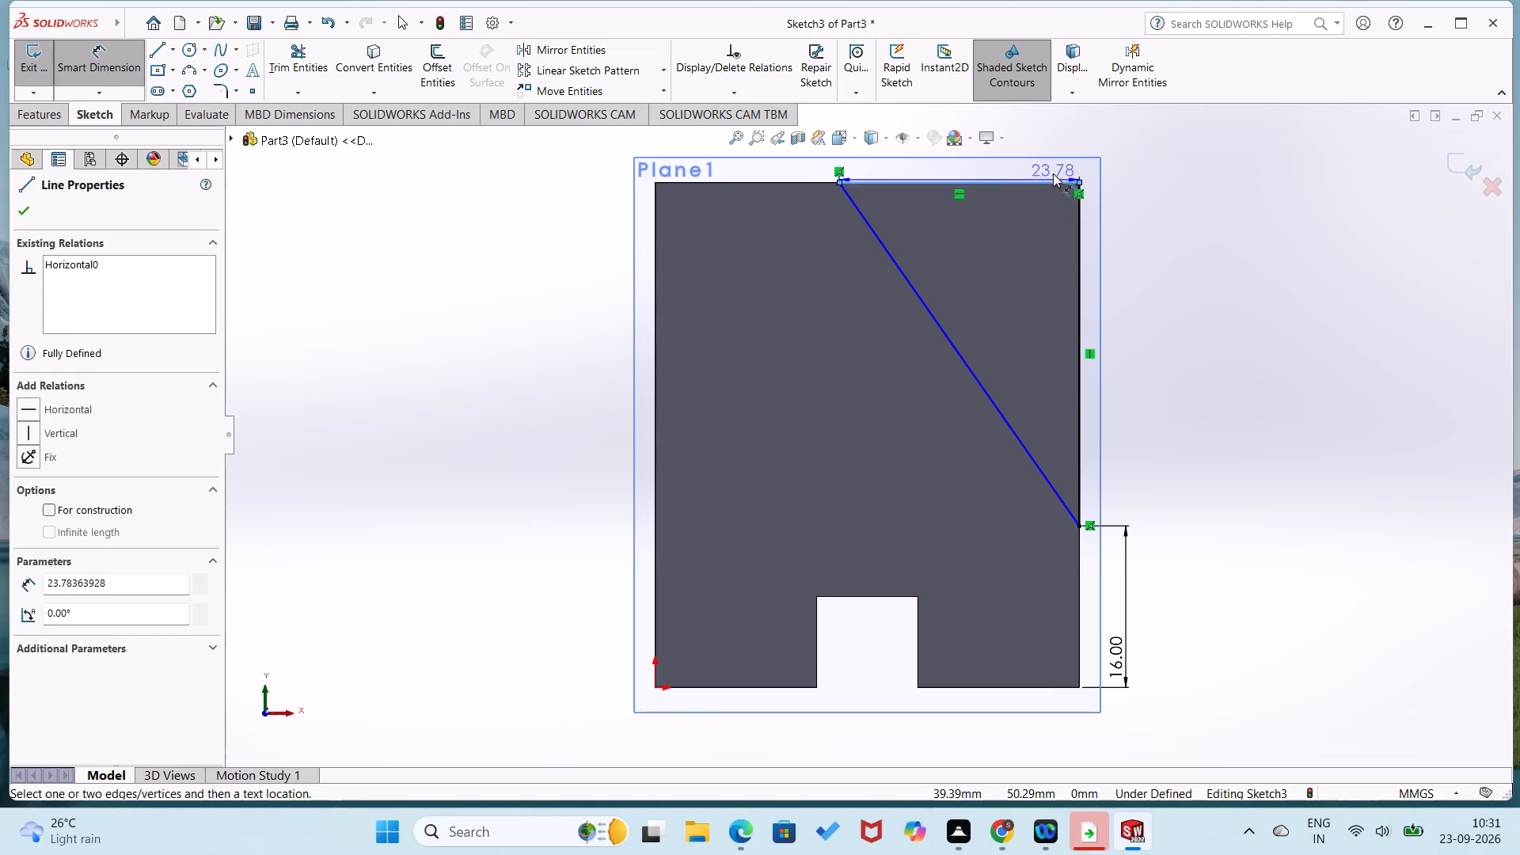
click(1053, 157)
text(30)
key(Return)
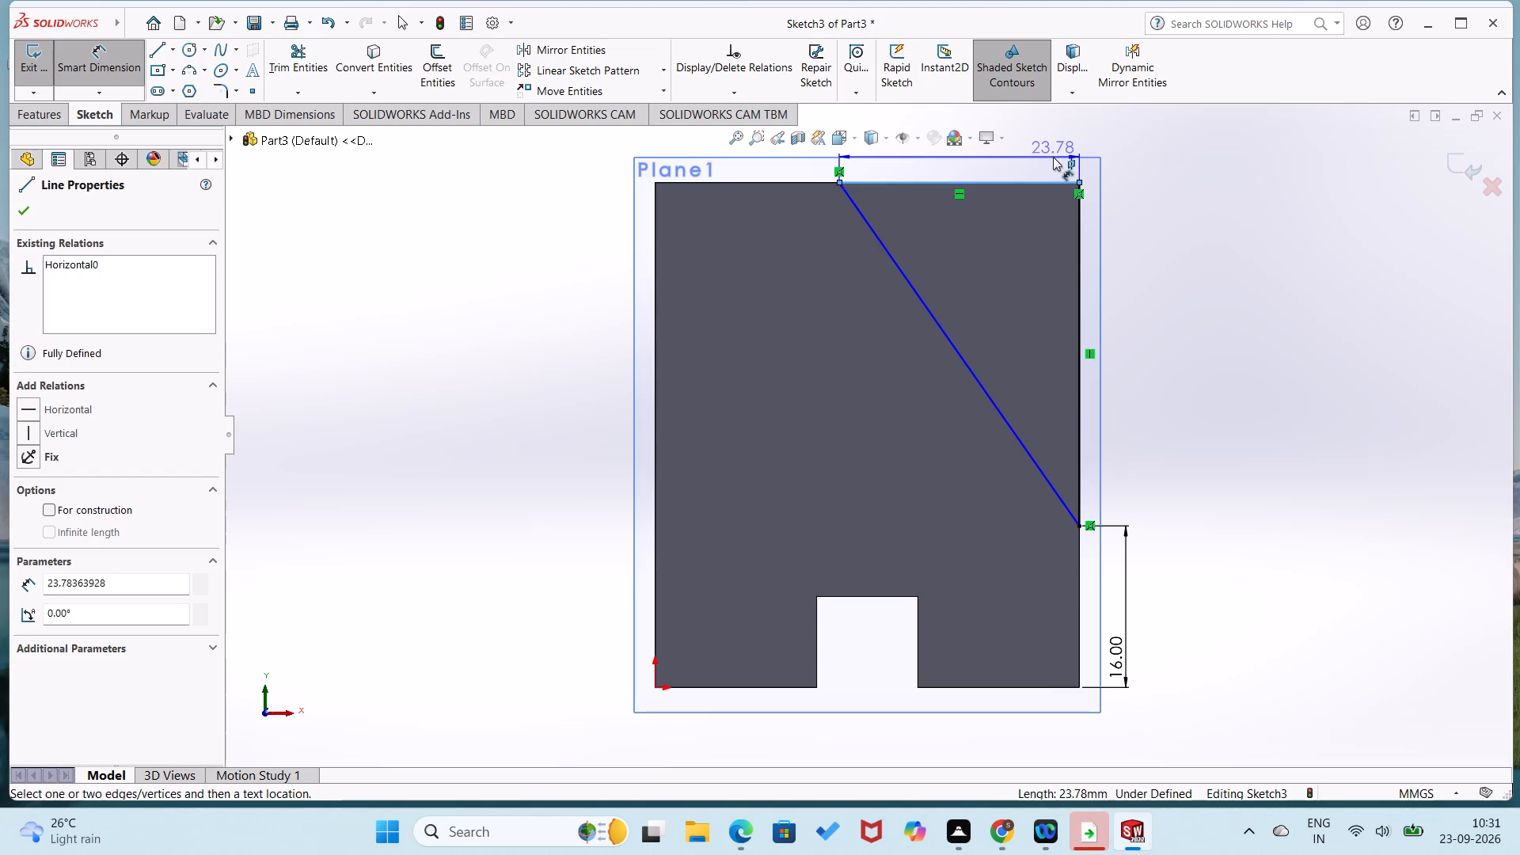
Place the dimension of the triangle's horizontal top line above the block and set it to 30 mm.
click(1053, 157)
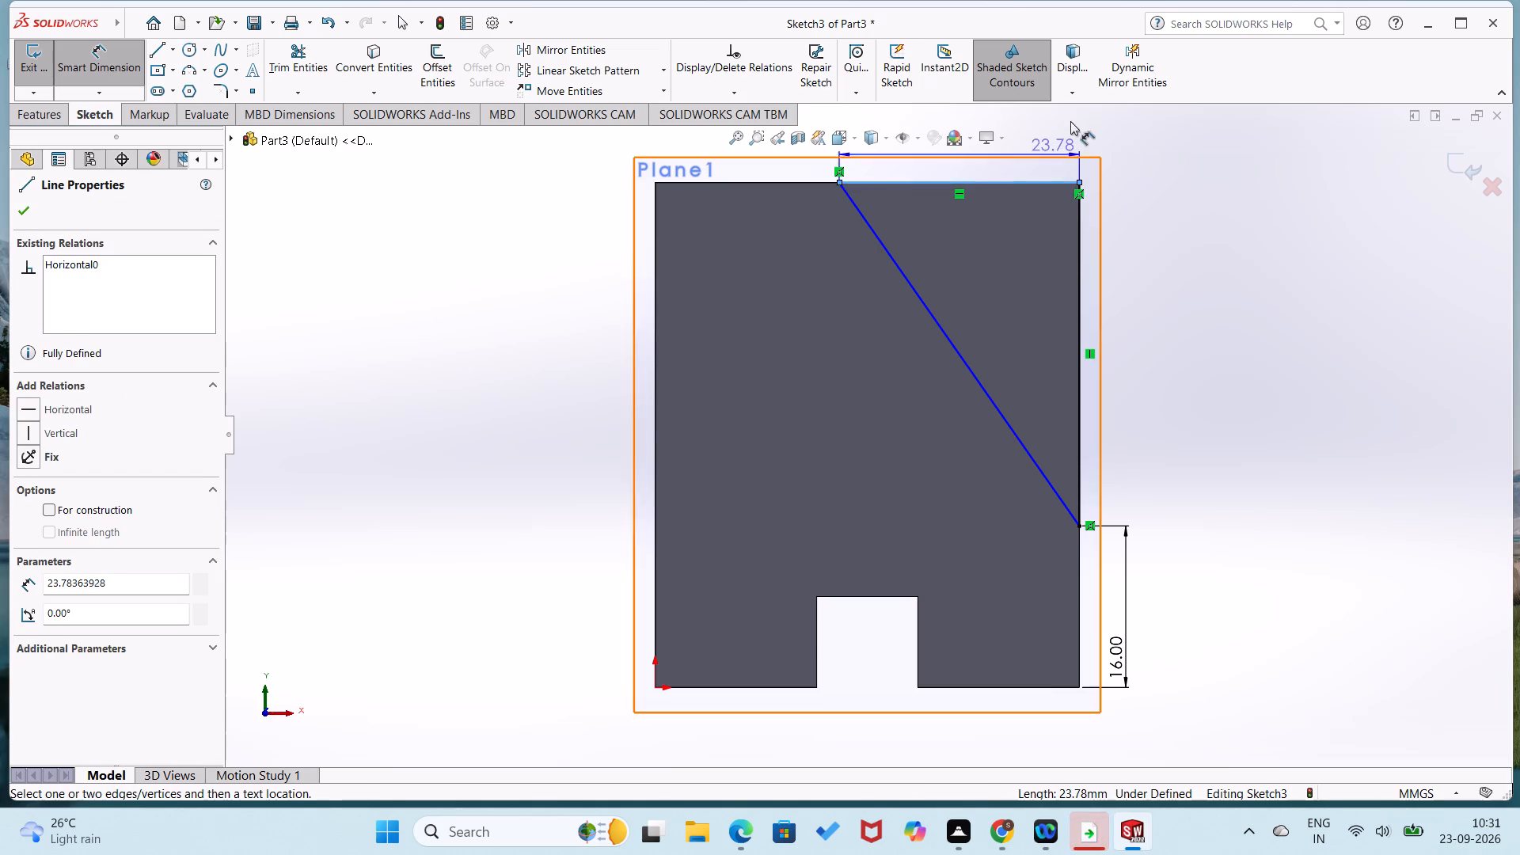
click(1064, 140)
text(30)
key(Return)
click(1096, 230)
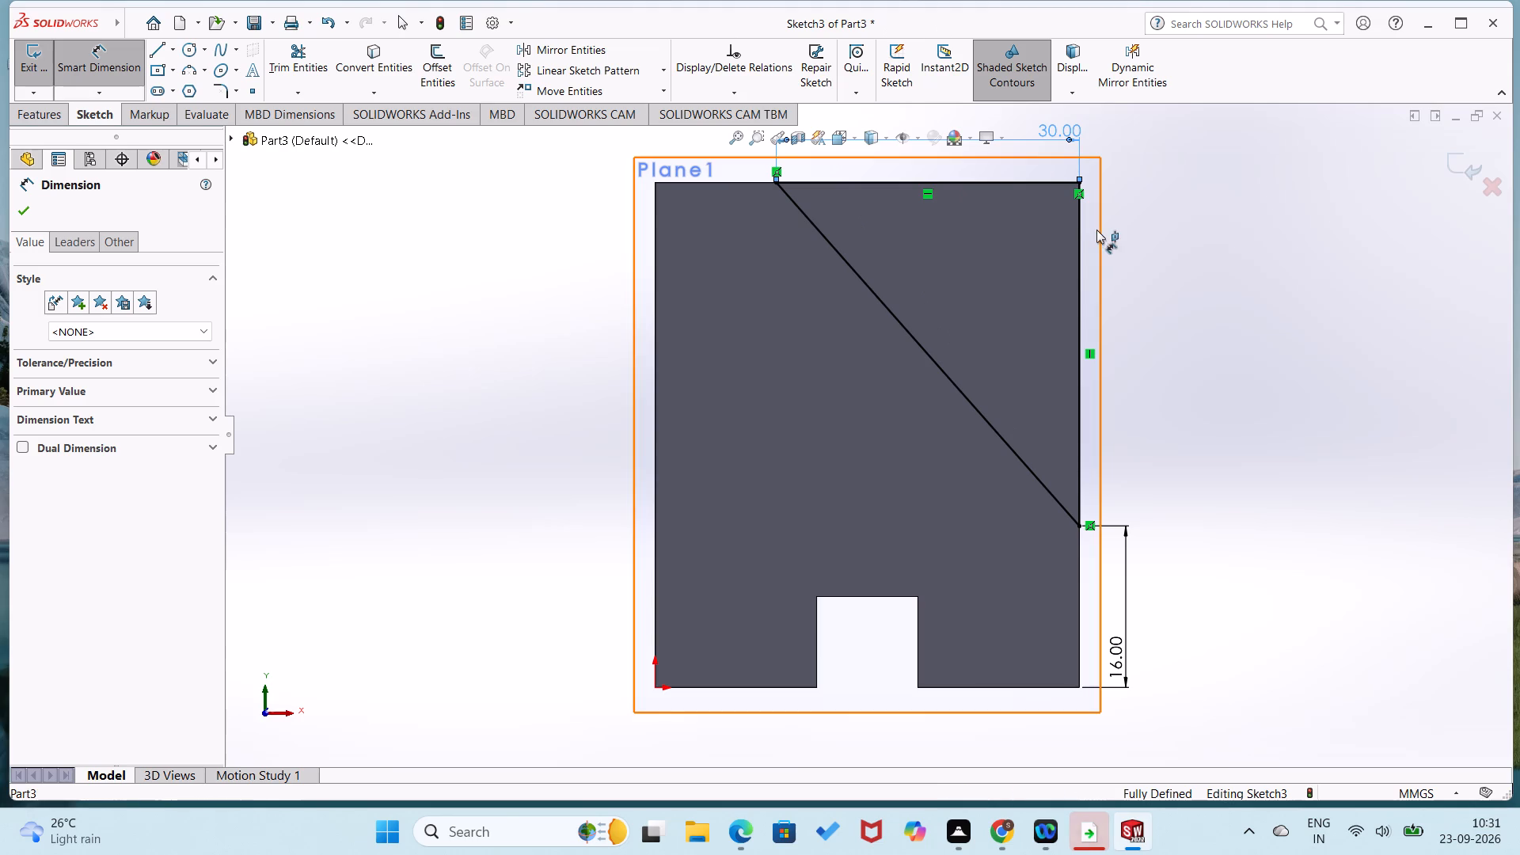
click(1197, 281)
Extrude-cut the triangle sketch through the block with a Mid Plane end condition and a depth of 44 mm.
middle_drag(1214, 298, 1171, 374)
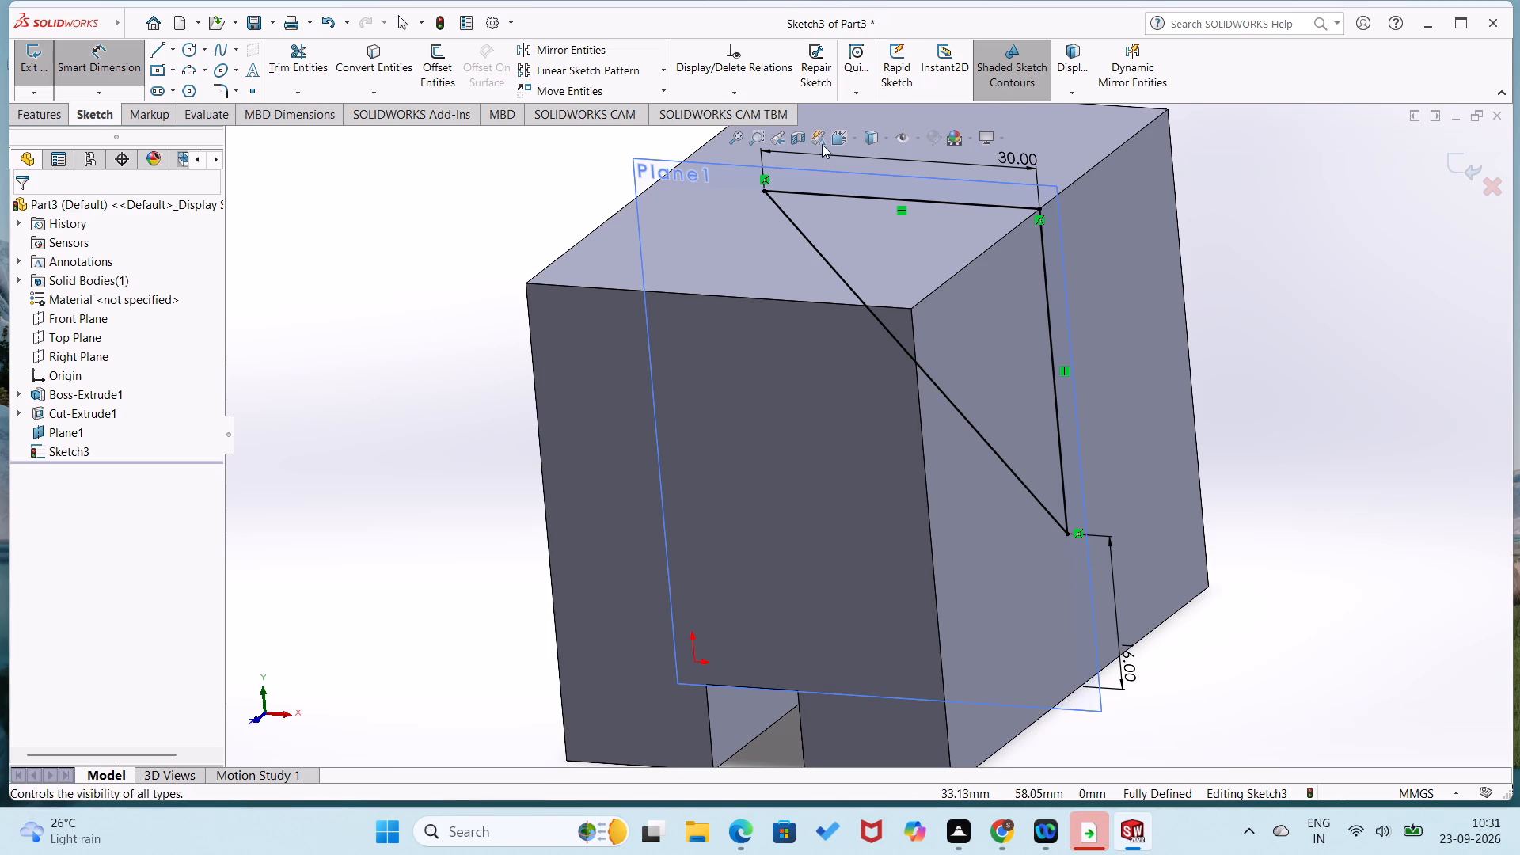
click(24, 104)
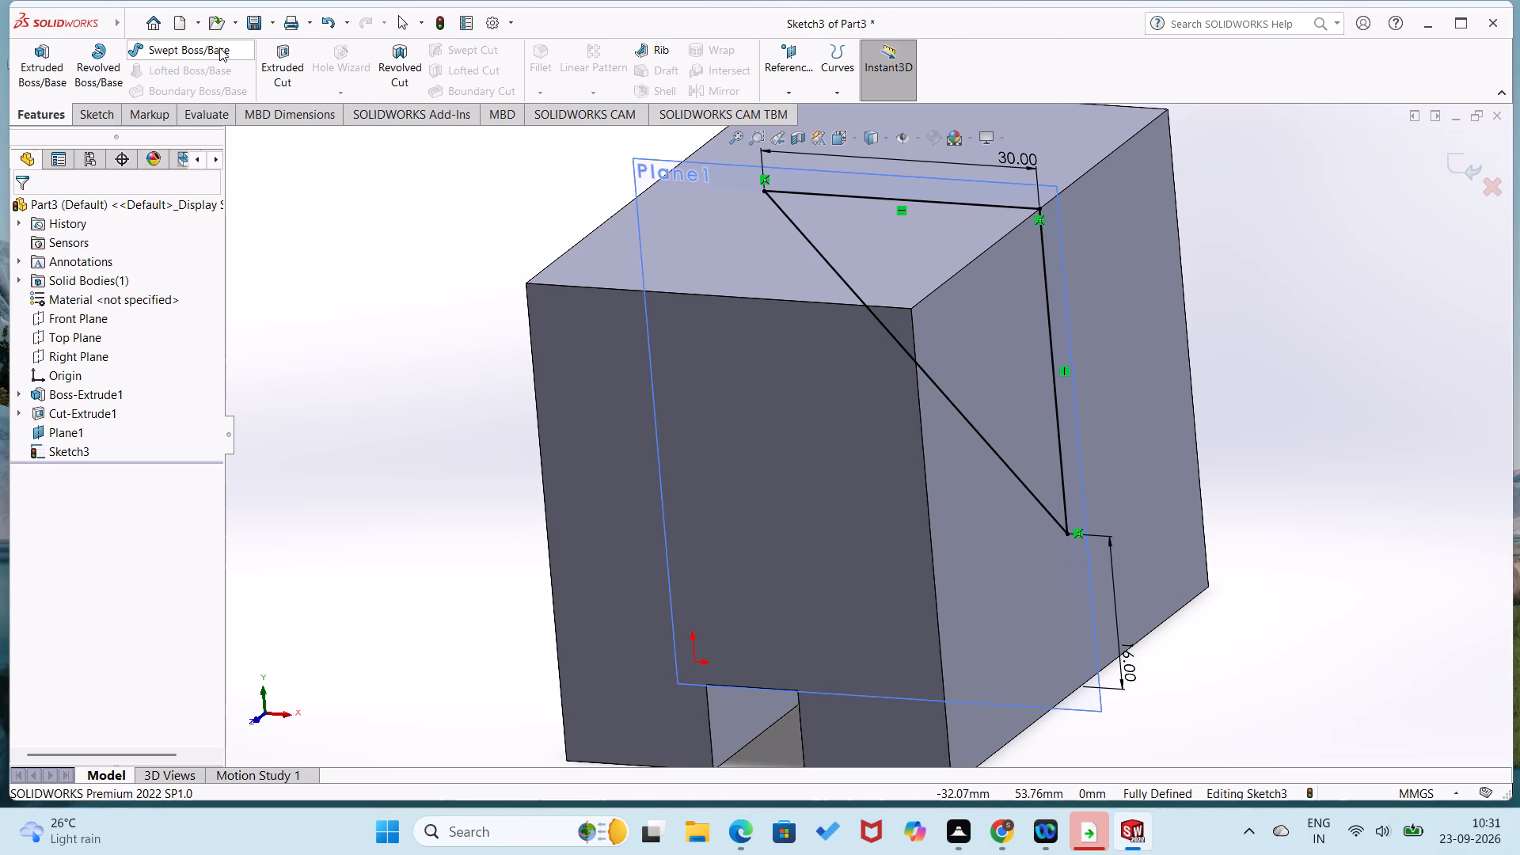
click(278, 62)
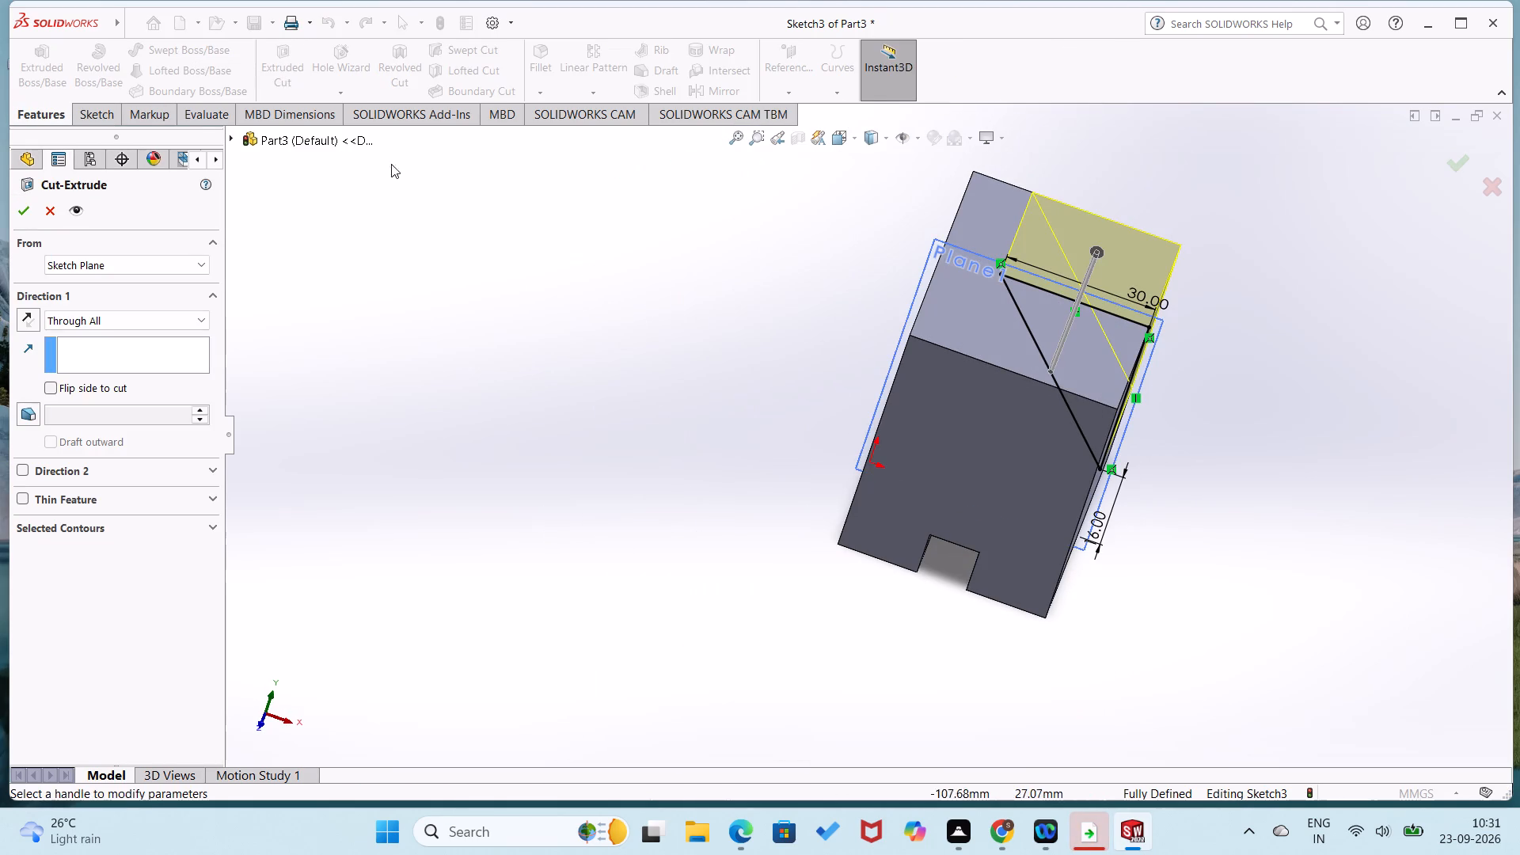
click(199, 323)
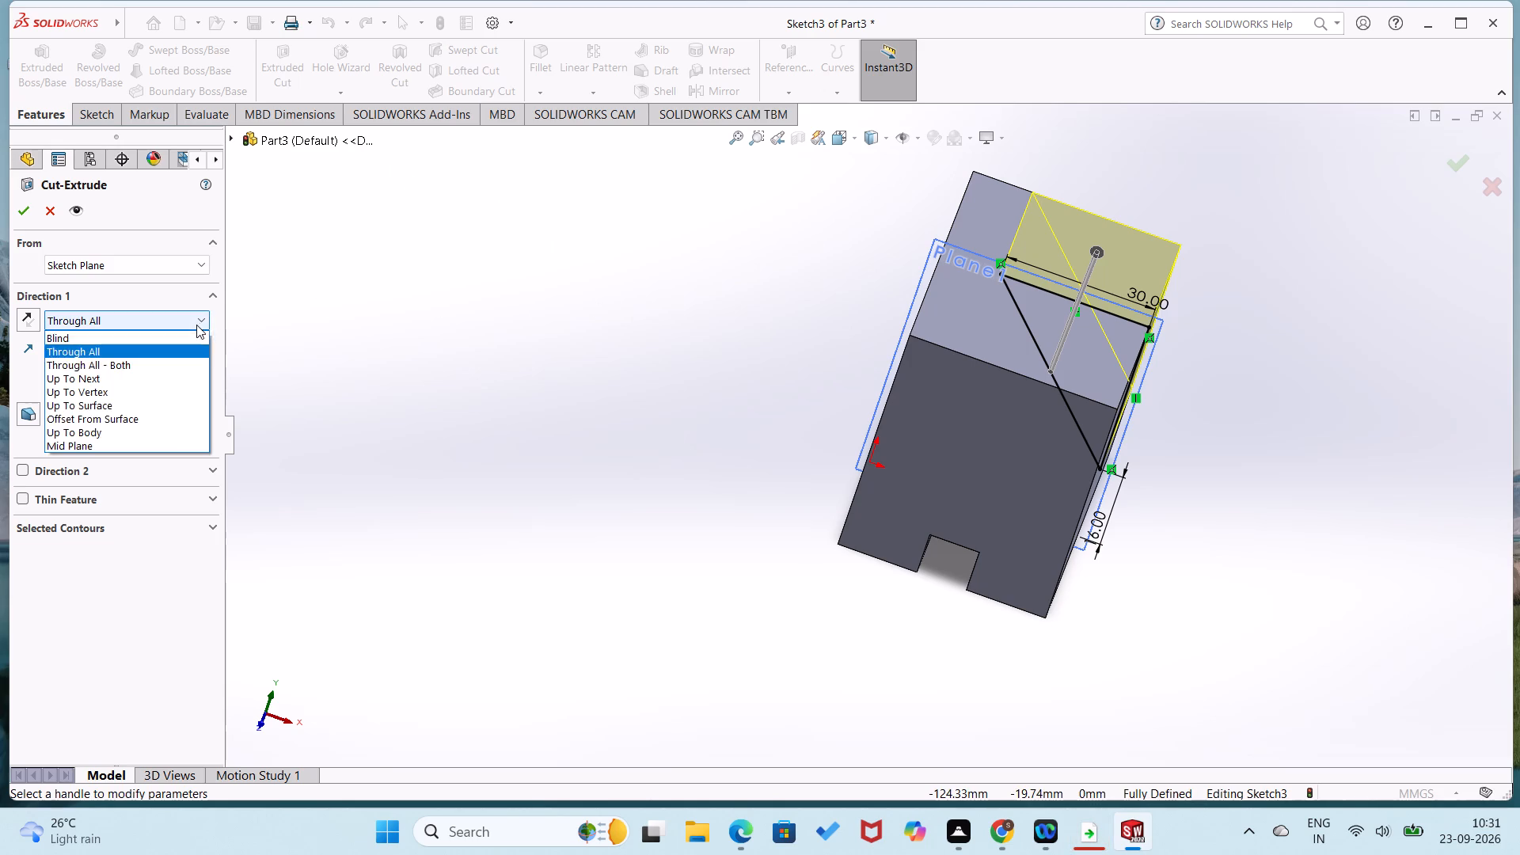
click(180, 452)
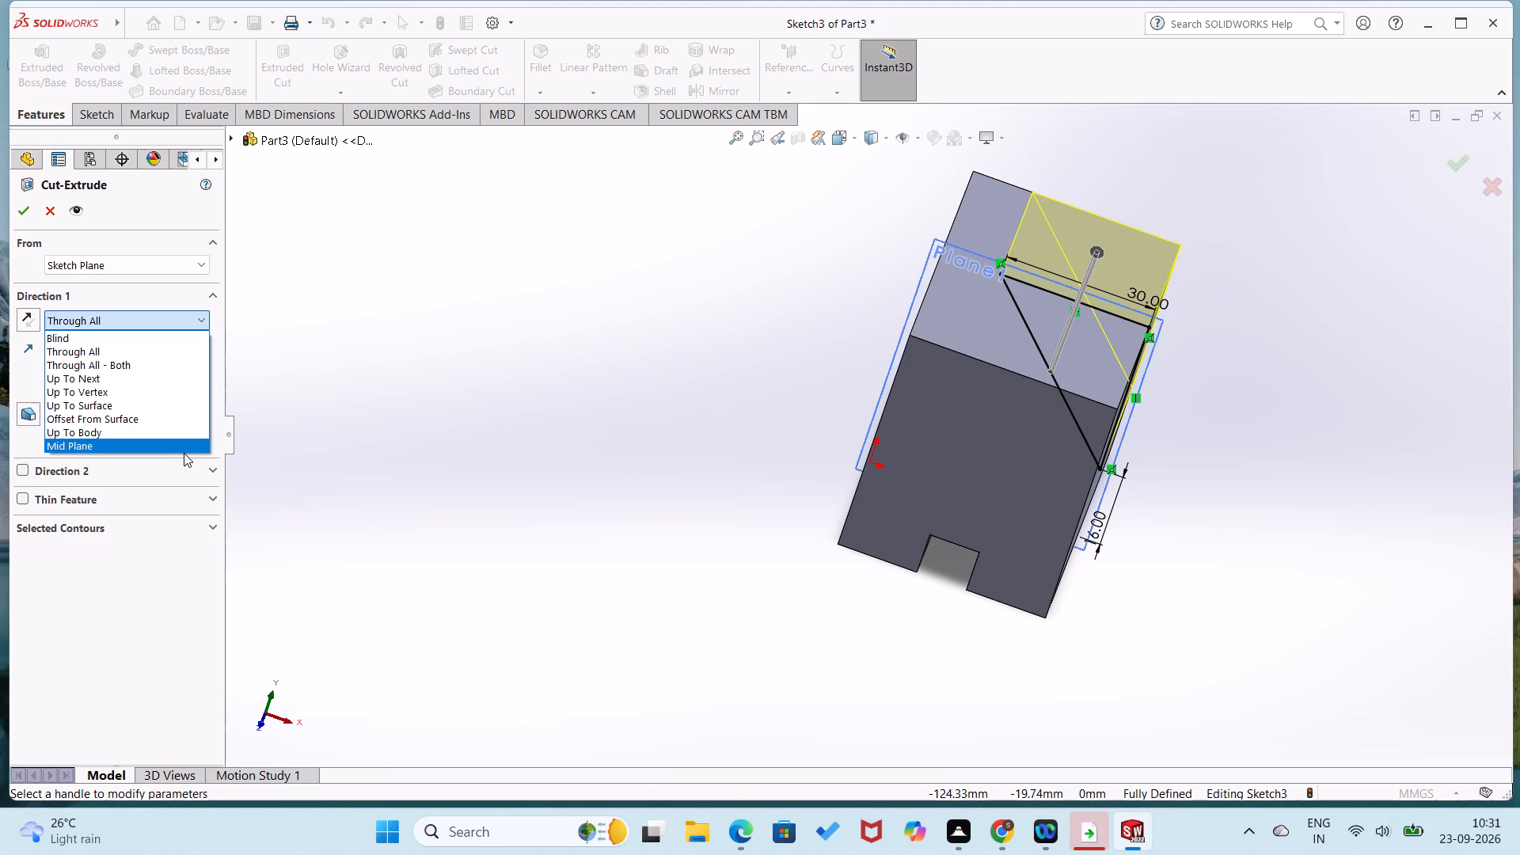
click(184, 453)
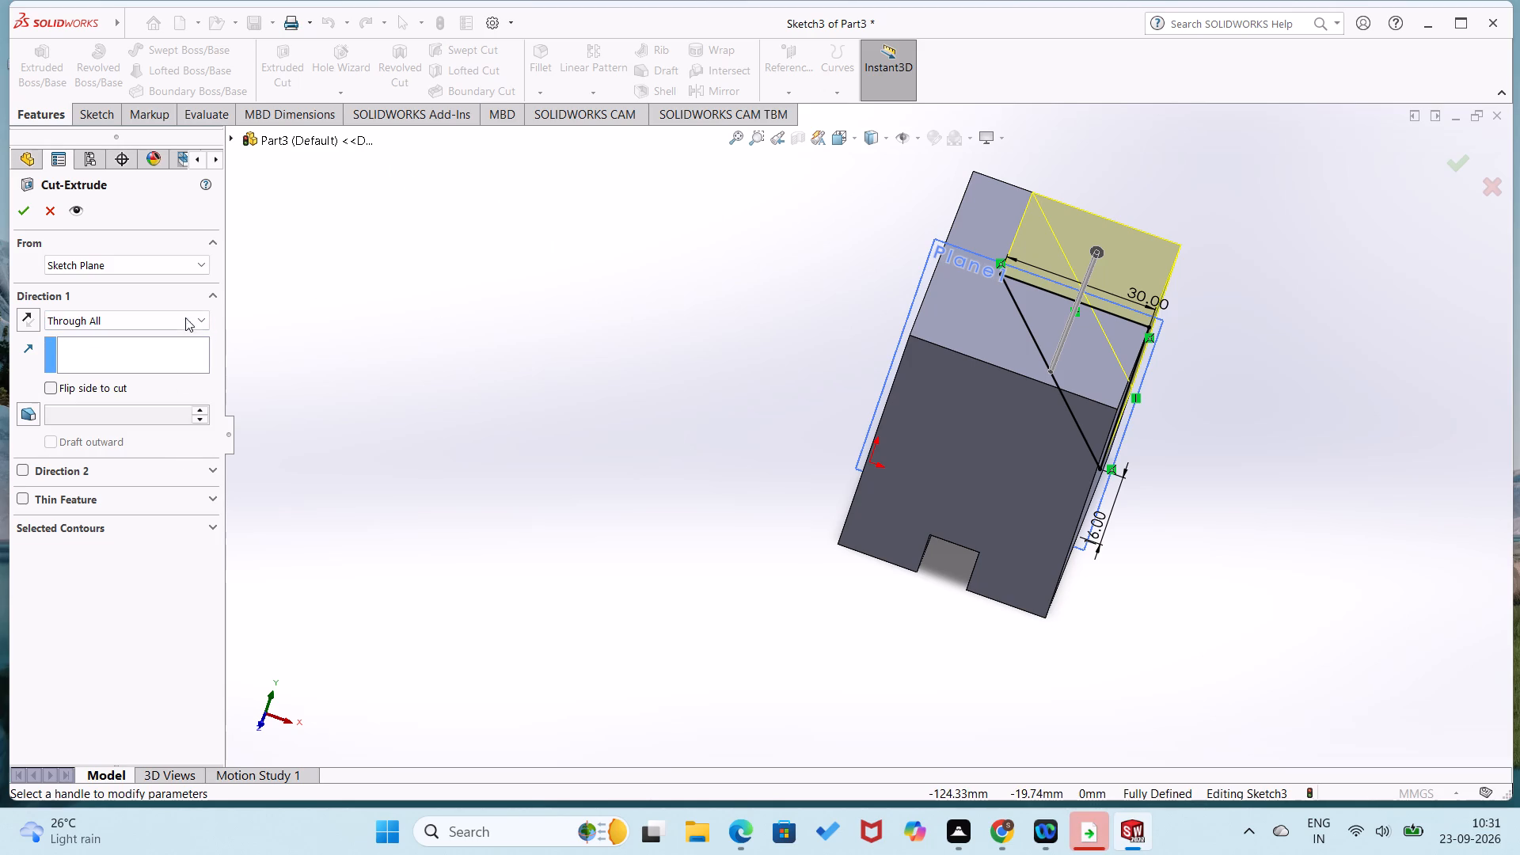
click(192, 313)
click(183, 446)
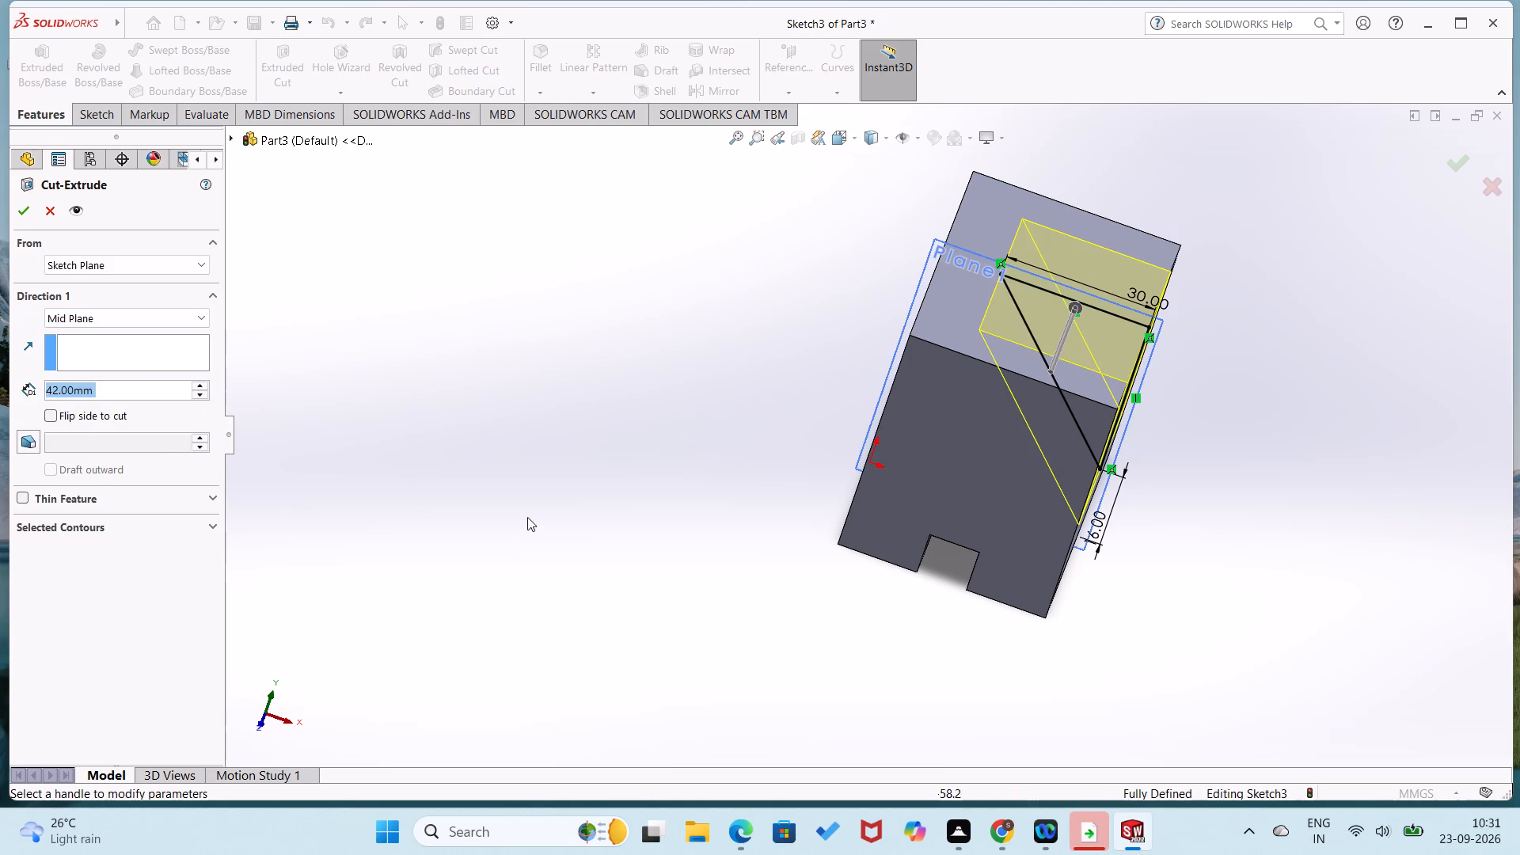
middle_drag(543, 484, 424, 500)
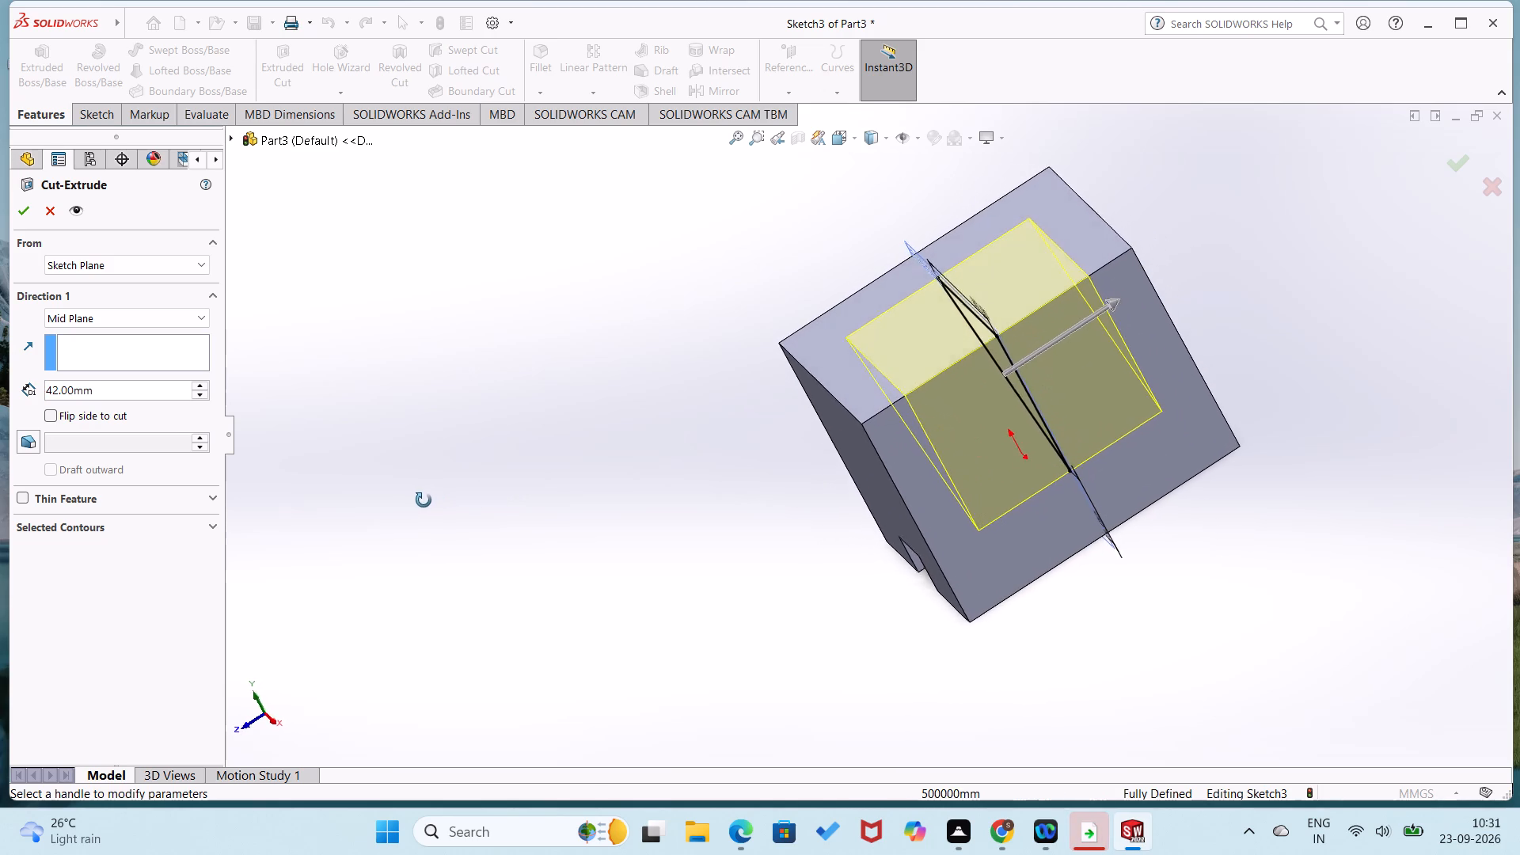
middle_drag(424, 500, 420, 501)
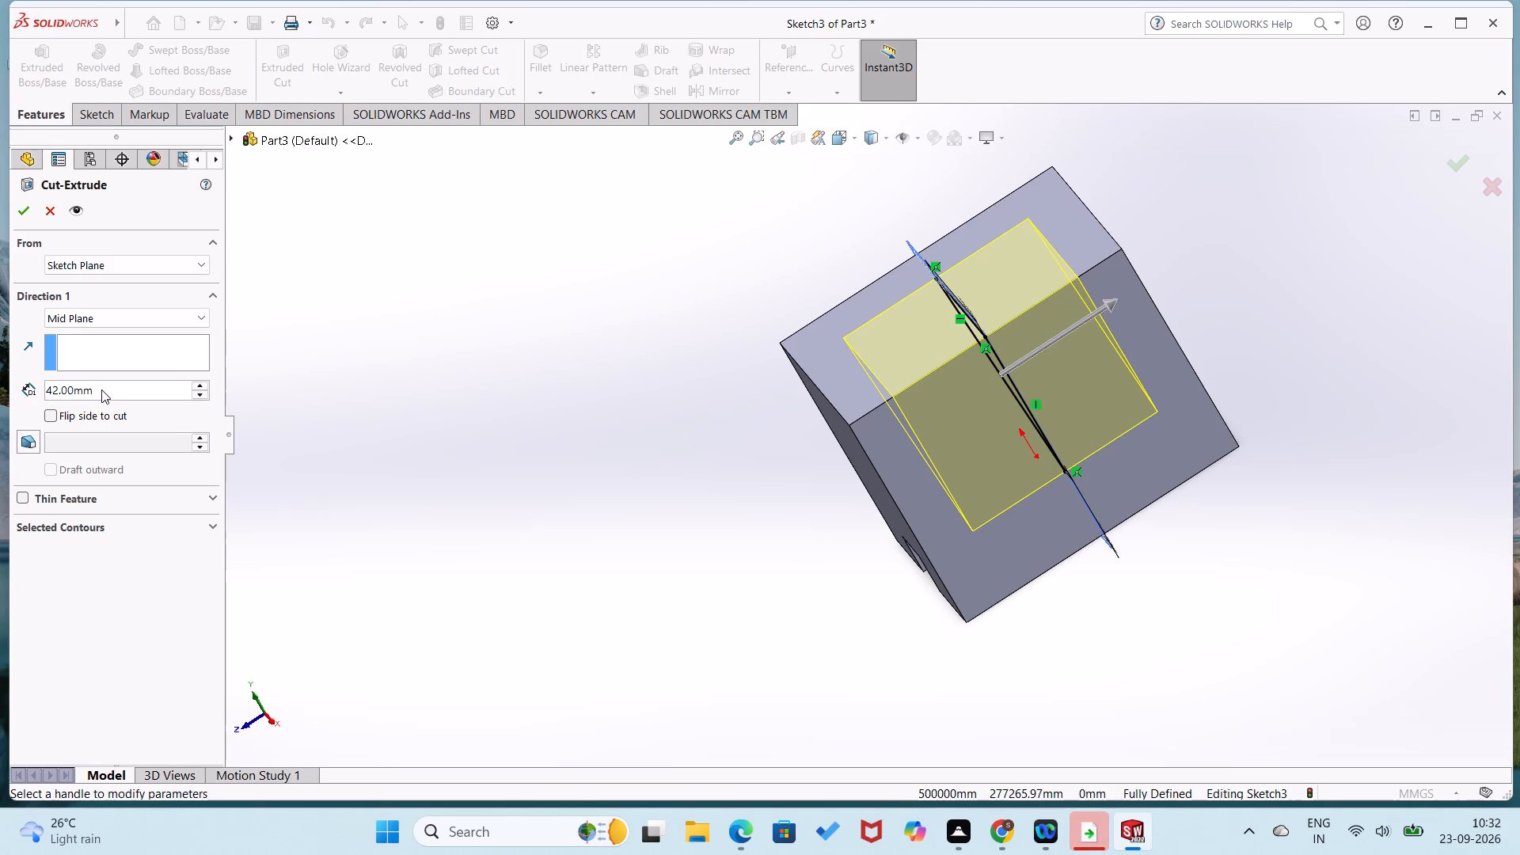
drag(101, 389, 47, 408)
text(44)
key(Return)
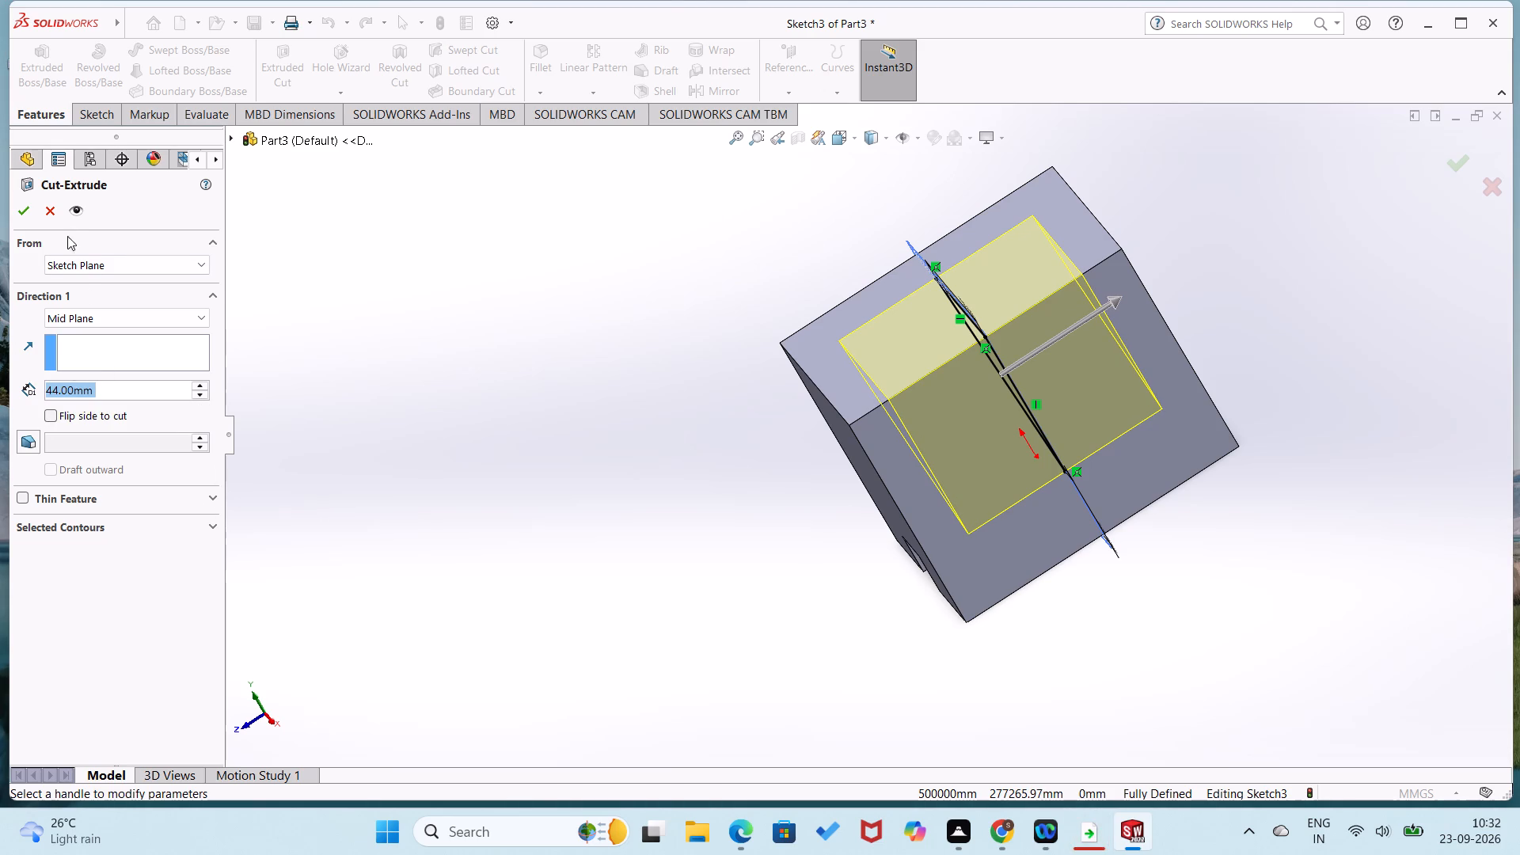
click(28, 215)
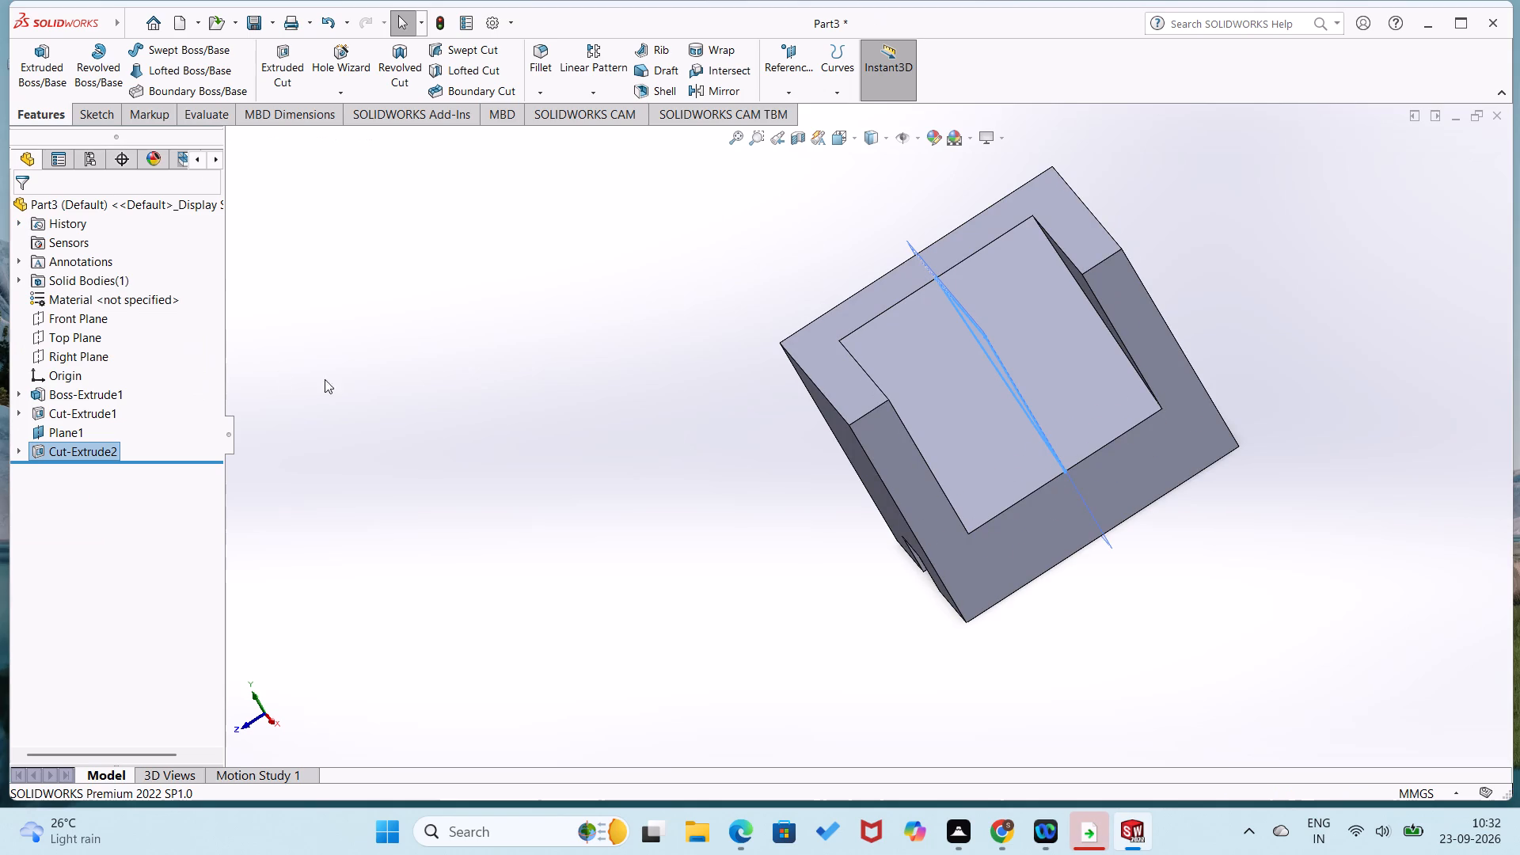
Examine the block's triangular corner cut from several angles.
click(338, 377)
right_drag(556, 464, 574, 427)
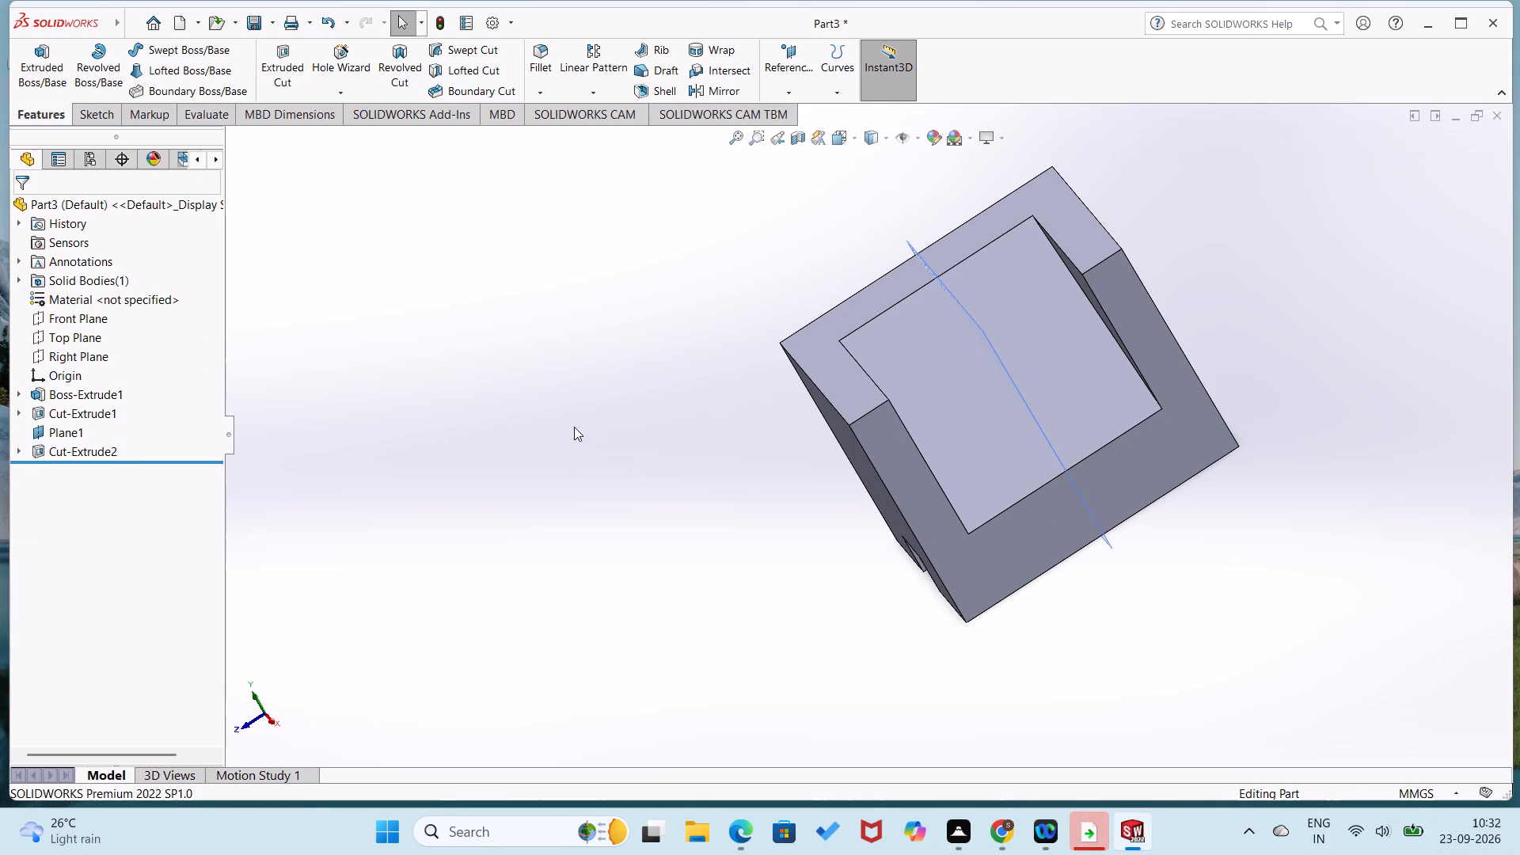
right_drag(574, 427, 627, 316)
middle_drag(574, 416, 565, 306)
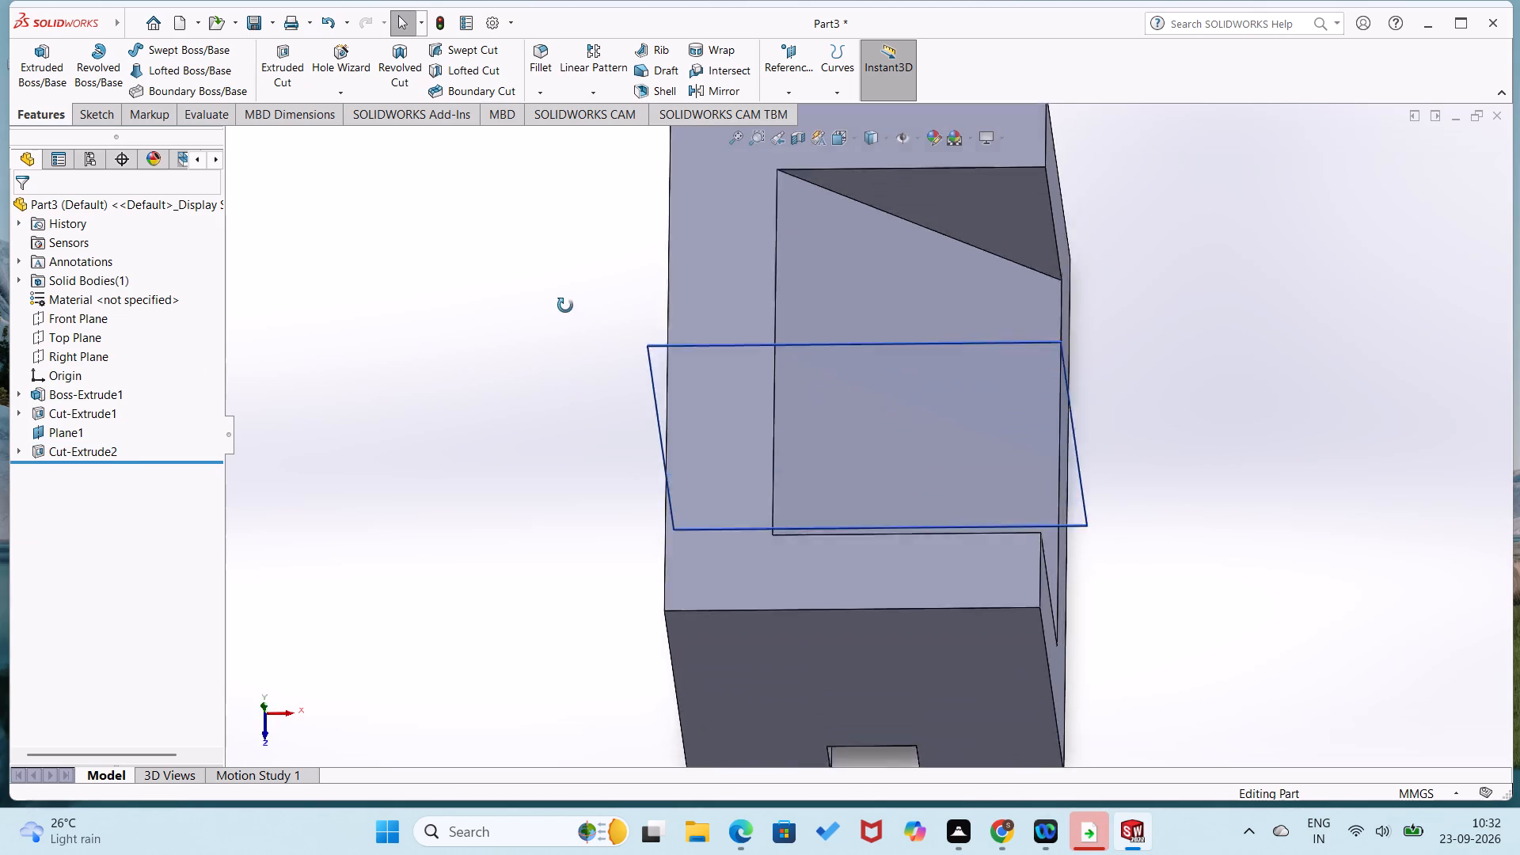
middle_drag(565, 306, 409, 208)
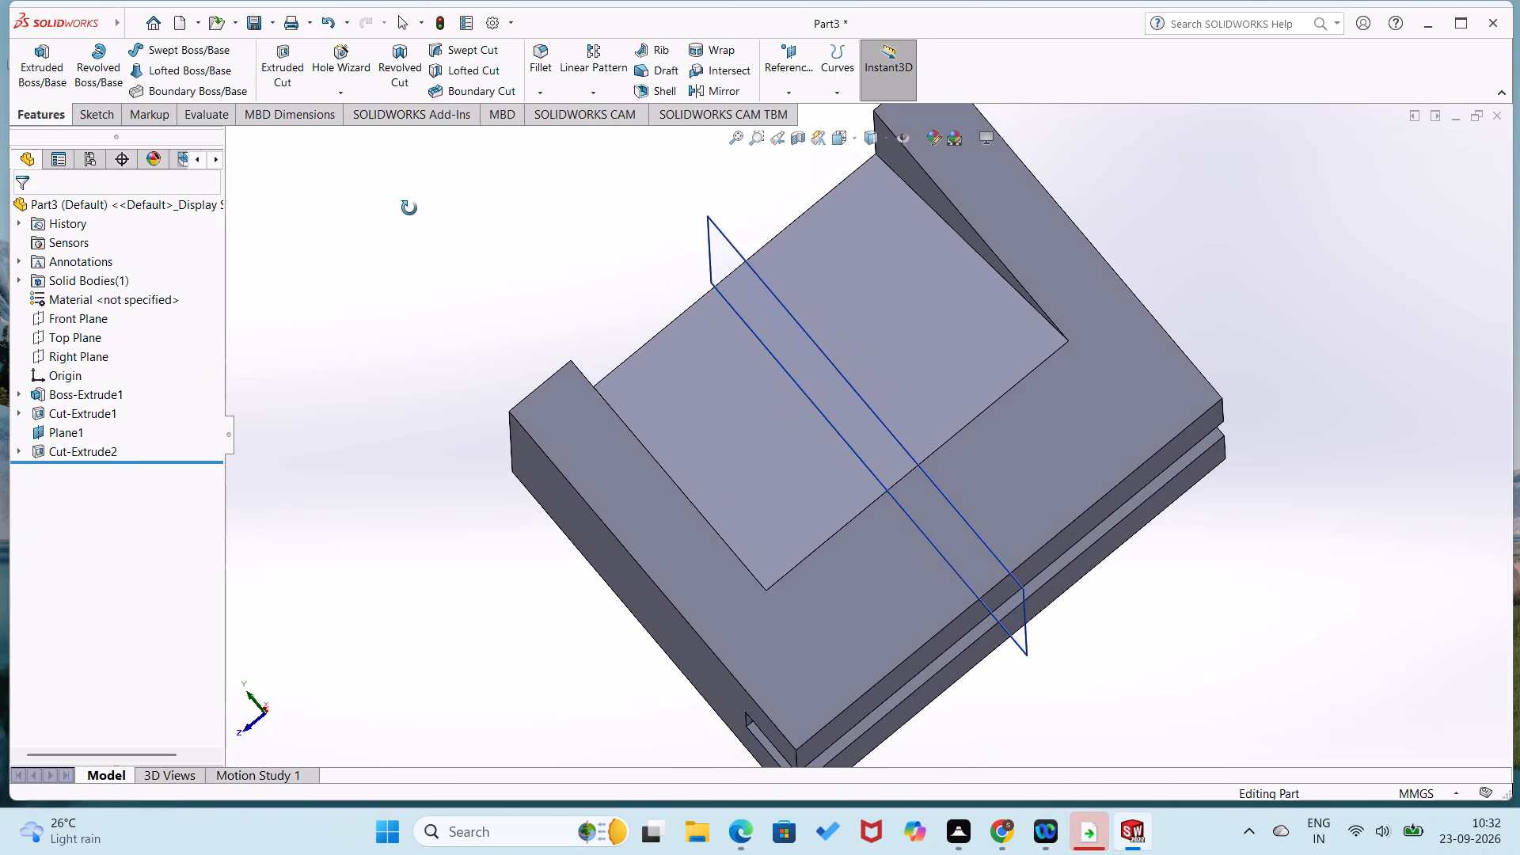
middle_drag(409, 208, 403, 211)
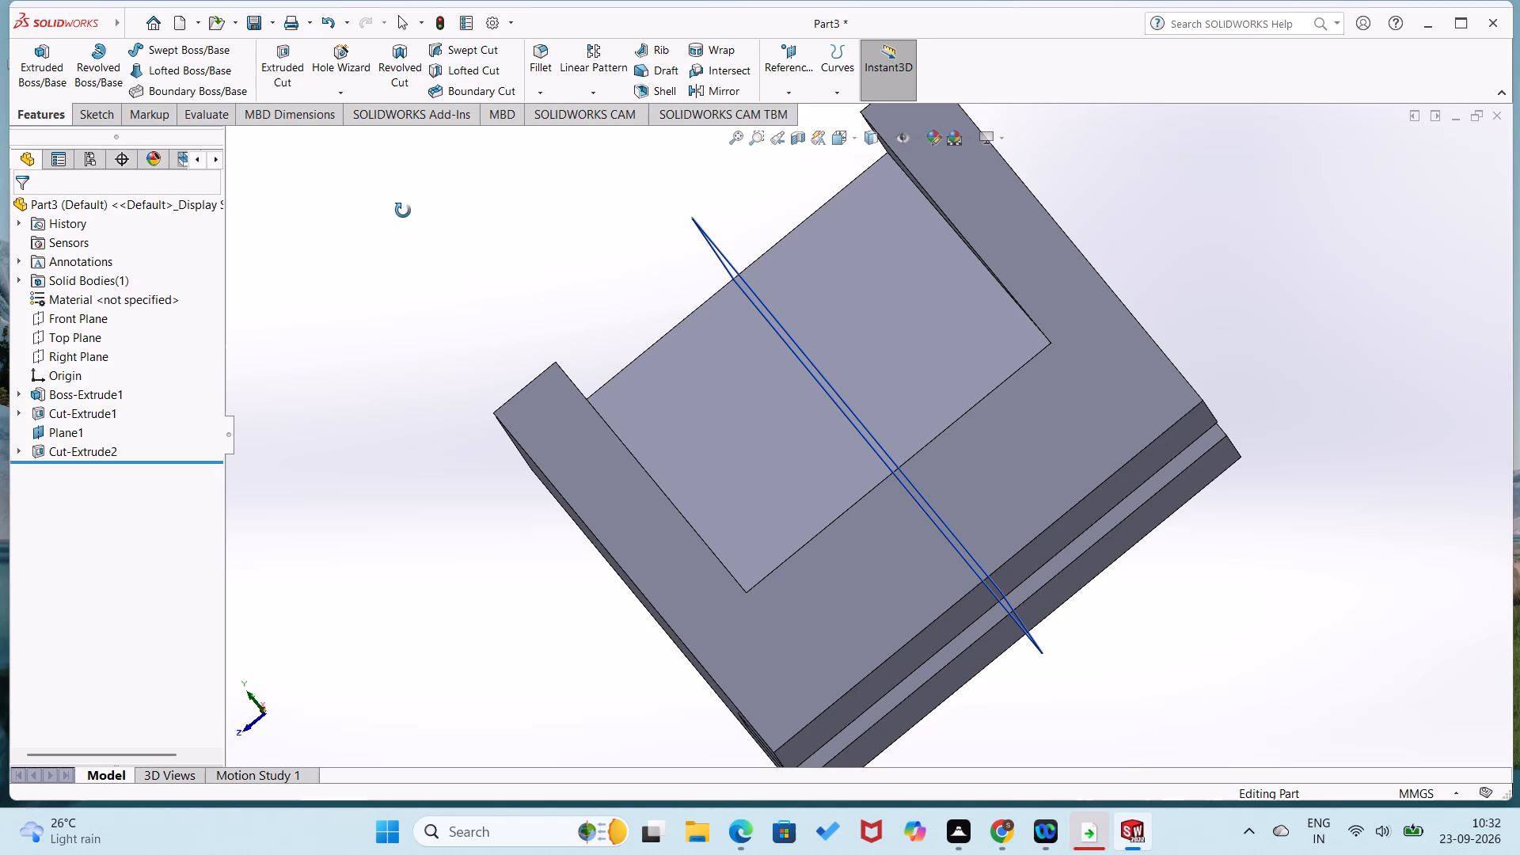
middle_drag(403, 211, 403, 212)
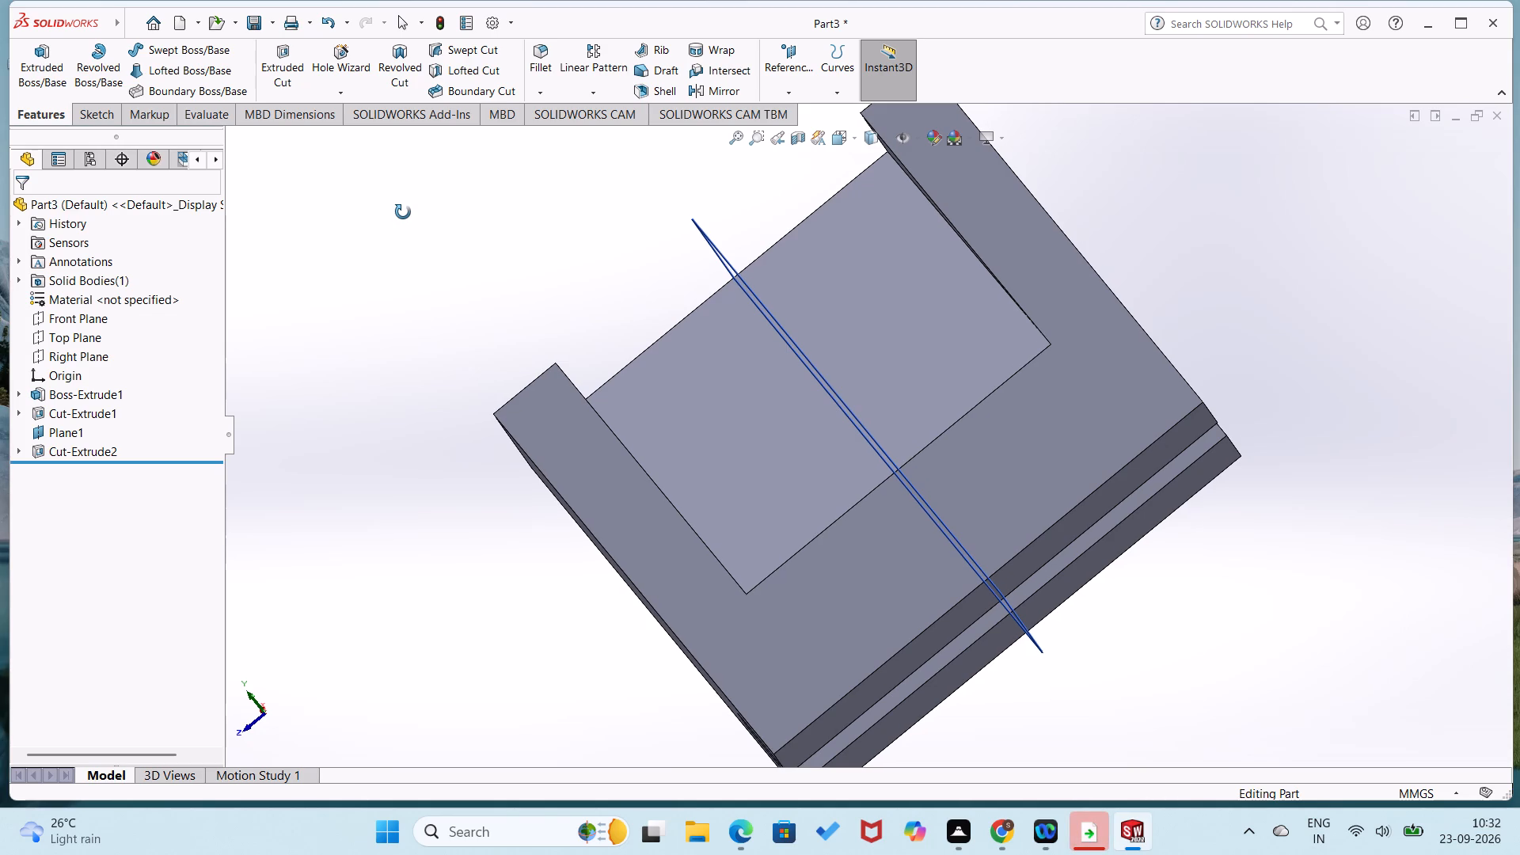
middle_drag(403, 212, 550, 375)
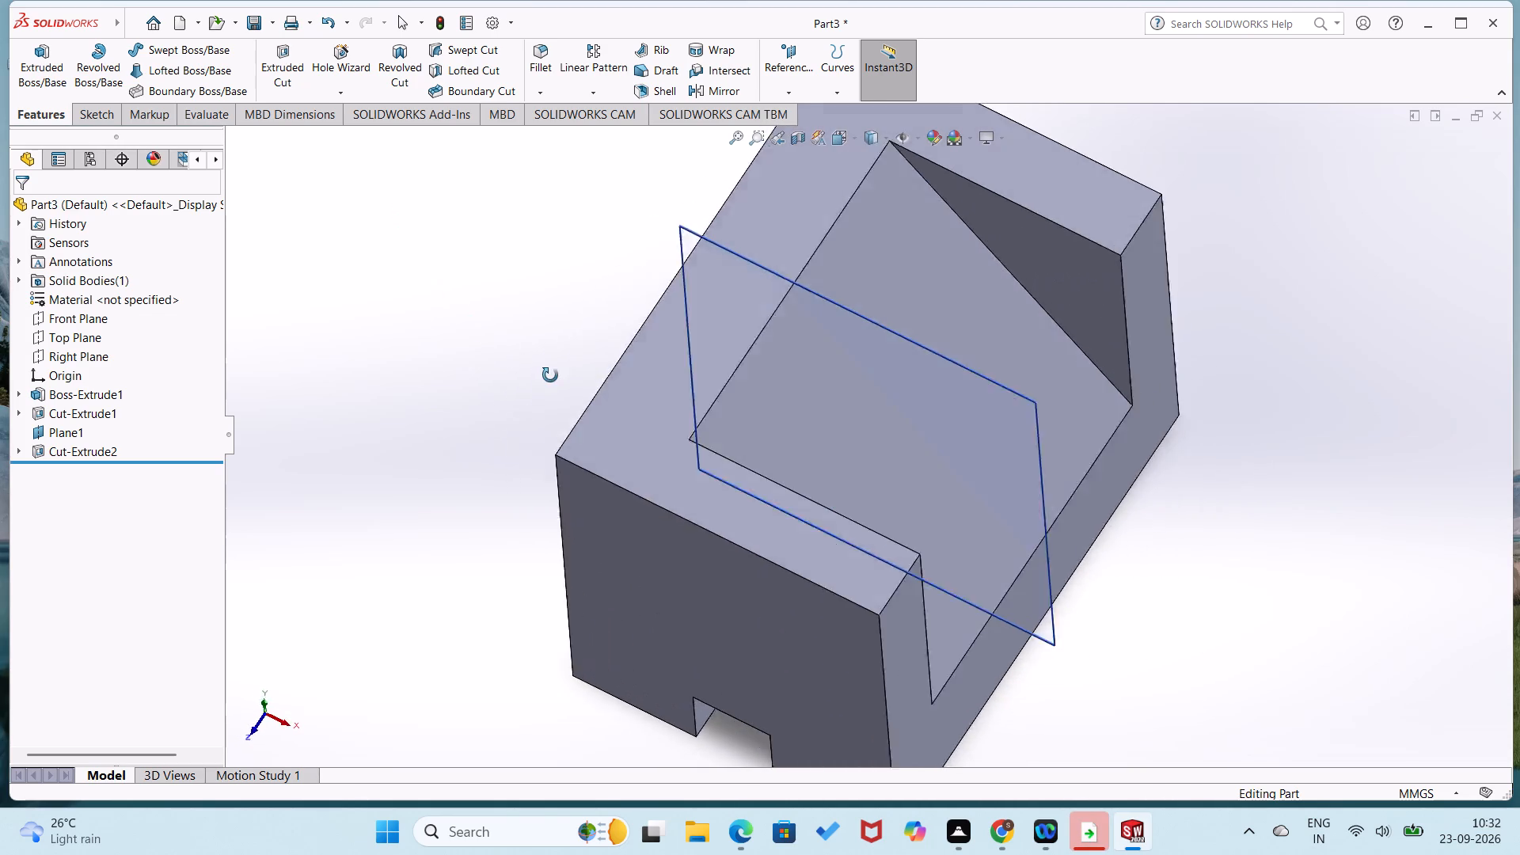
middle_drag(550, 375, 564, 321)
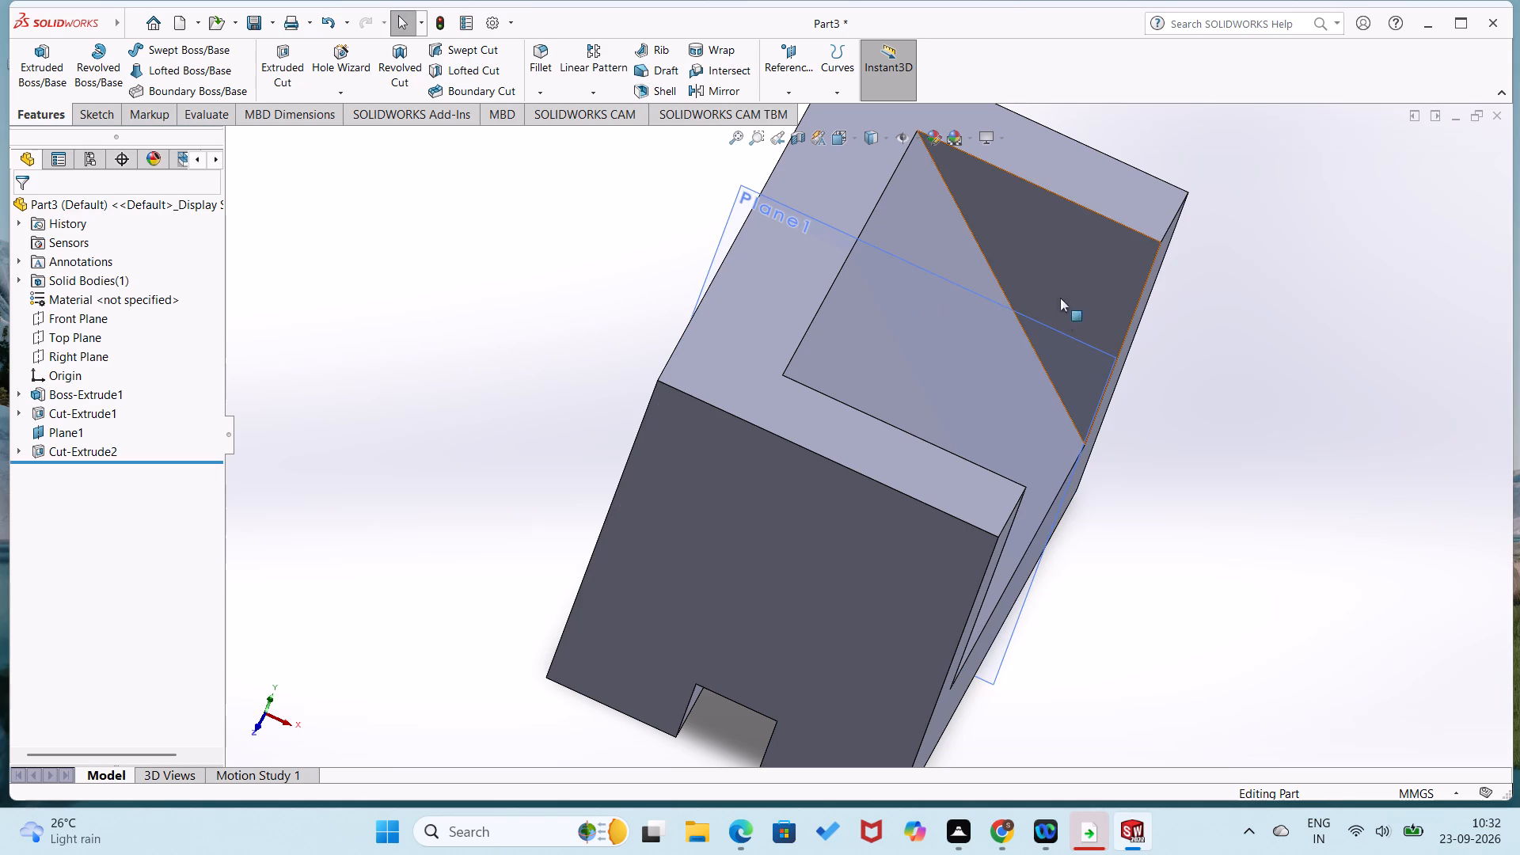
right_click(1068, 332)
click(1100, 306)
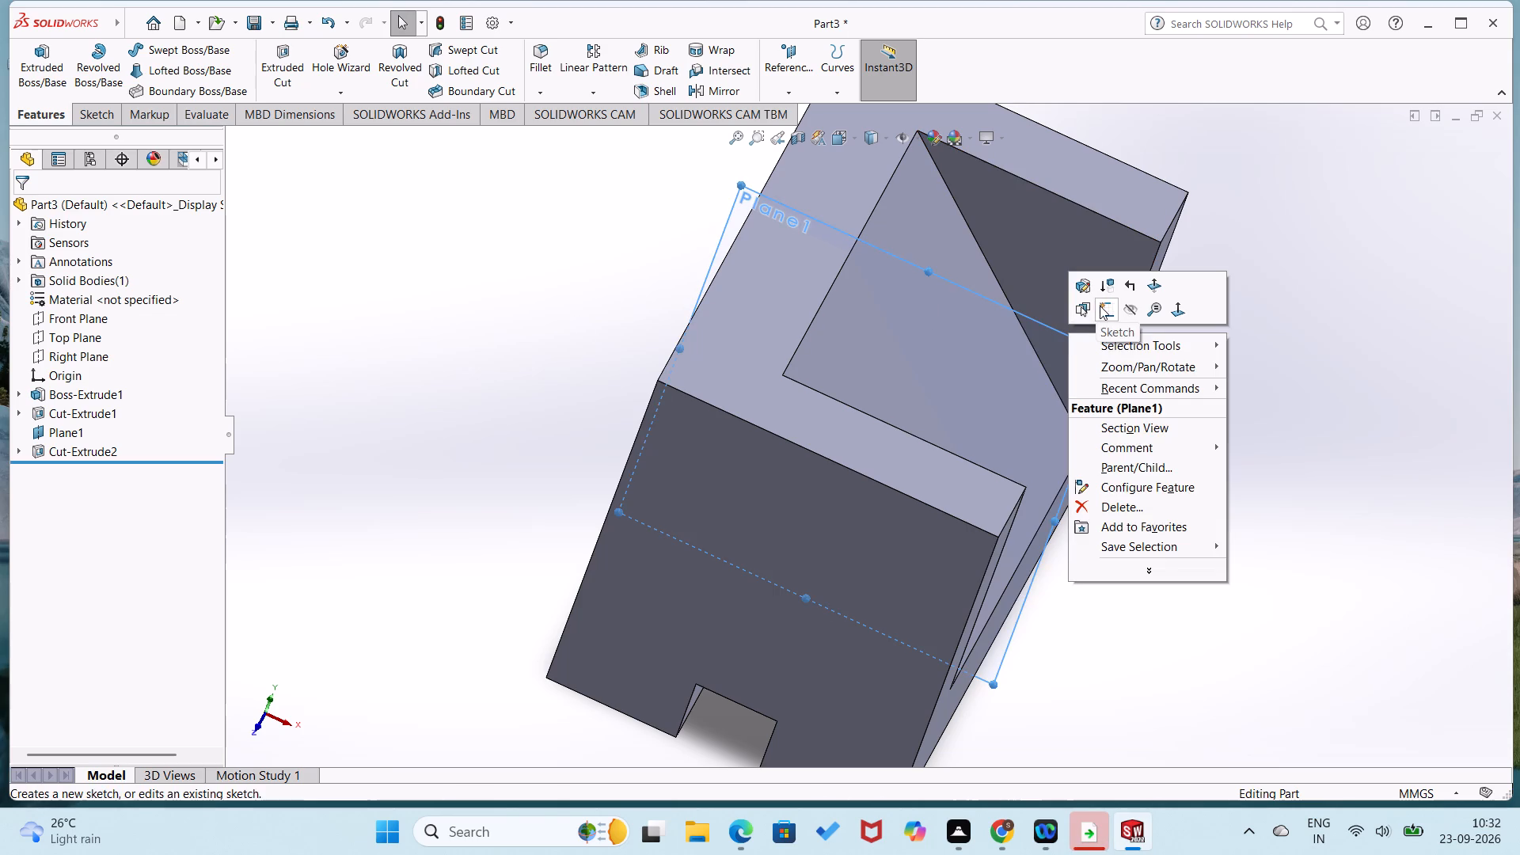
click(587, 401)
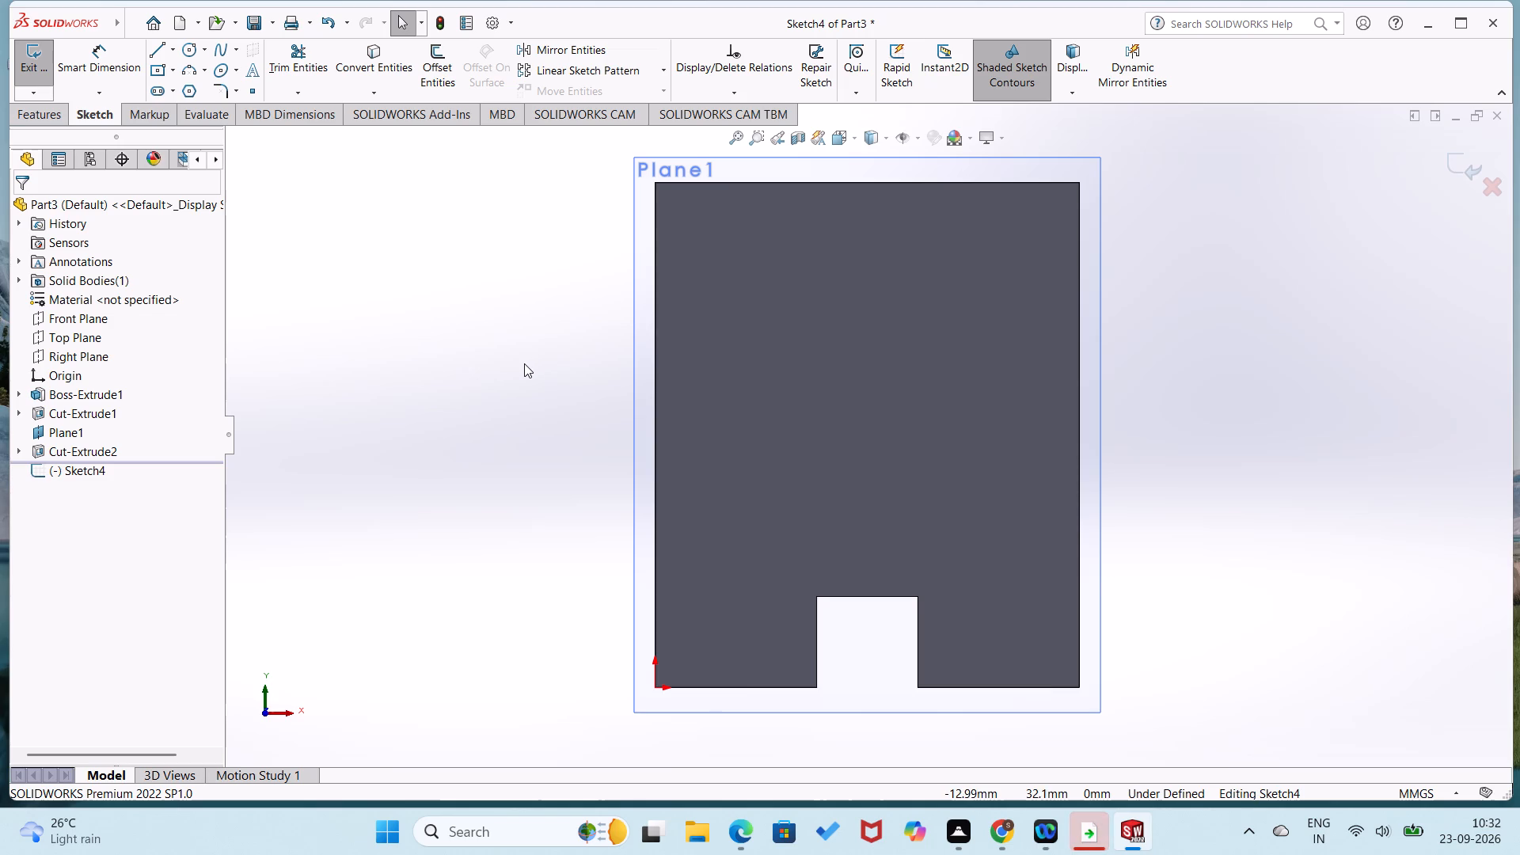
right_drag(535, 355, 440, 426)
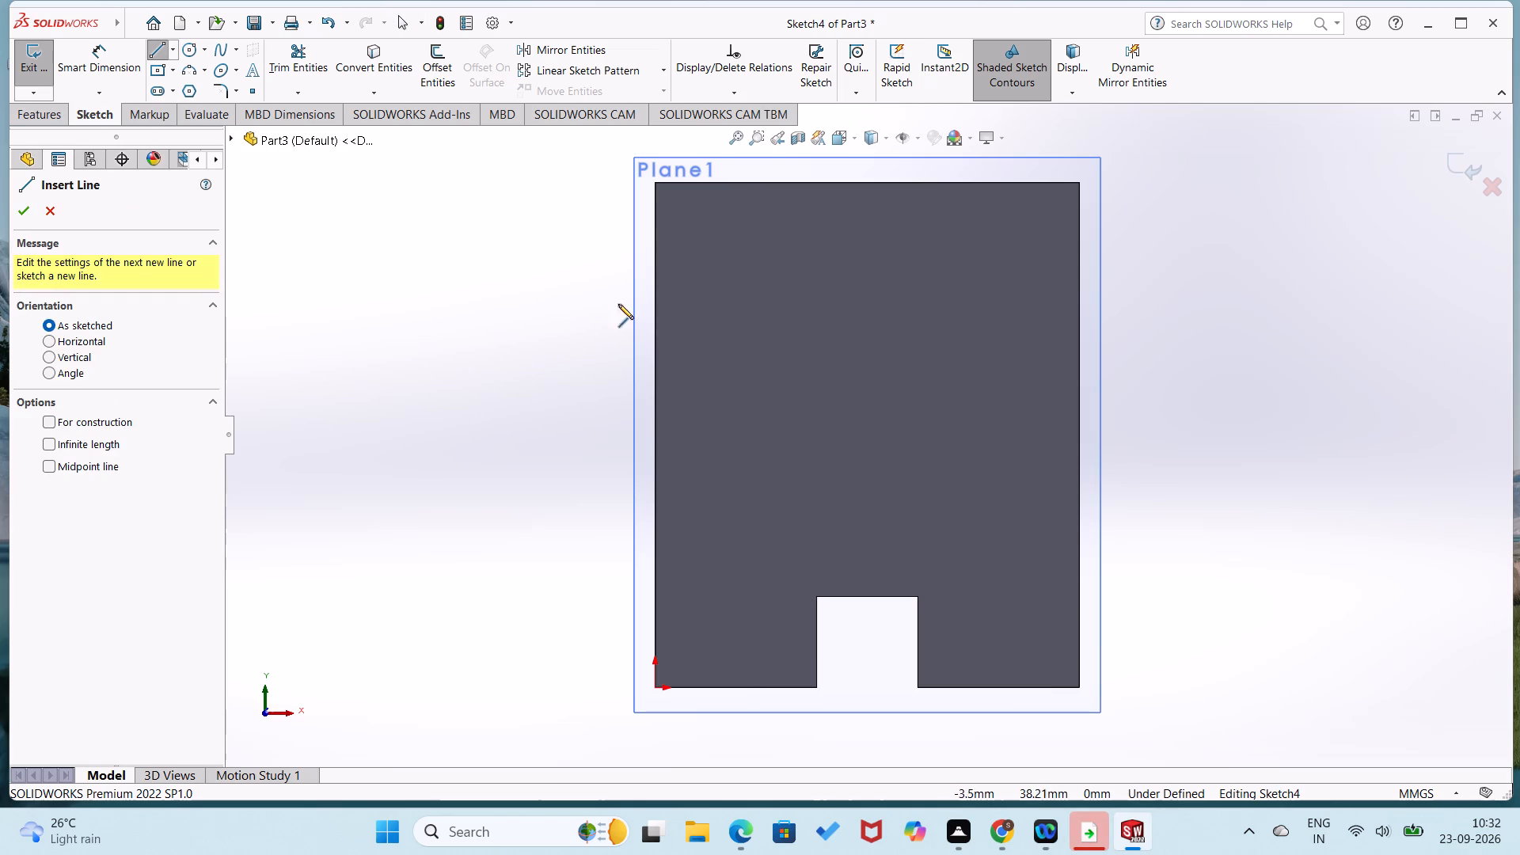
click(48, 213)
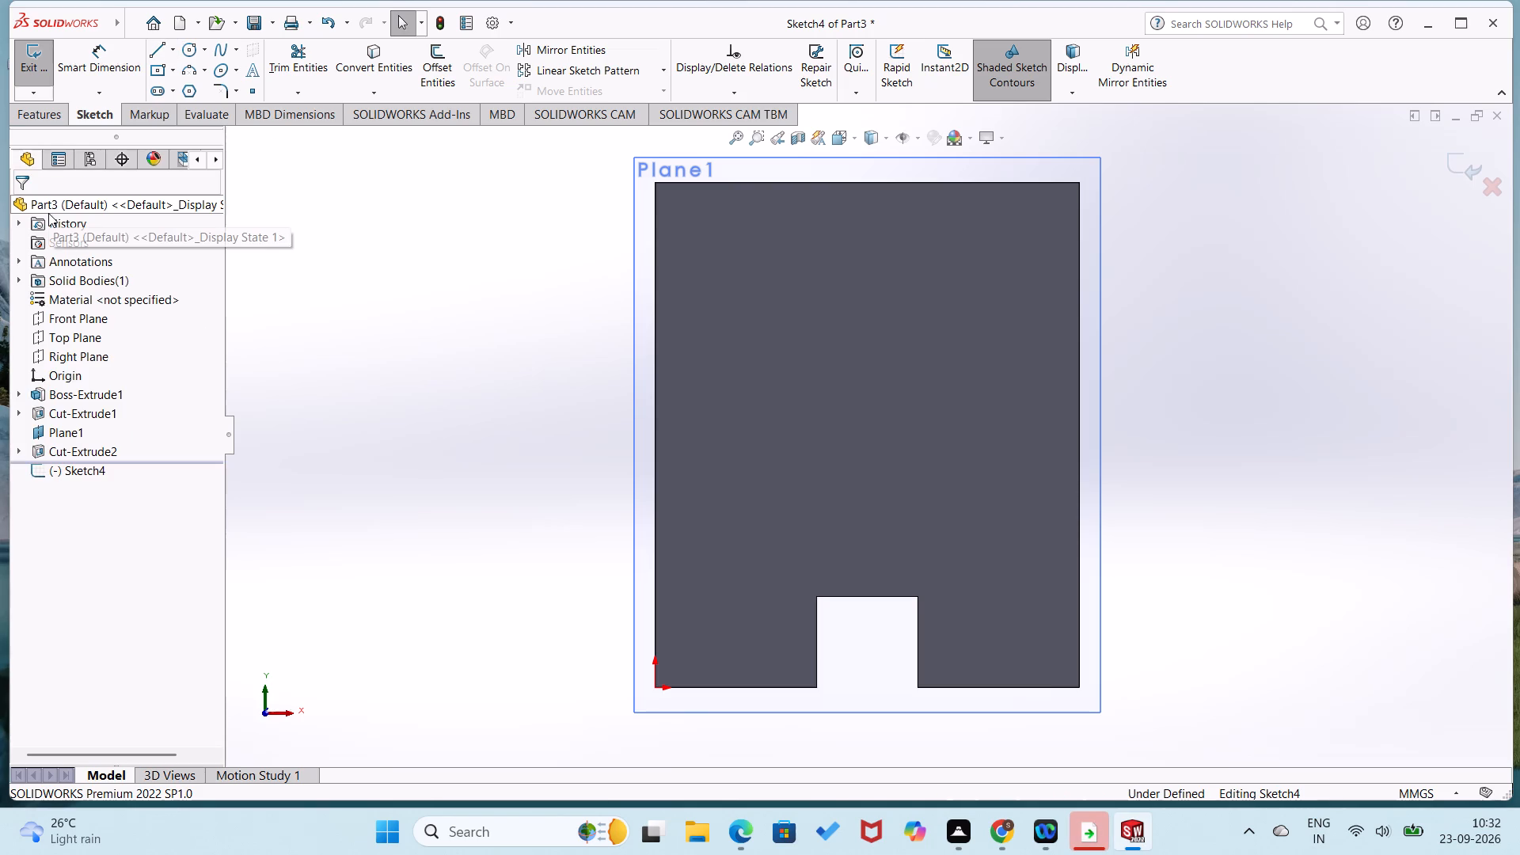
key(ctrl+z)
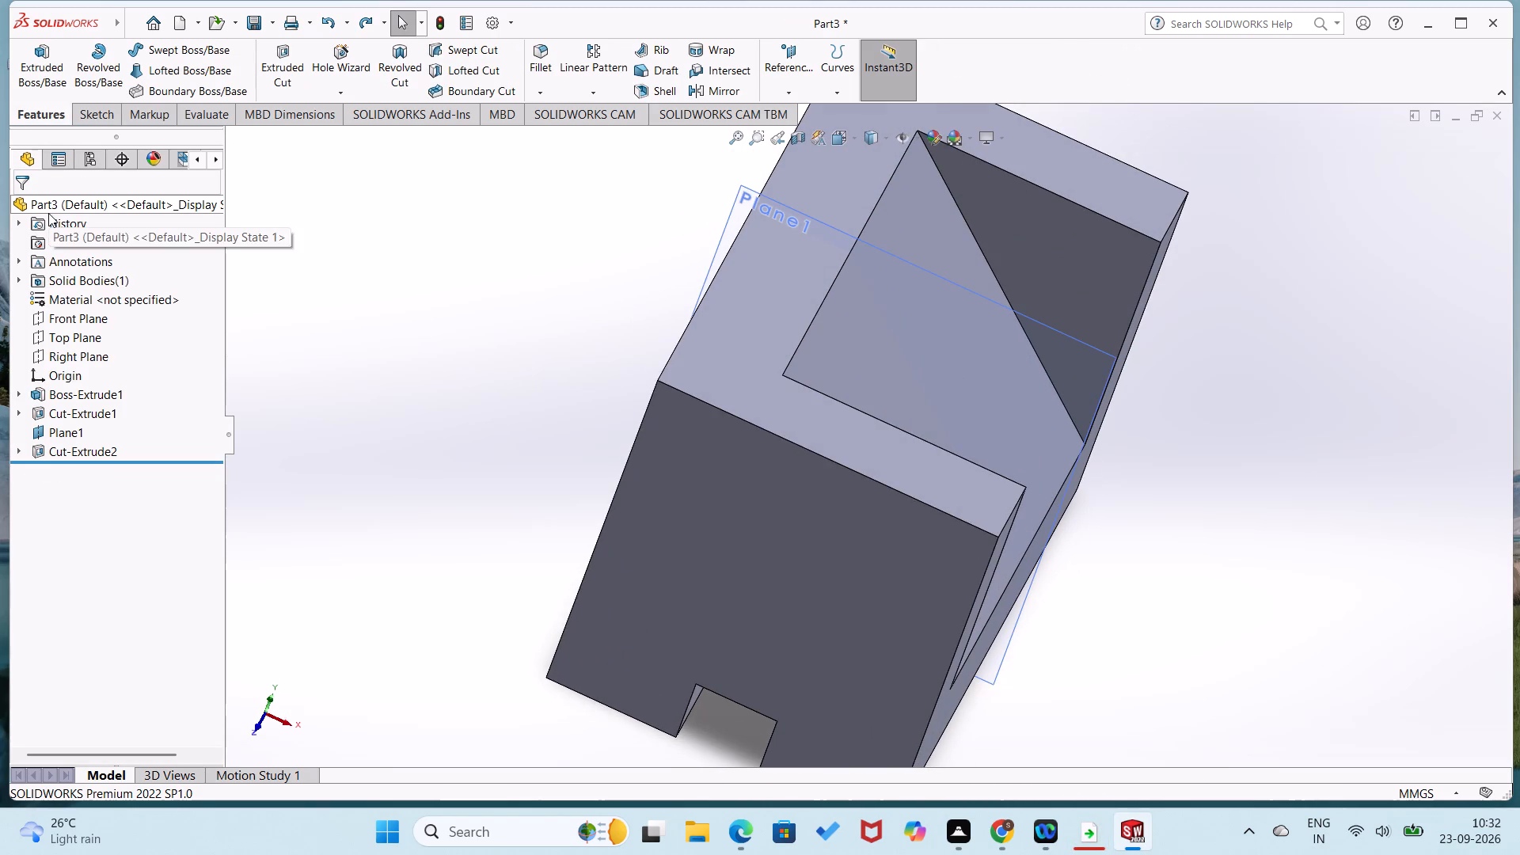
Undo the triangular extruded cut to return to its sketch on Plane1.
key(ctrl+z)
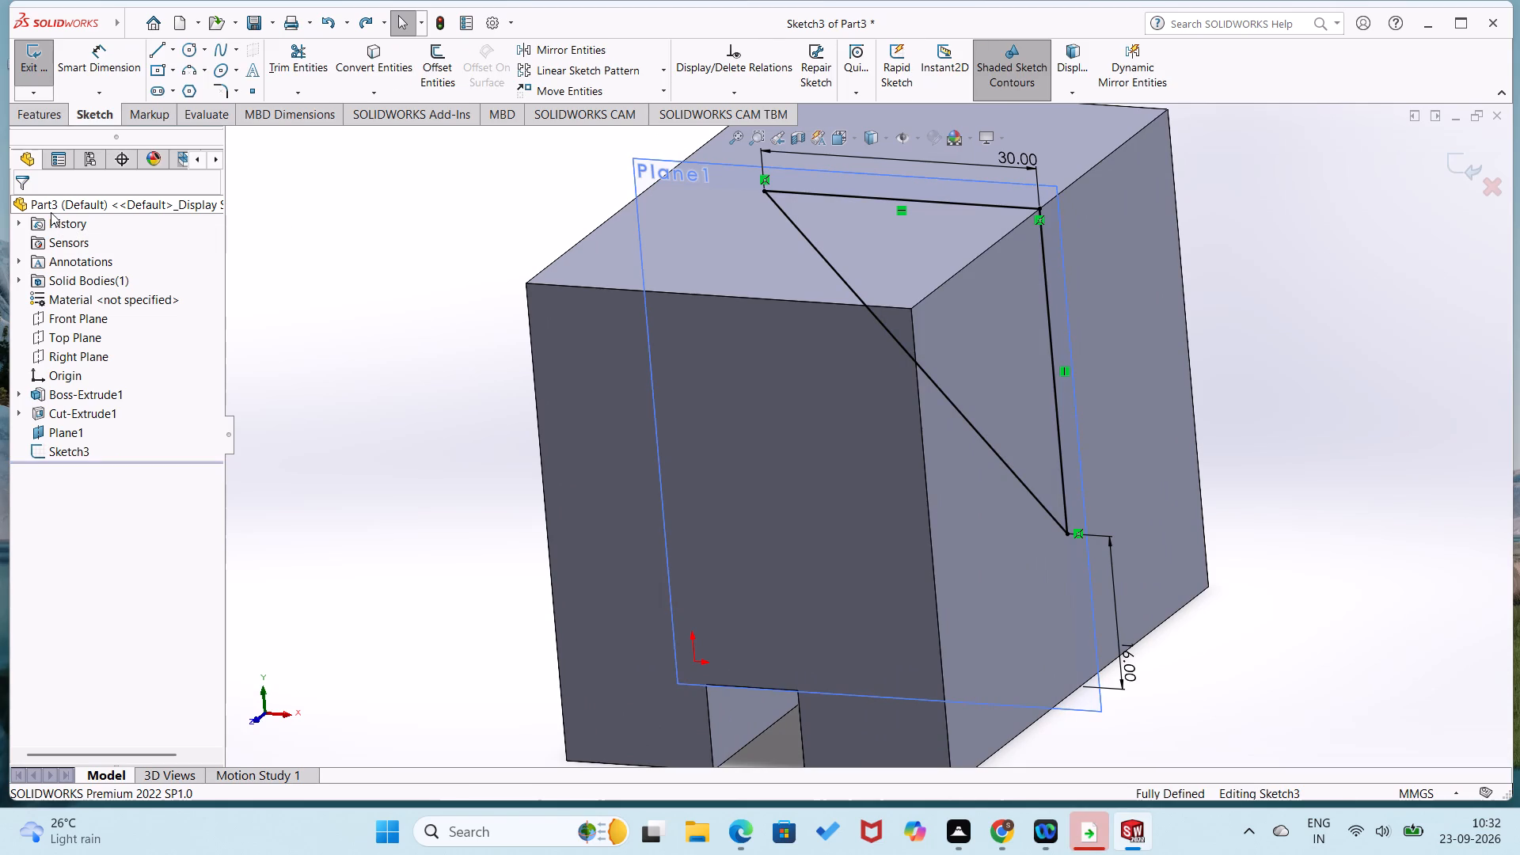
Delete the triangle's diagonal line from the sketch.
key(ctrl+8)
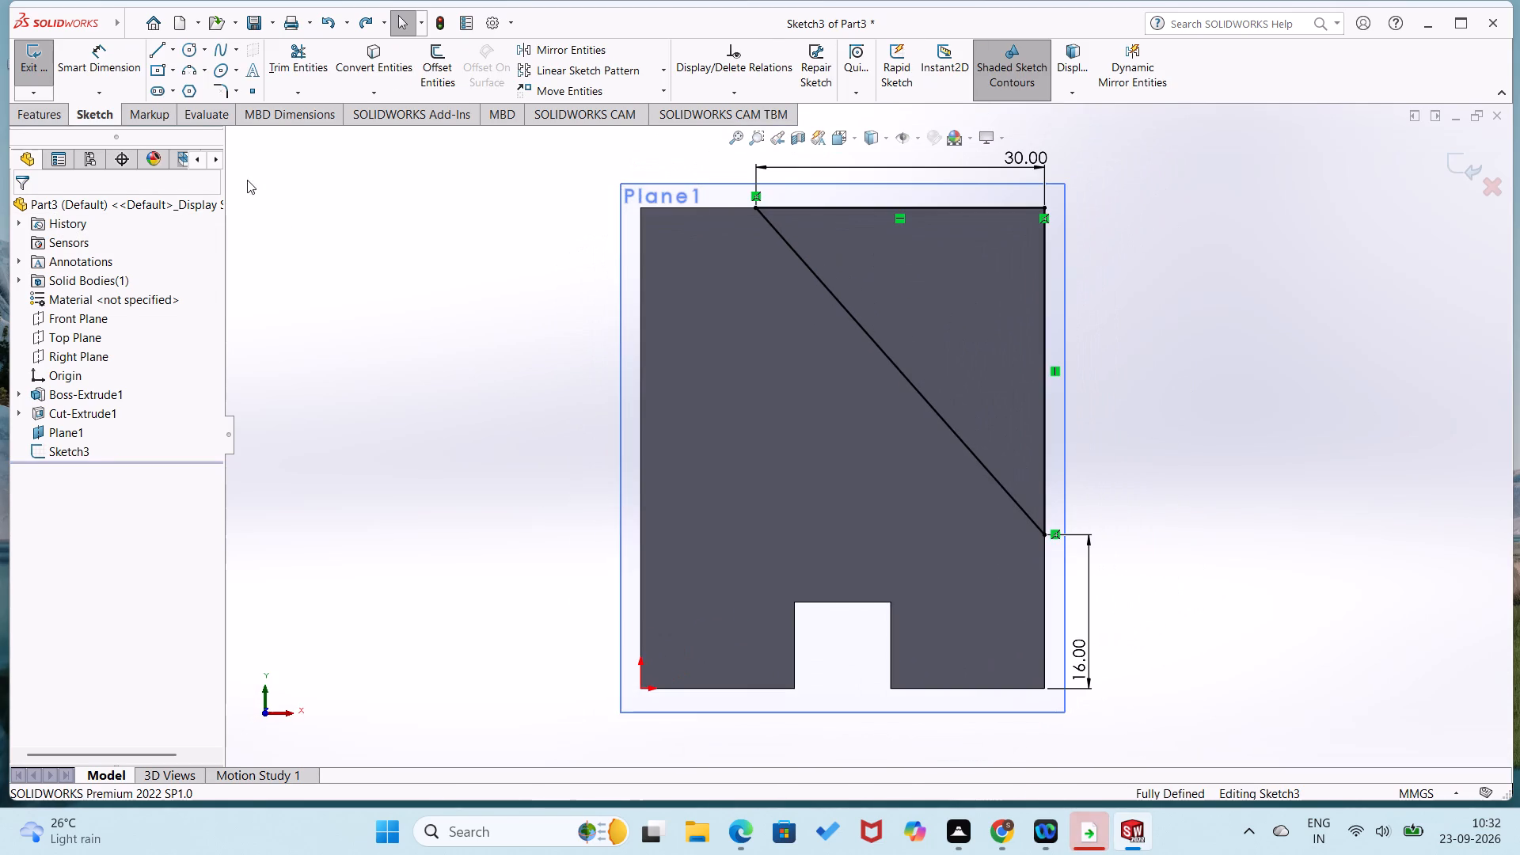
click(845, 312)
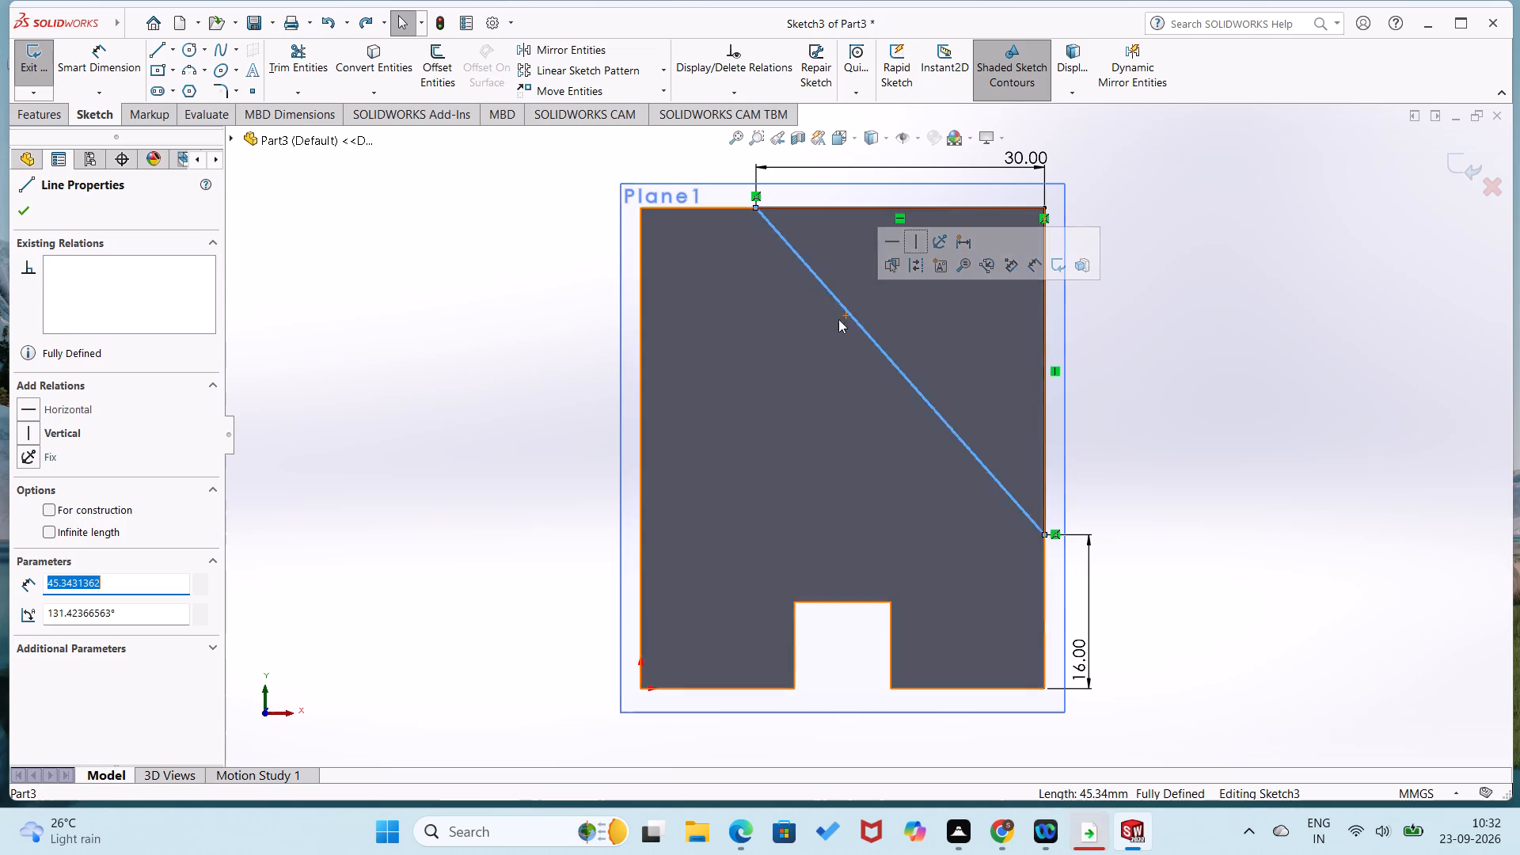
key(Delete)
Close the profile into a rectangle with a vertical line about 34 mm long and a horizontal 30 mm line to the block's right edge.
right_drag(1294, 271, 1131, 349)
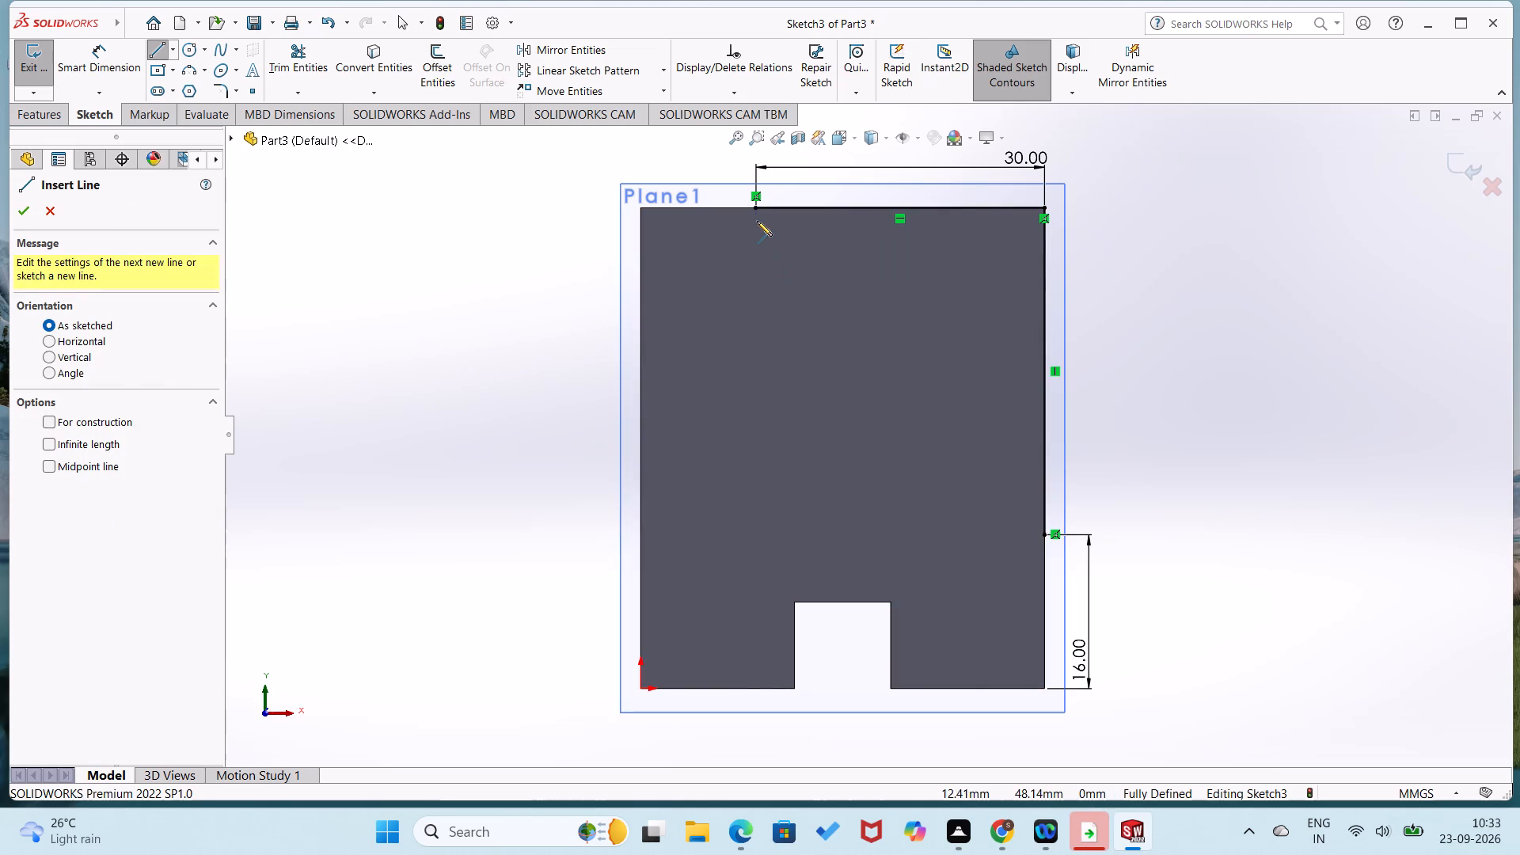
click(758, 209)
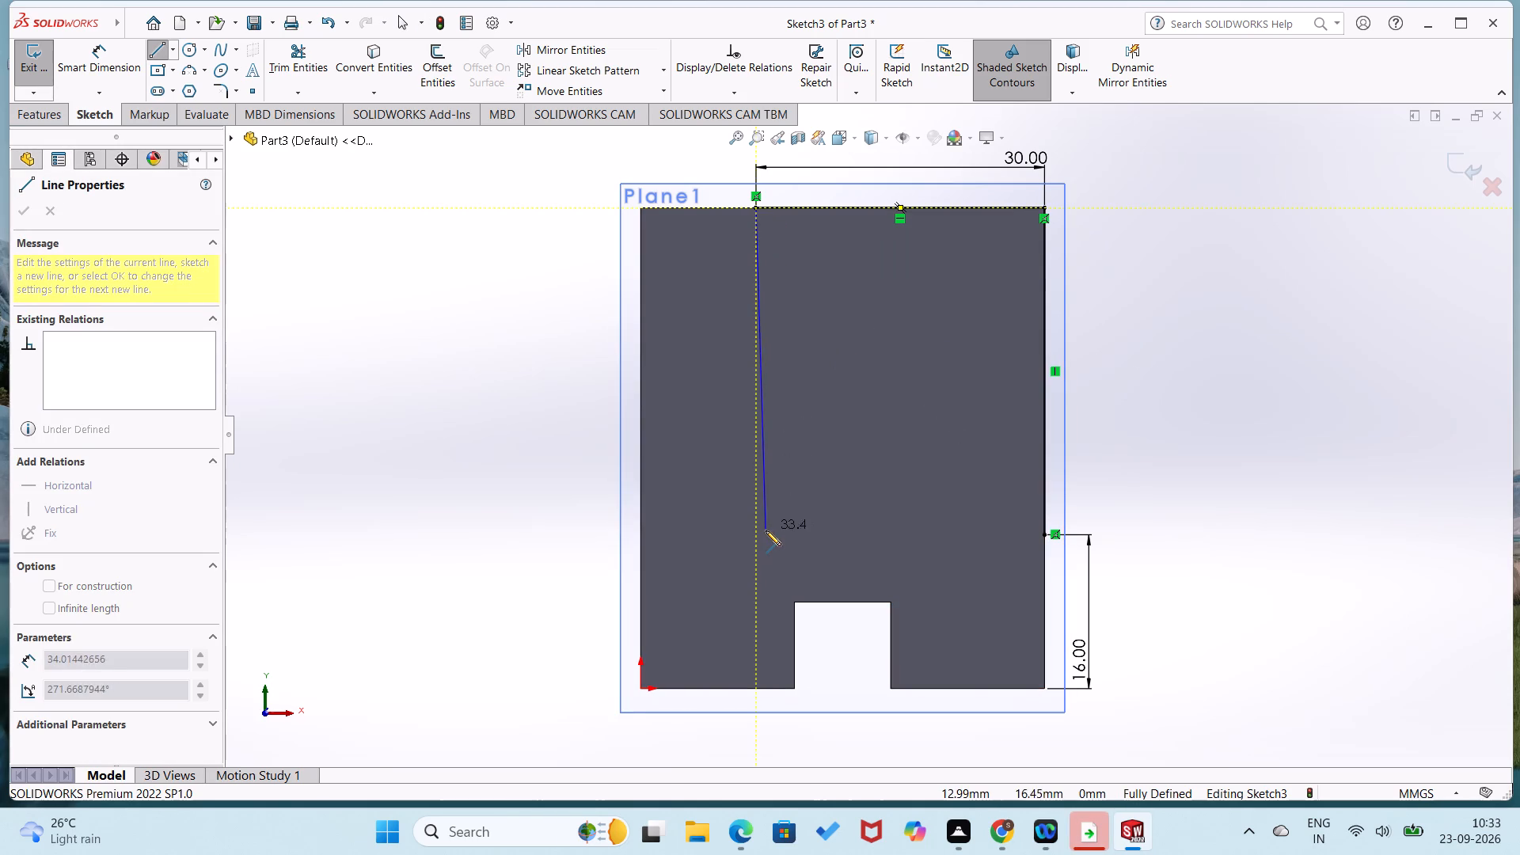
click(756, 532)
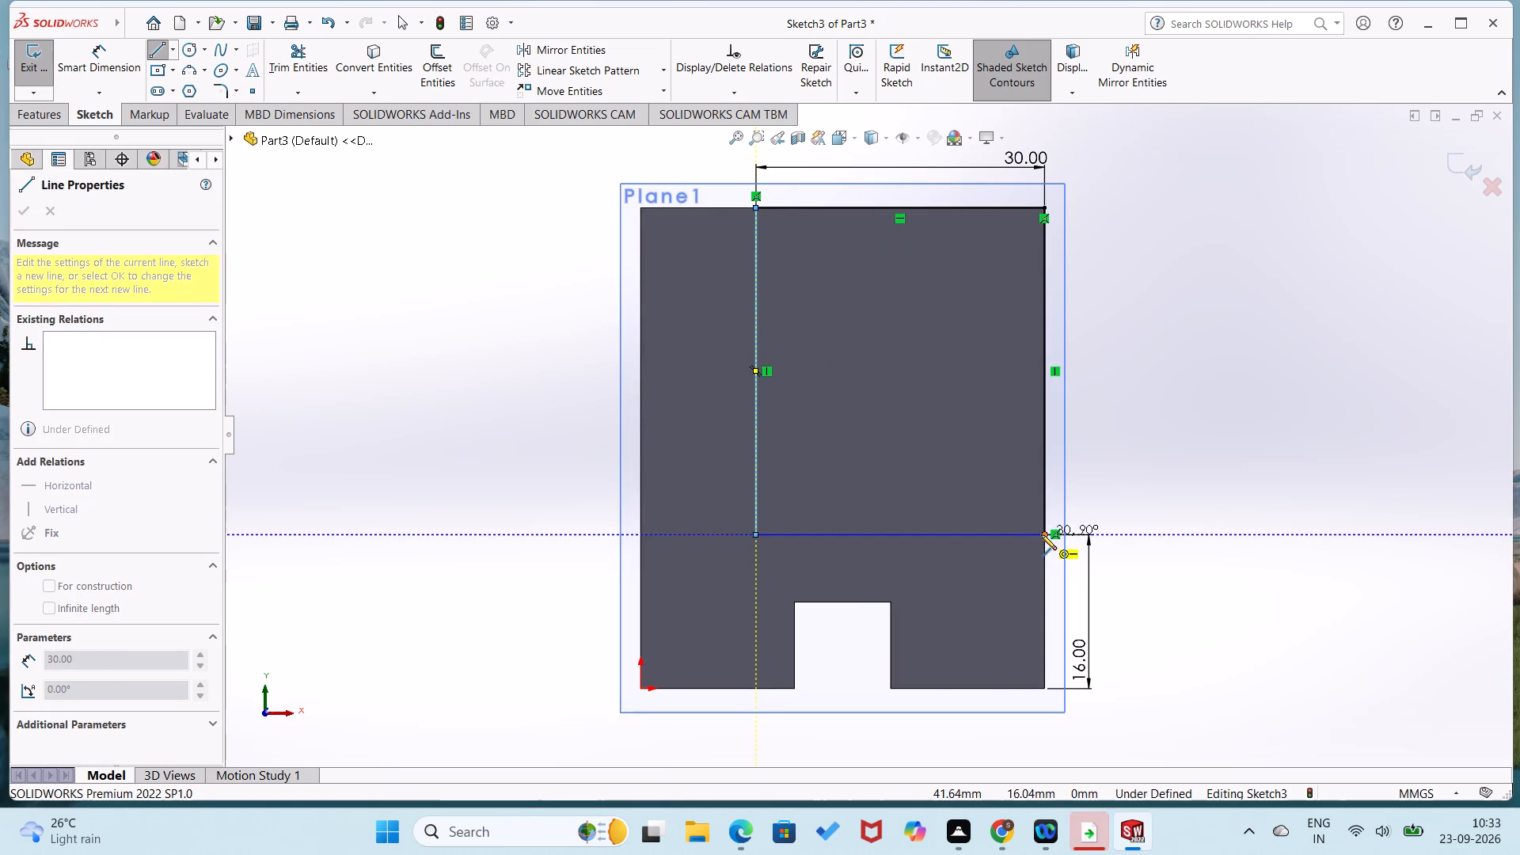
click(1041, 534)
right_drag(1141, 519, 1199, 389)
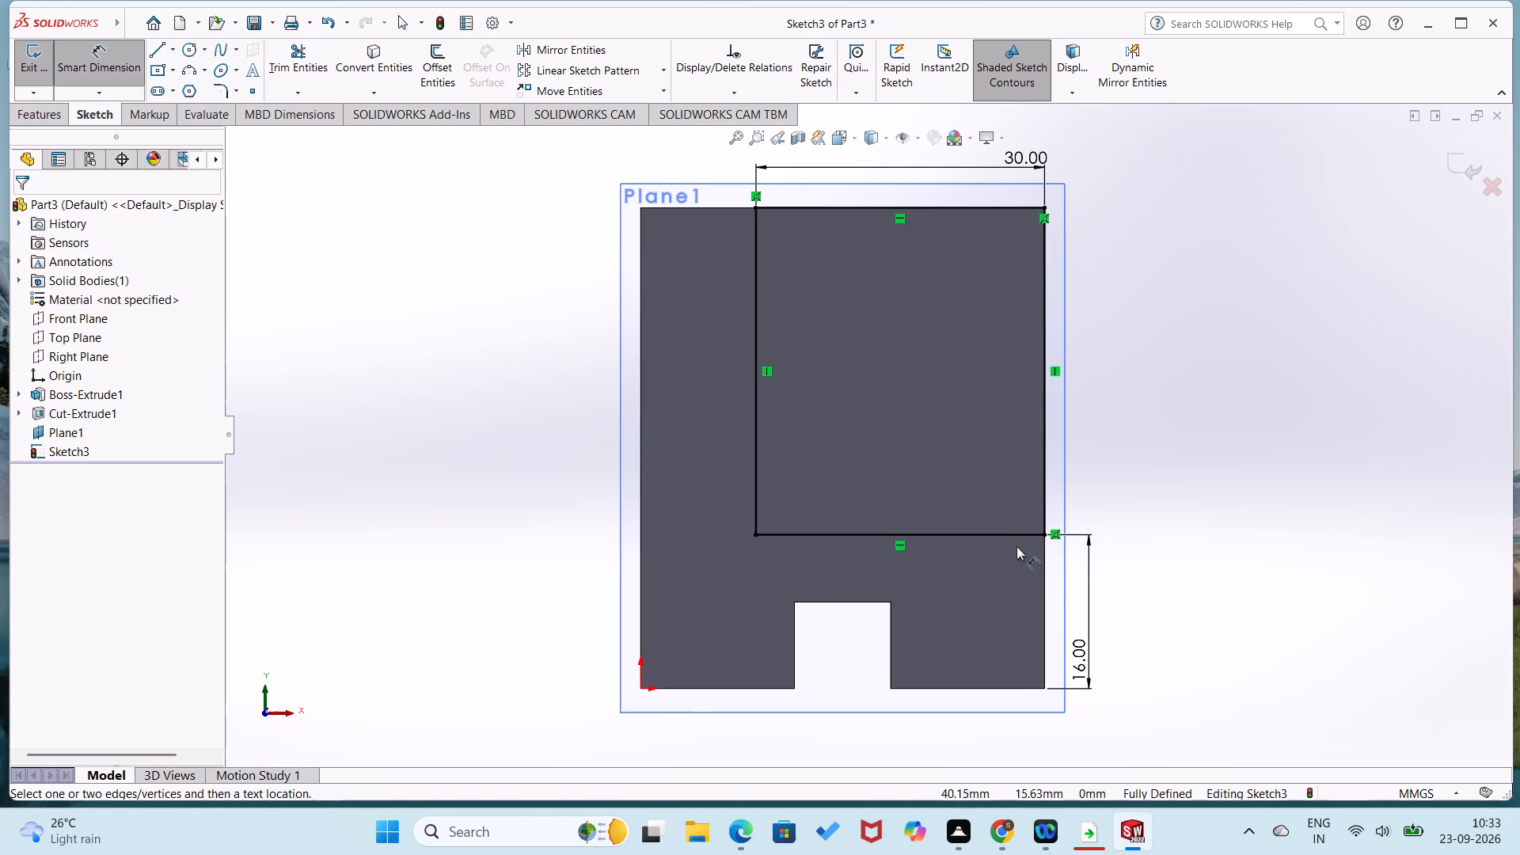
Extrude-cut the rectangular profile with a Mid Plane end condition and a depth of 44 mm.
middle_drag(1171, 492, 1068, 588)
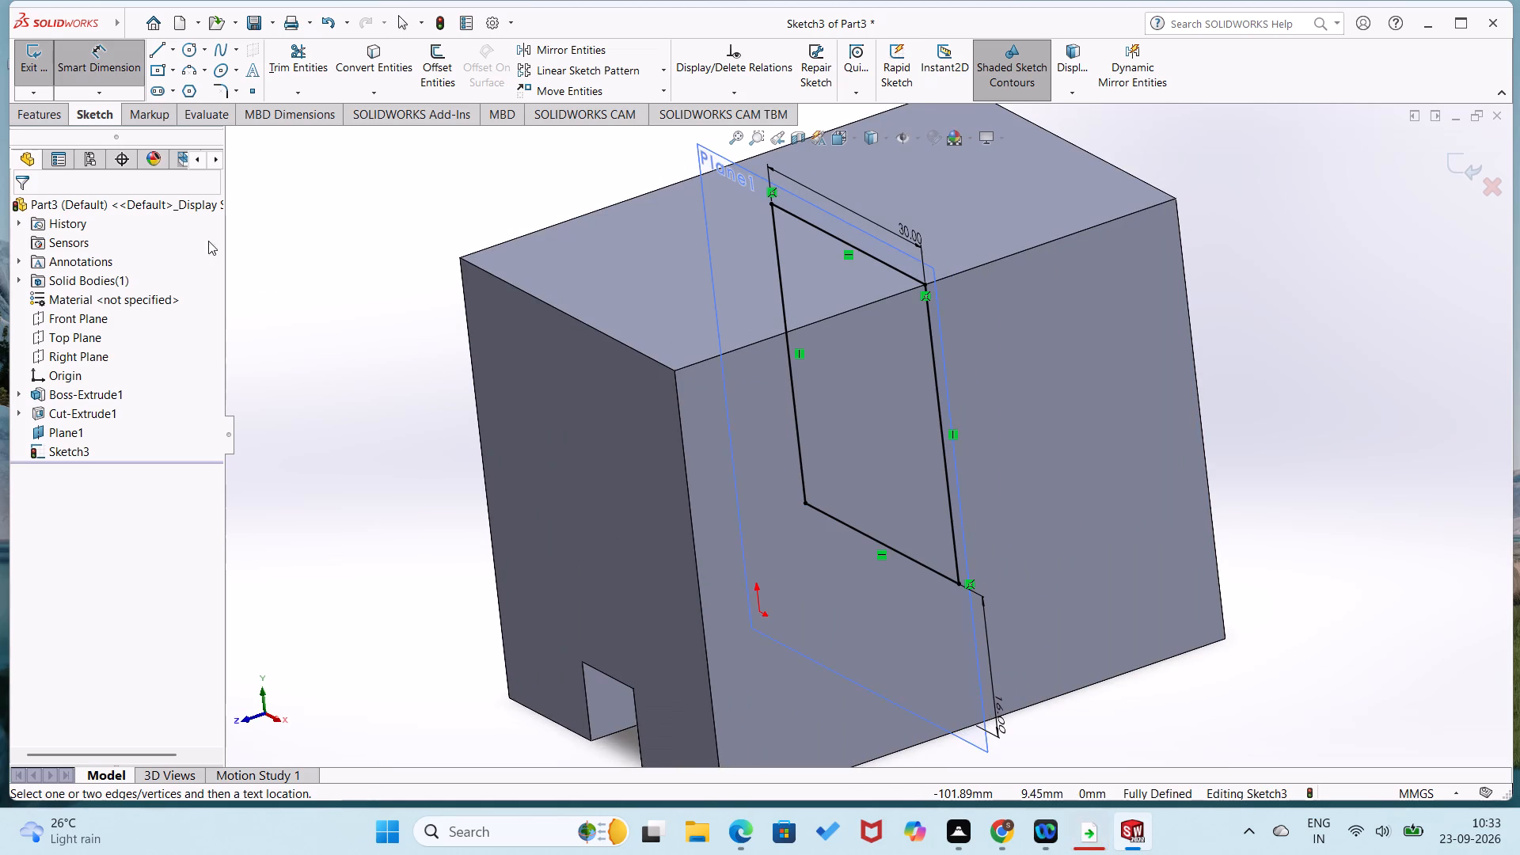
click(54, 123)
click(287, 73)
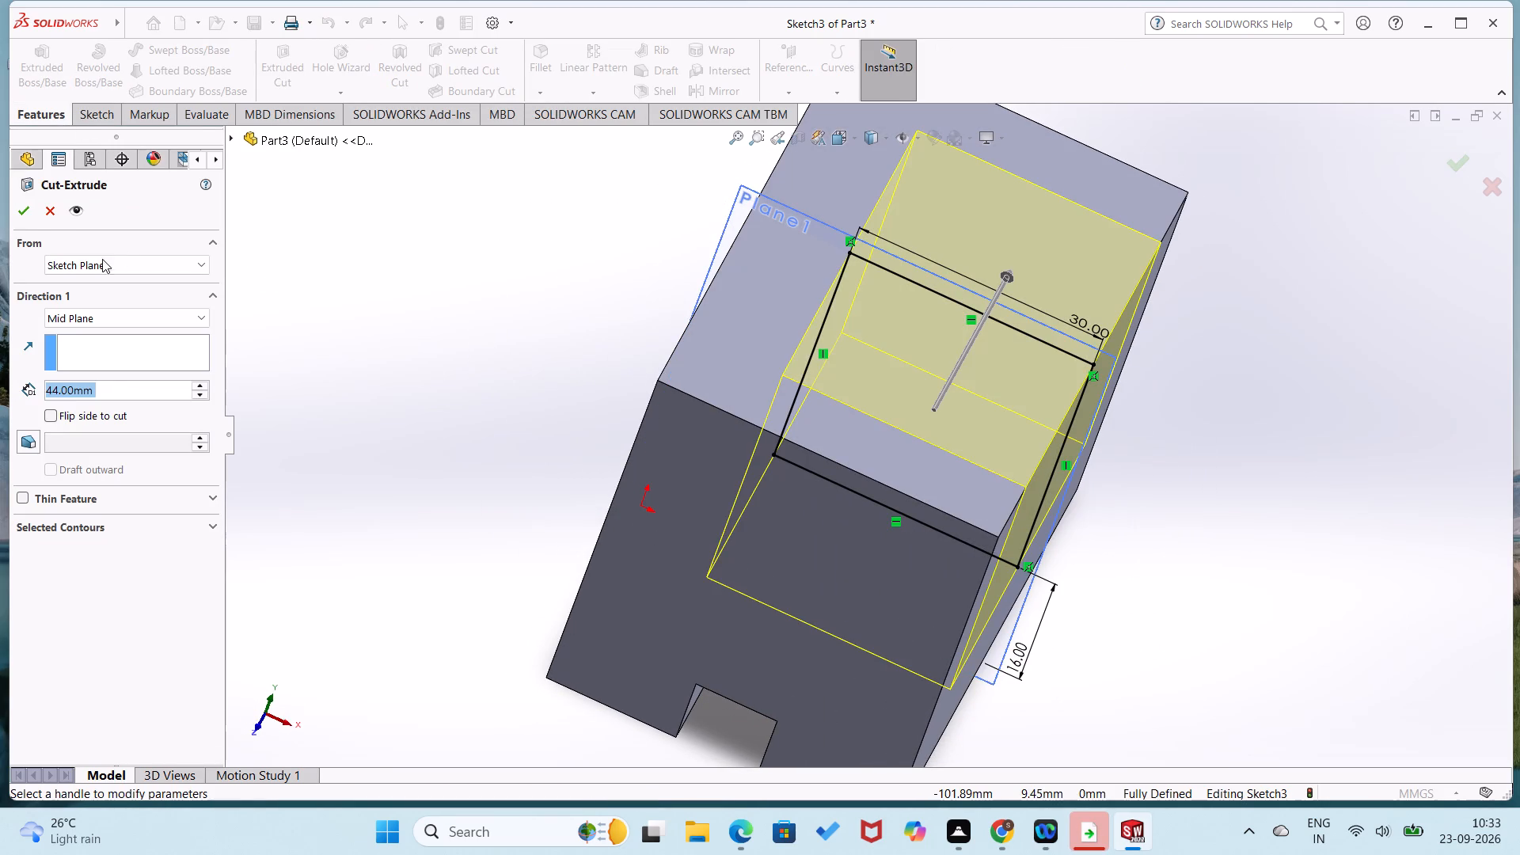
click(28, 218)
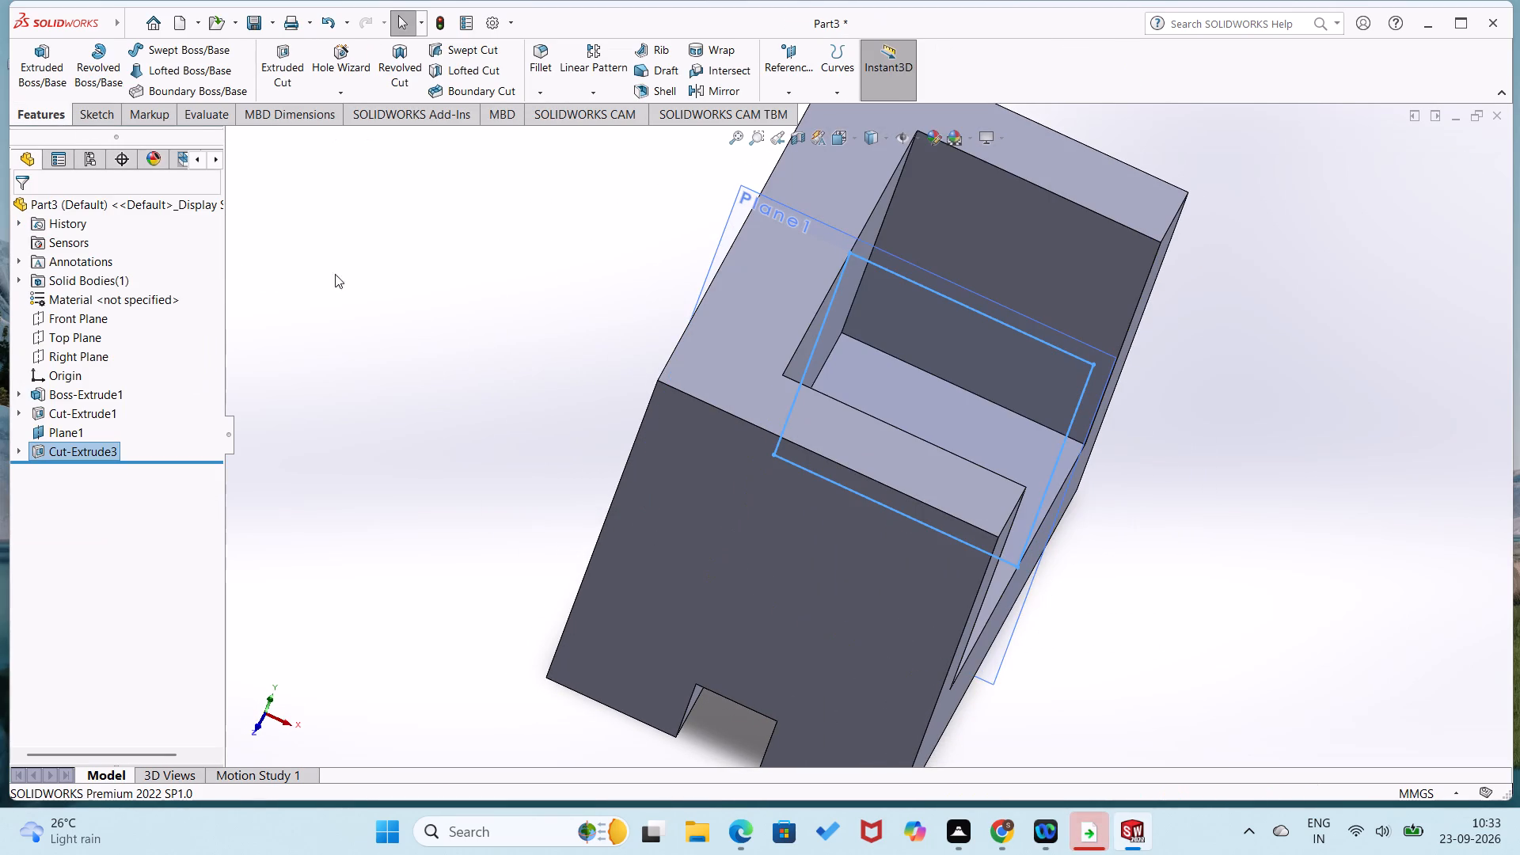
Sketch a right triangle on the block's front face at its upper-right corner, about 34 mm tall and 24 mm wide.
click(412, 281)
right_click(877, 526)
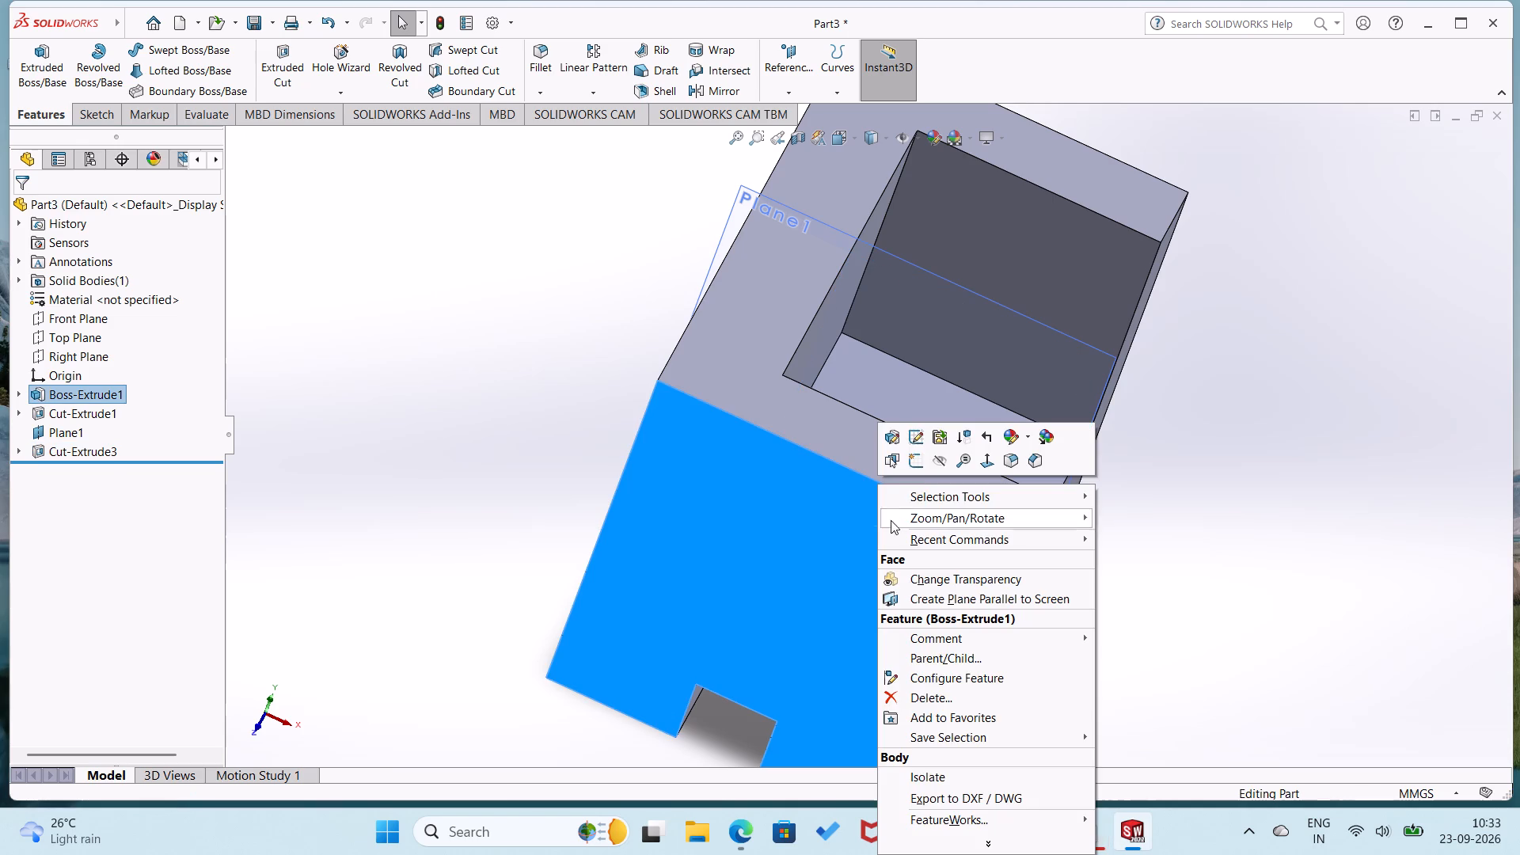
click(914, 469)
click(653, 458)
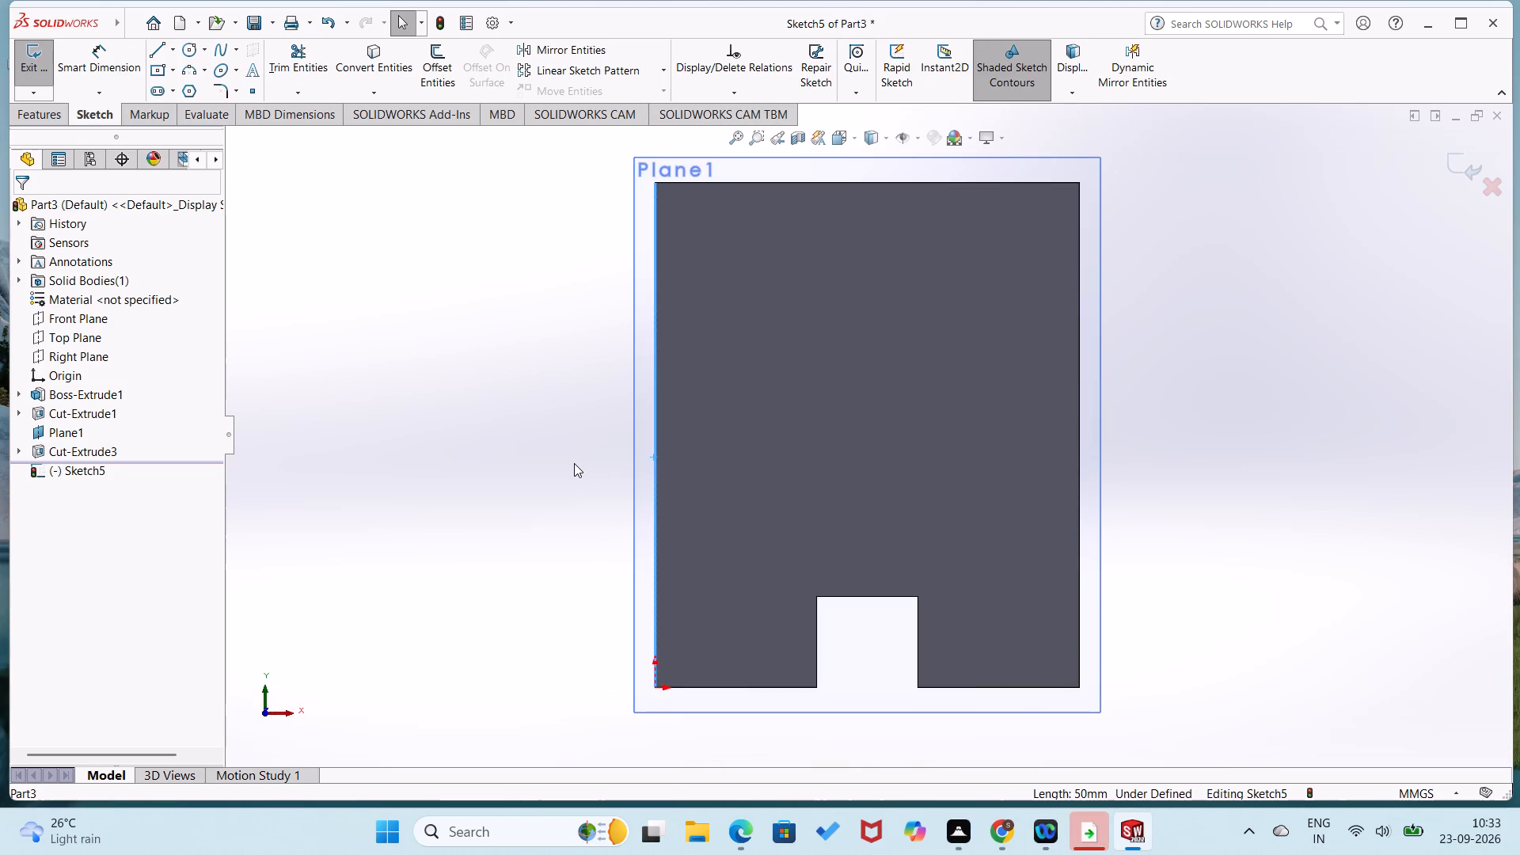
click(1076, 526)
click(563, 508)
right_drag(581, 477, 415, 548)
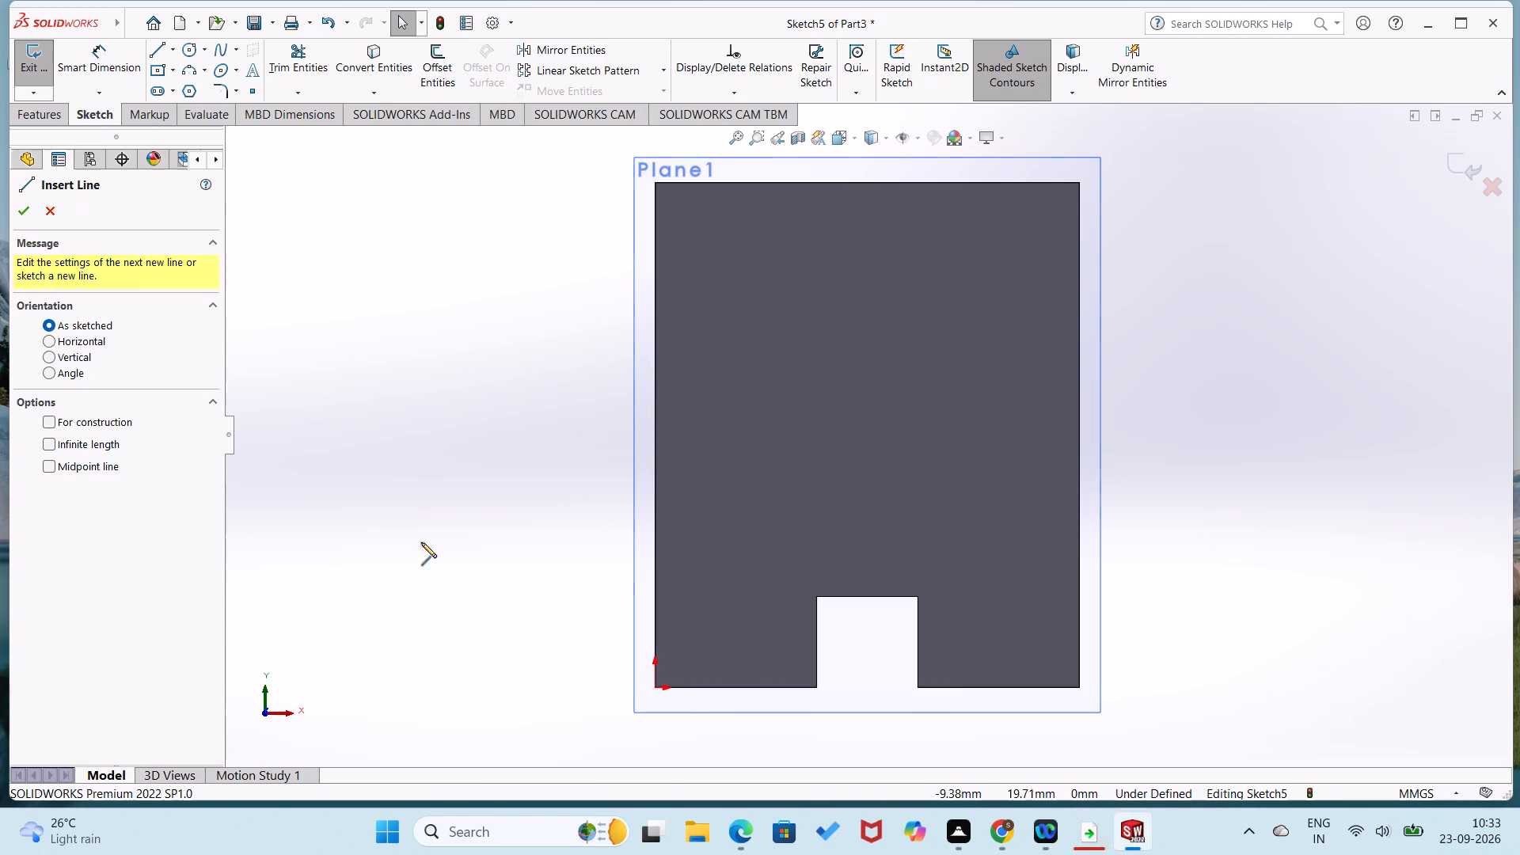
click(1077, 526)
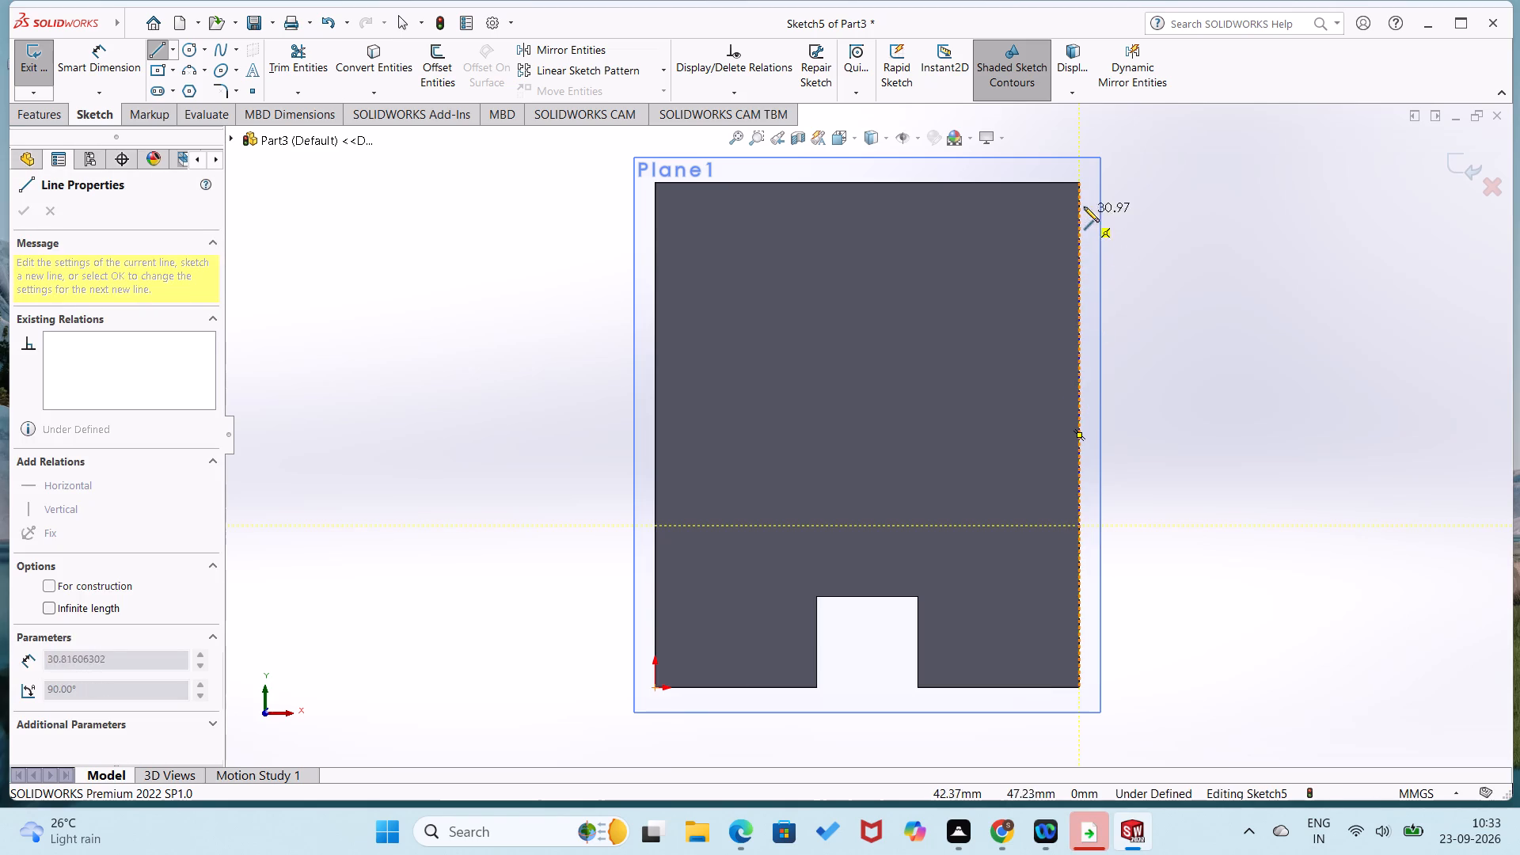
click(1078, 184)
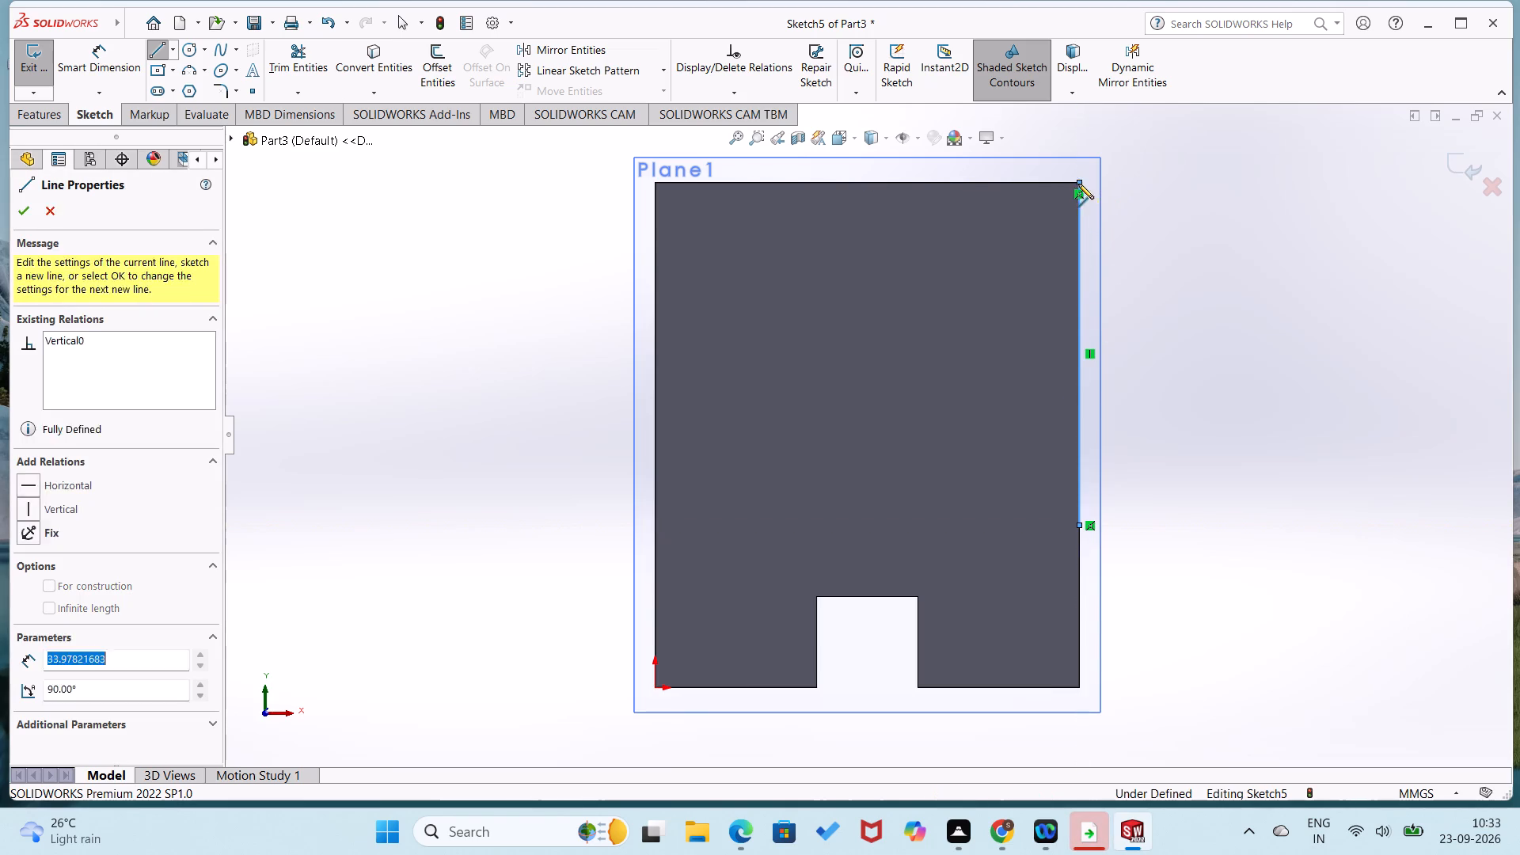
click(833, 182)
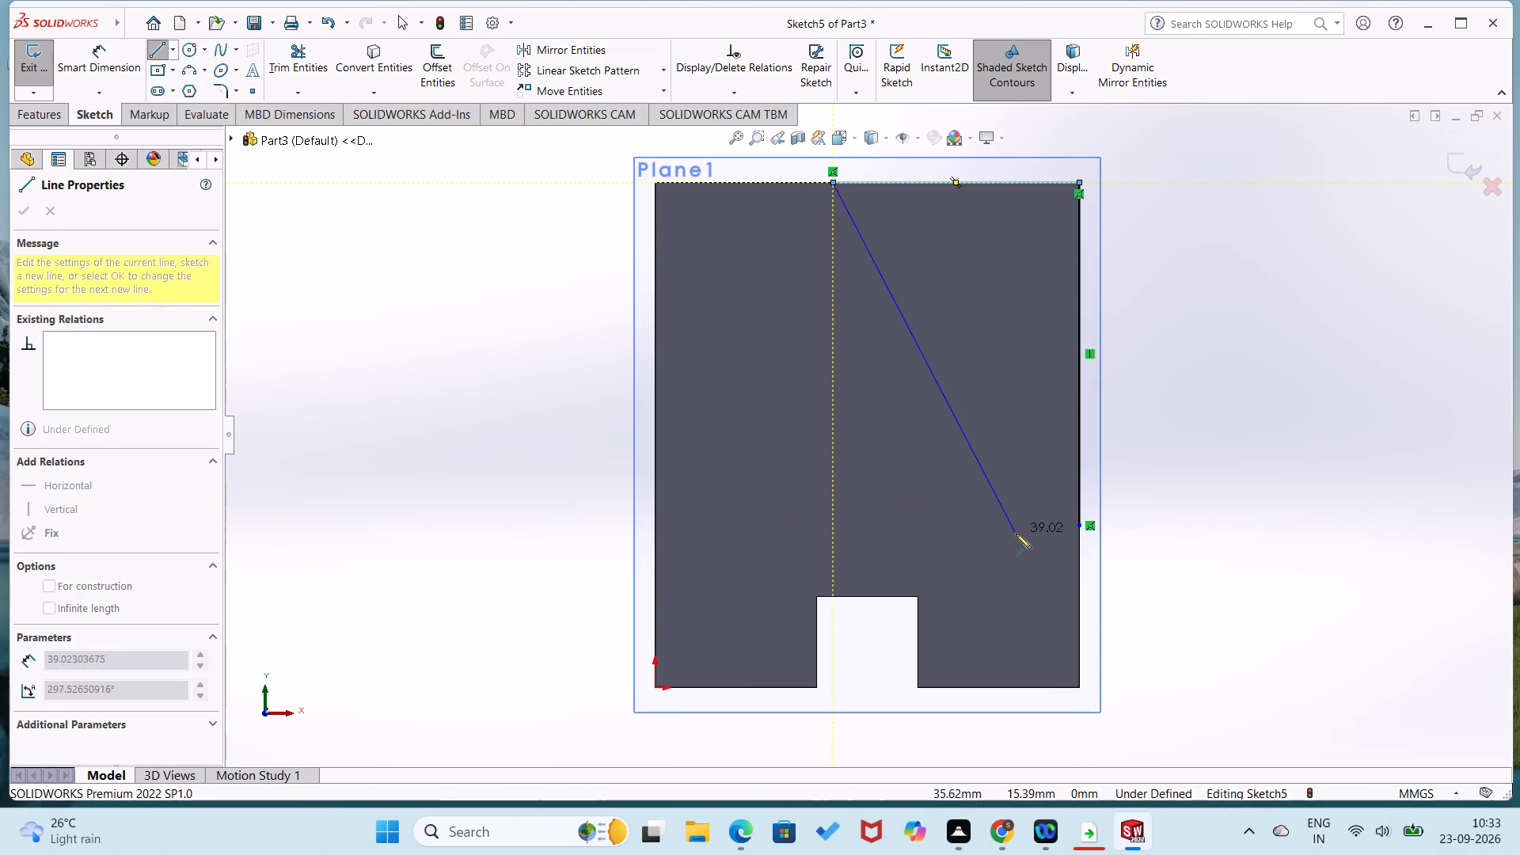
click(1076, 522)
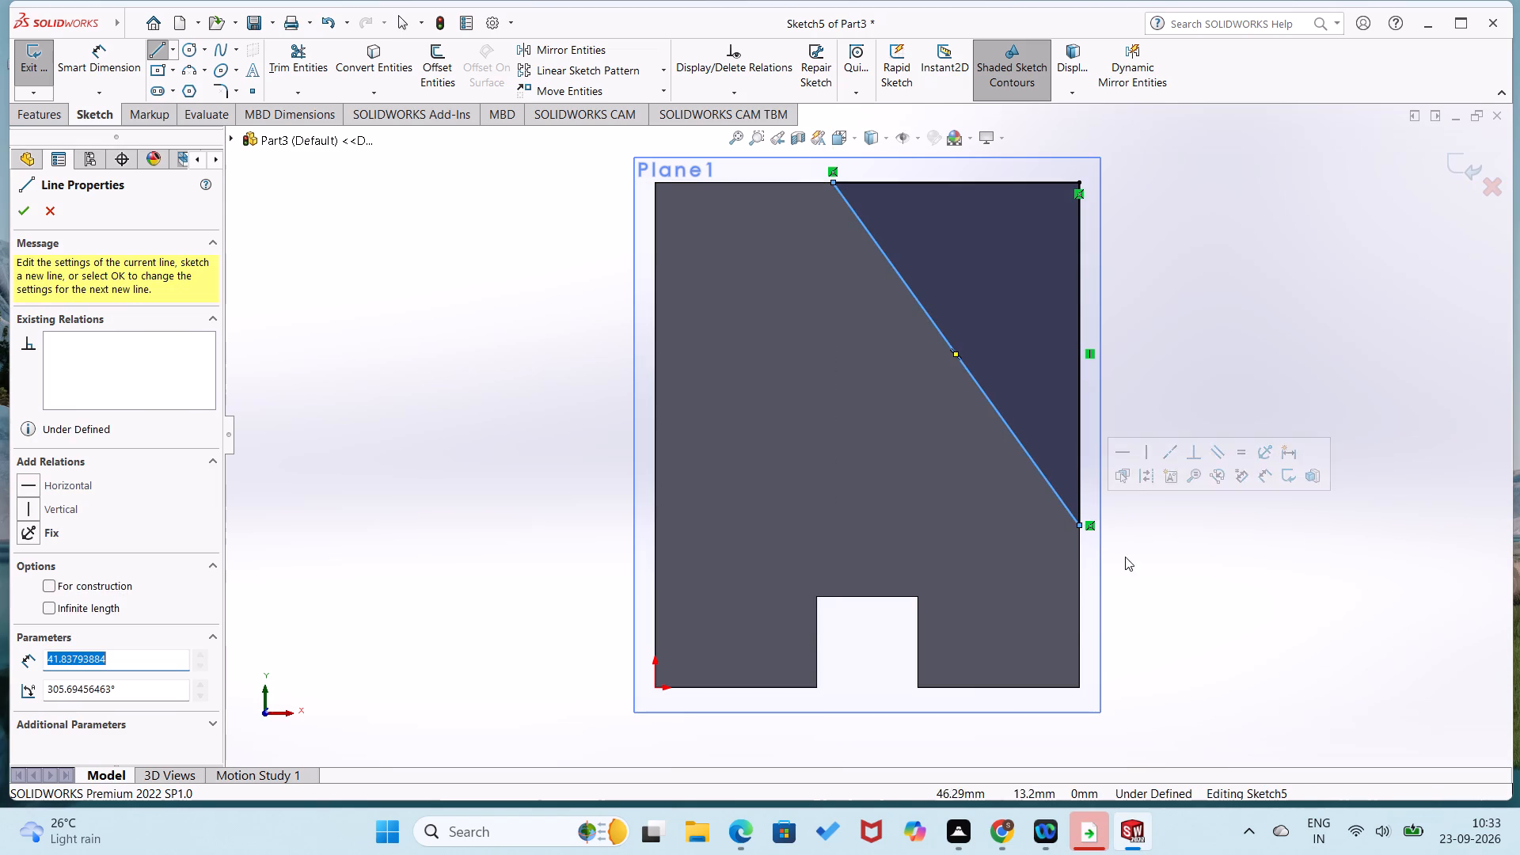
Dimension the triangle's lower vertex 16 mm above the block's bottom corner and its top edge 30 mm long.
right_drag(1135, 535, 1169, 381)
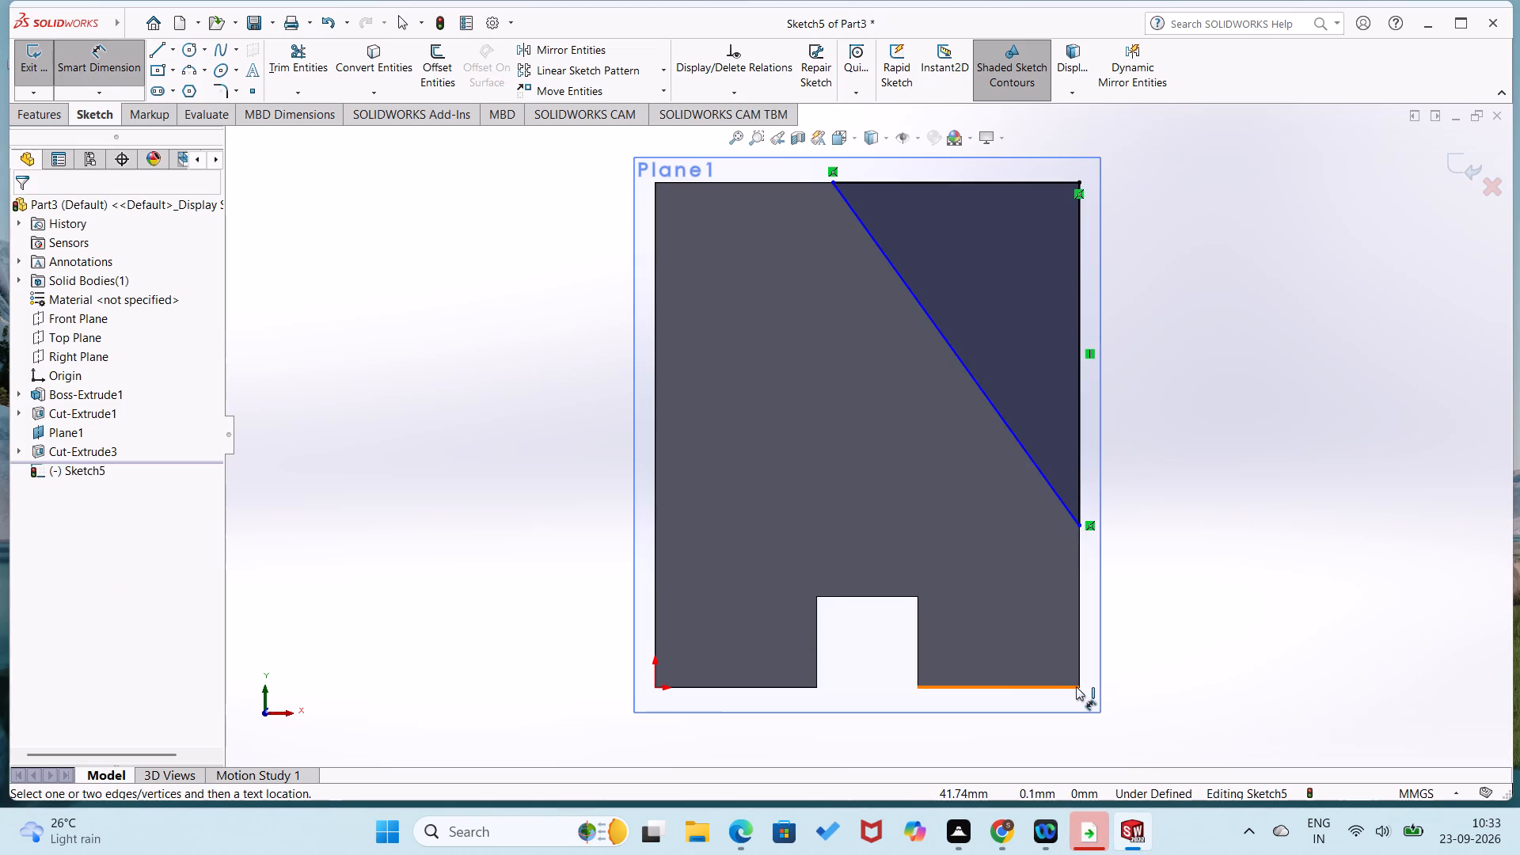
click(1077, 686)
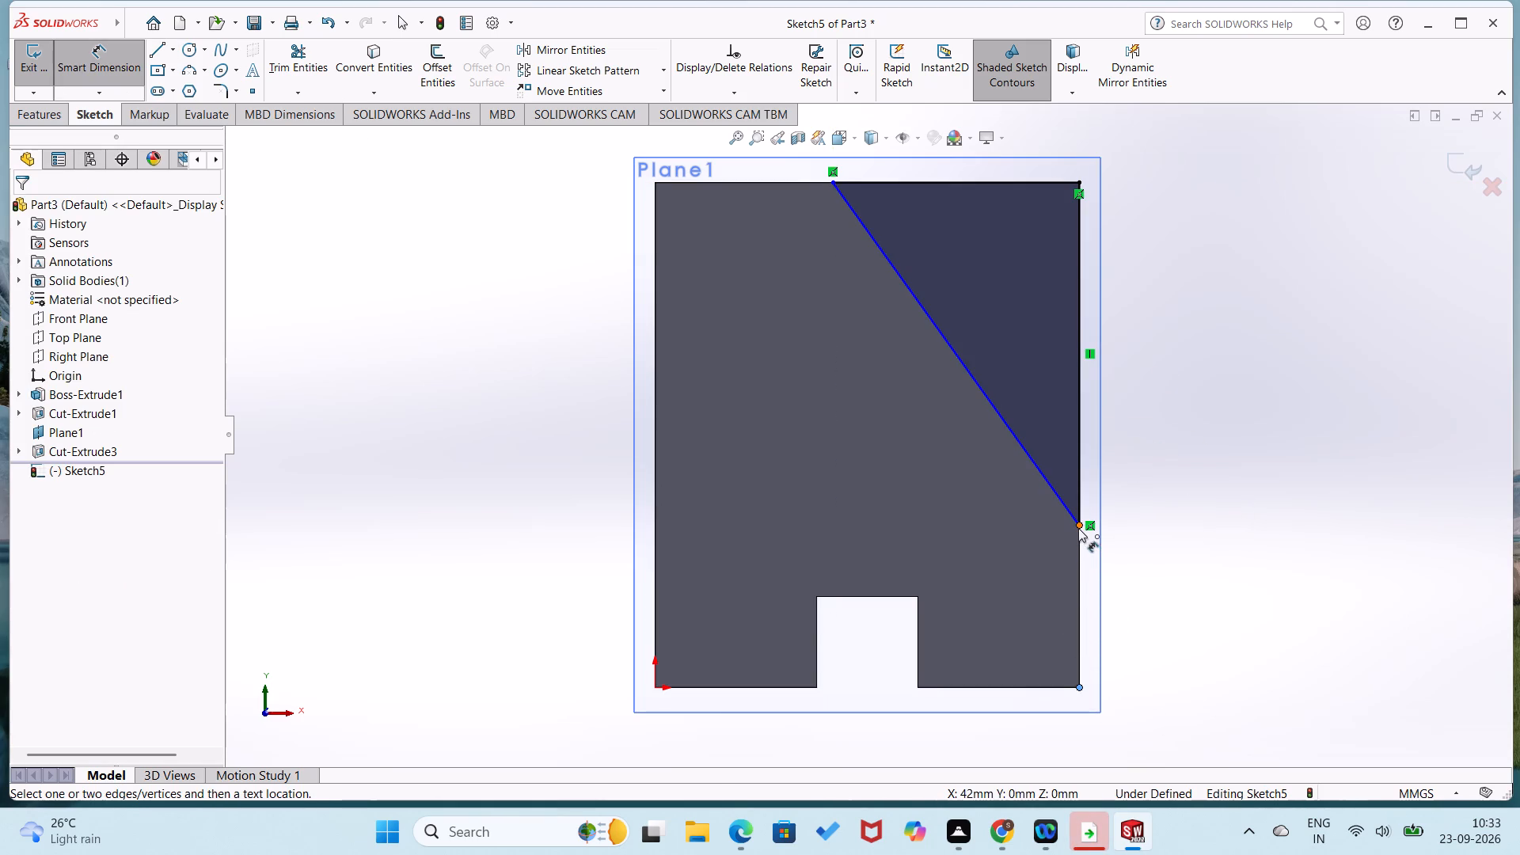
click(1079, 526)
click(1123, 600)
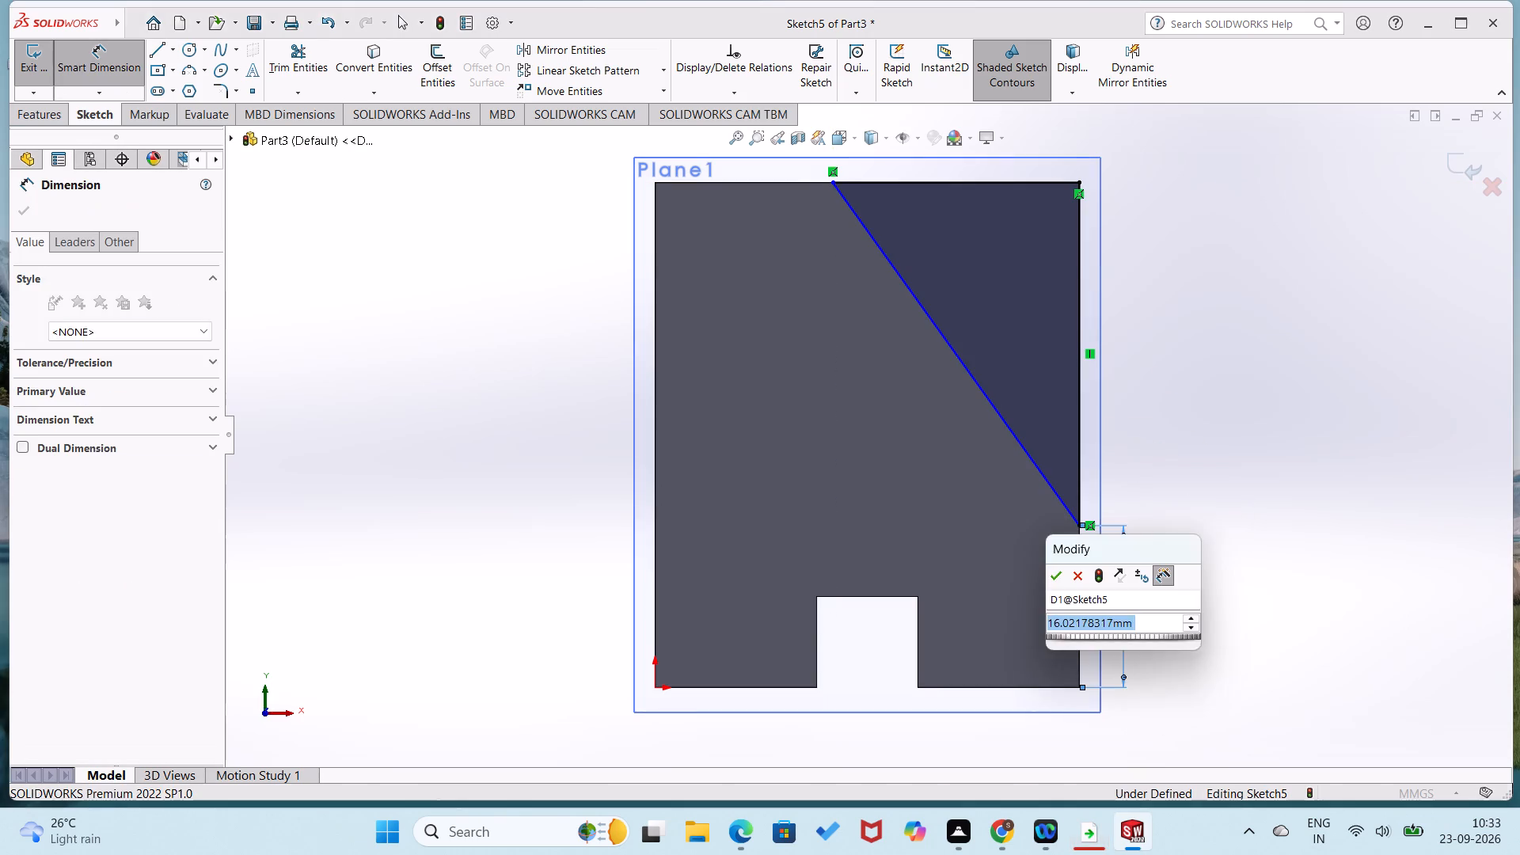
text(16)
key(Return)
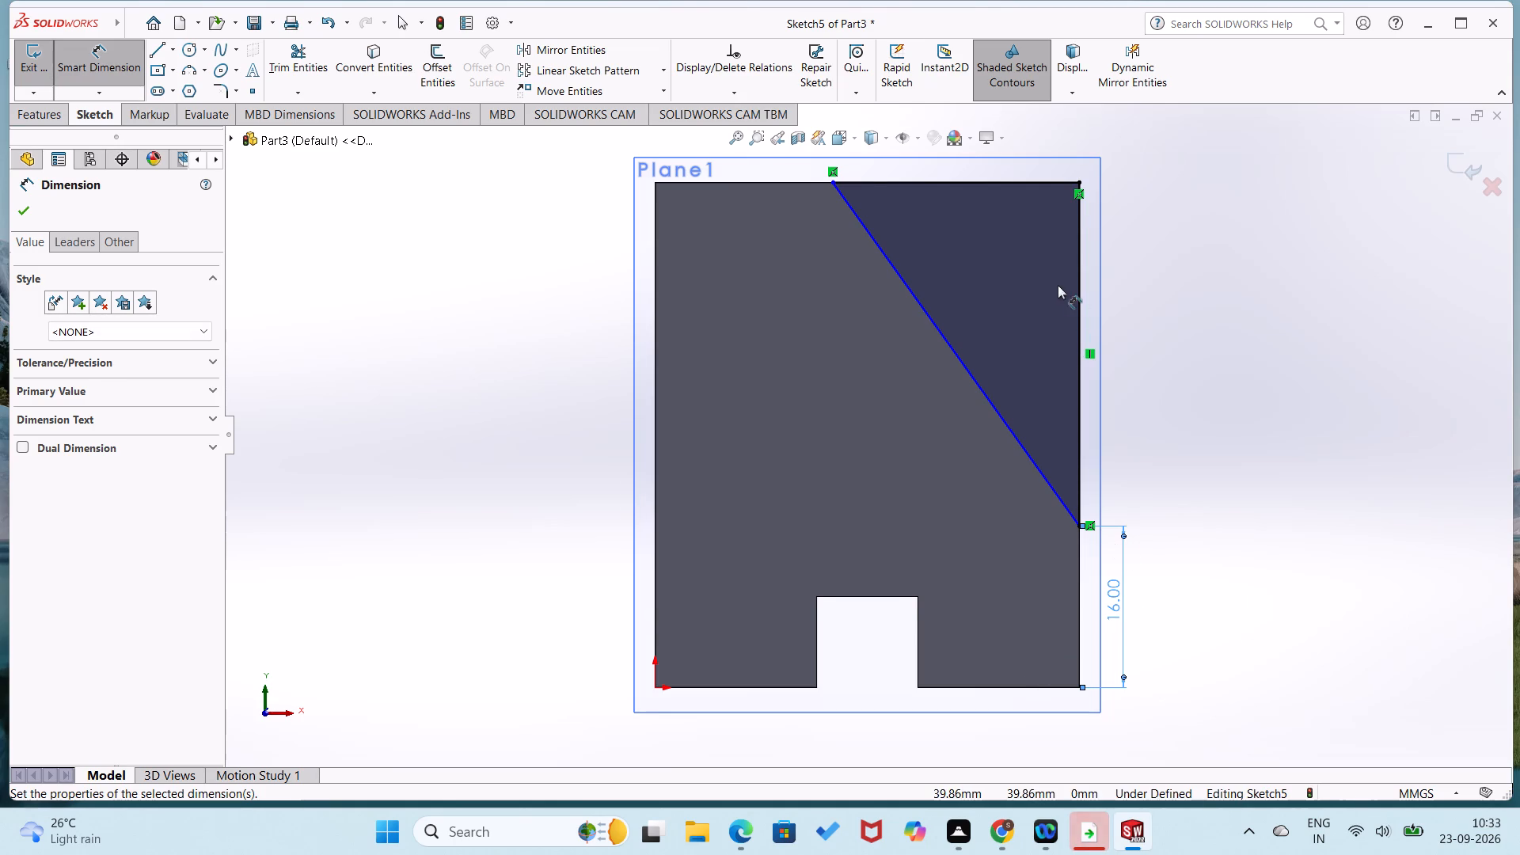
scroll(1054, 285, up, 1)
click(1009, 224)
click(1009, 196)
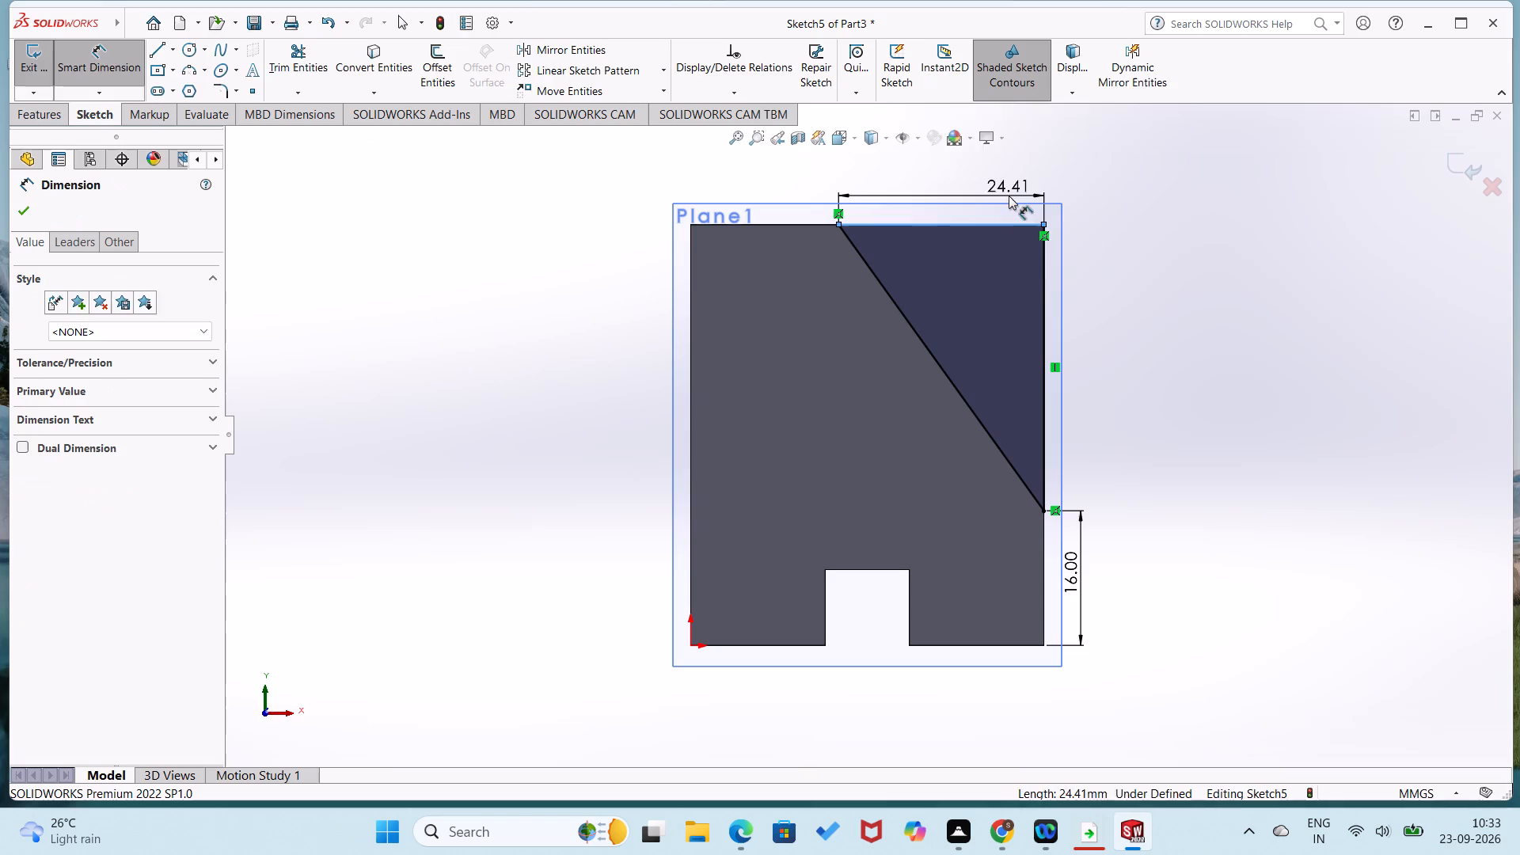
text(30)
key(Return)
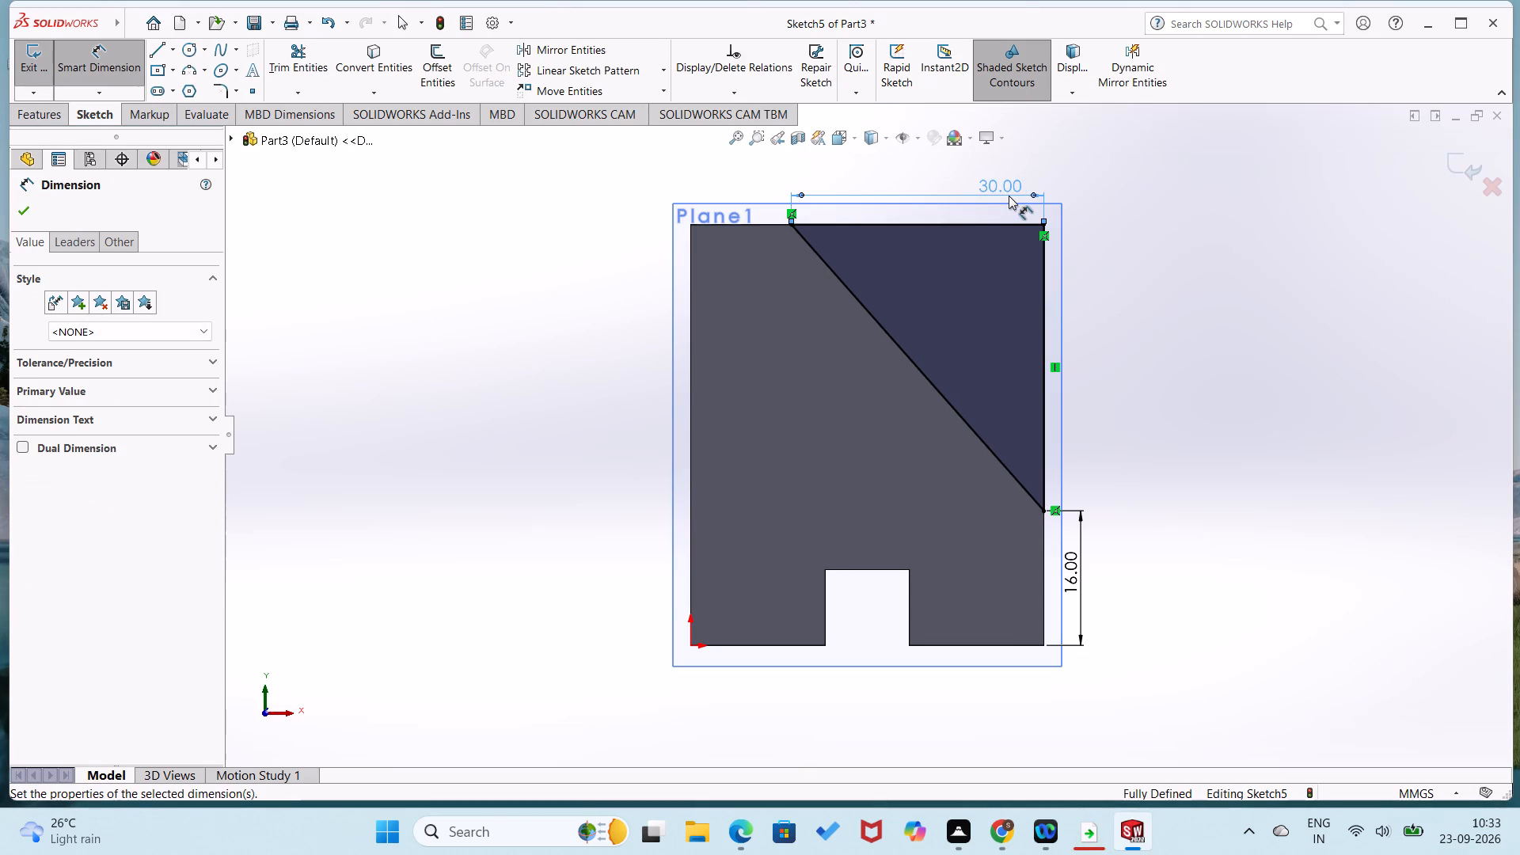
Extrude-cut the triangular profile with a Through All end condition.
click(59, 110)
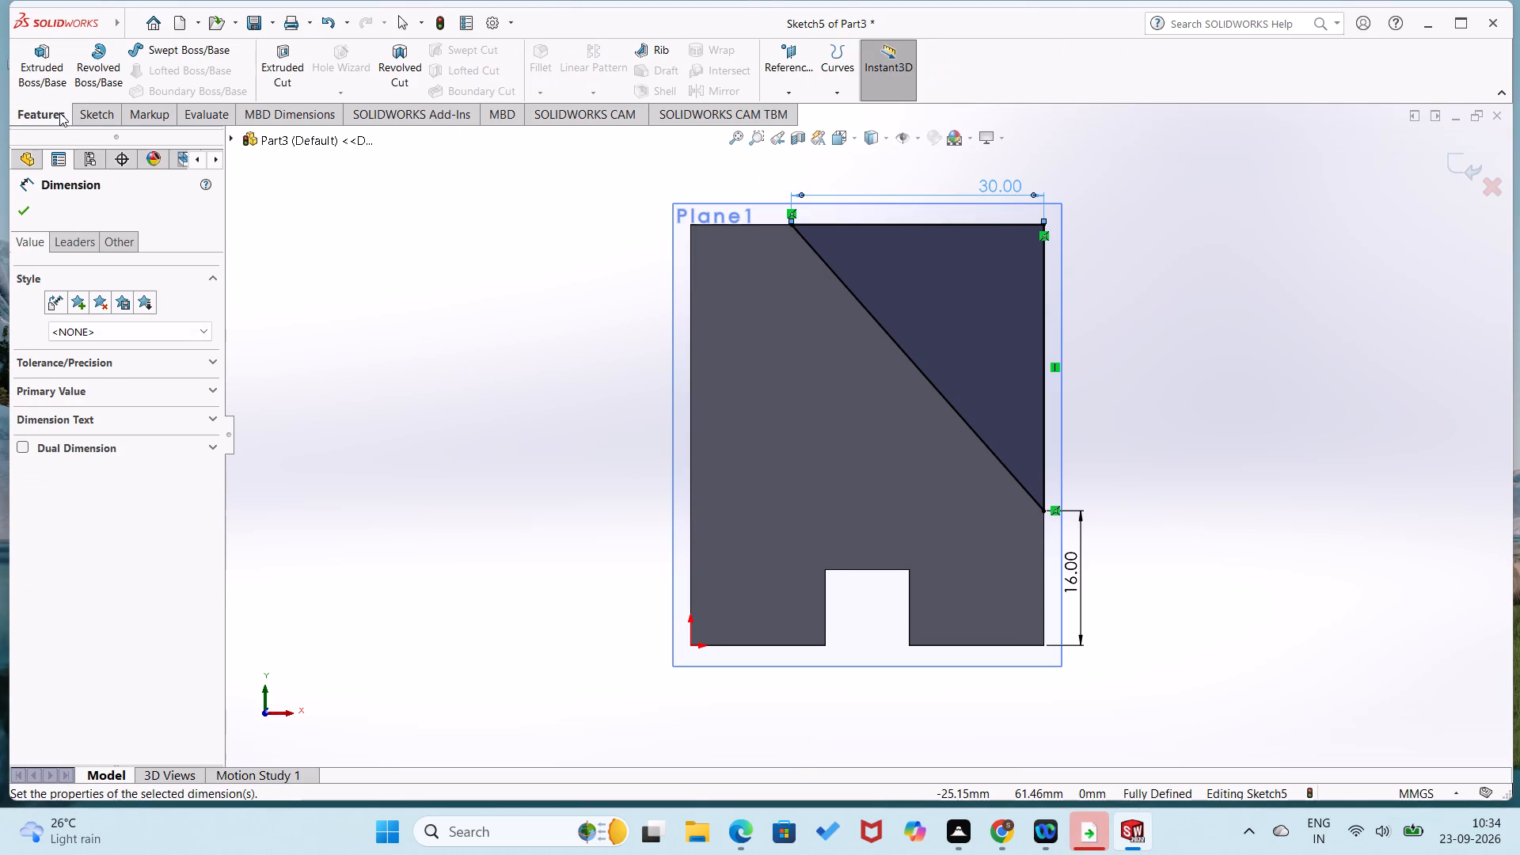
click(280, 89)
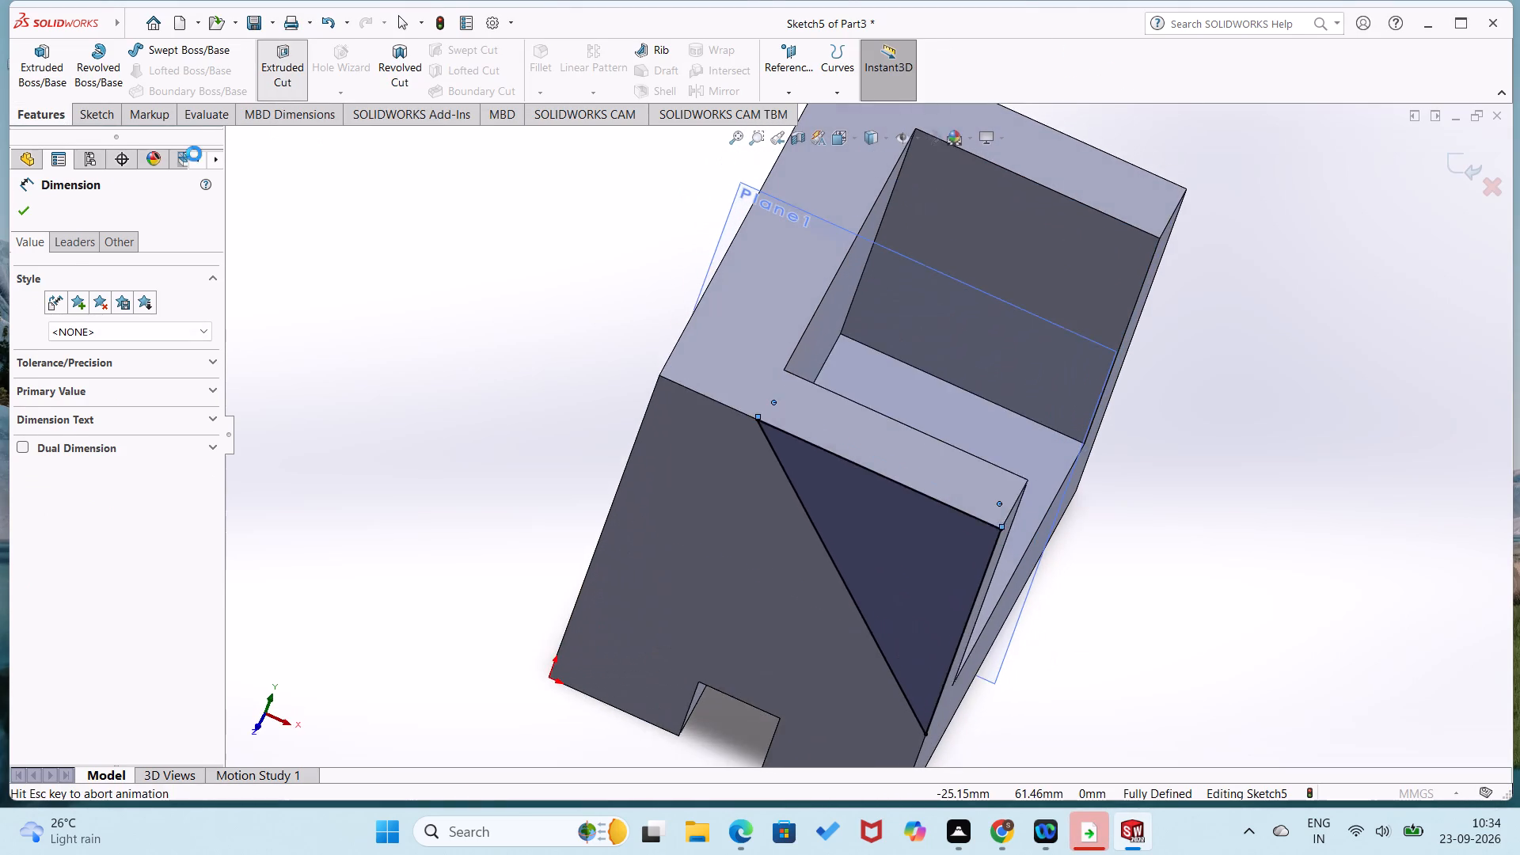
click(199, 317)
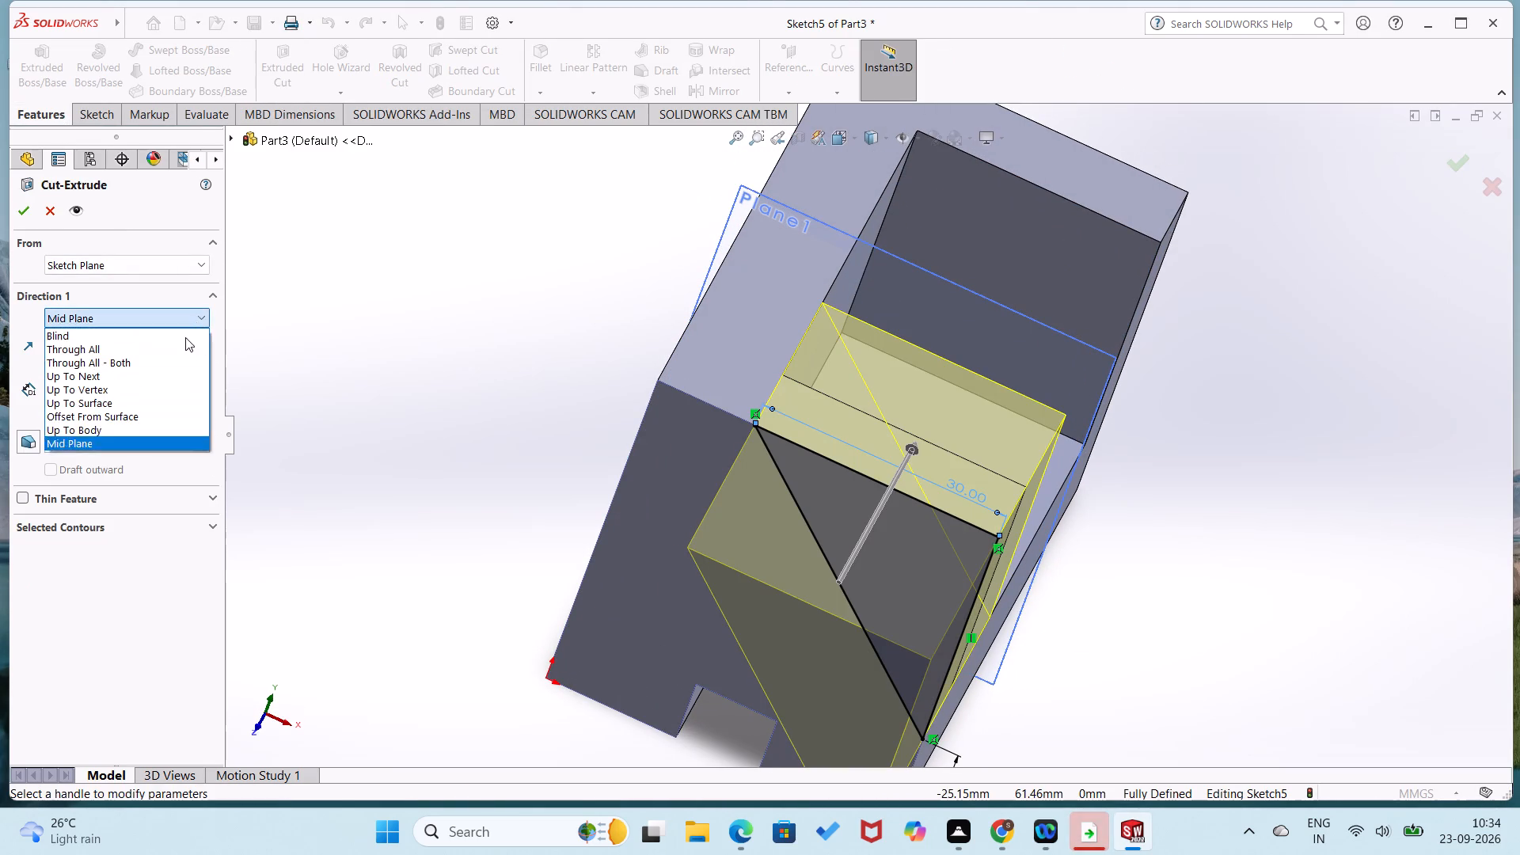
click(184, 351)
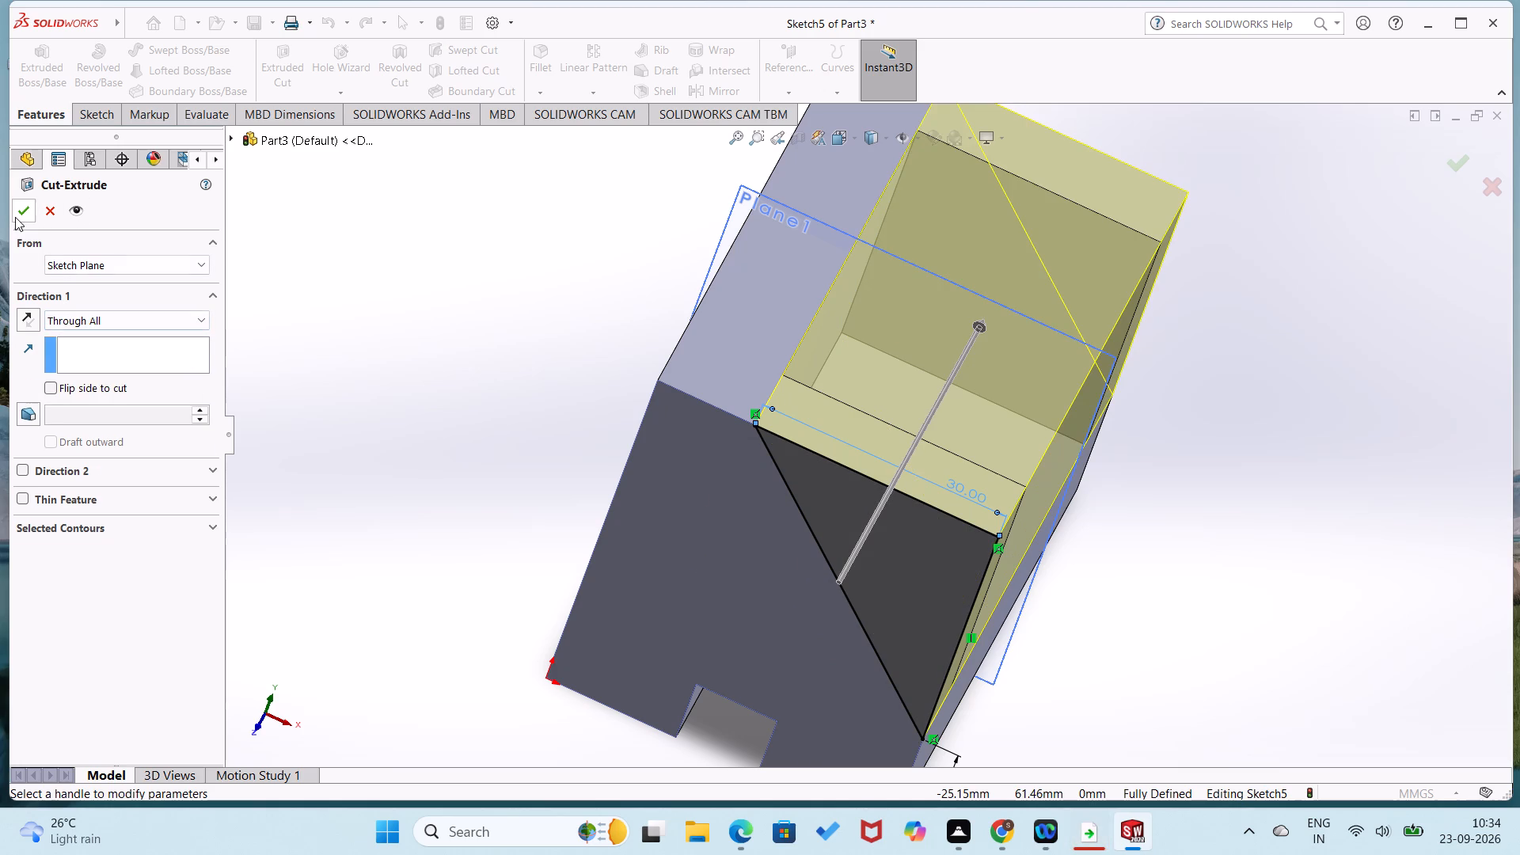
click(24, 211)
click(379, 316)
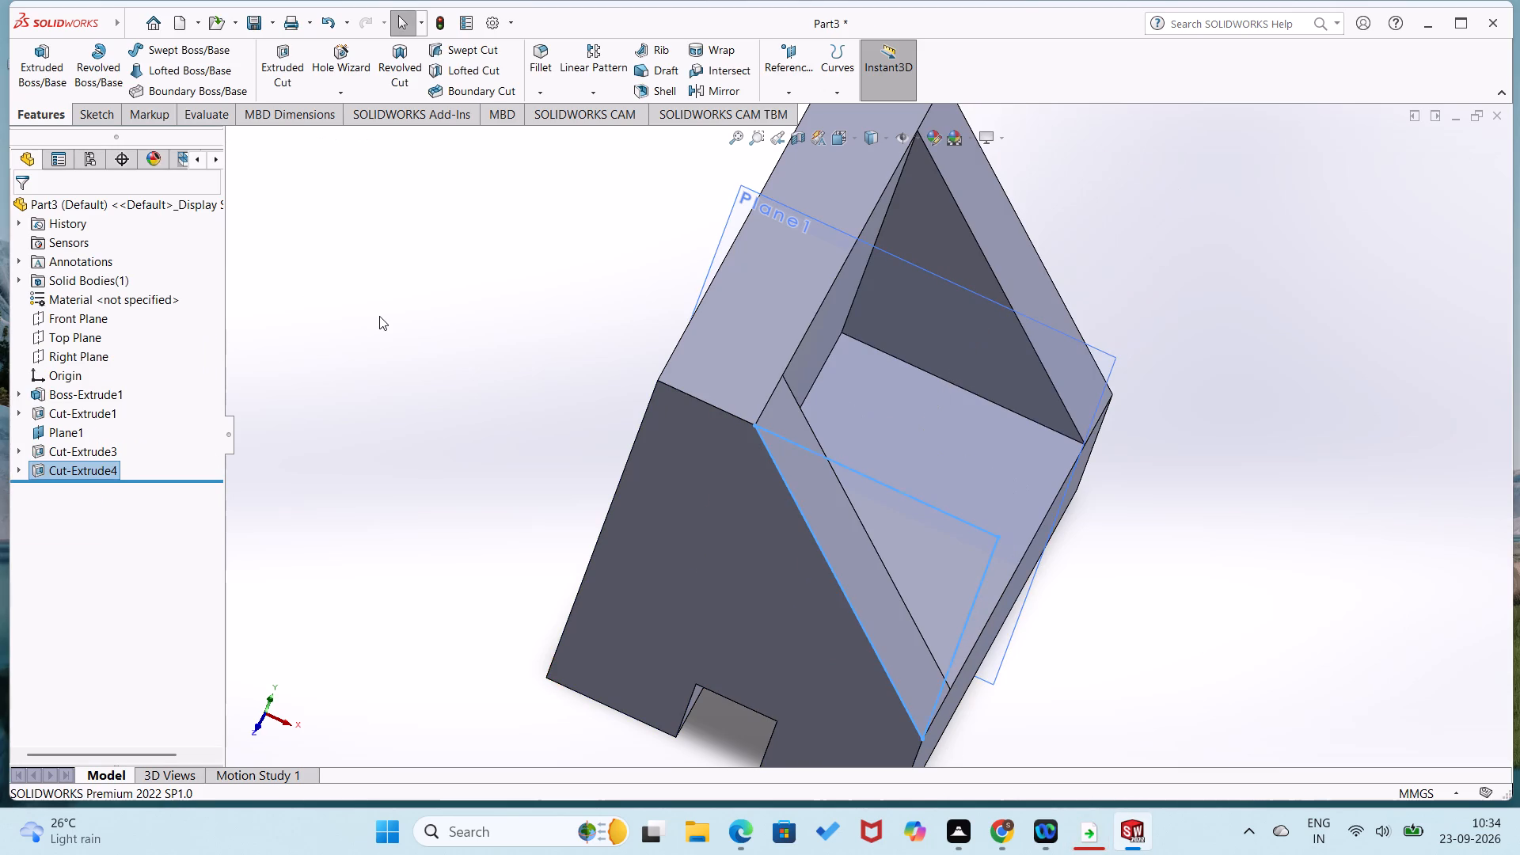
click(382, 349)
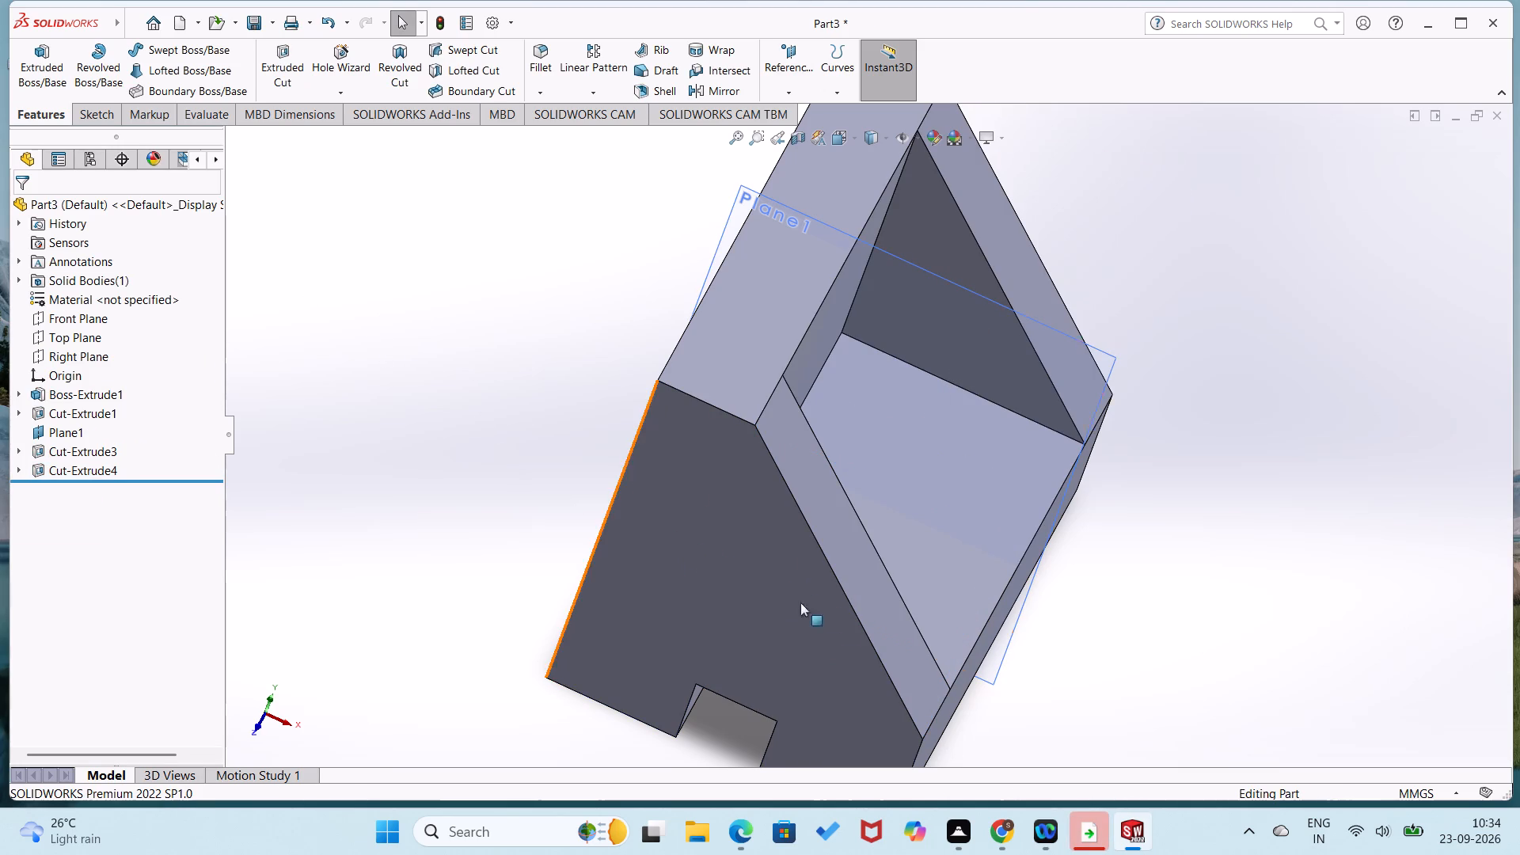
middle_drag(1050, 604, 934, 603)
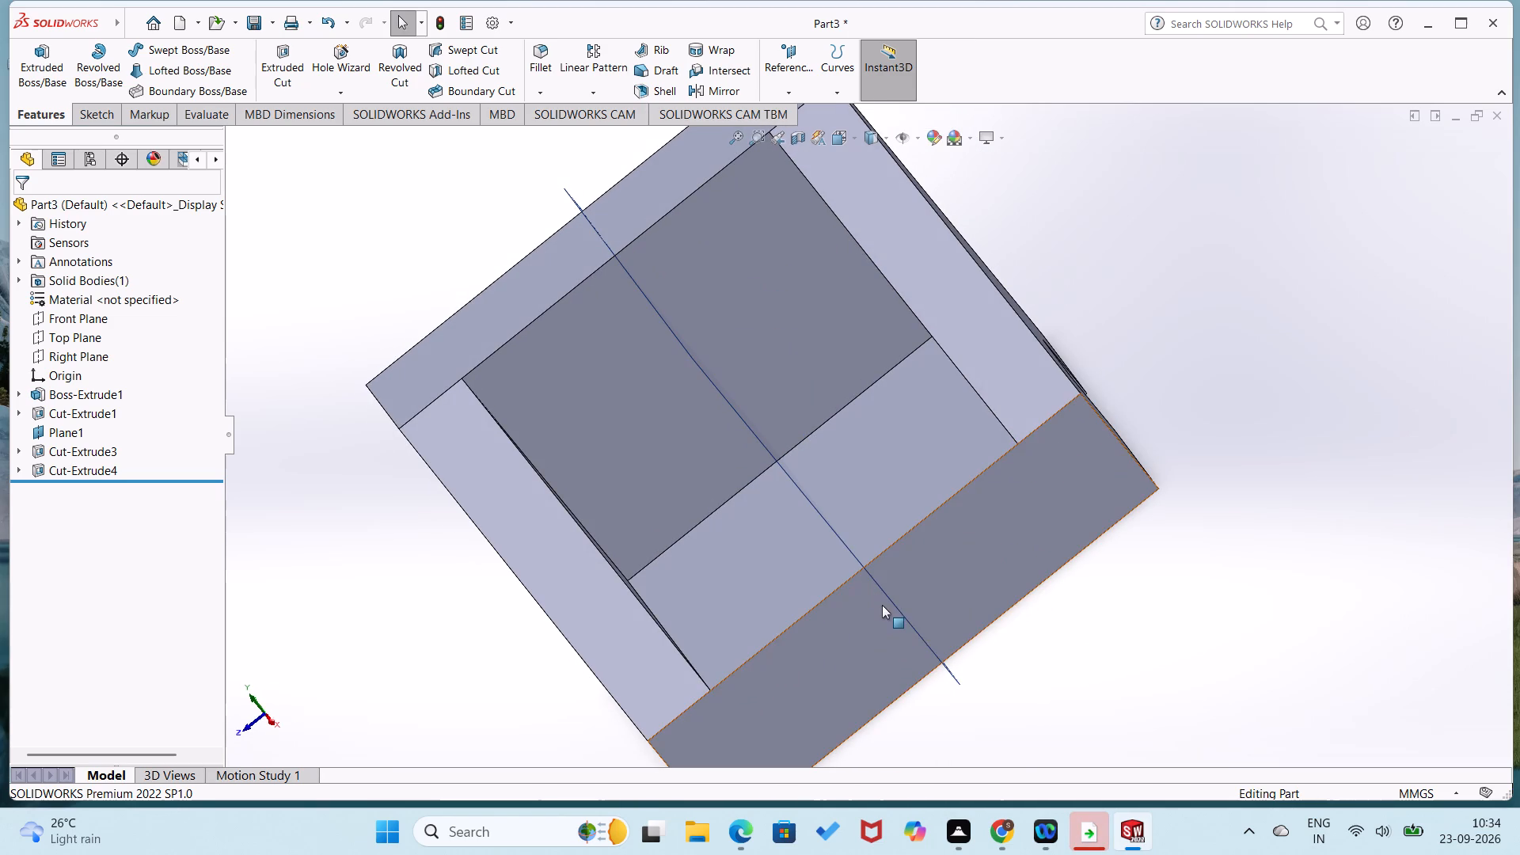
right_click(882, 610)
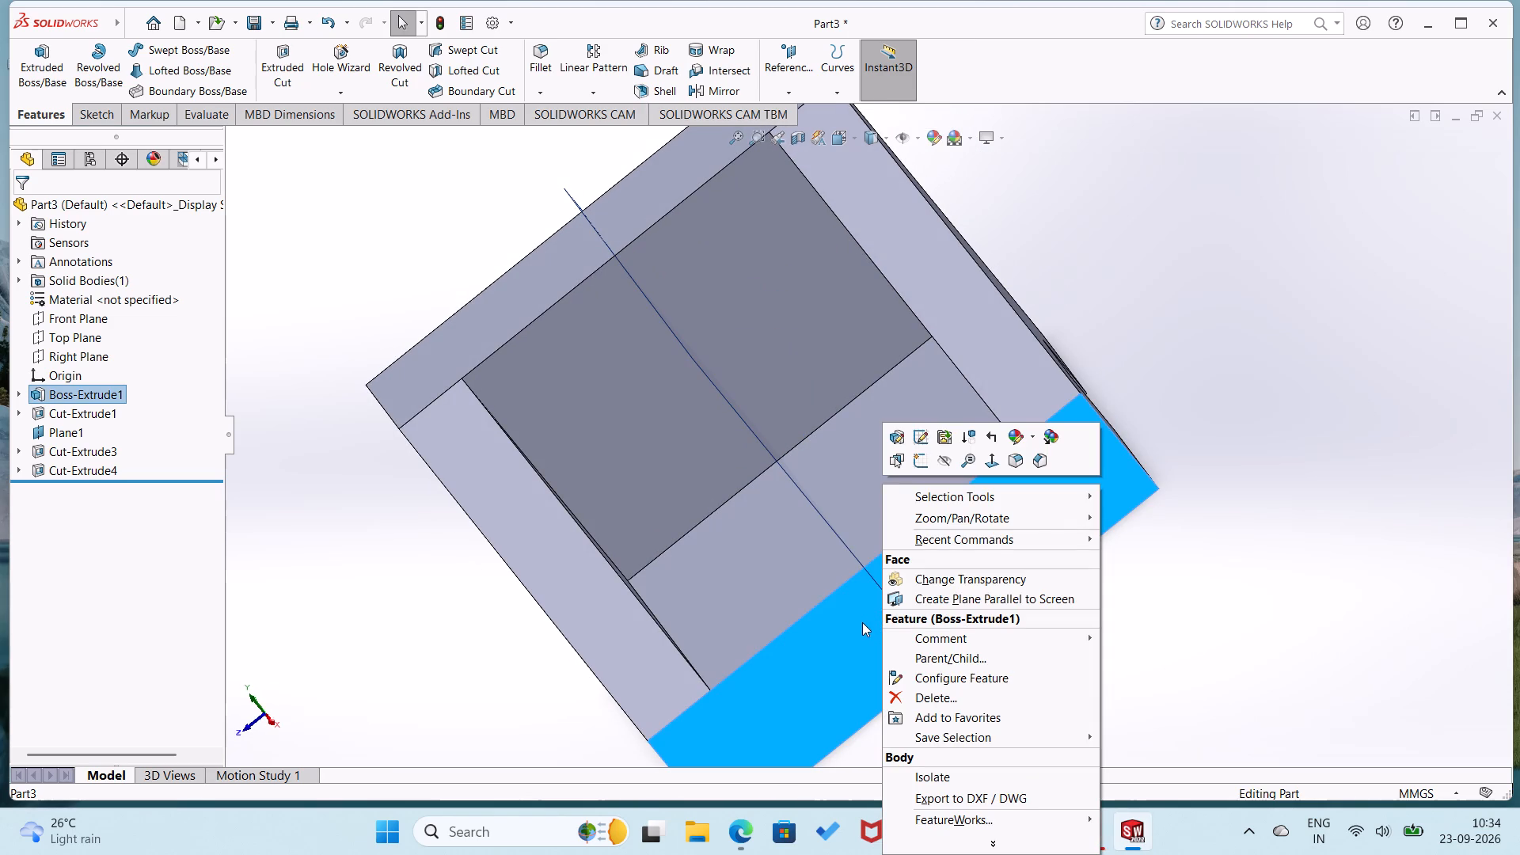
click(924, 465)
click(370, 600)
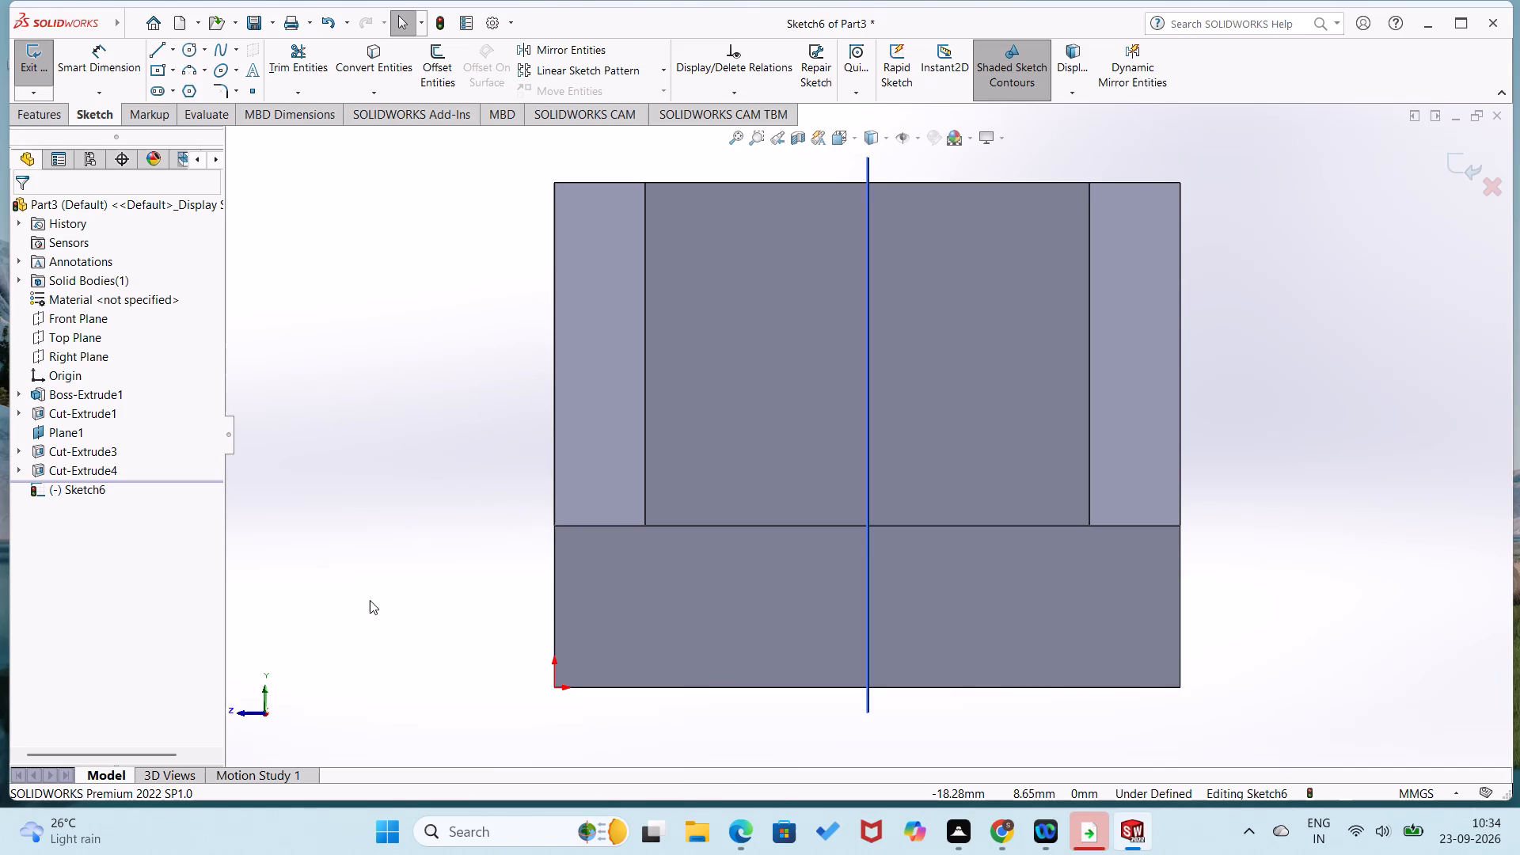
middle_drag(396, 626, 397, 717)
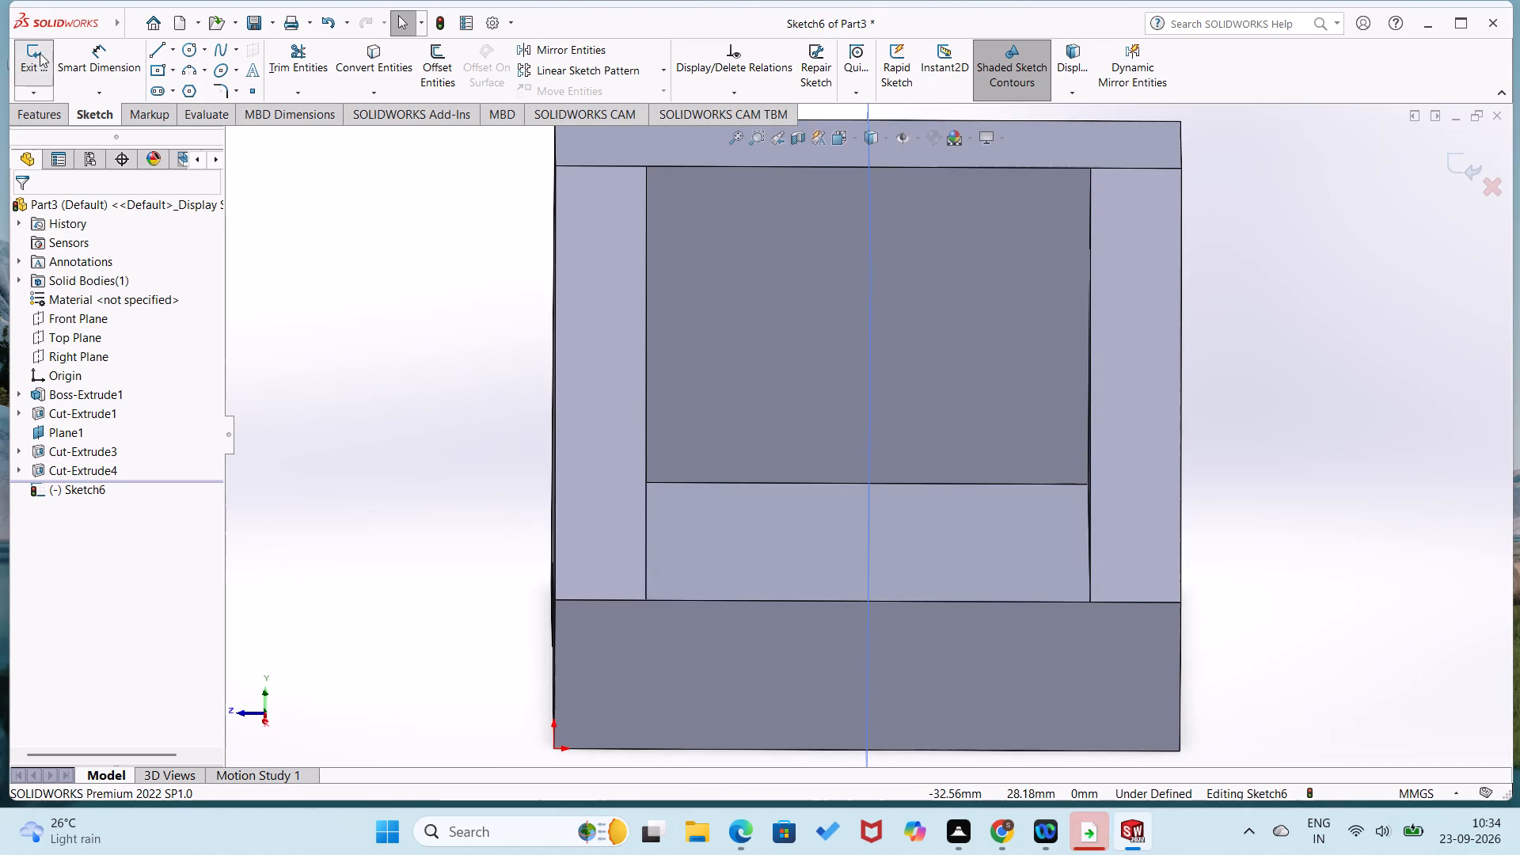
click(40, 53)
Sketch a triangle on the pocket floor with a base about 18.6 mm long on the outer edge and its apex on Plane1, about 12 mm inward.
right_click(739, 560)
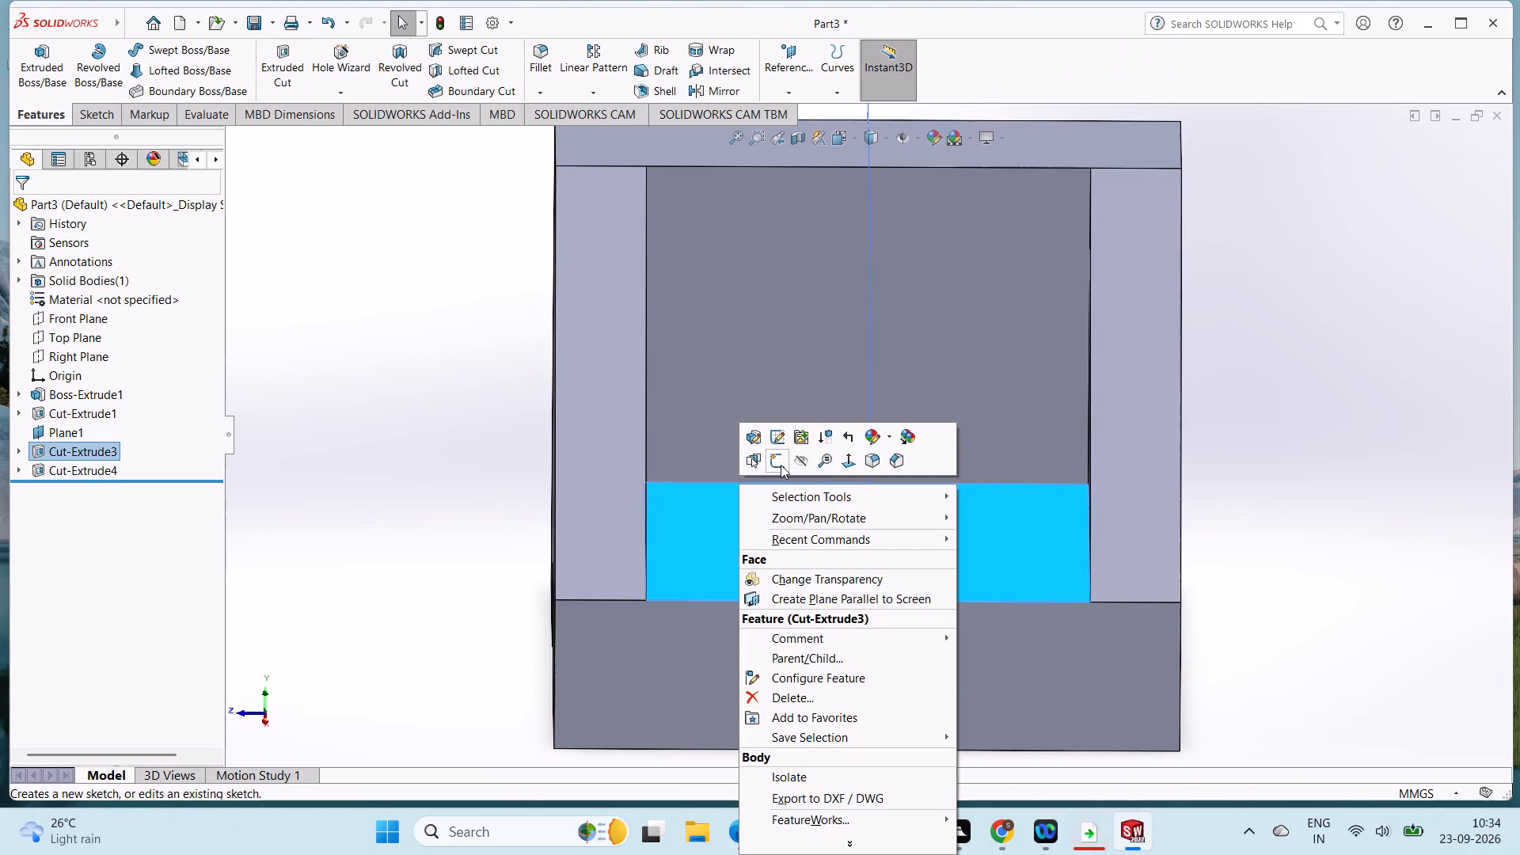
click(781, 465)
click(466, 587)
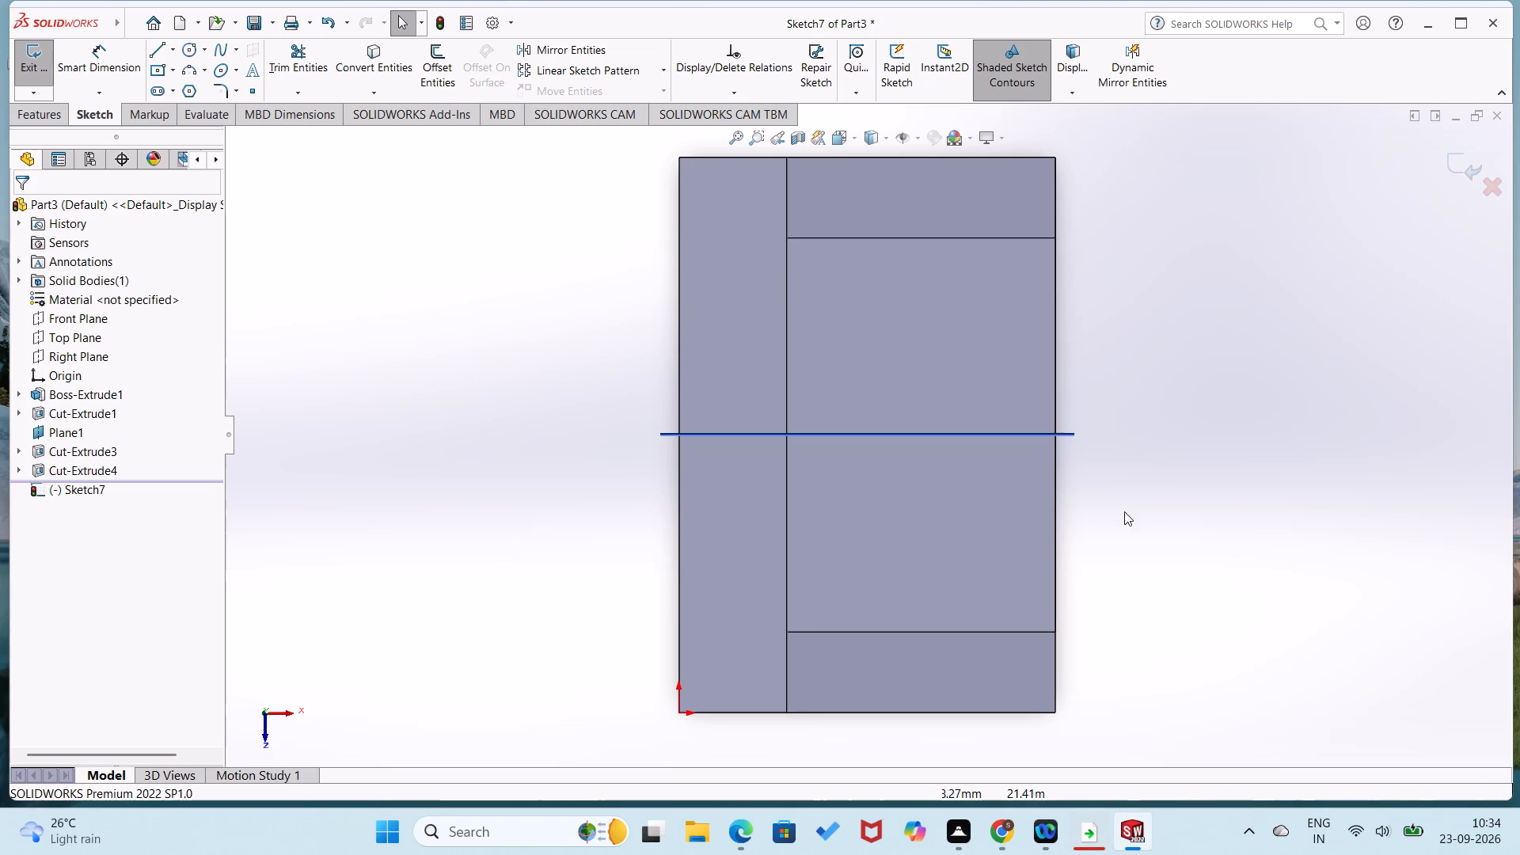
right_drag(1316, 420, 1263, 455)
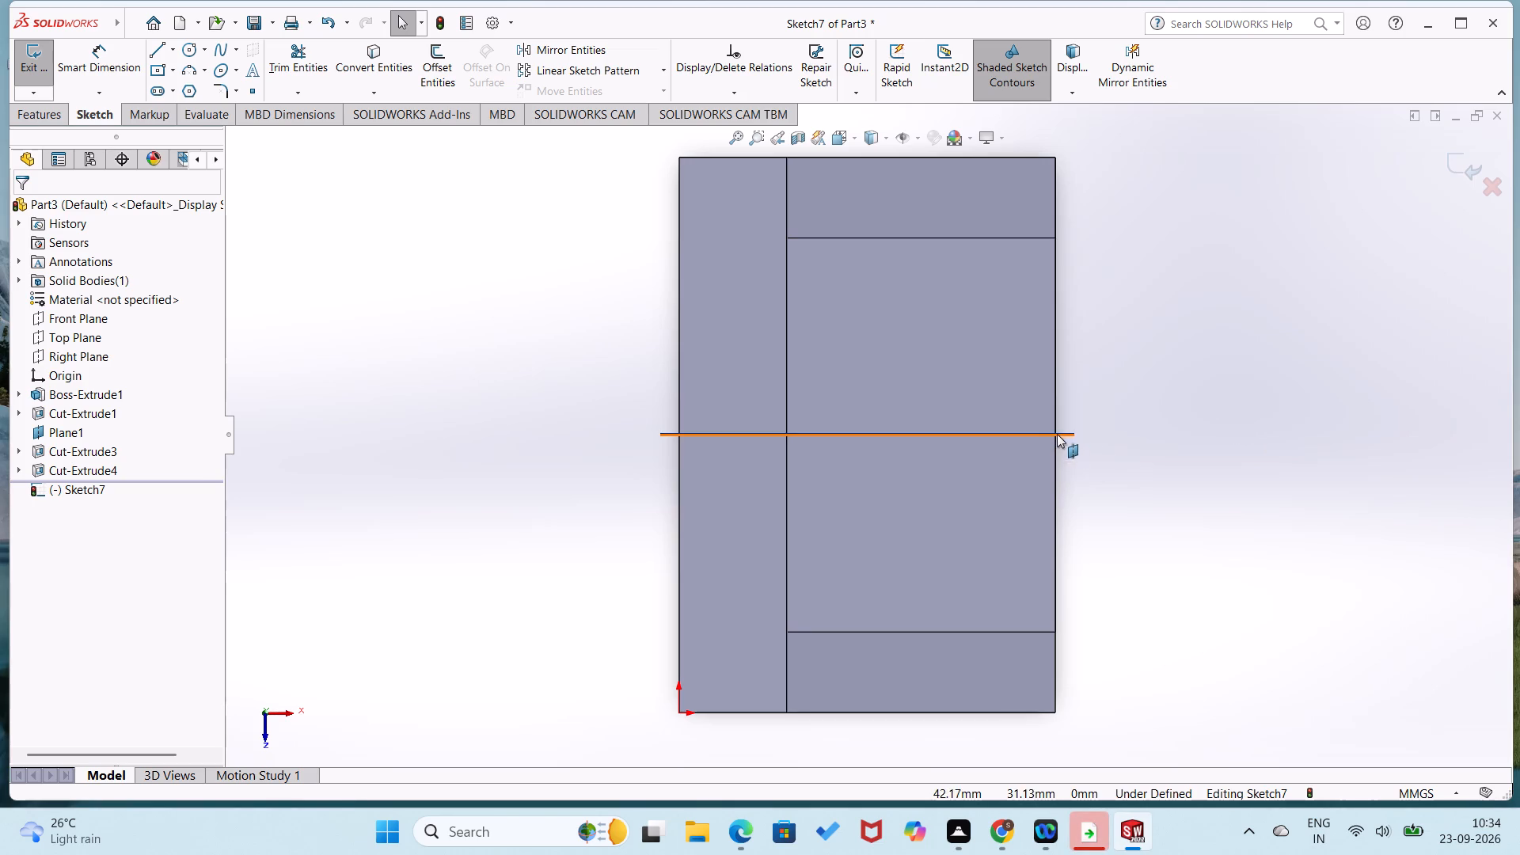
right_drag(1331, 403, 1074, 536)
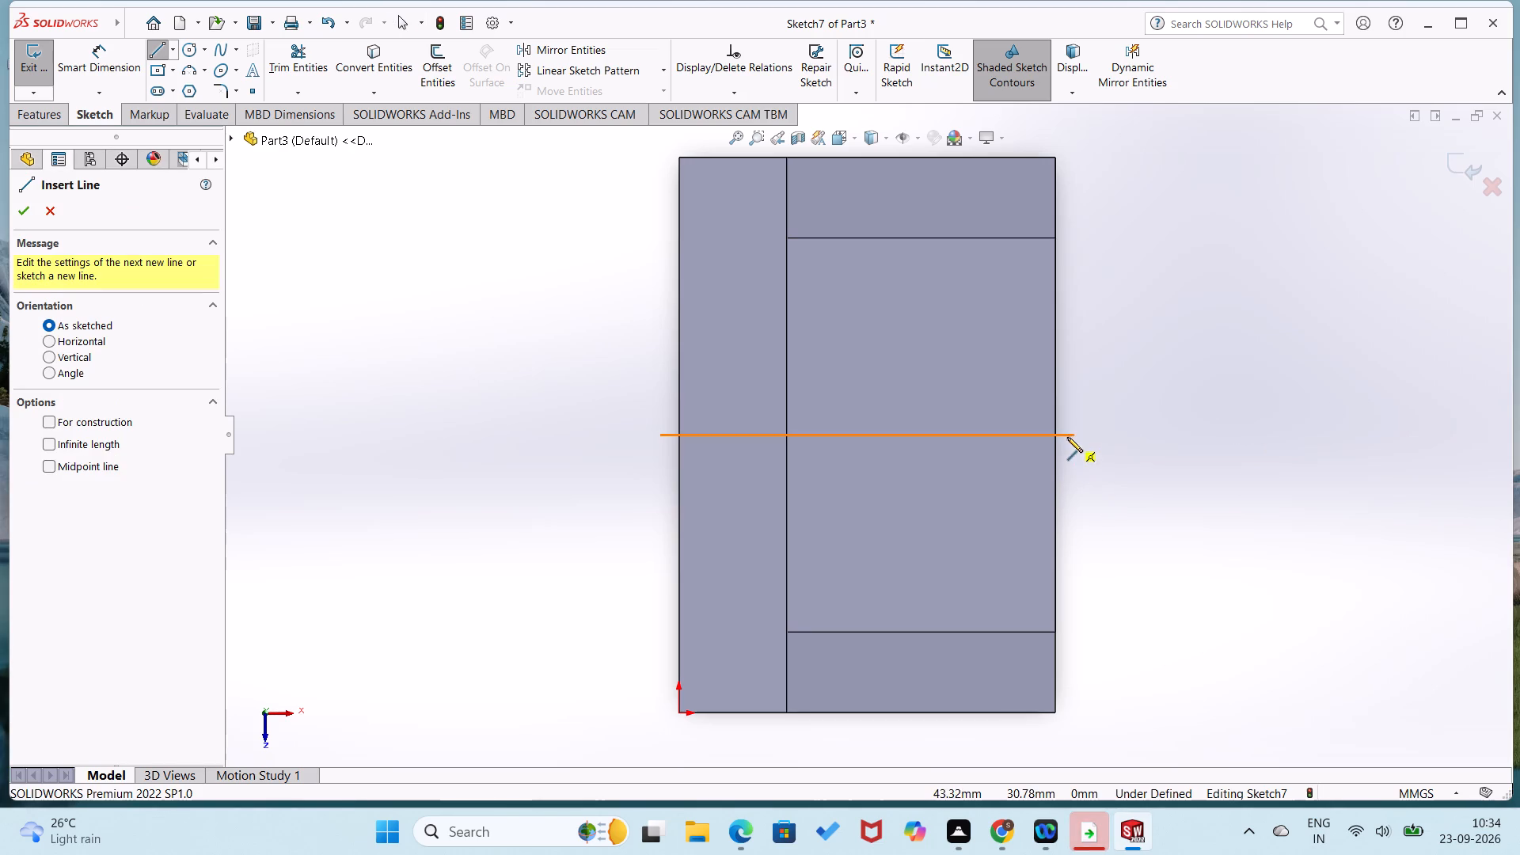
click(1054, 363)
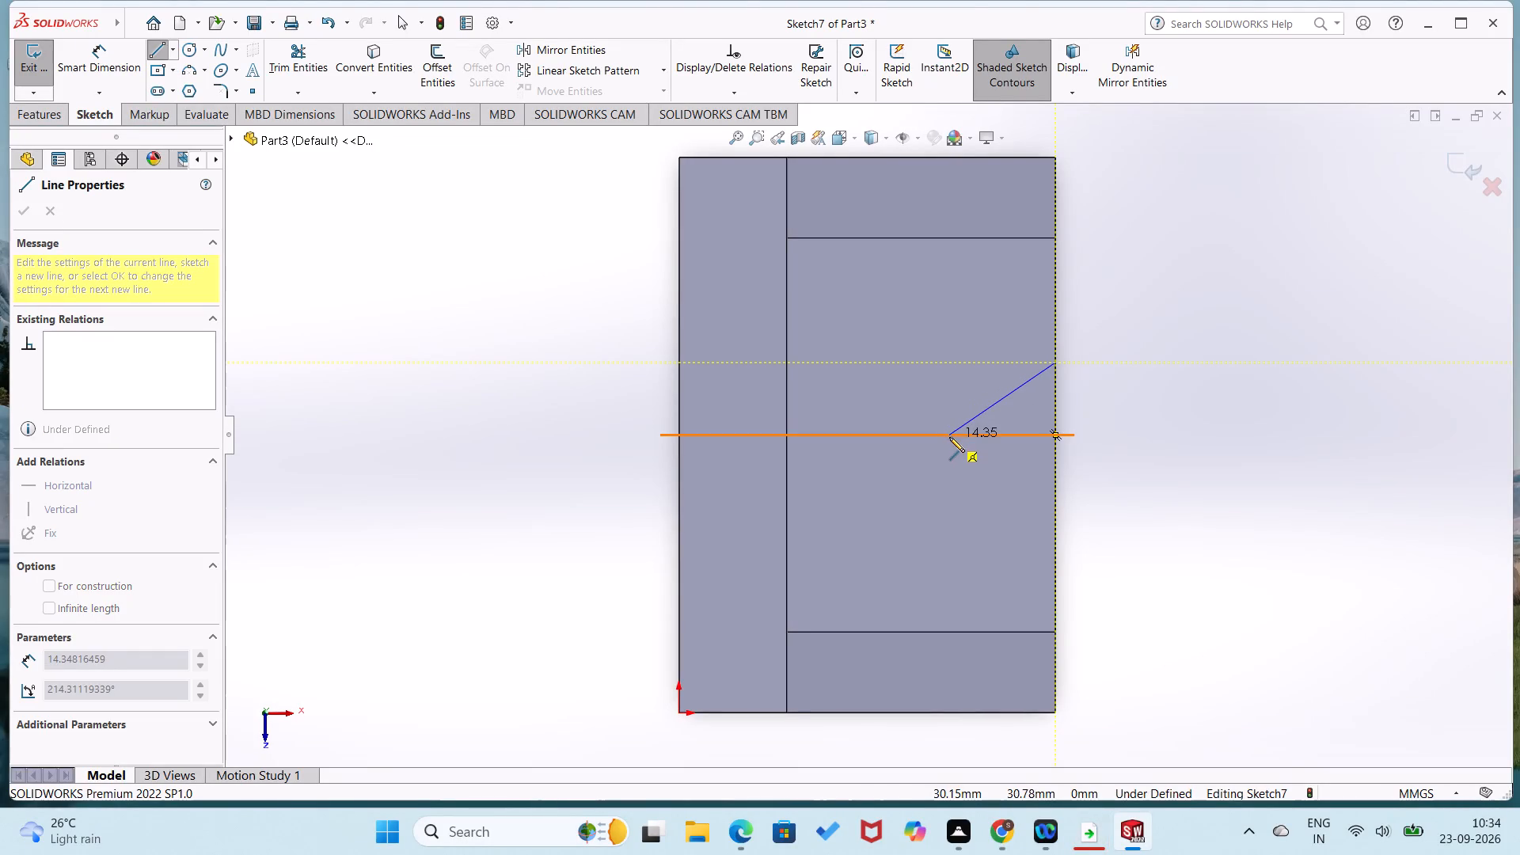
click(951, 438)
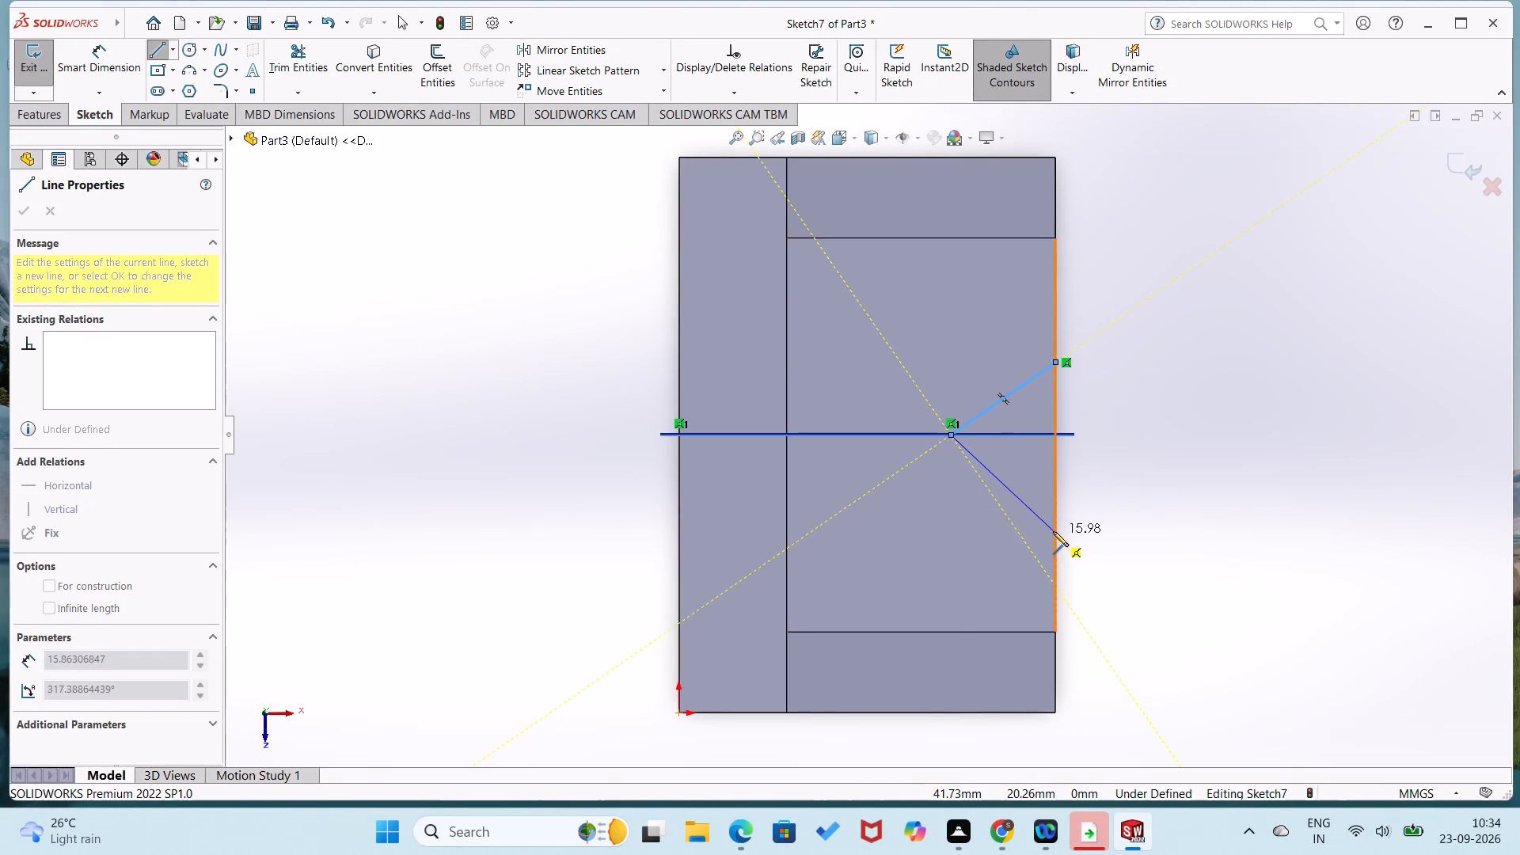
click(1054, 529)
click(1054, 365)
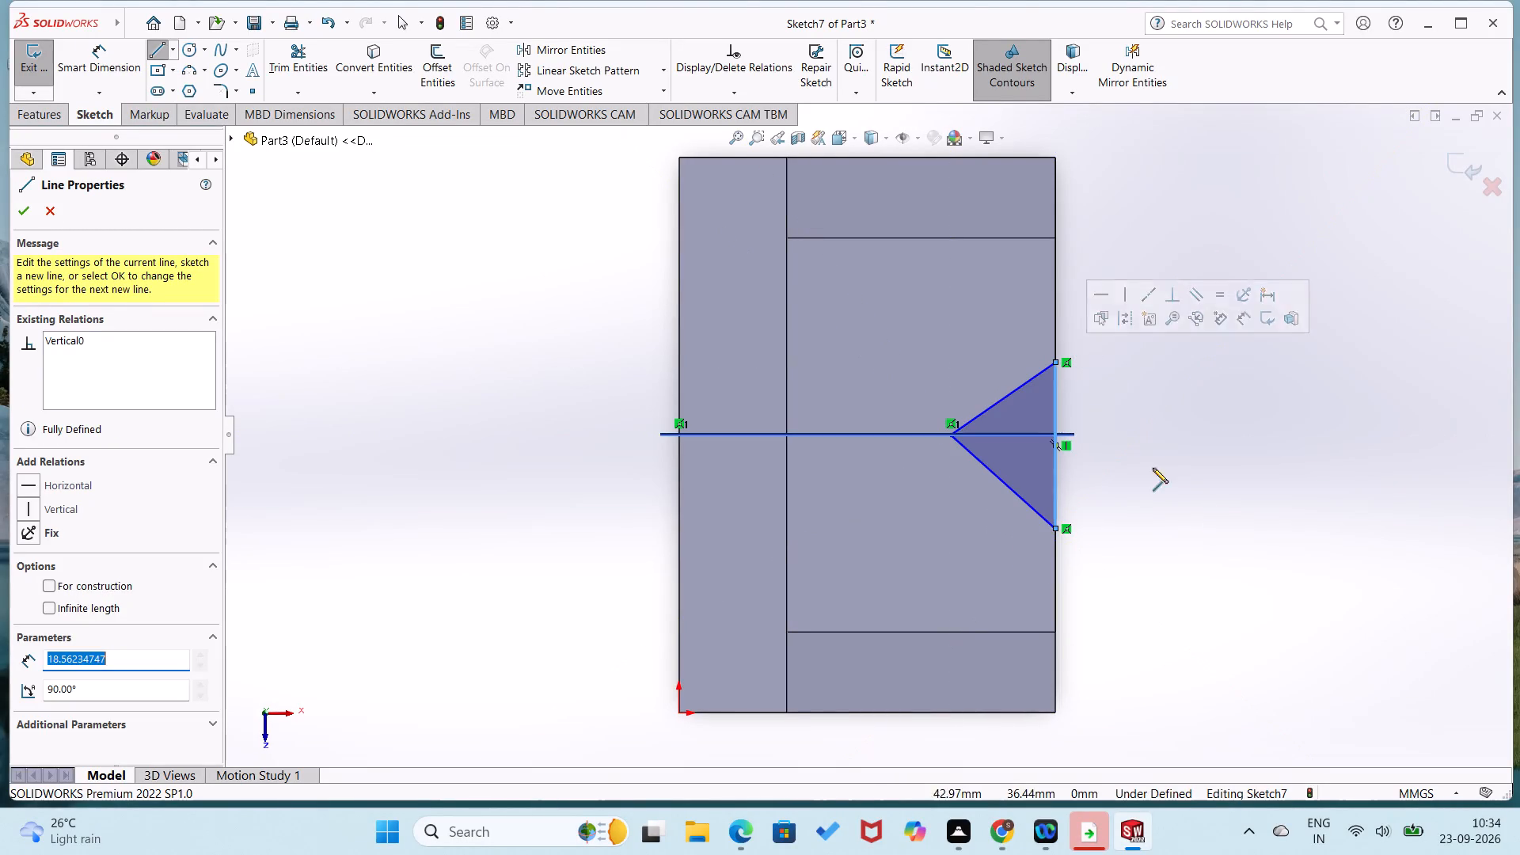
Dimension each of the triangle's two base vertices 9 mm from the apex, measured along the block's outer edge.
right_drag(1210, 510, 1242, 355)
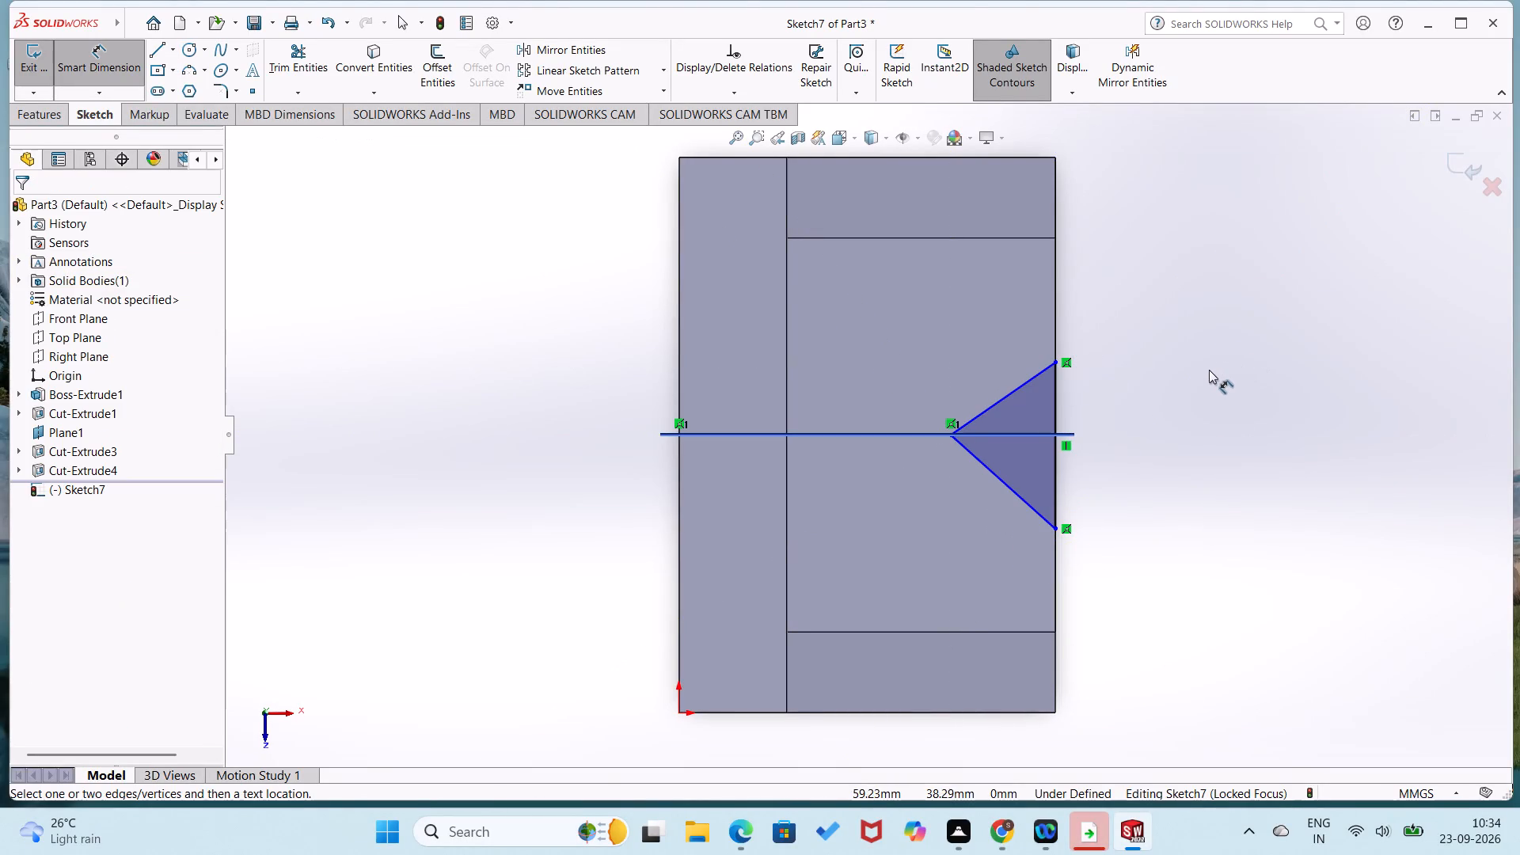
click(1058, 528)
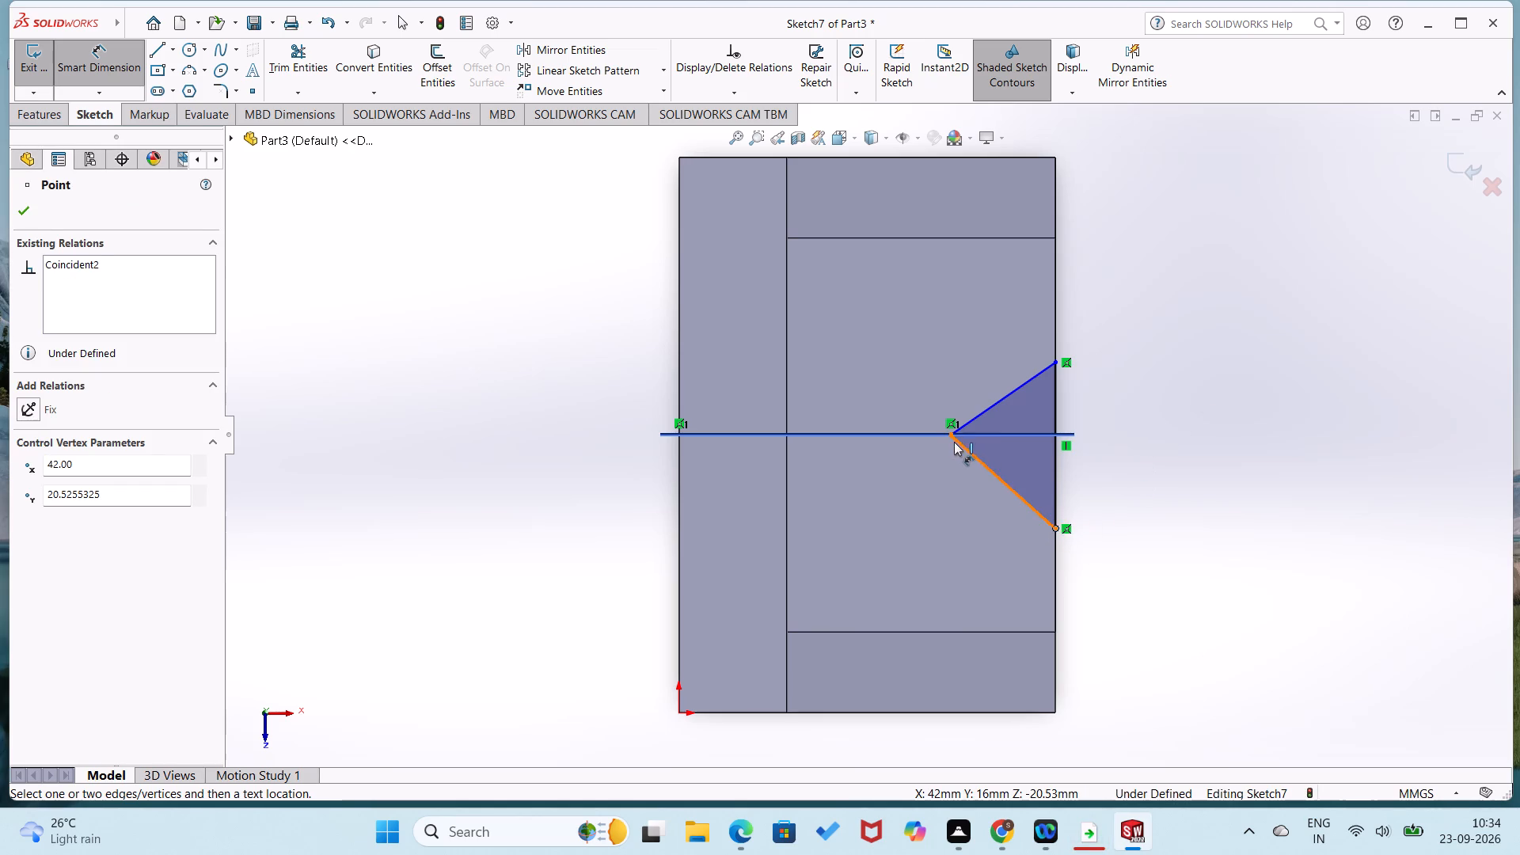
click(949, 431)
click(1154, 484)
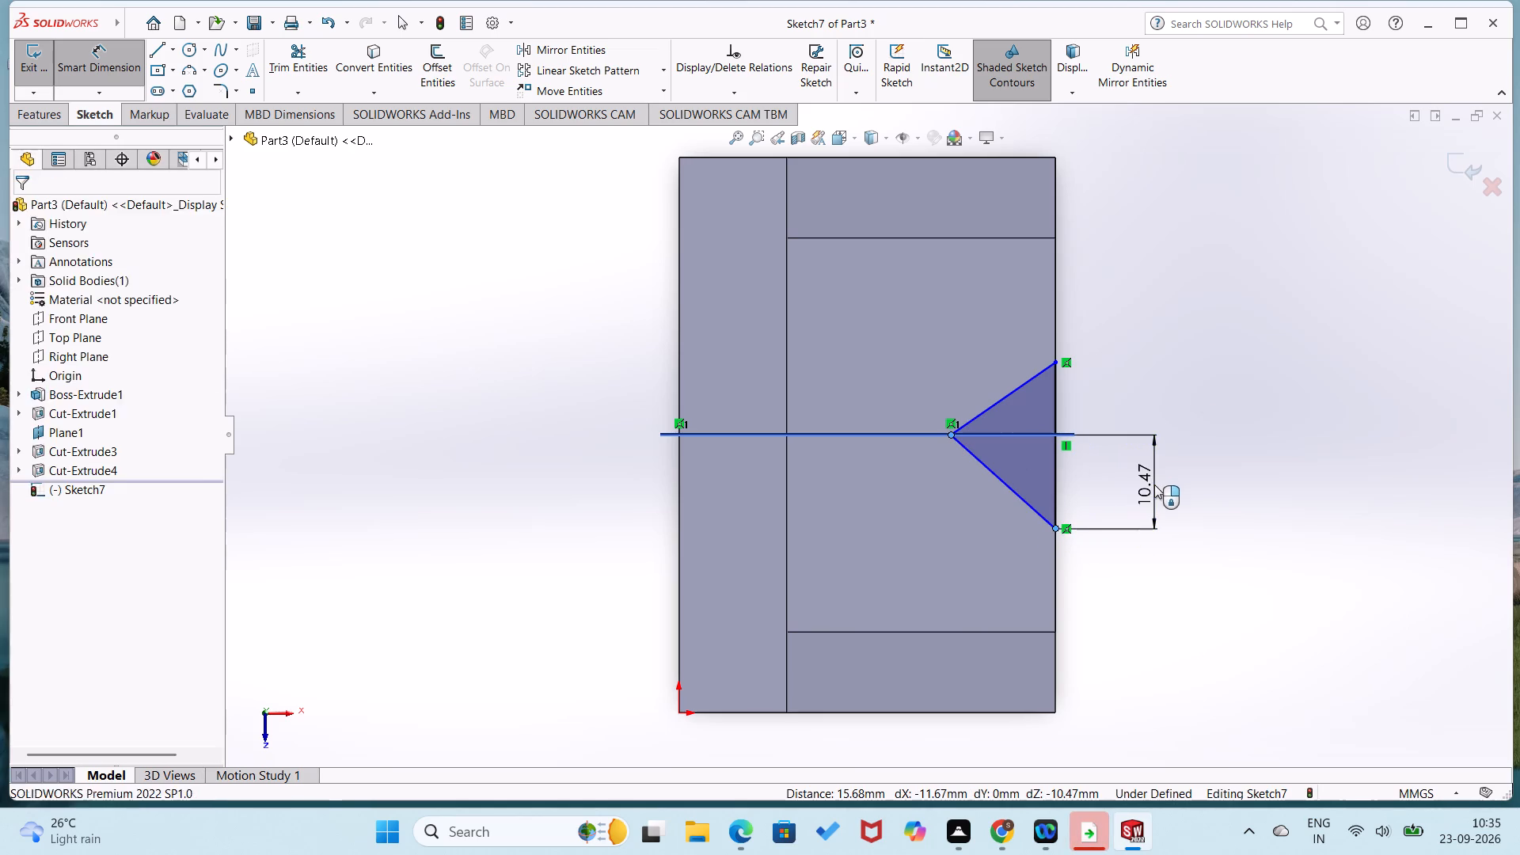
key(6)
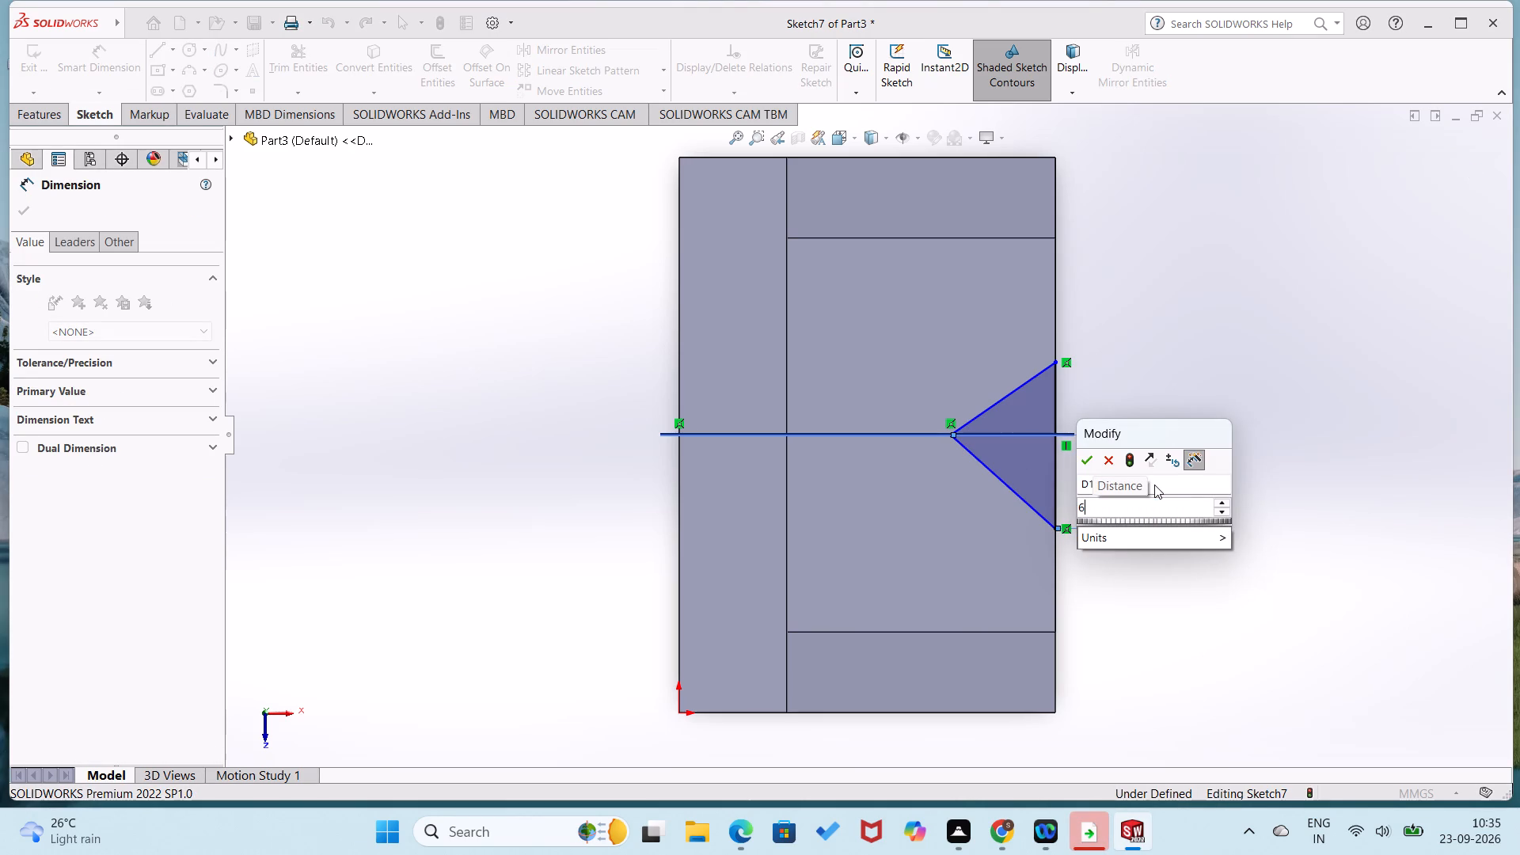
key(BackSpace)
key(9)
key(Return)
click(1161, 382)
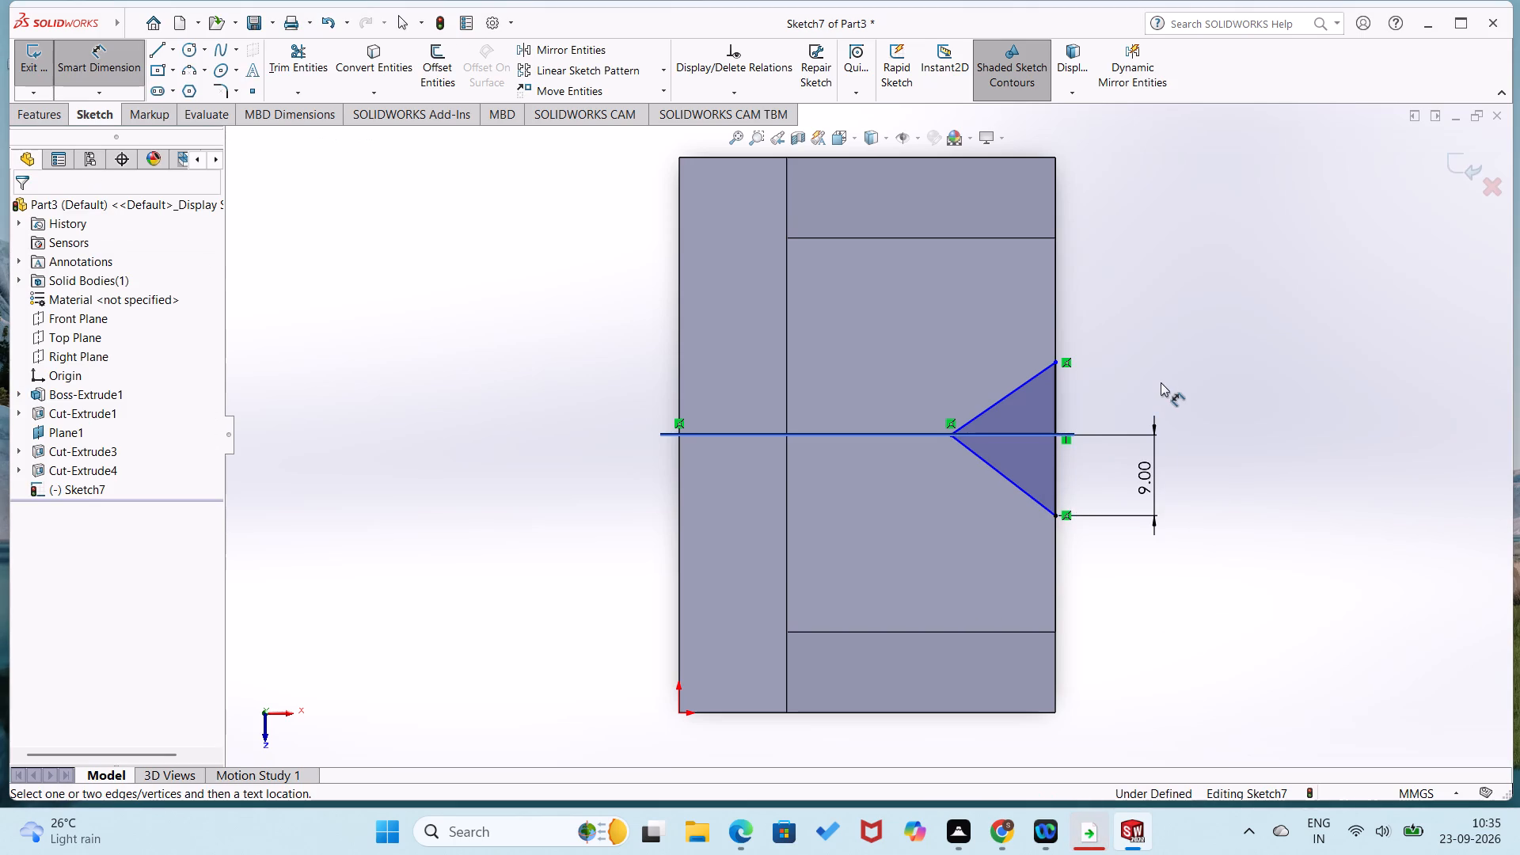
click(1058, 364)
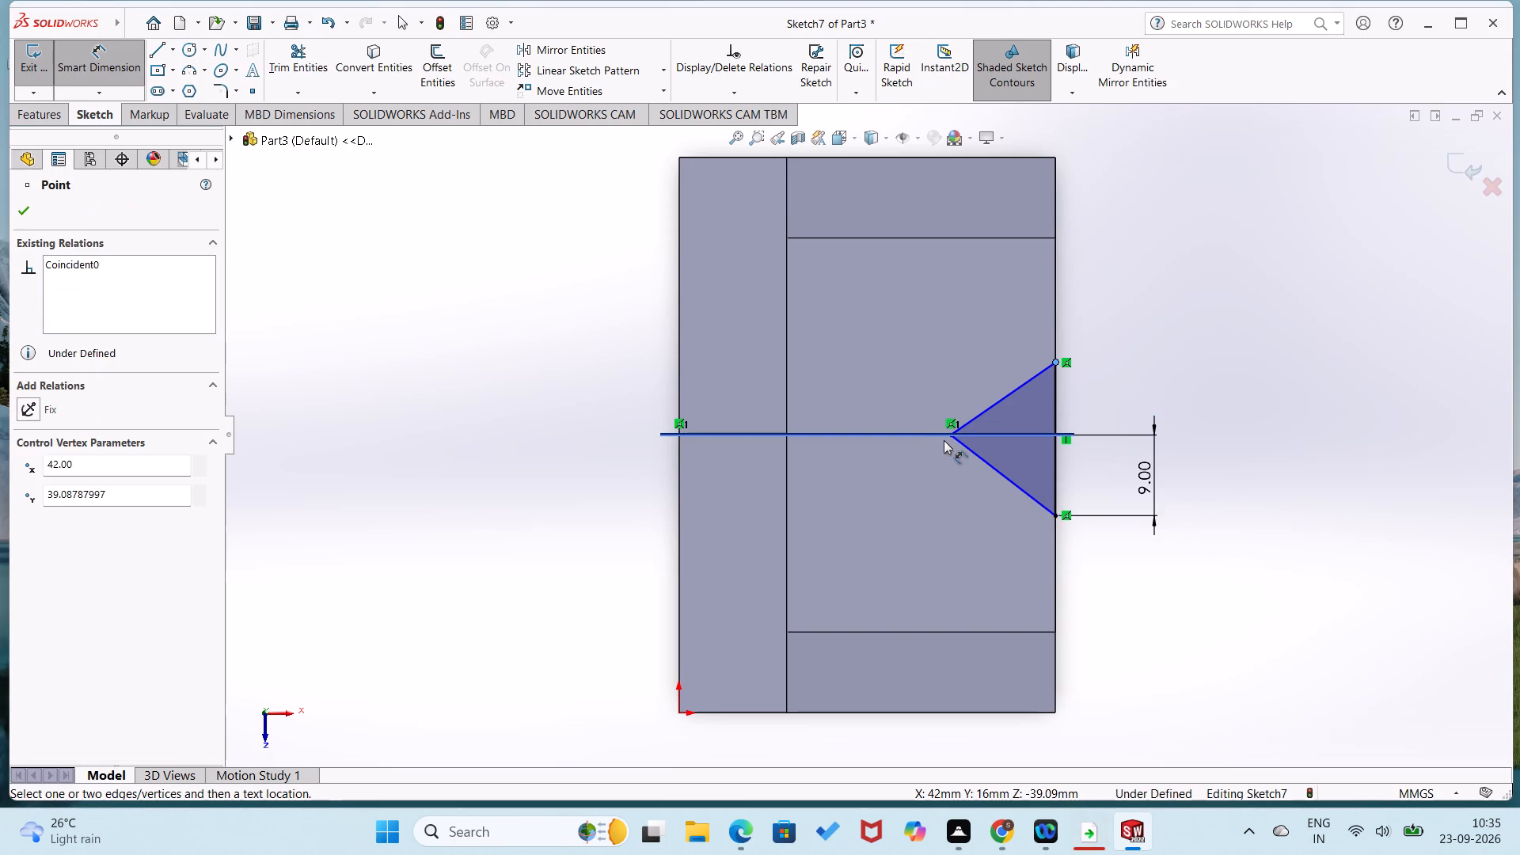
click(953, 431)
click(1127, 388)
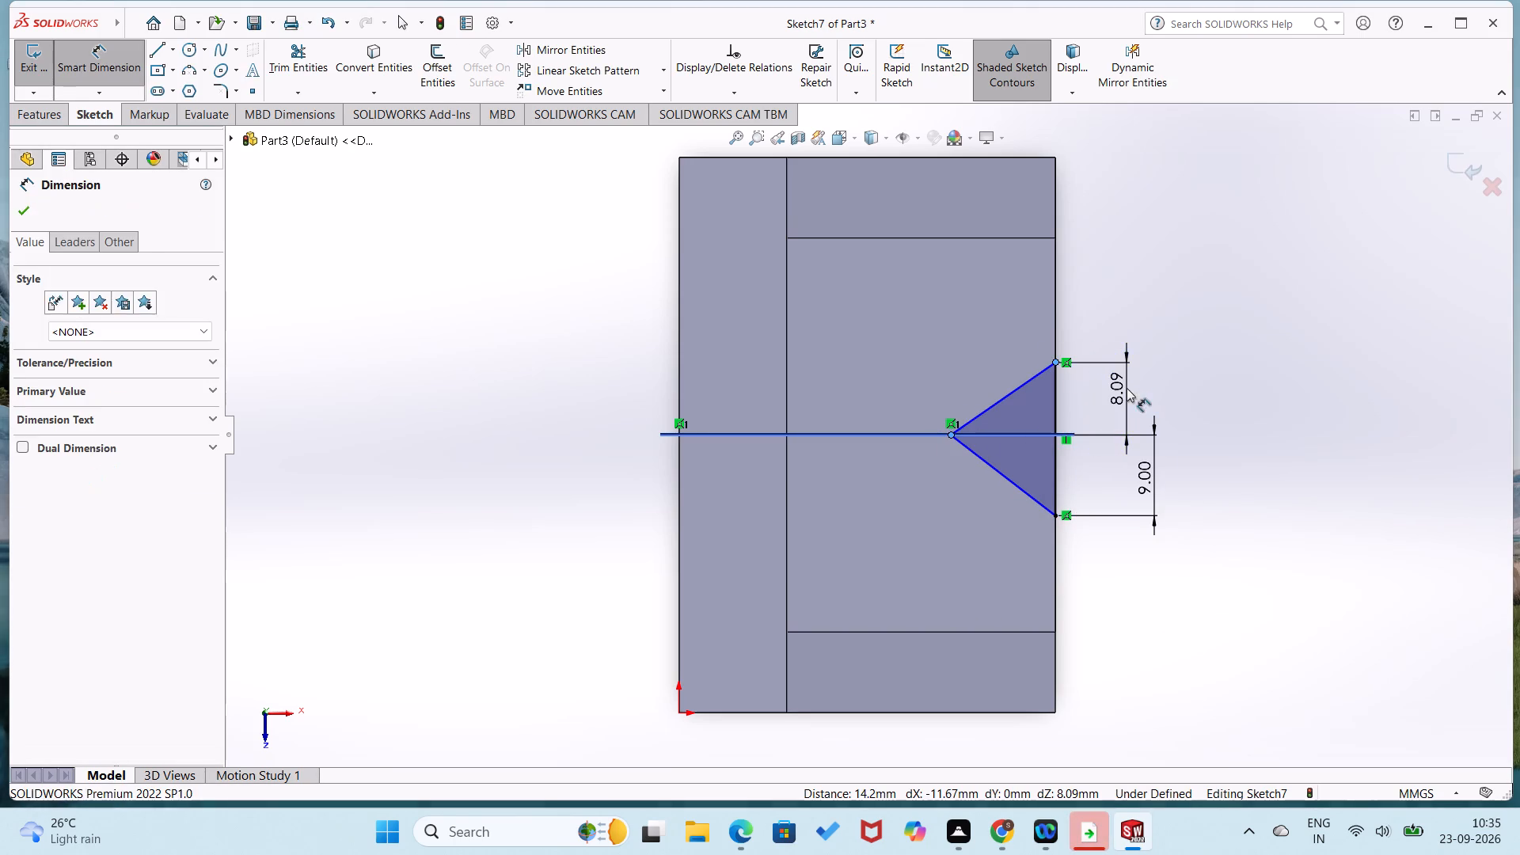
key(9)
key(Return)
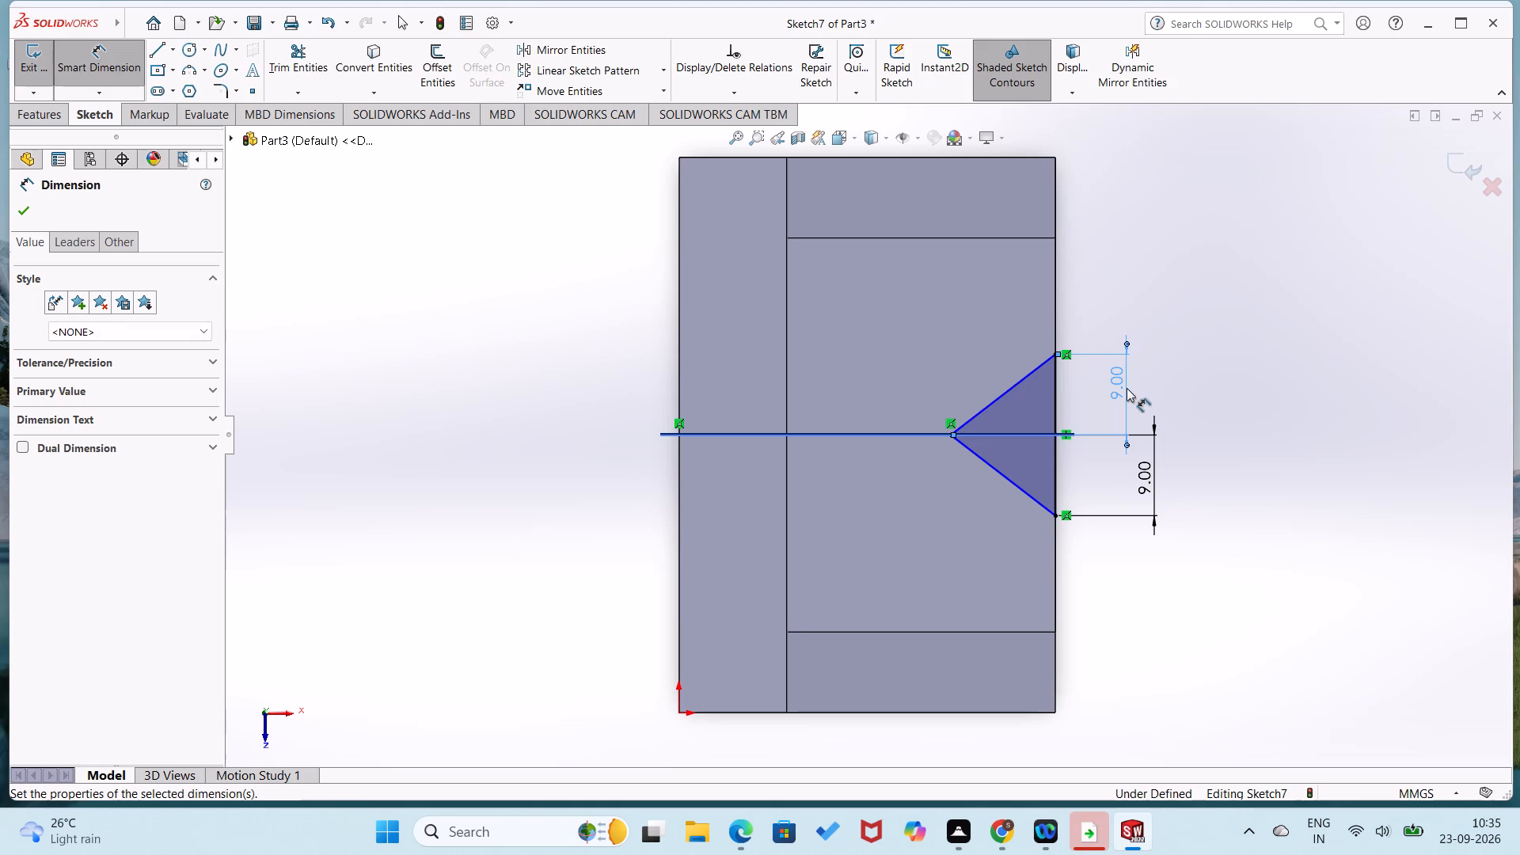
click(1219, 394)
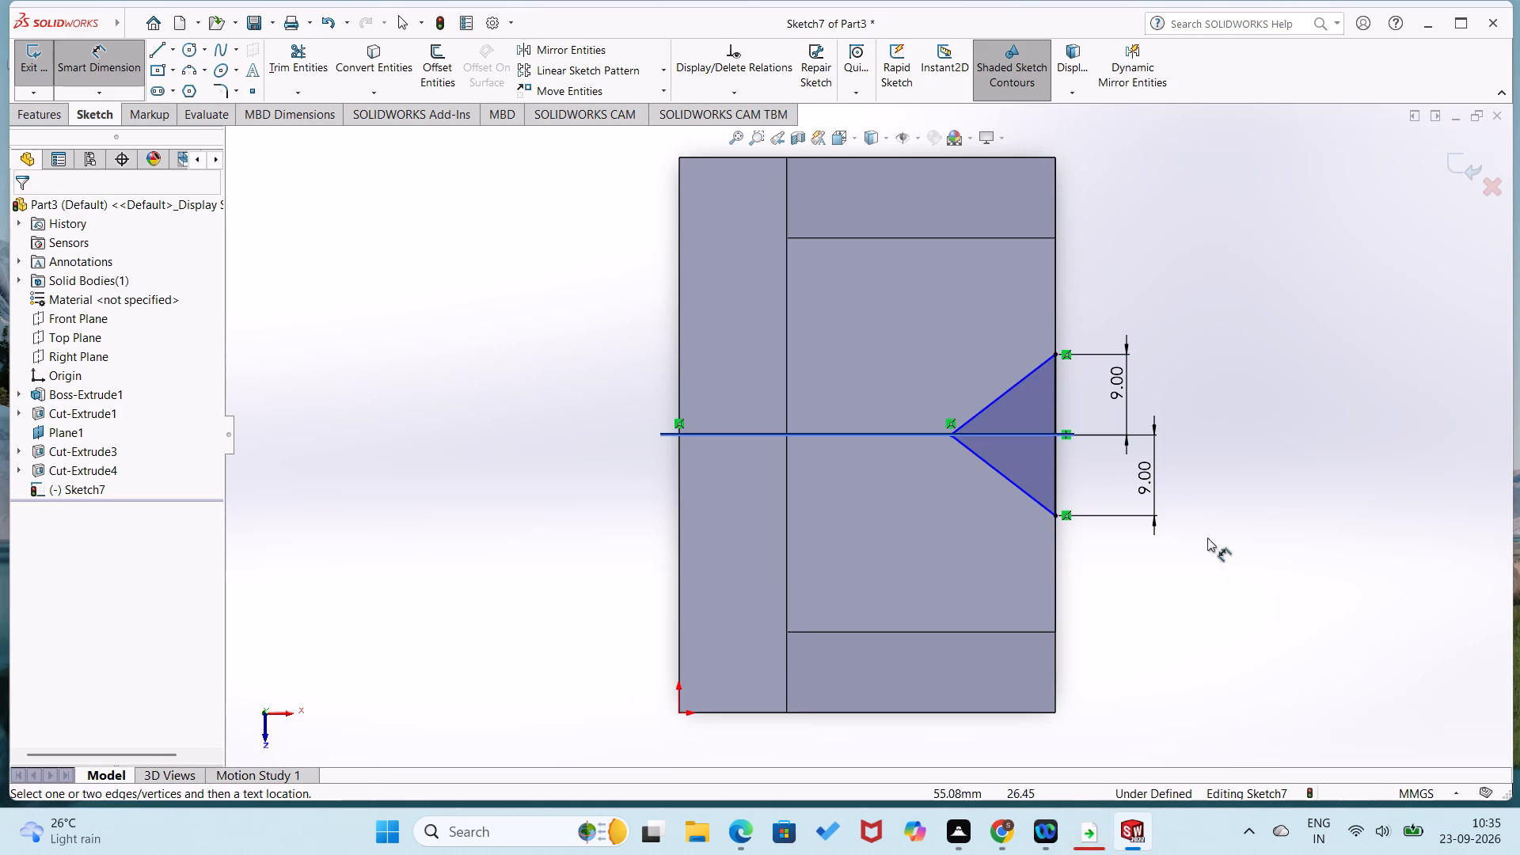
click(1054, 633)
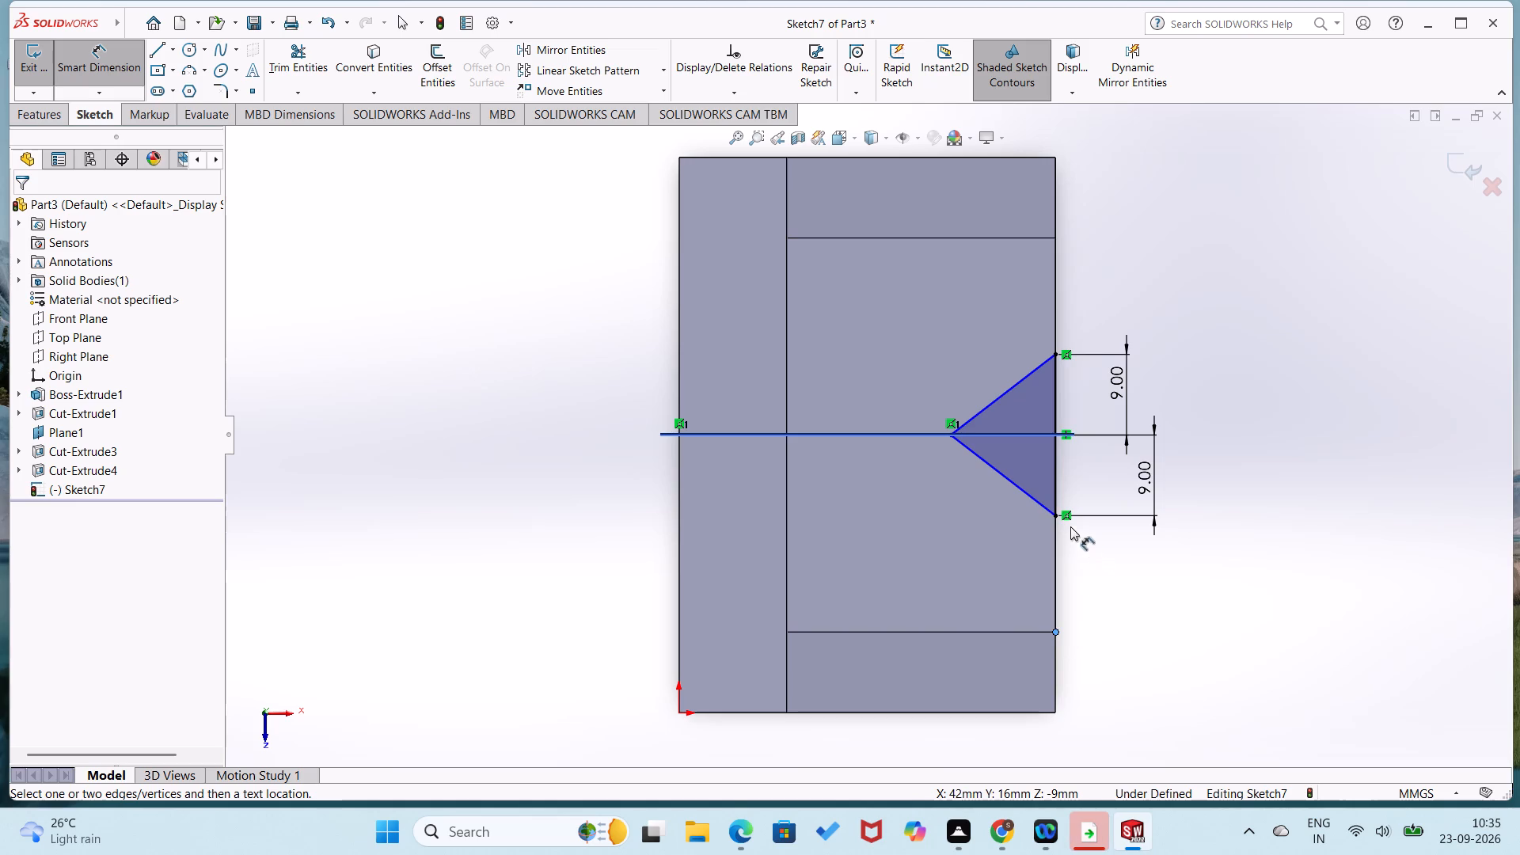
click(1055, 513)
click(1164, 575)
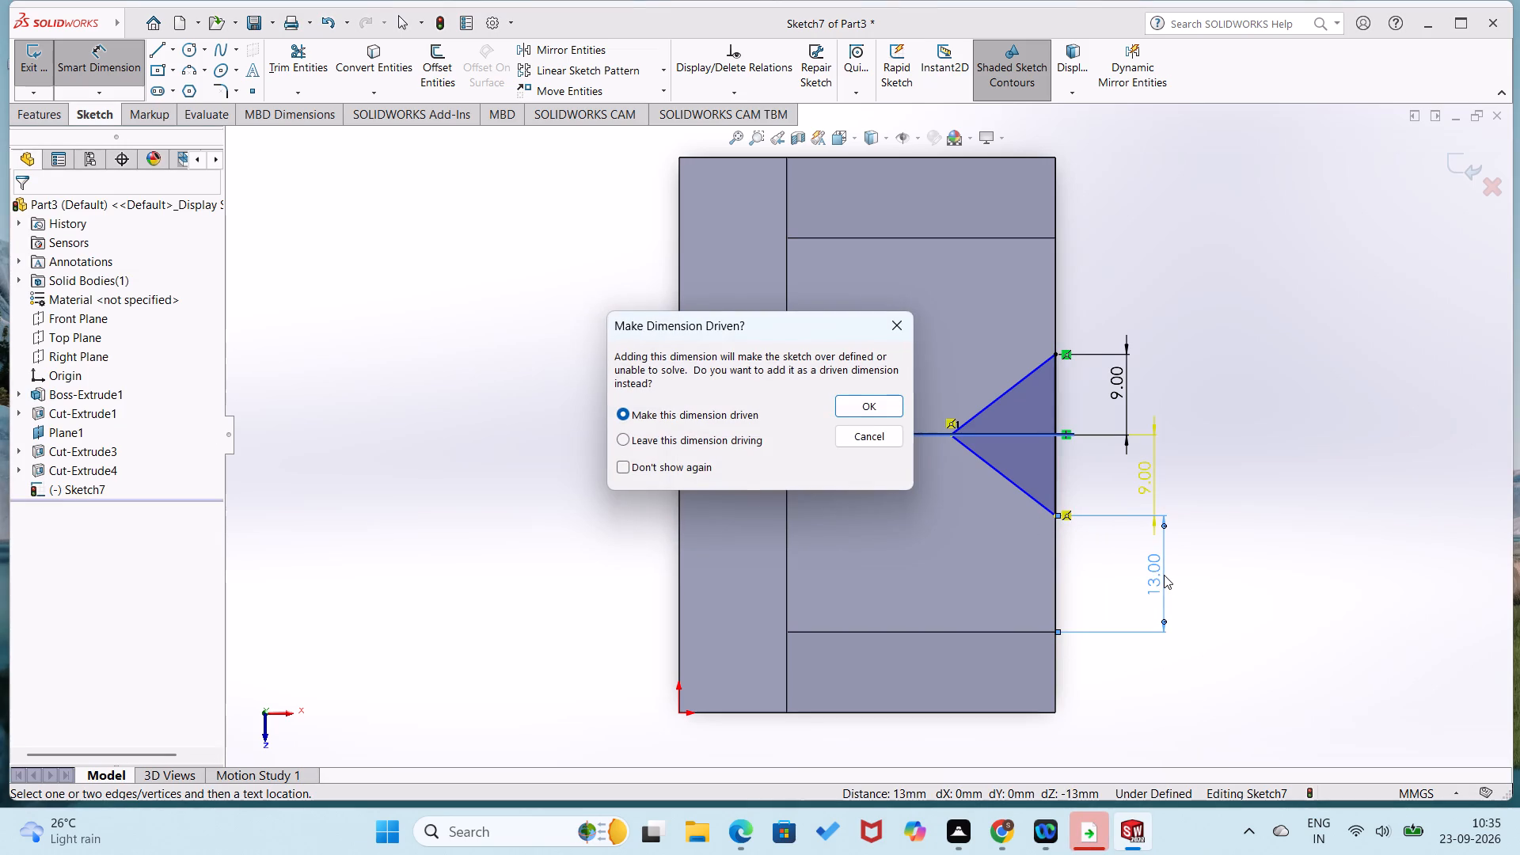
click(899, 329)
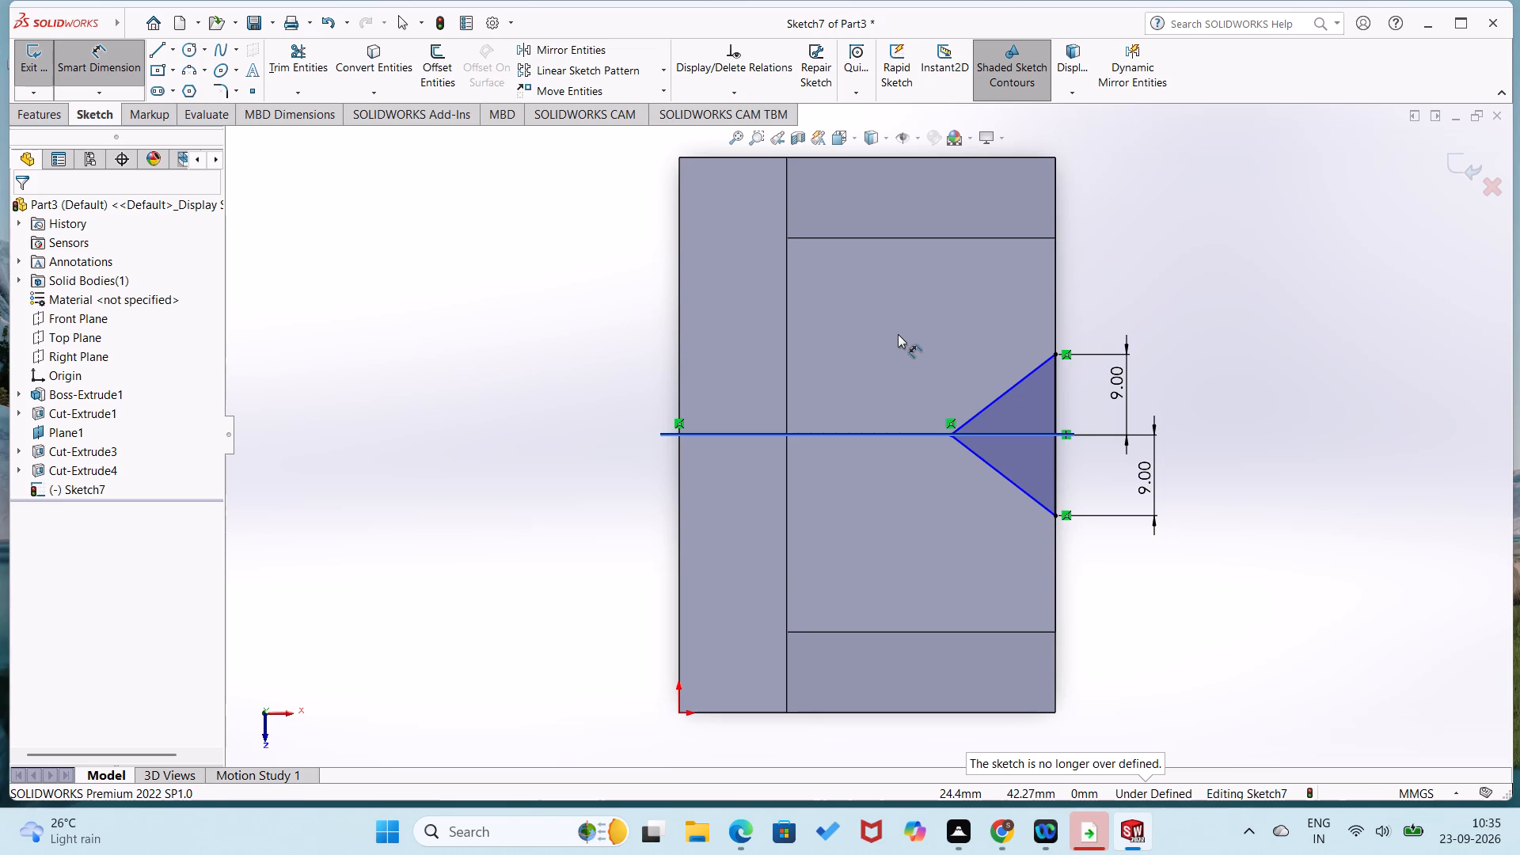
Dimension the triangle's depth from the outer edge to its apex as 16 mm.
click(983, 407)
click(1009, 335)
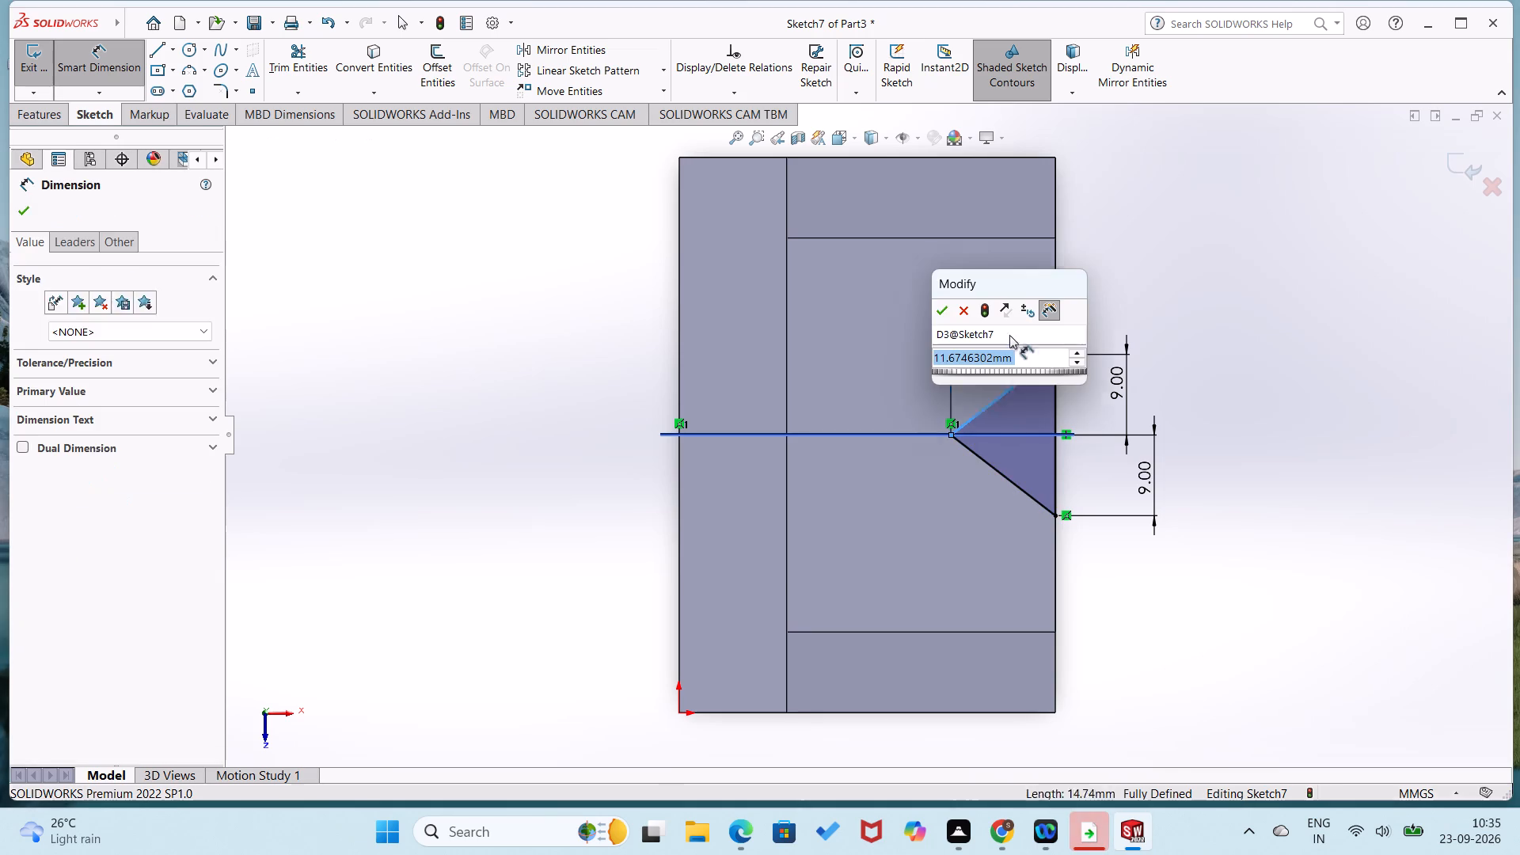
text(16)
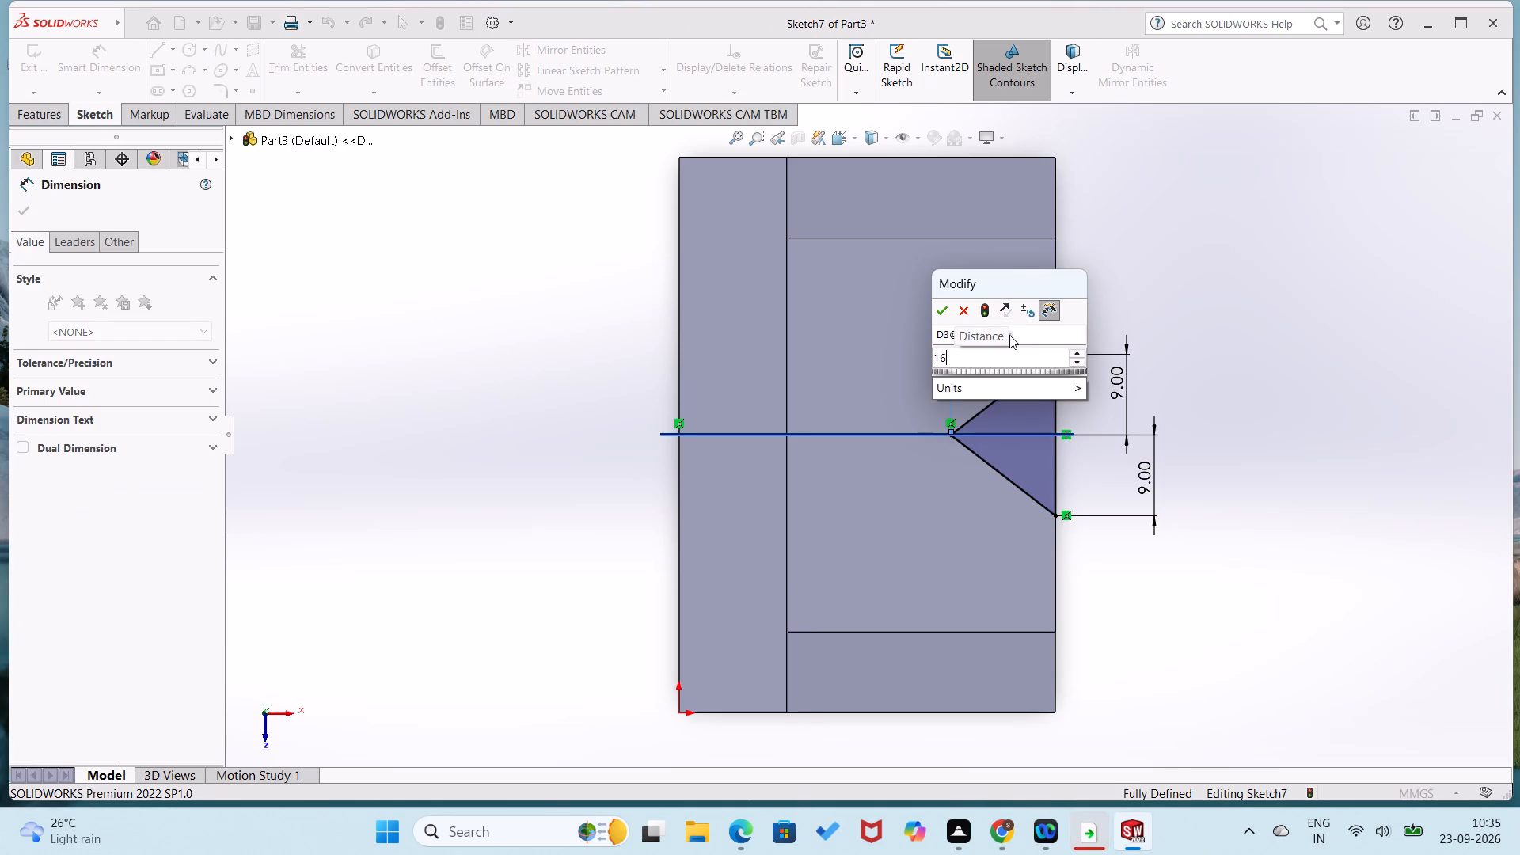
key(Return)
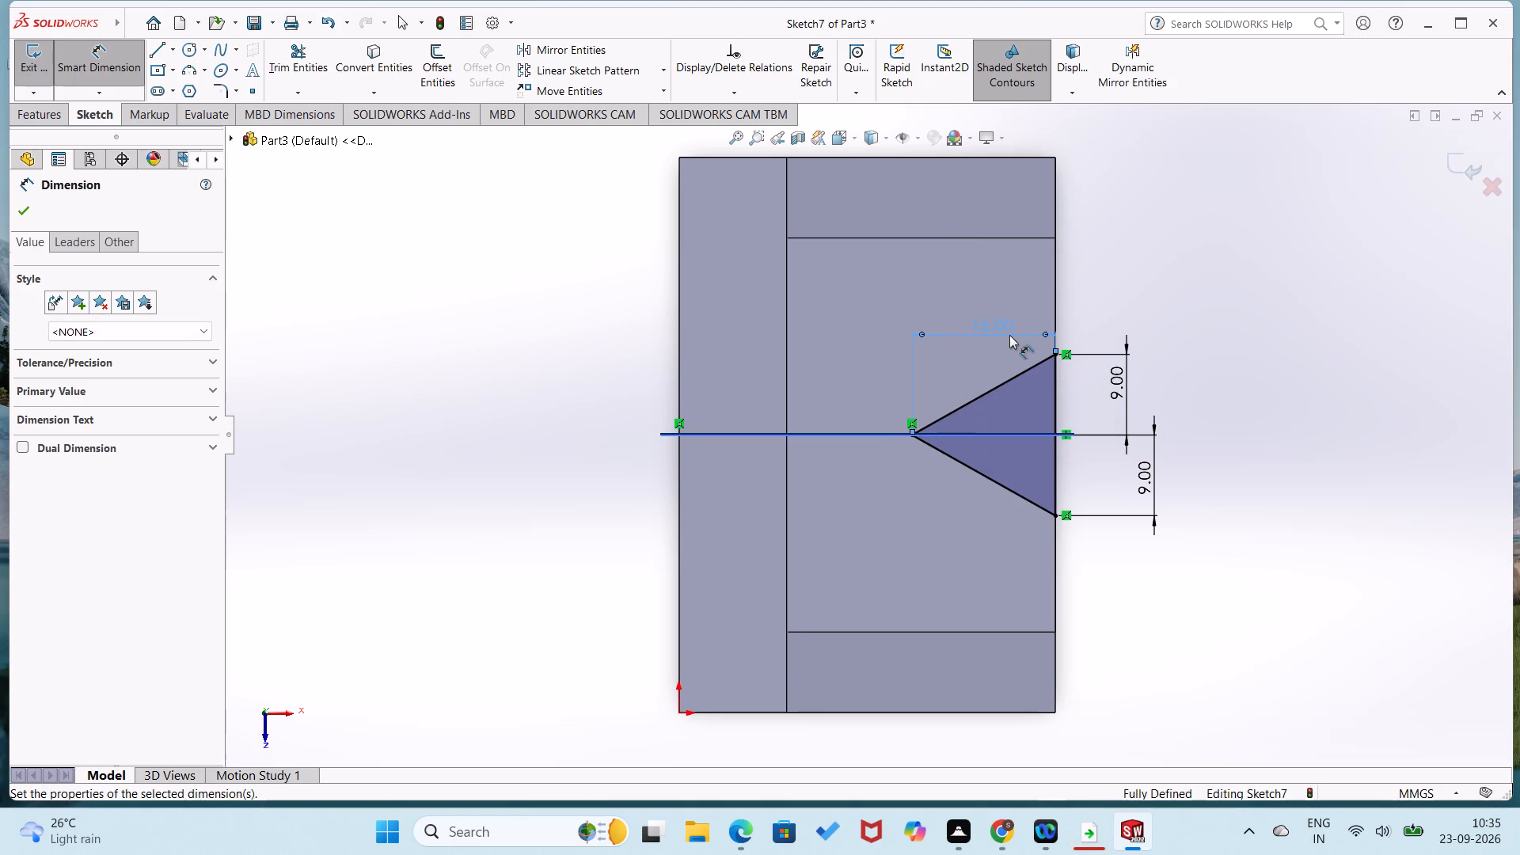
click(1168, 241)
Set the triangle's depth dimension to 9 mm.
middle_drag(1206, 329, 1206, 322)
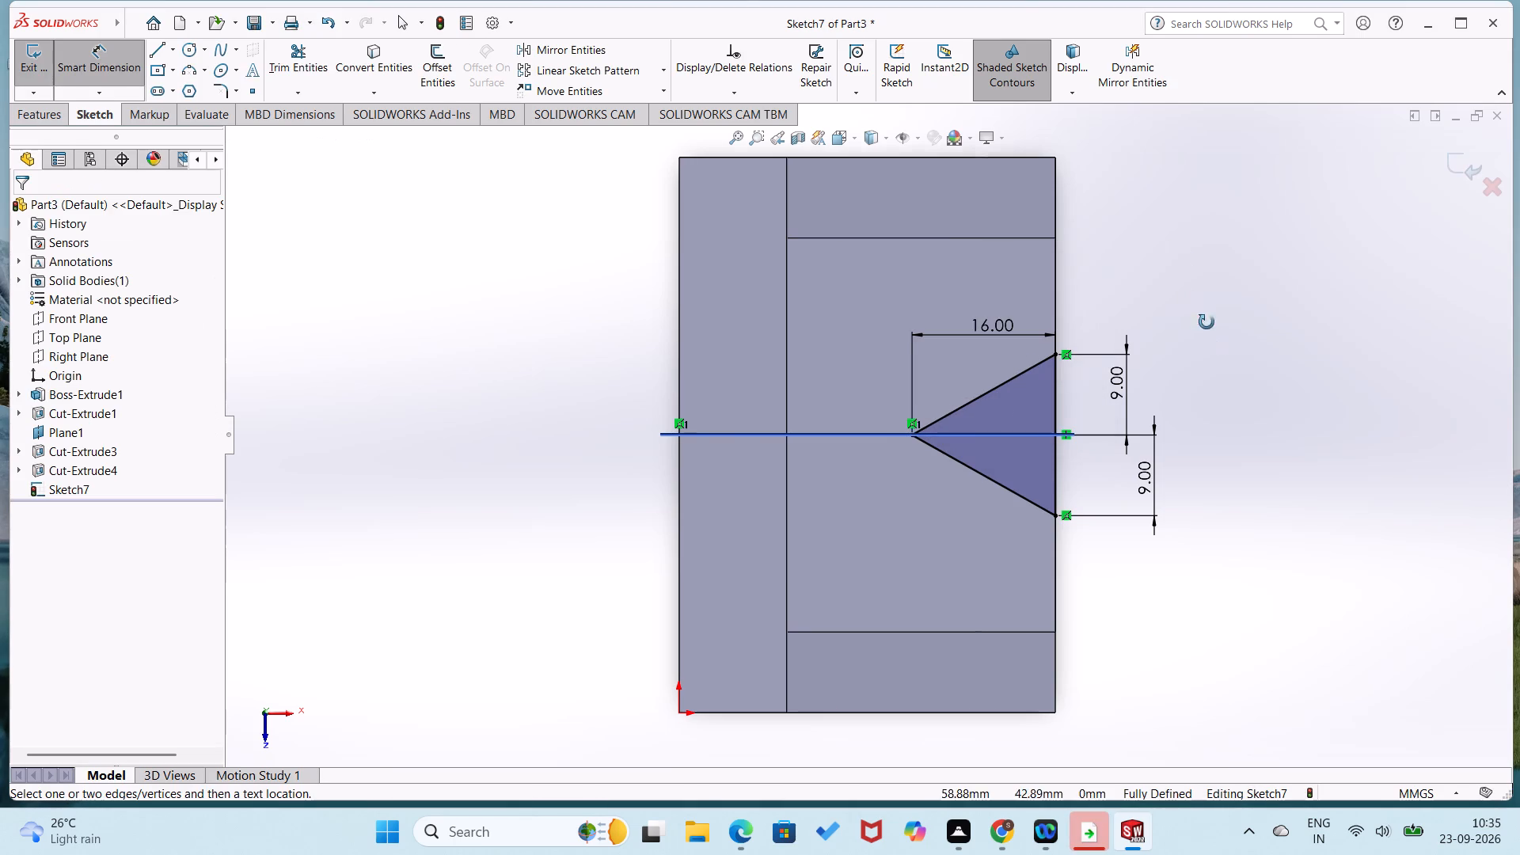
middle_drag(1206, 322, 1107, 234)
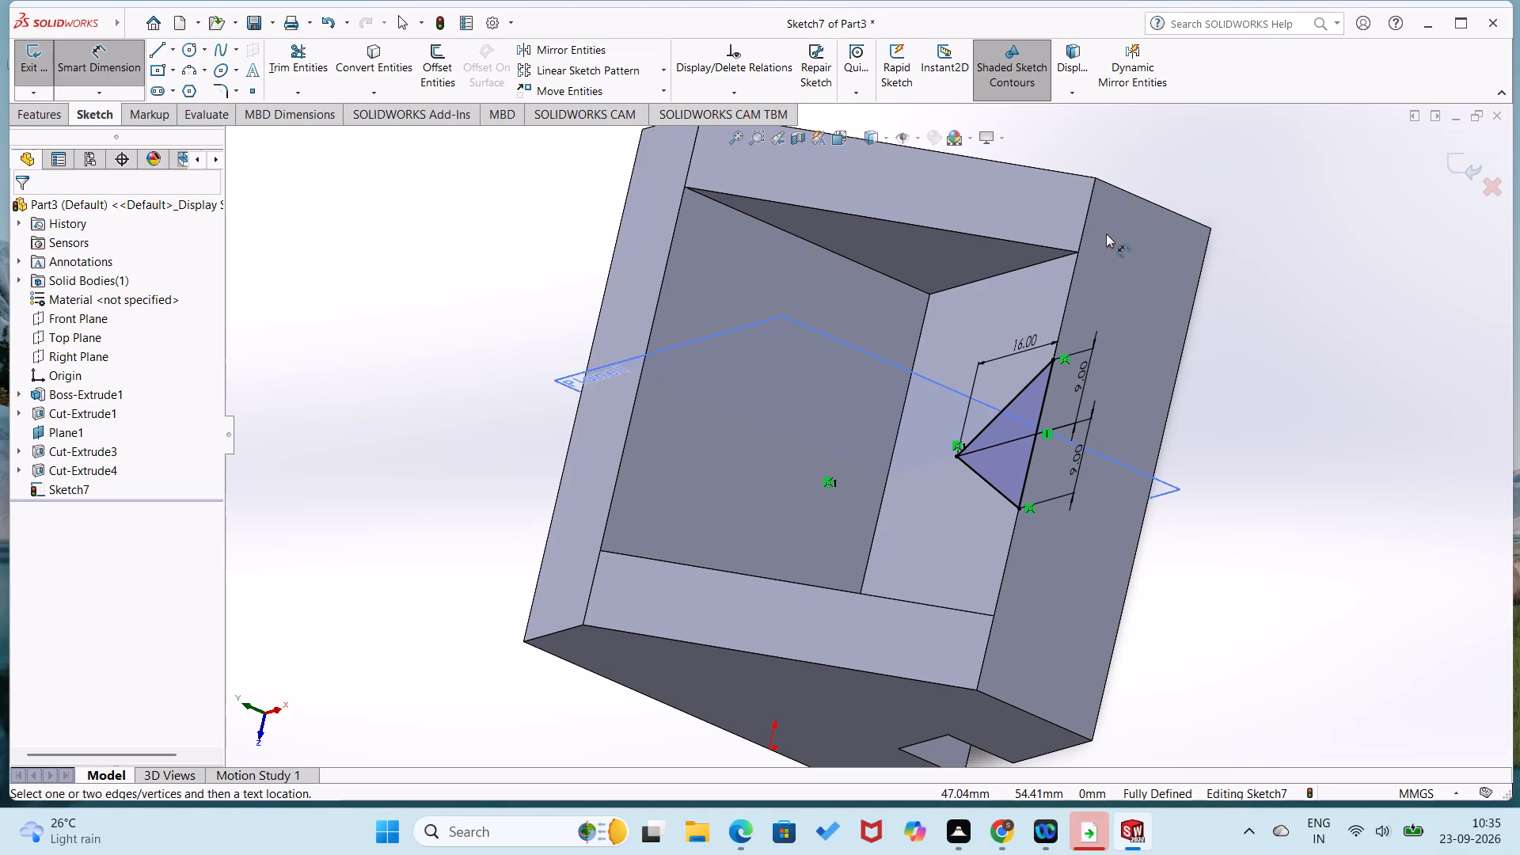
middle_drag(1106, 234, 1153, 308)
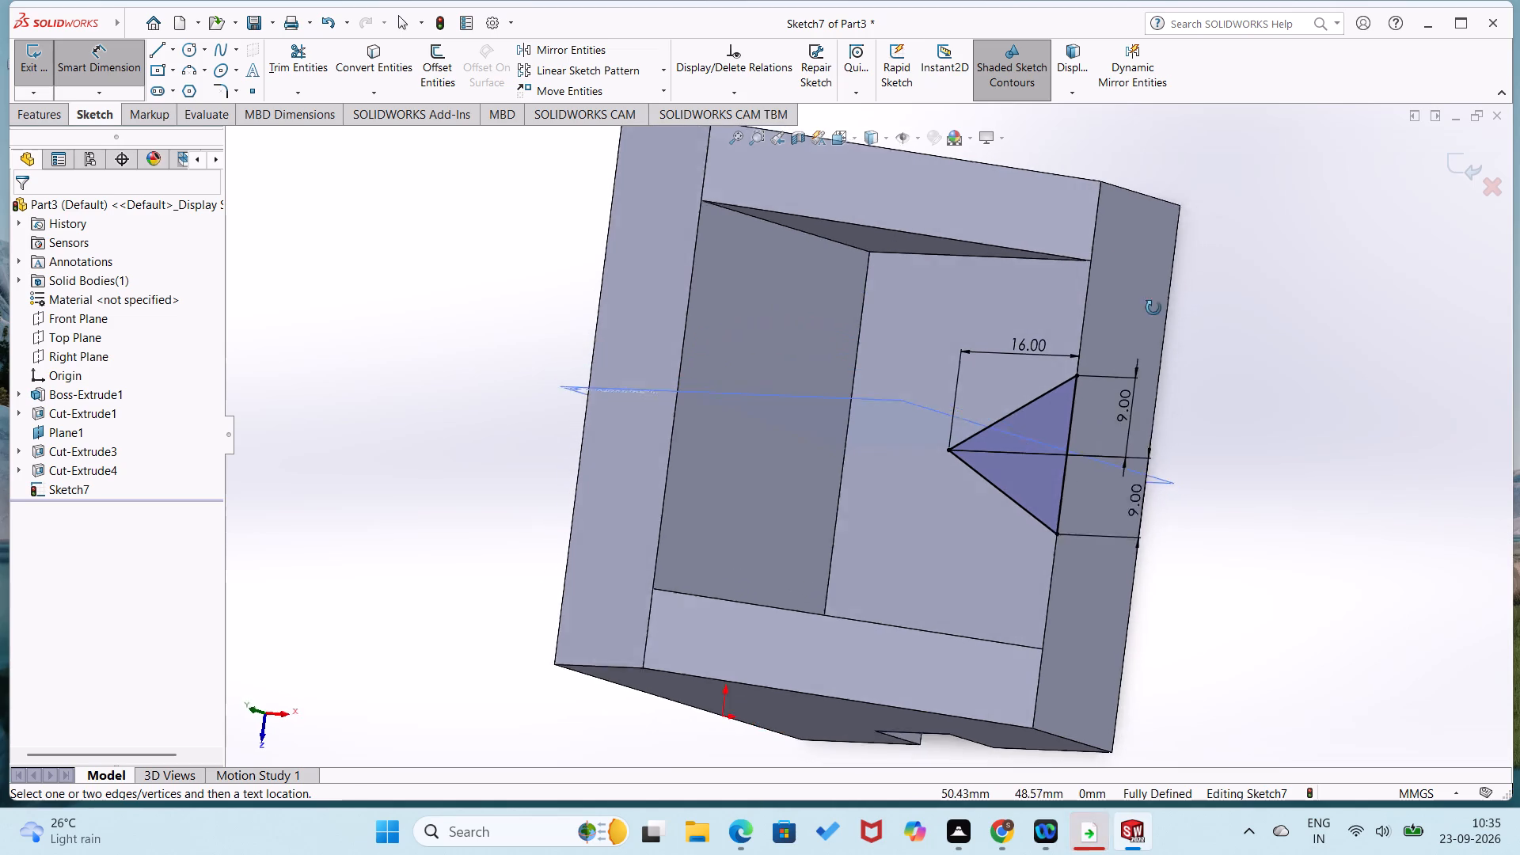
middle_drag(1153, 308, 1158, 316)
double_click(1051, 341)
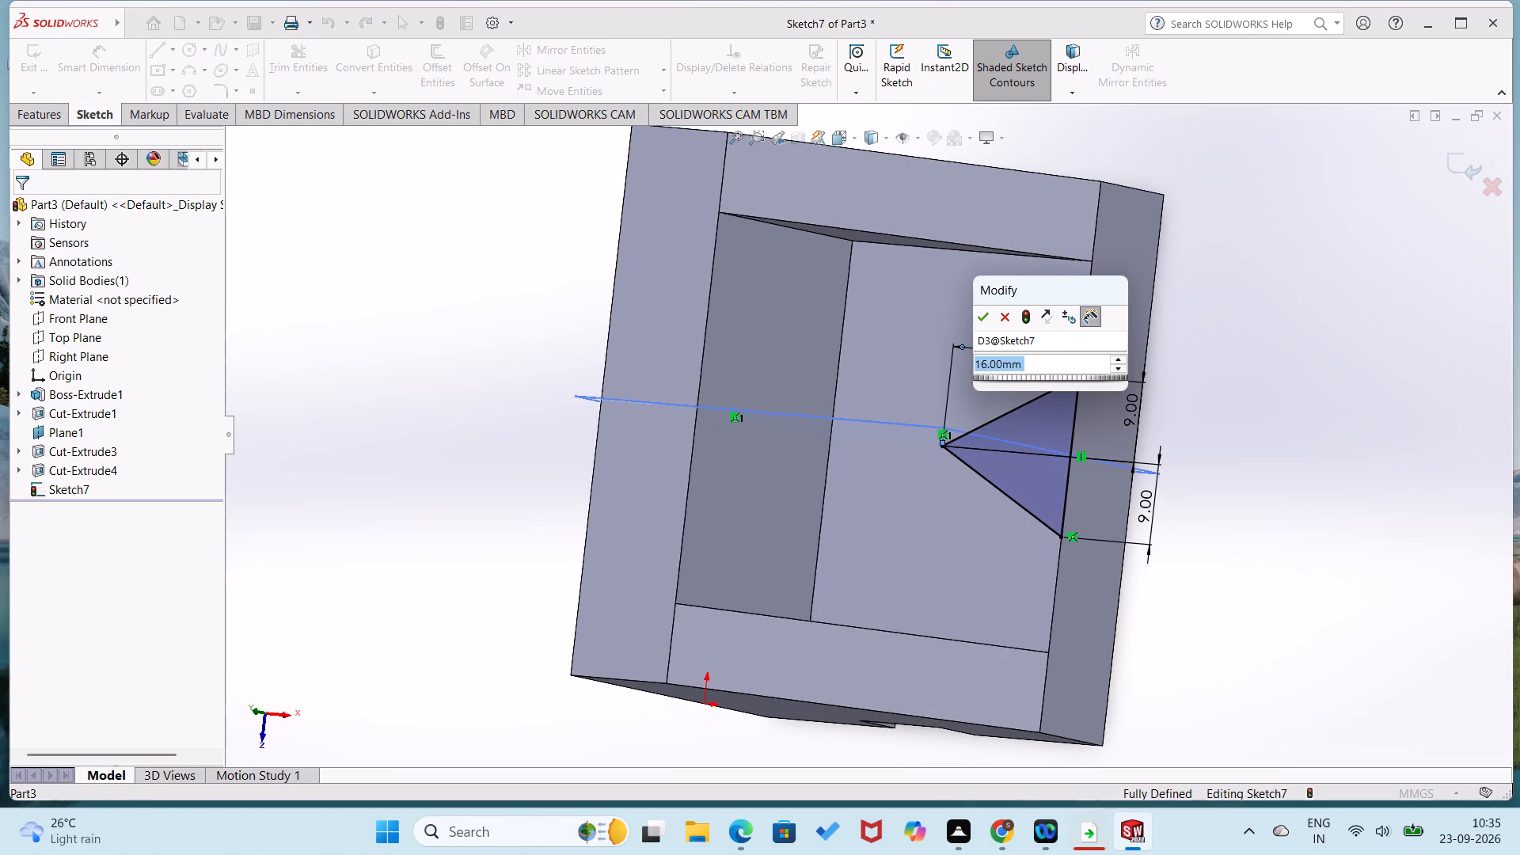
key(9)
key(Return)
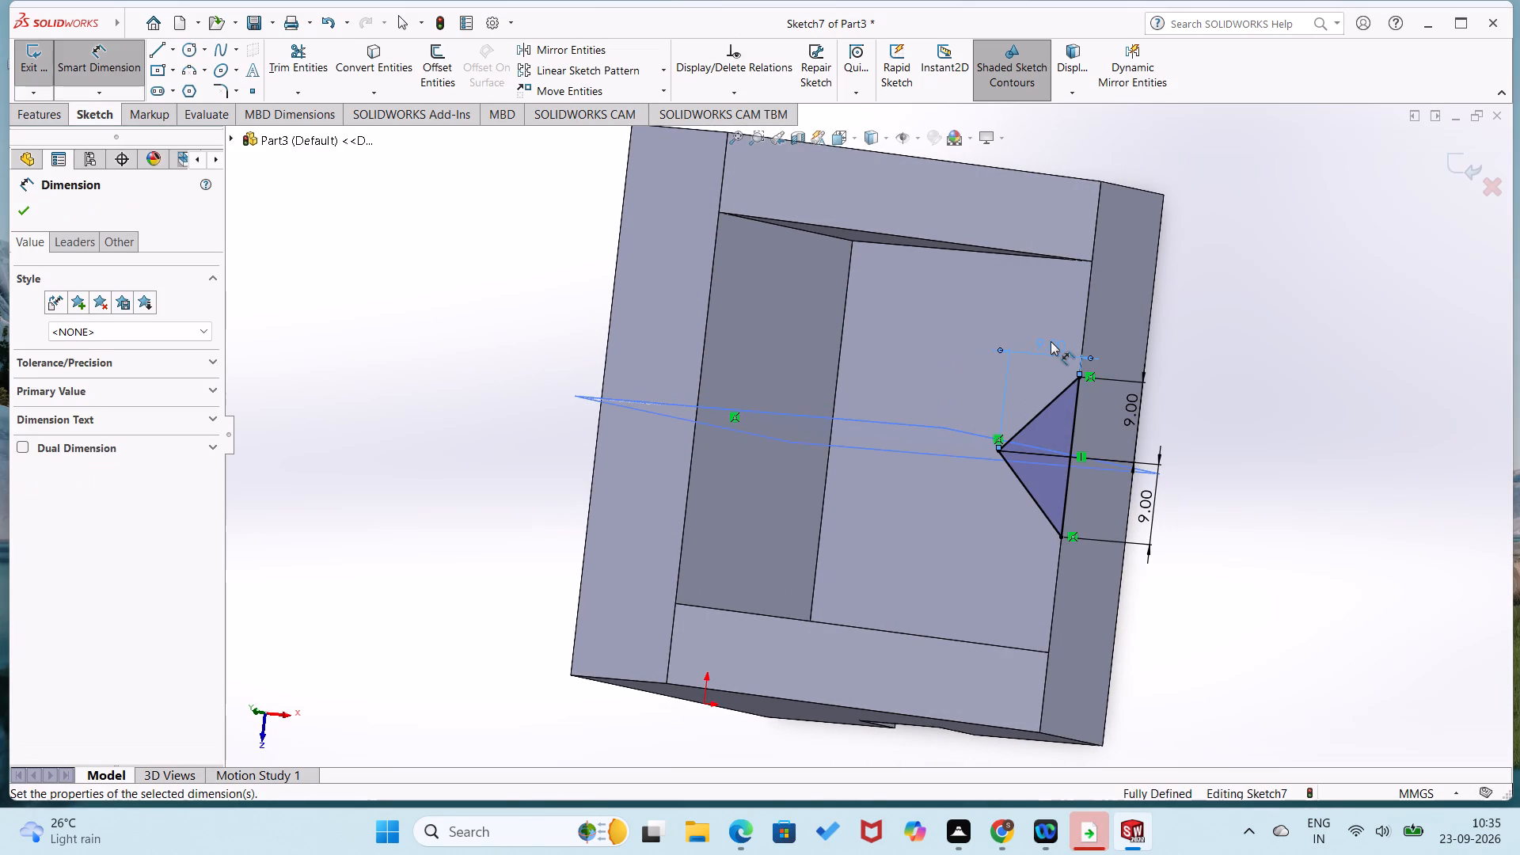
click(1346, 425)
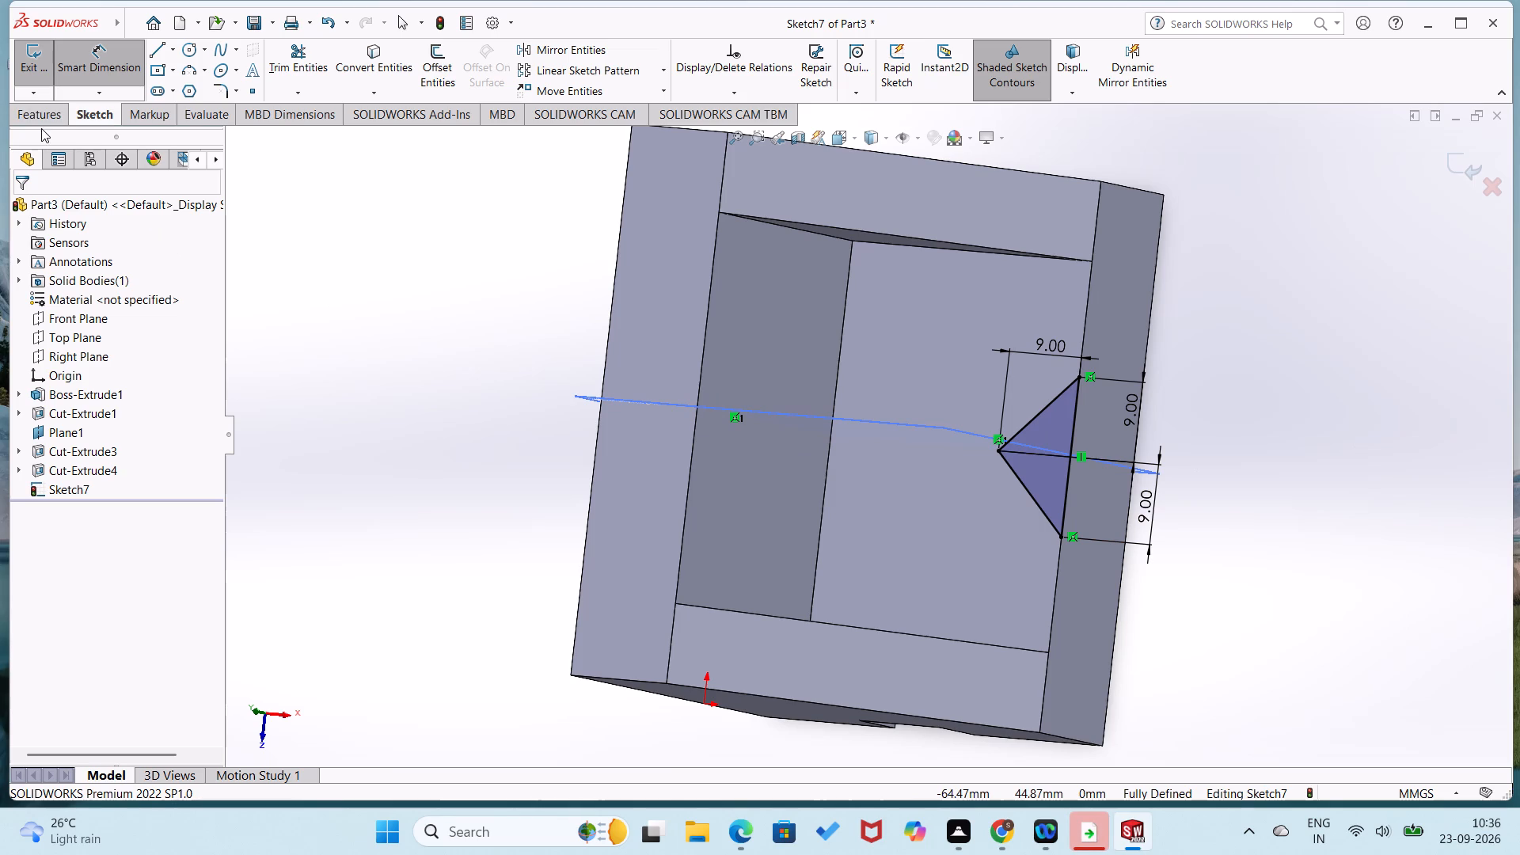
Extrude-cut the triangular notch profile with a Through All end condition.
click(44, 122)
click(298, 90)
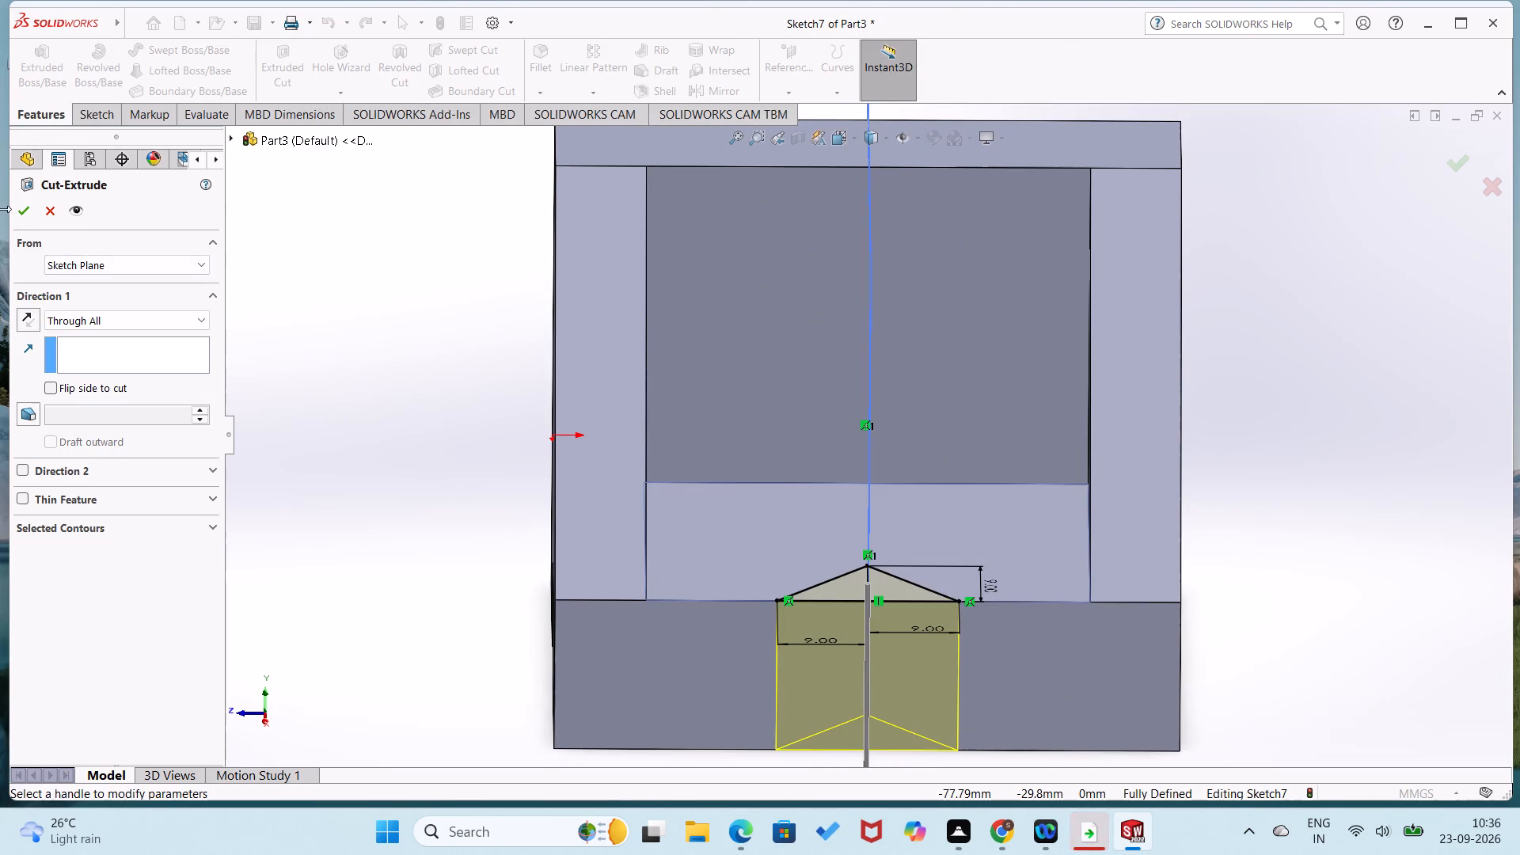
click(22, 205)
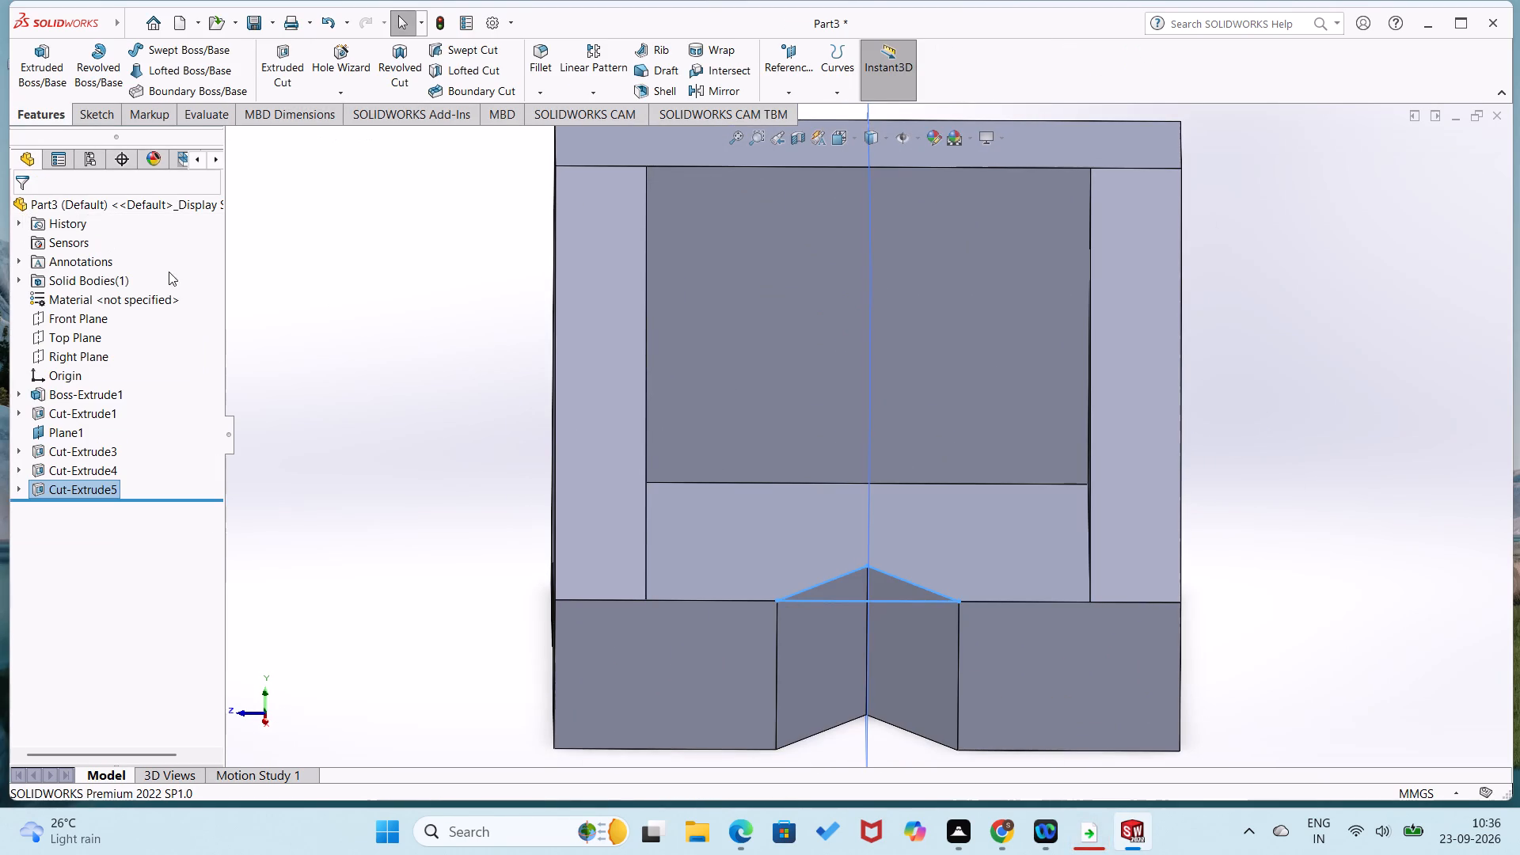
Sketch a downward-pointing triangle on the block's plain back face, with a top edge about 37 mm long and its apex on Plane1.
click(250, 302)
middle_drag(249, 337, 507, 605)
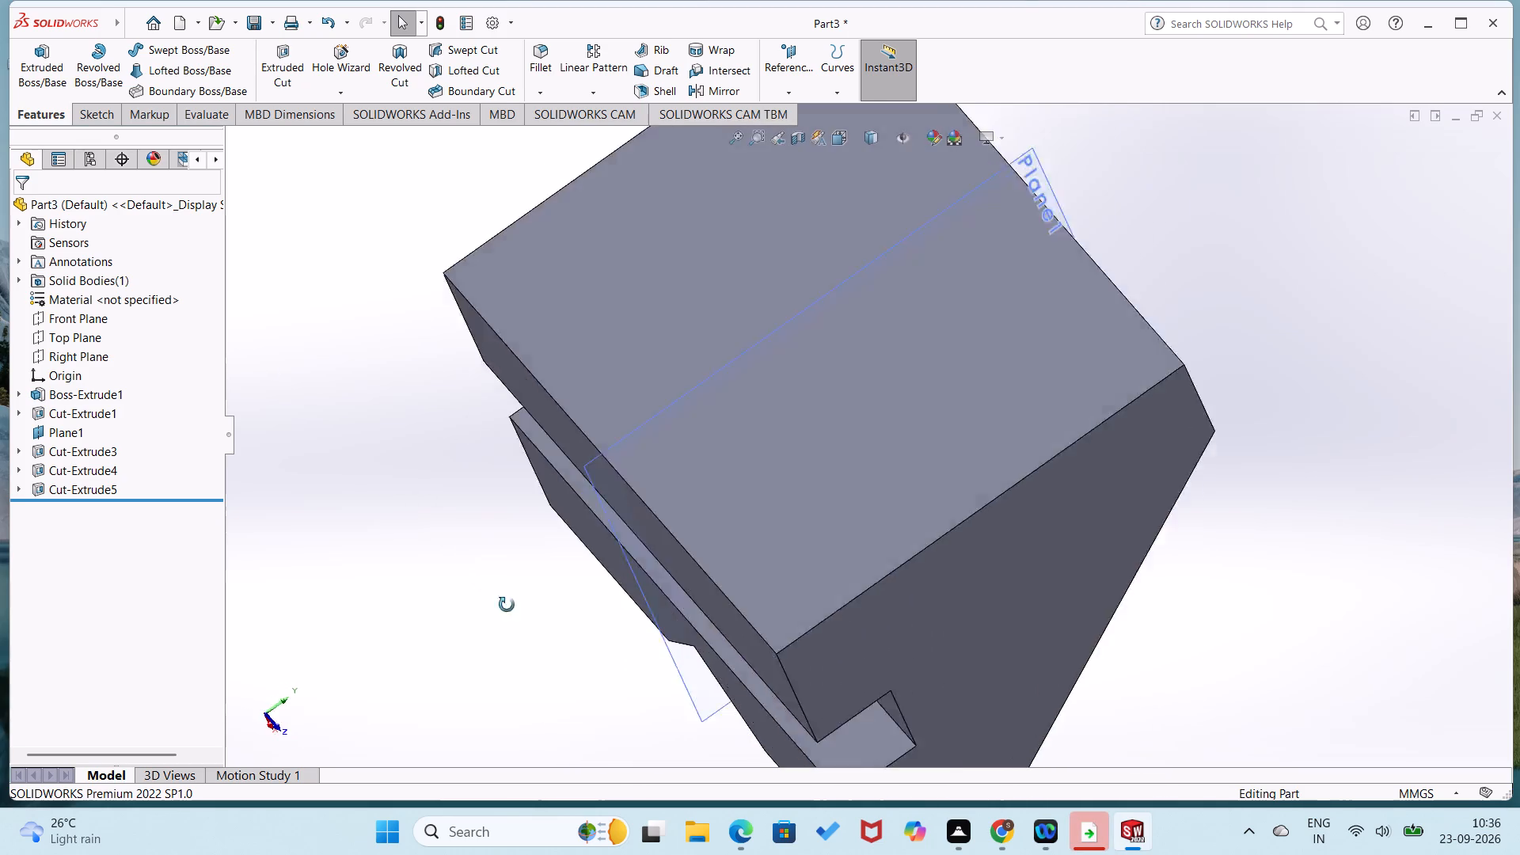
middle_drag(507, 605, 523, 611)
right_click(769, 428)
click(807, 401)
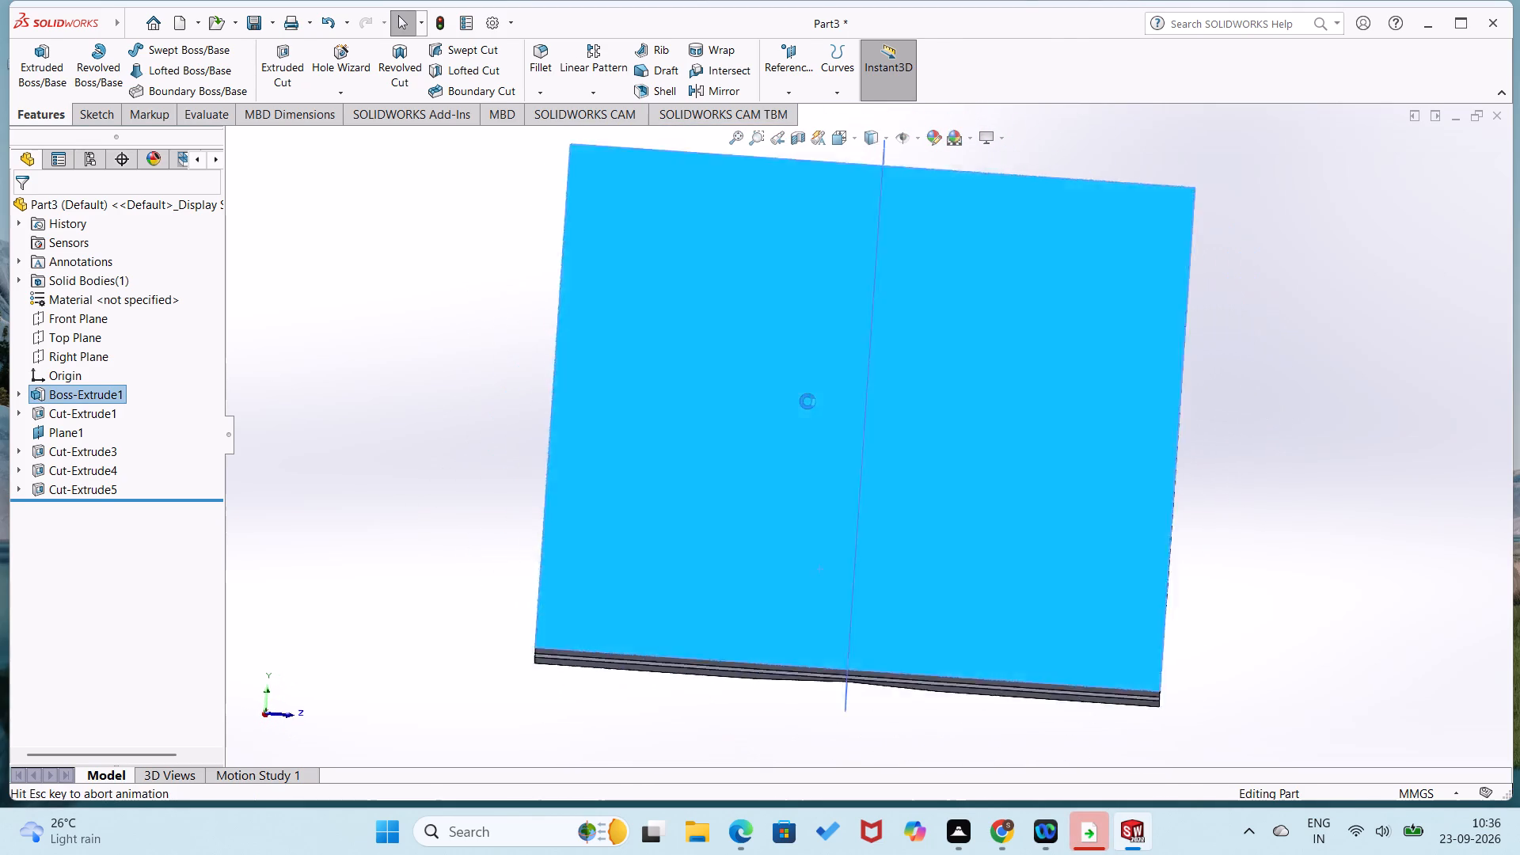
right_drag(418, 412, 314, 460)
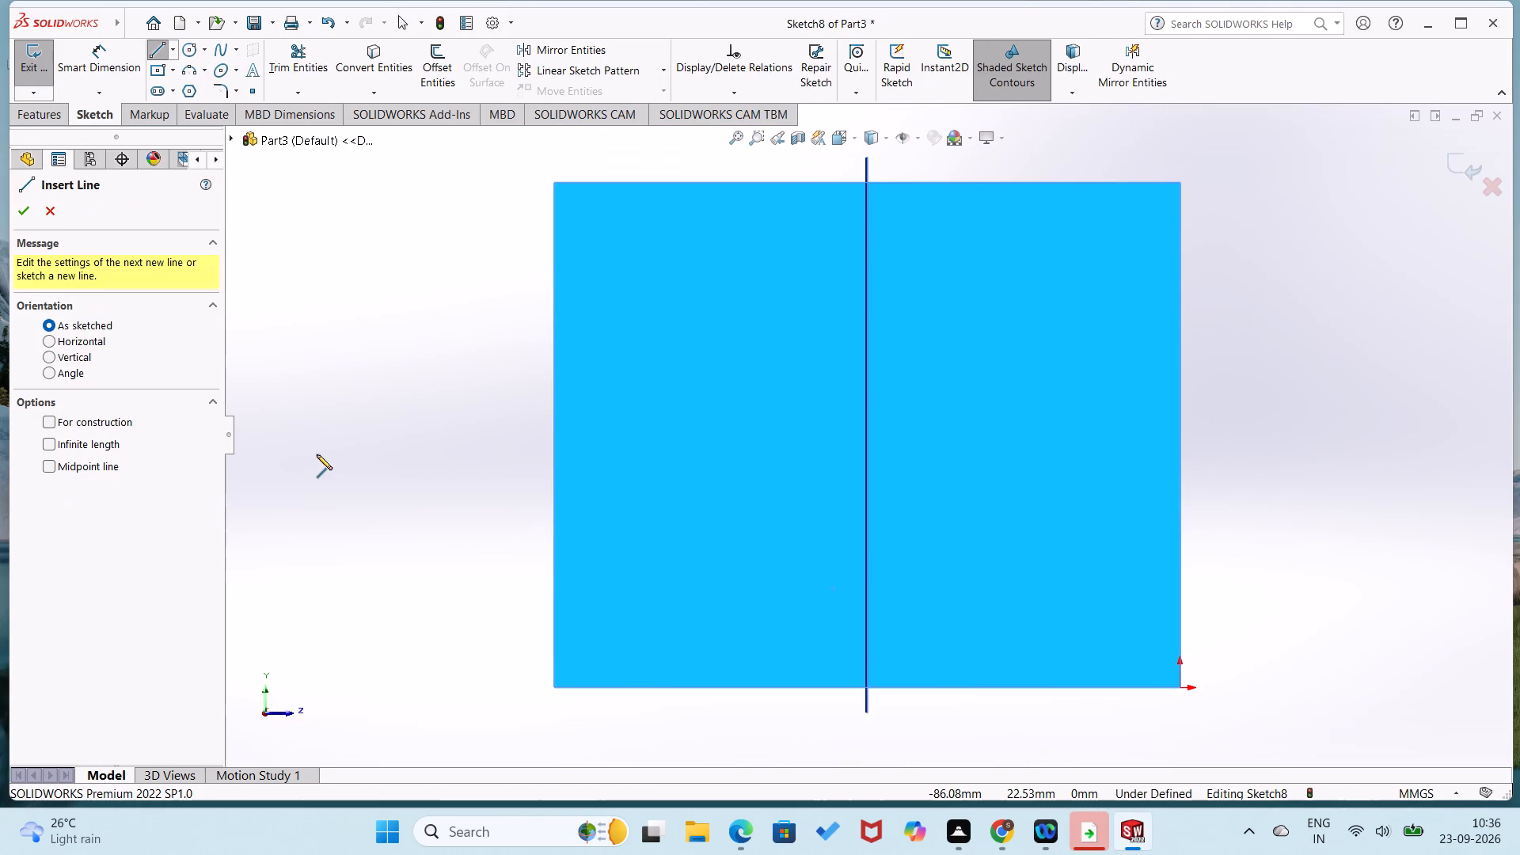
click(355, 430)
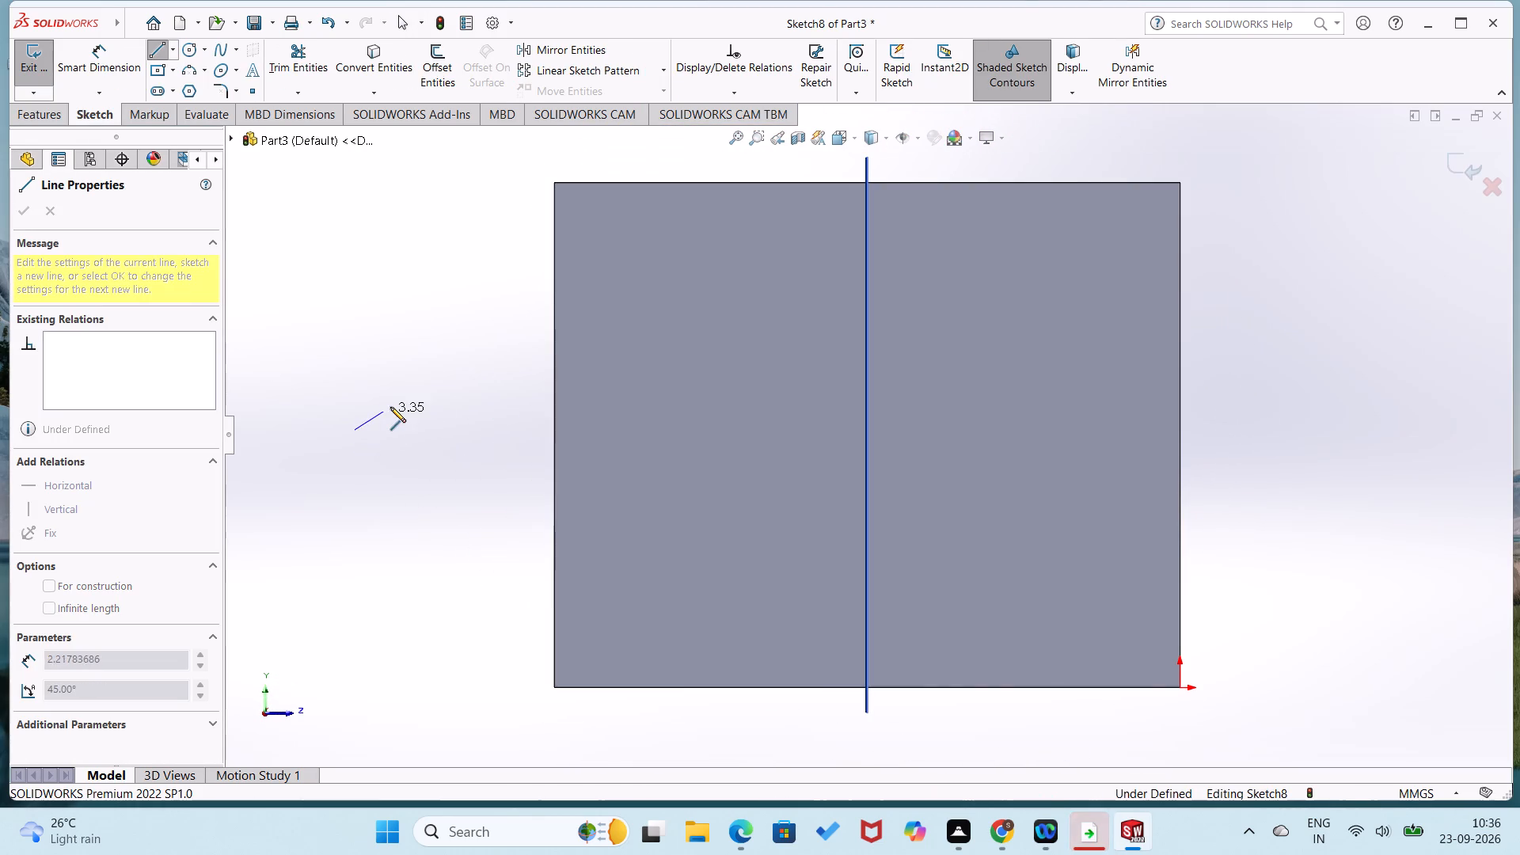
key(Escape)
right_drag(416, 390, 332, 448)
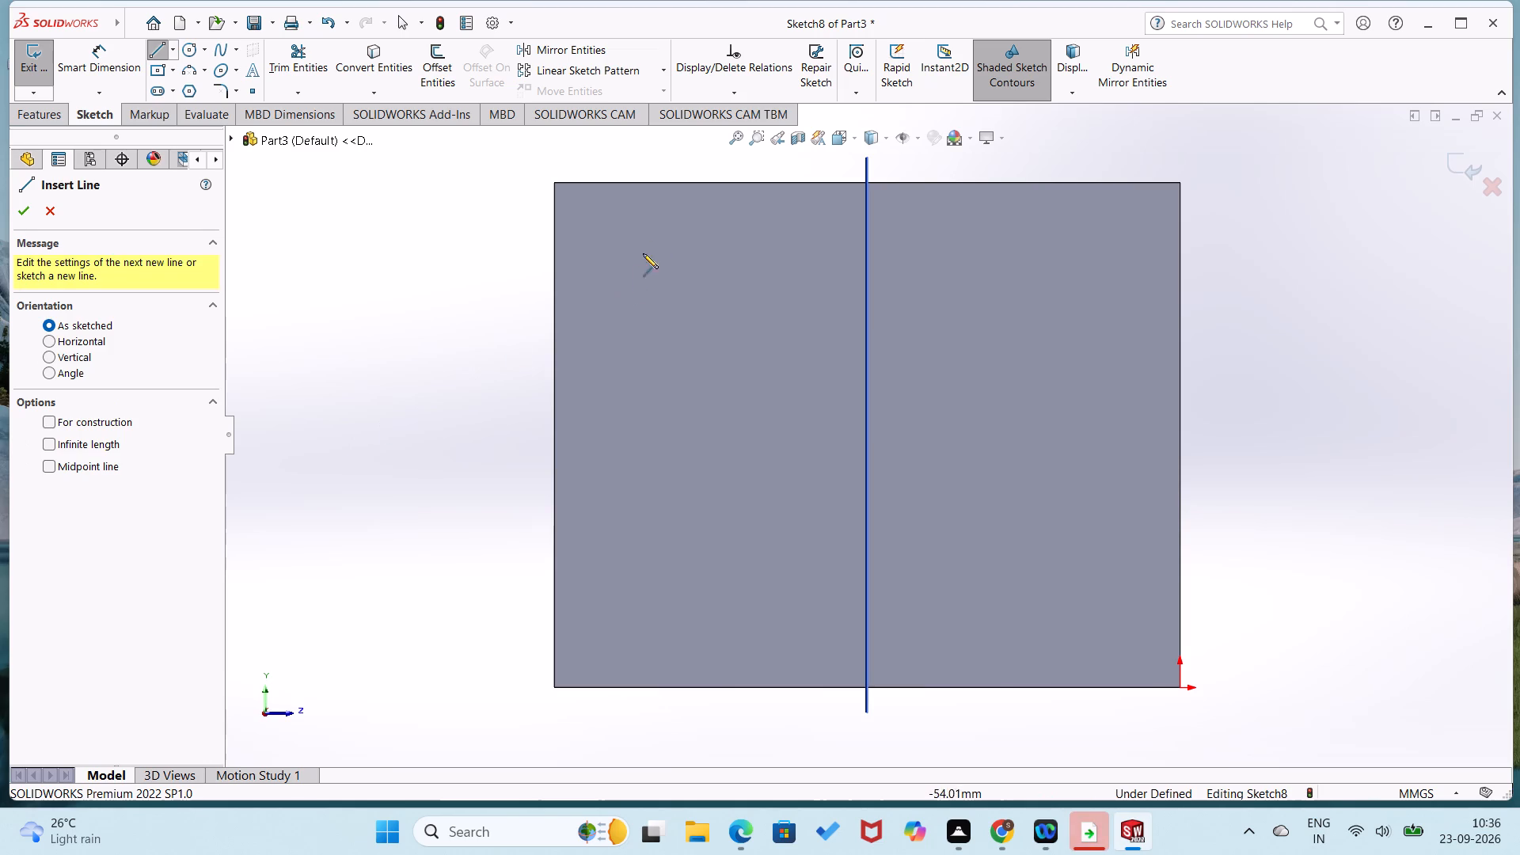
click(673, 184)
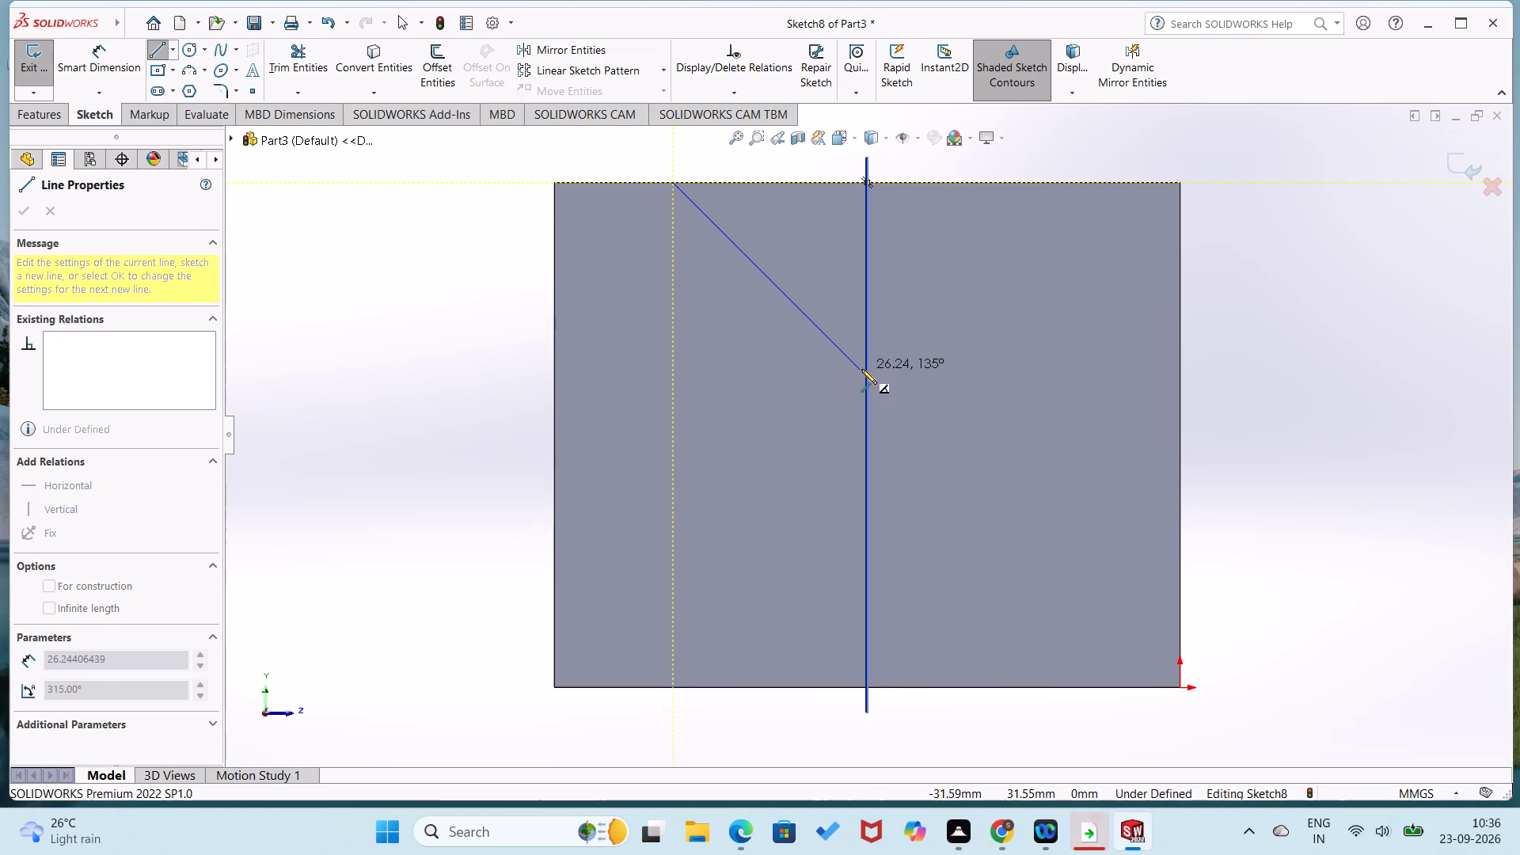
click(863, 369)
click(1045, 184)
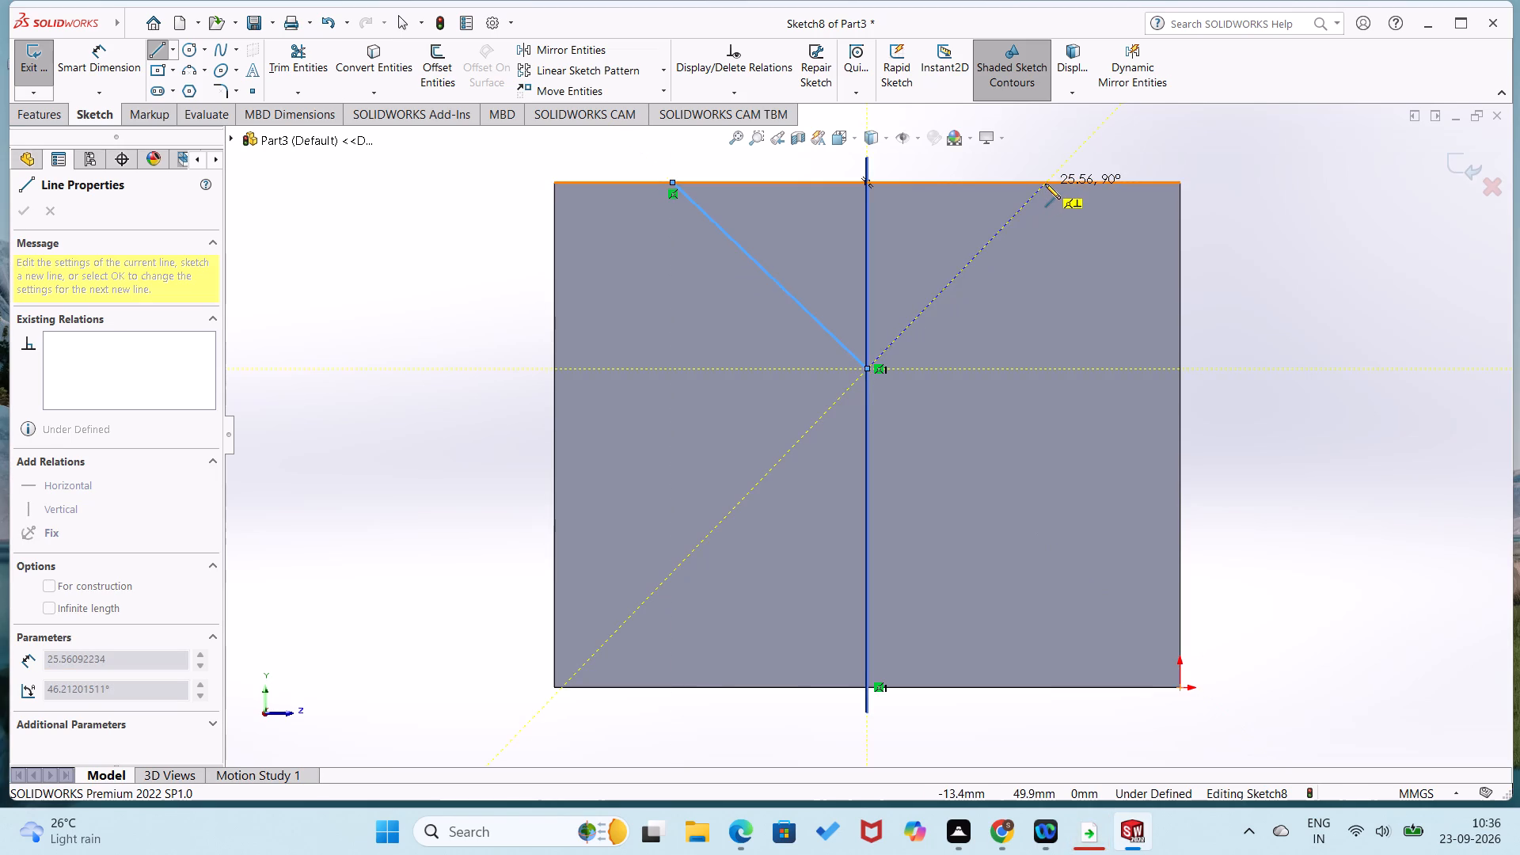
click(671, 184)
scroll(651, 278, up, 1)
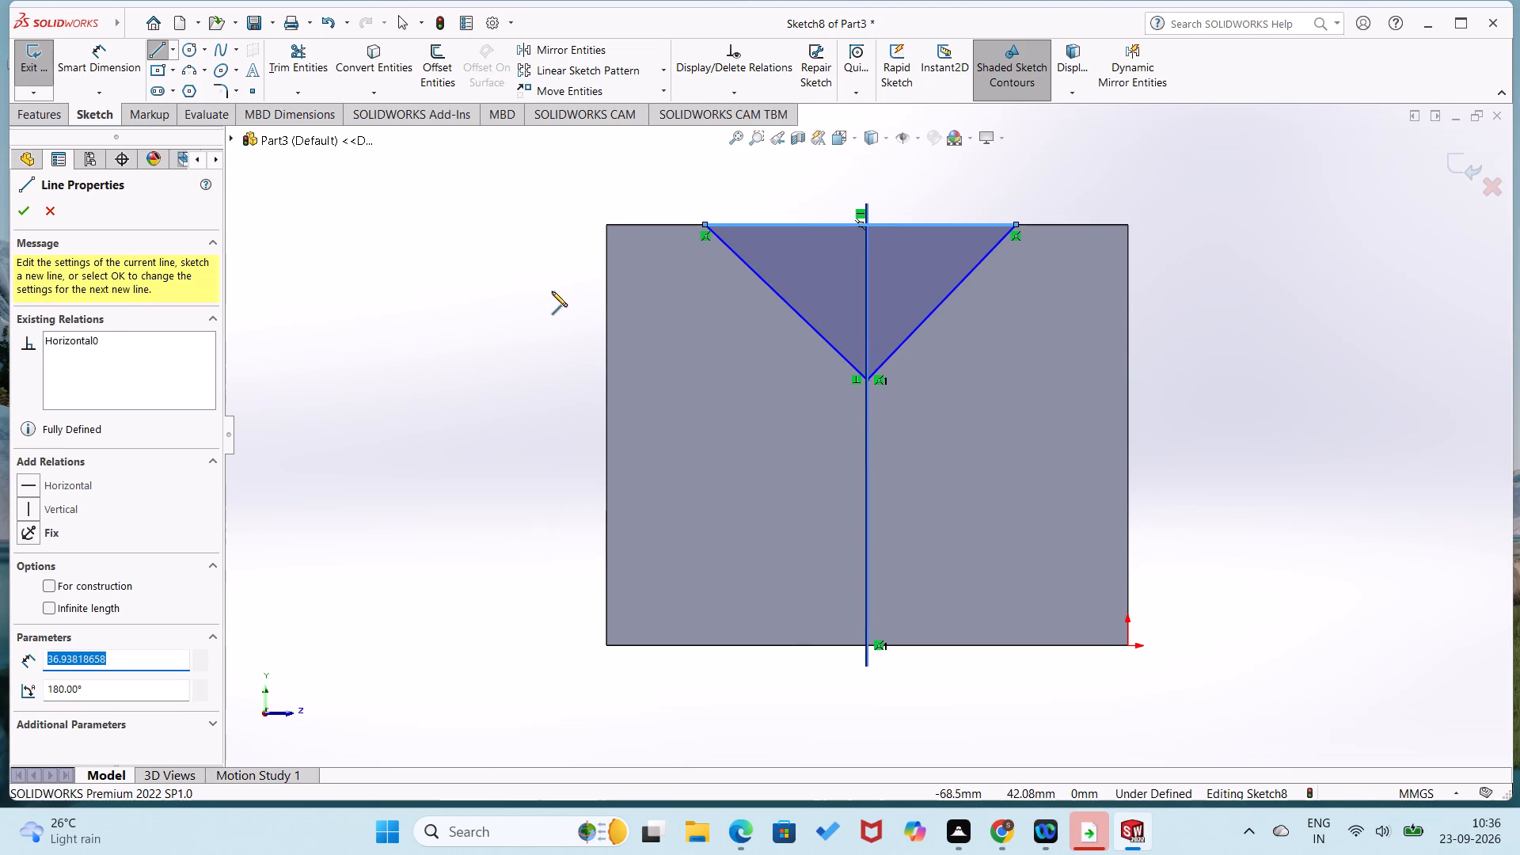
click(552, 291)
Dimension the back-face triangle's two top corners 15 mm horizontally from its apex, one on each side of Plane1.
right_drag(549, 289, 564, 218)
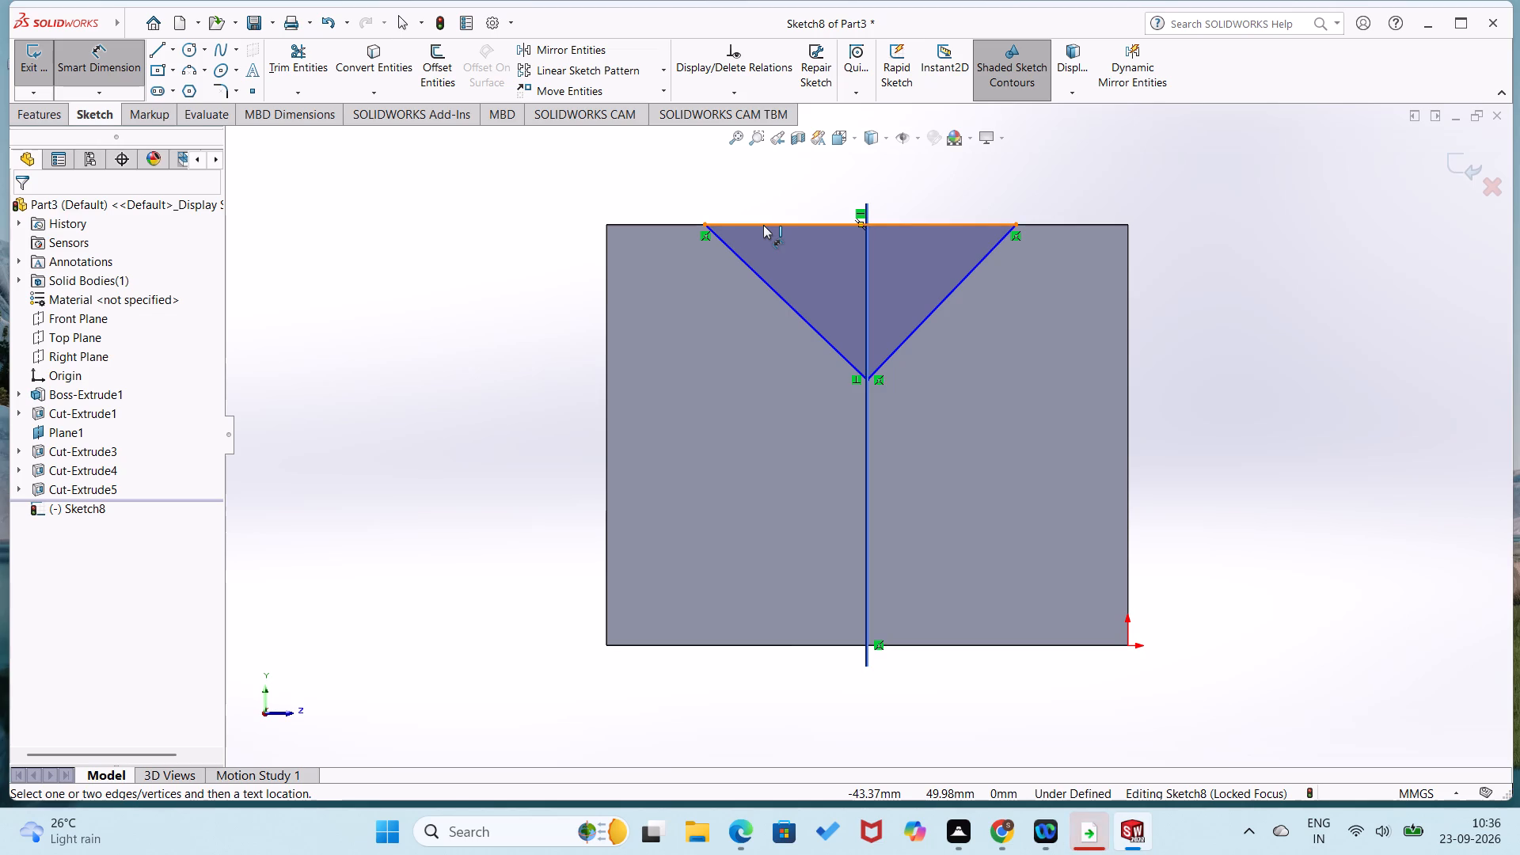
click(763, 225)
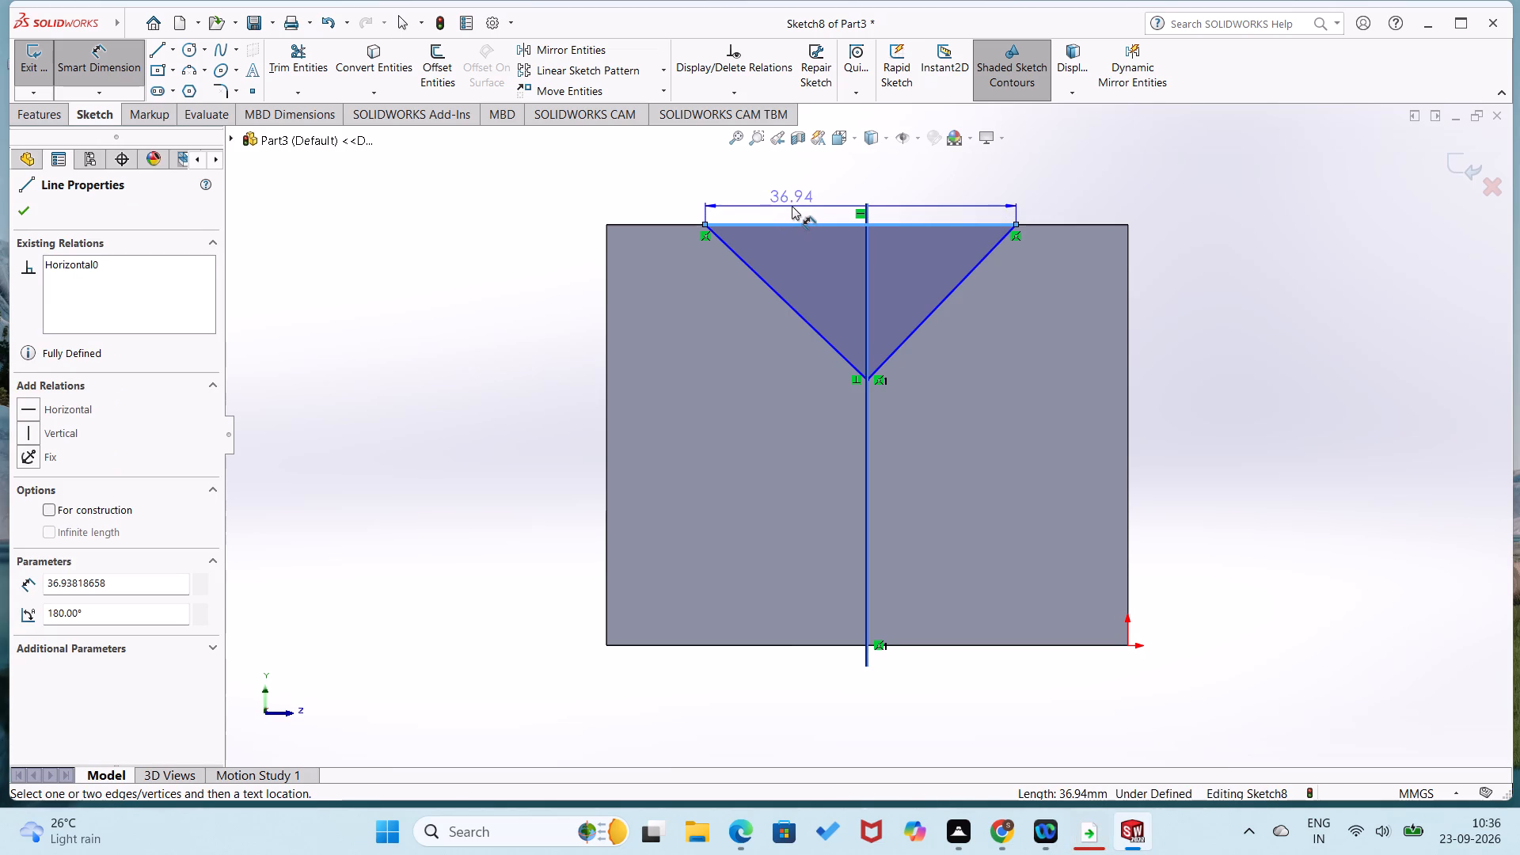
key(Escape)
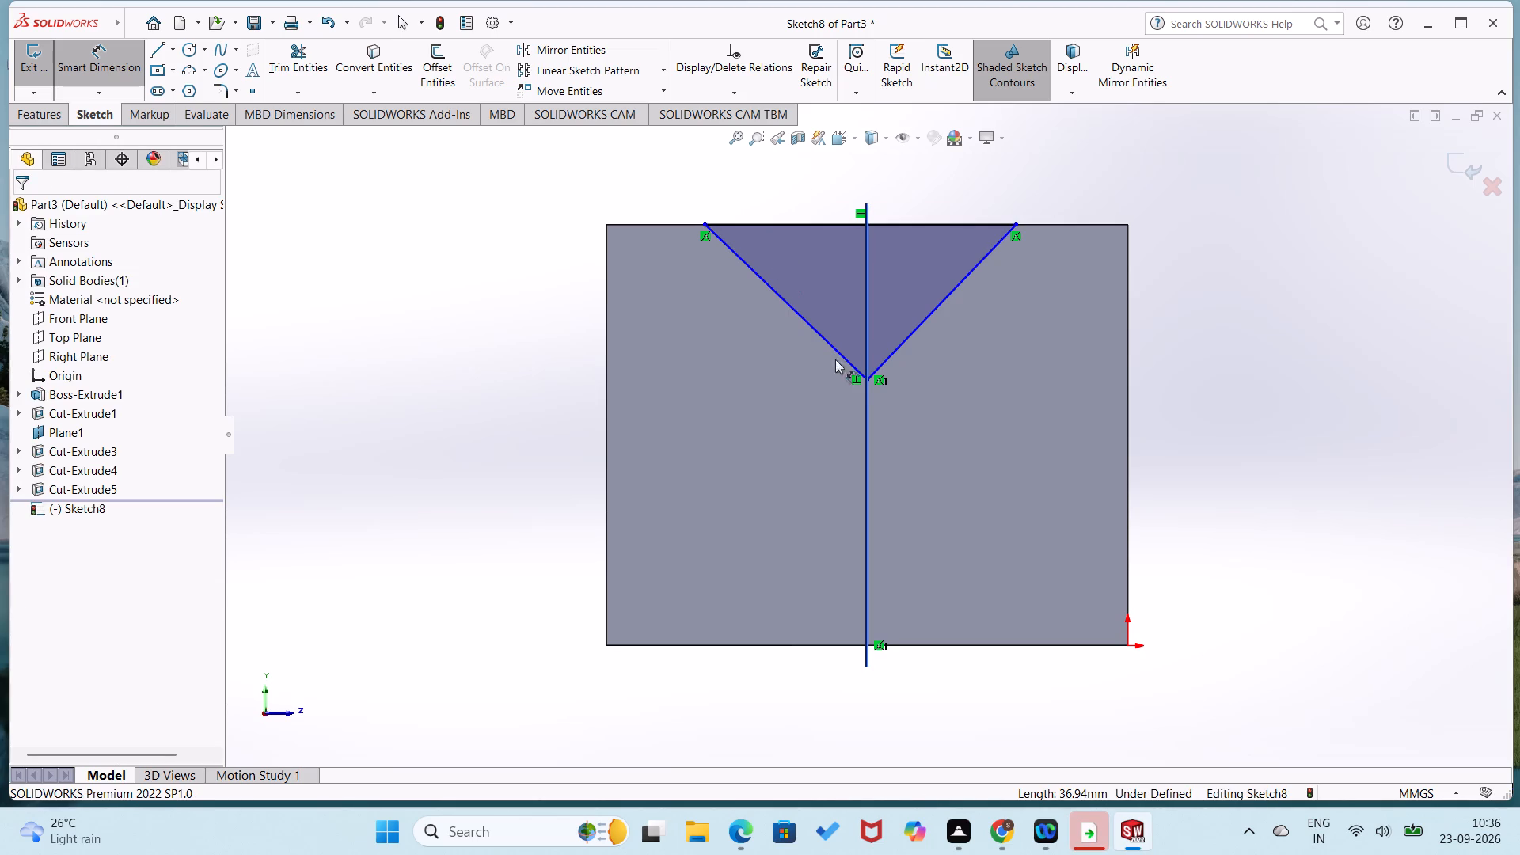
click(851, 366)
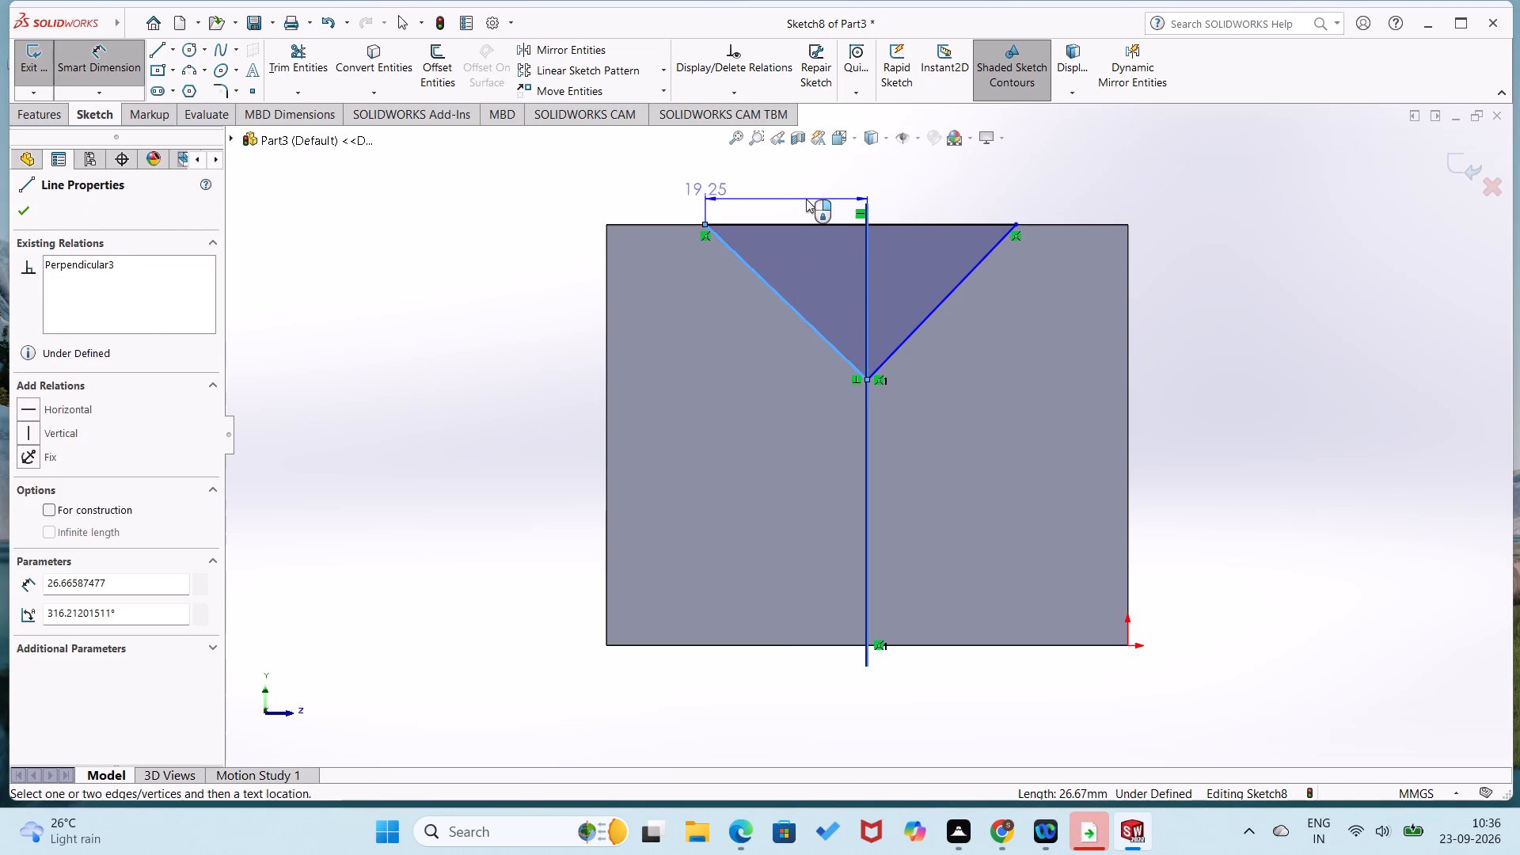
click(806, 199)
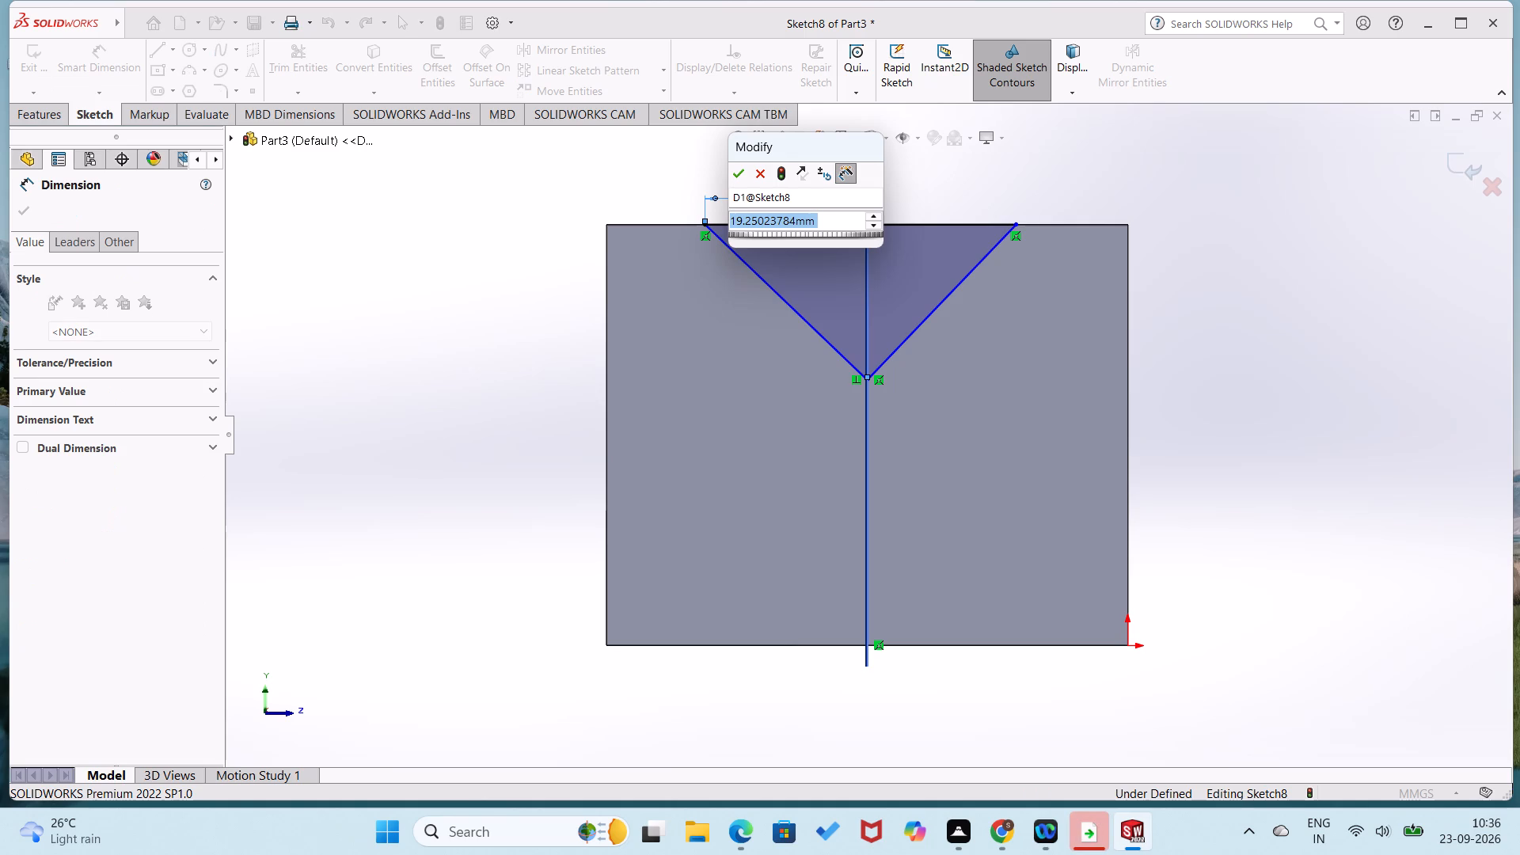
key(4)
key(BackSpace)
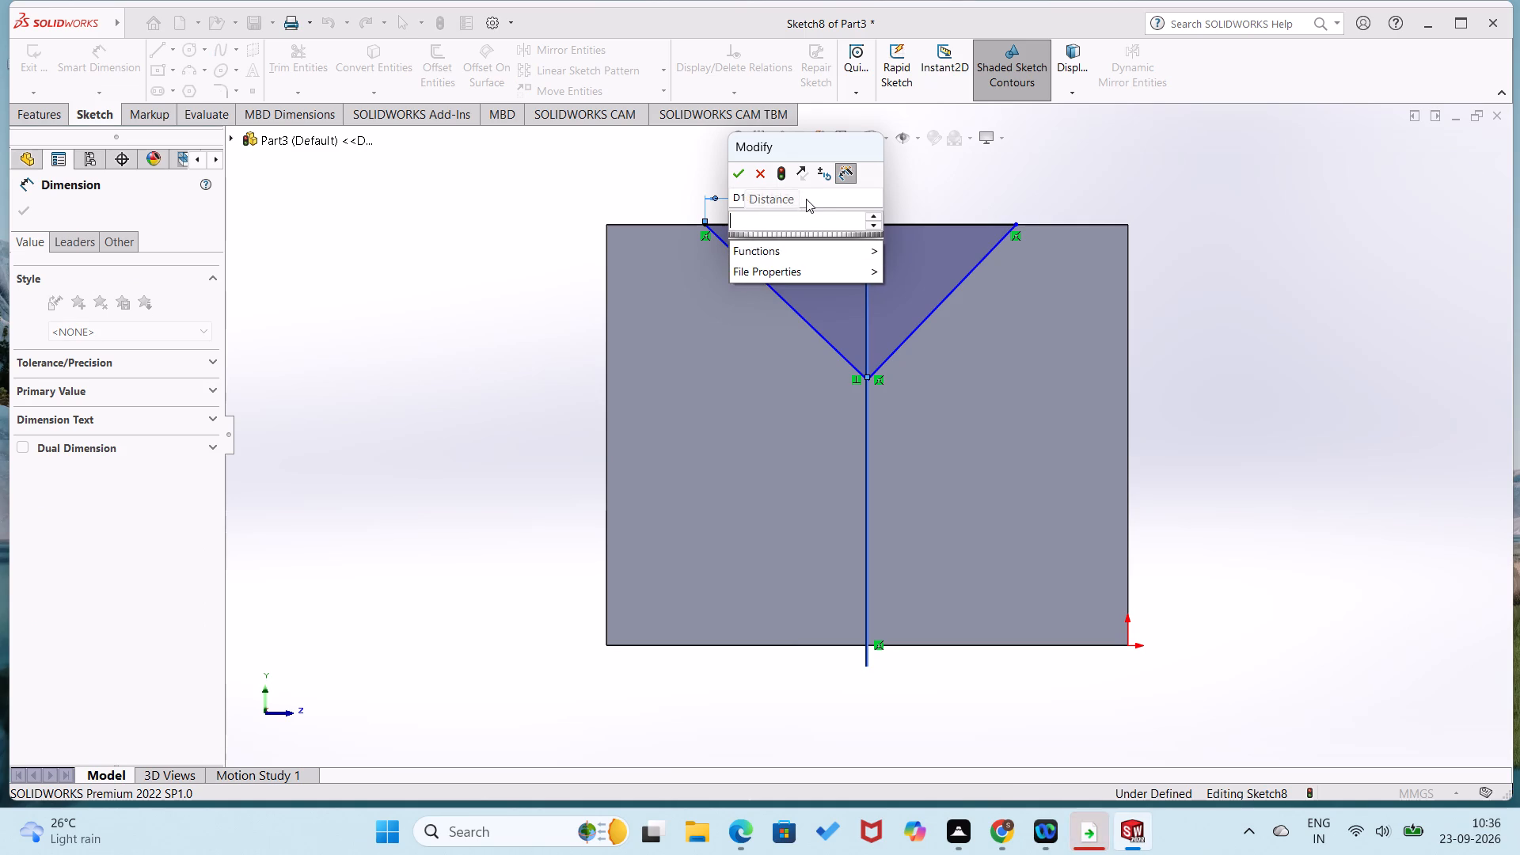
text(15)
key(Return)
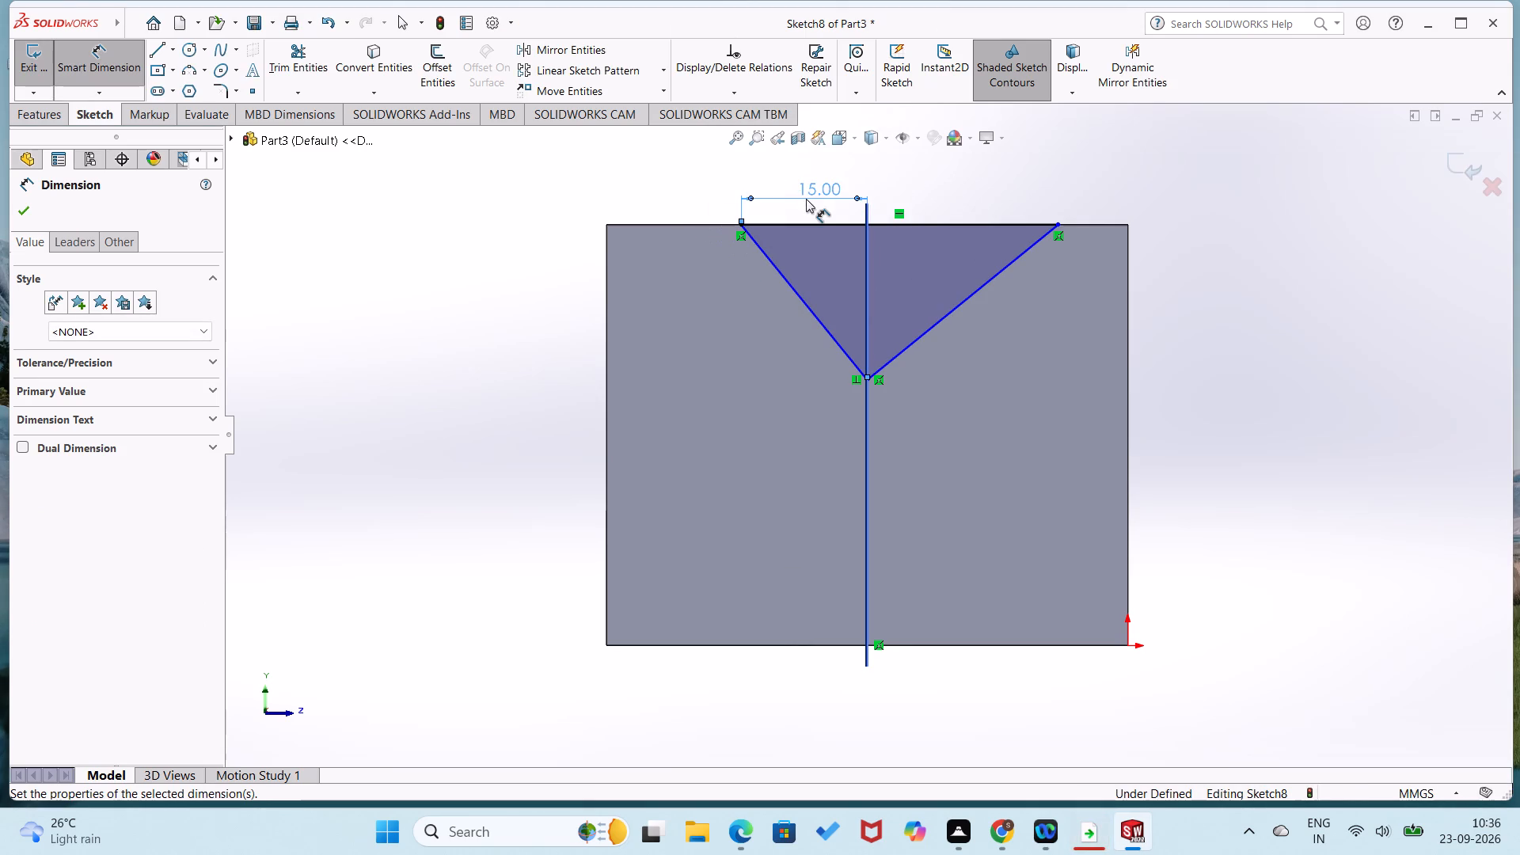
click(926, 334)
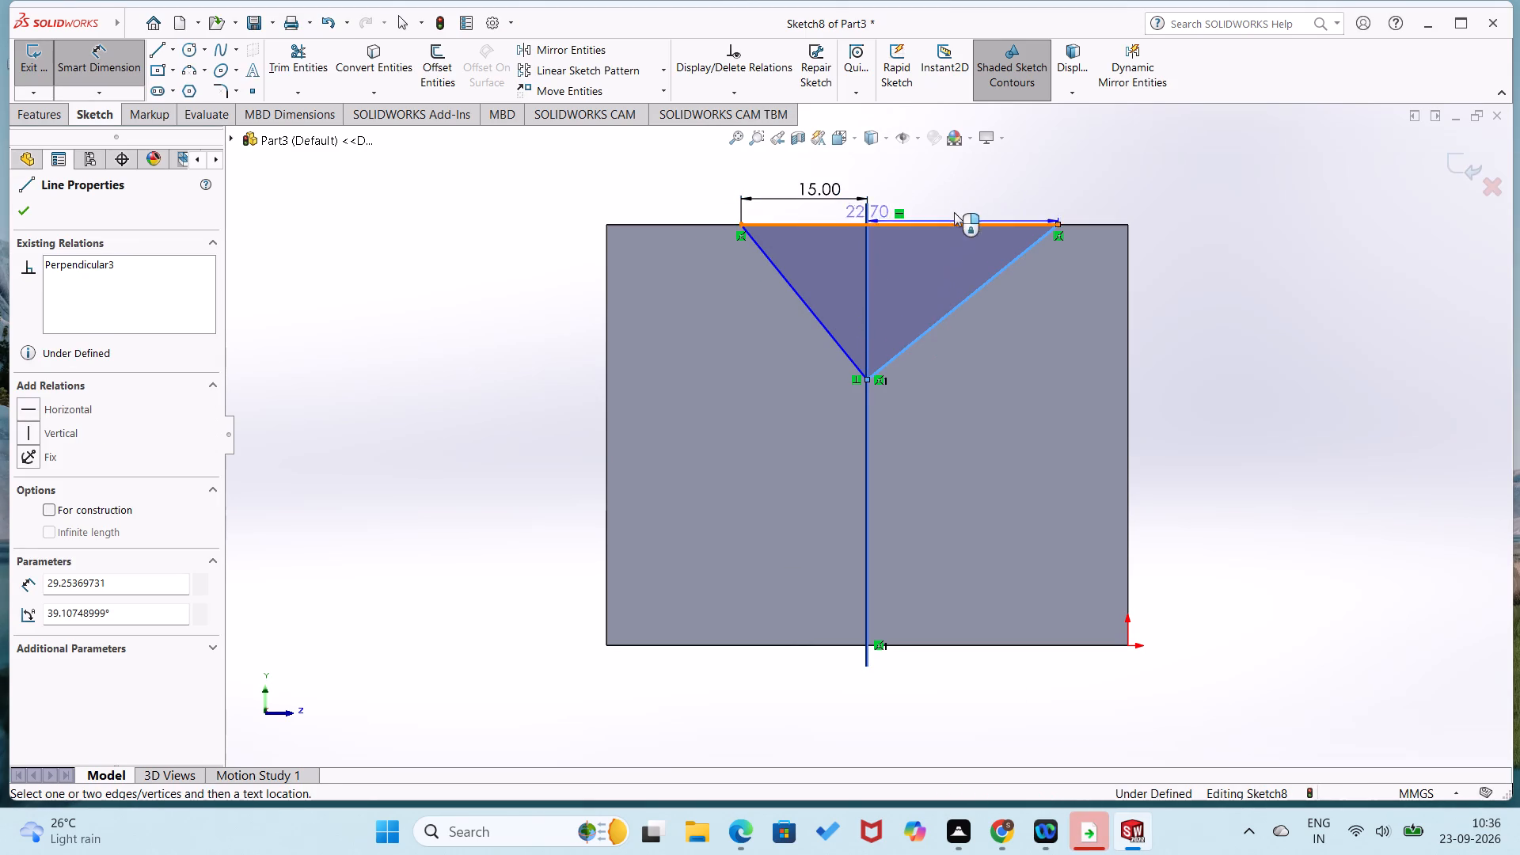
click(981, 187)
text(15)
key(Return)
click(1248, 380)
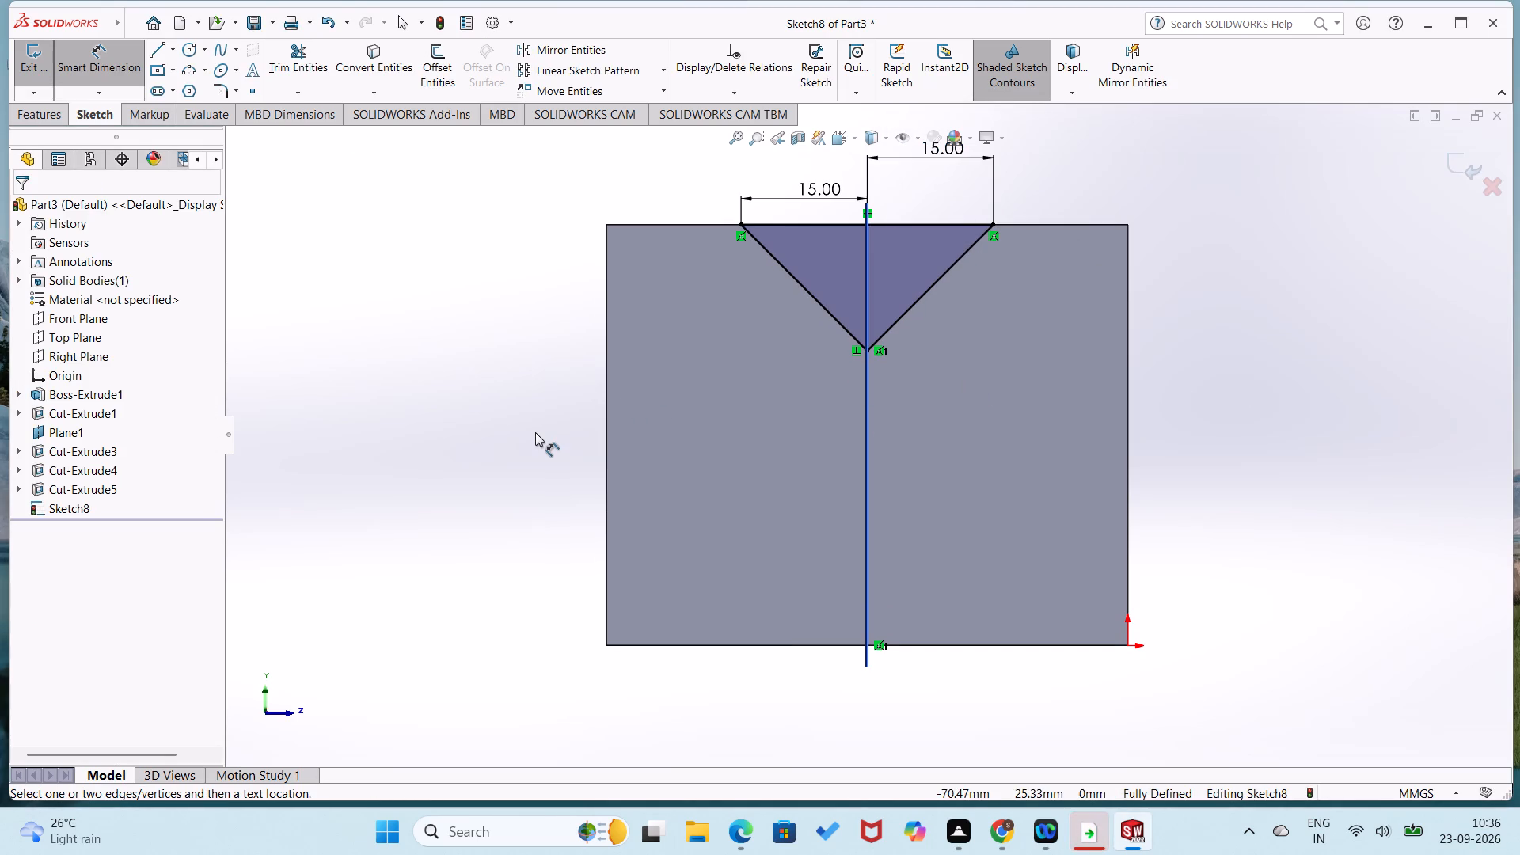
Extrude-cut the triangular back-face profile with a Through All end condition.
click(46, 107)
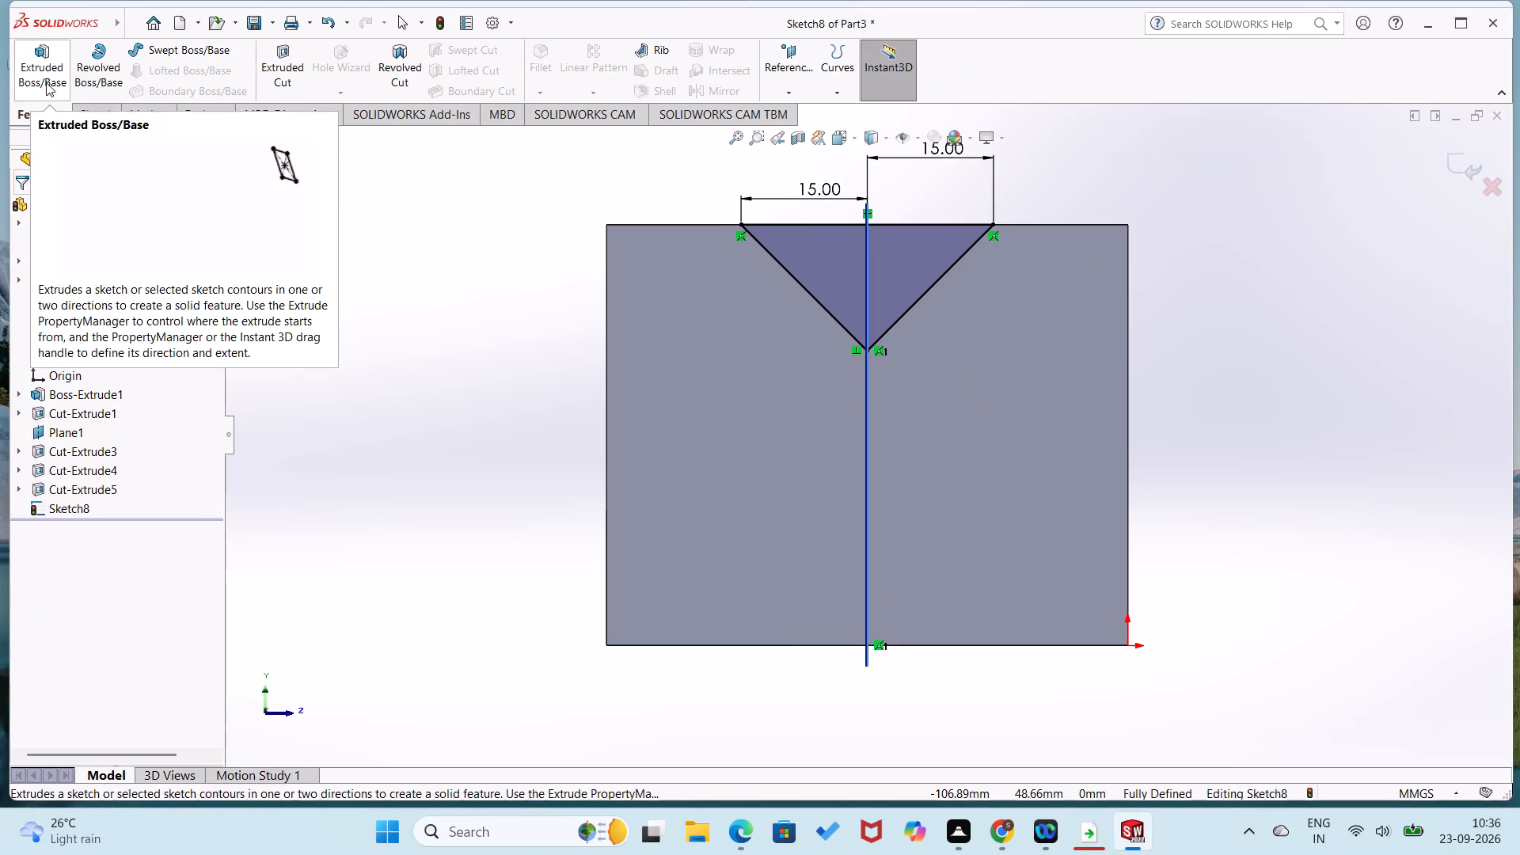
click(304, 74)
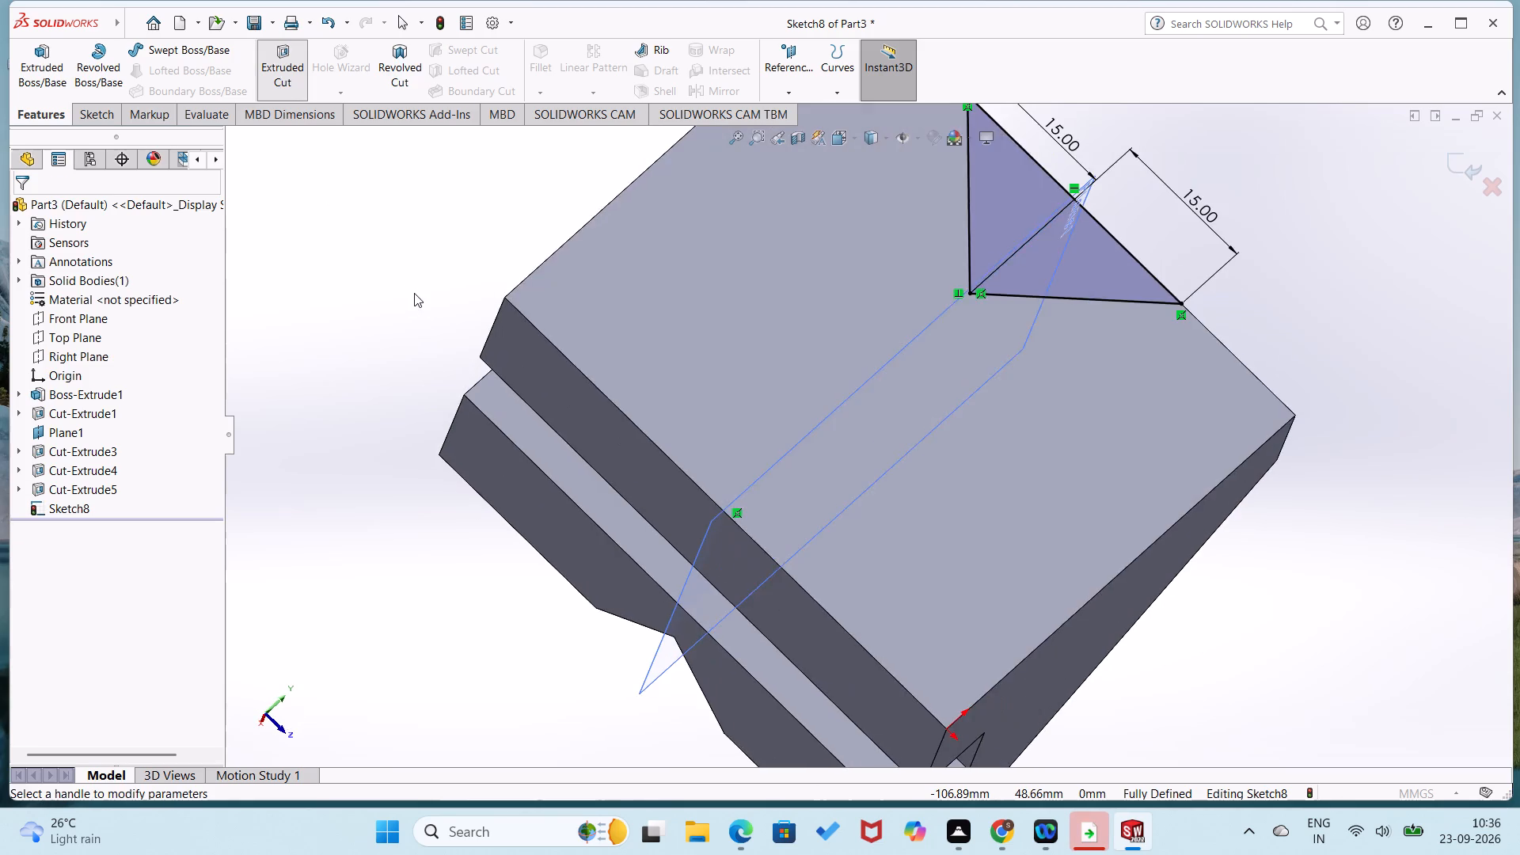
middle_drag(413, 294, 260, 349)
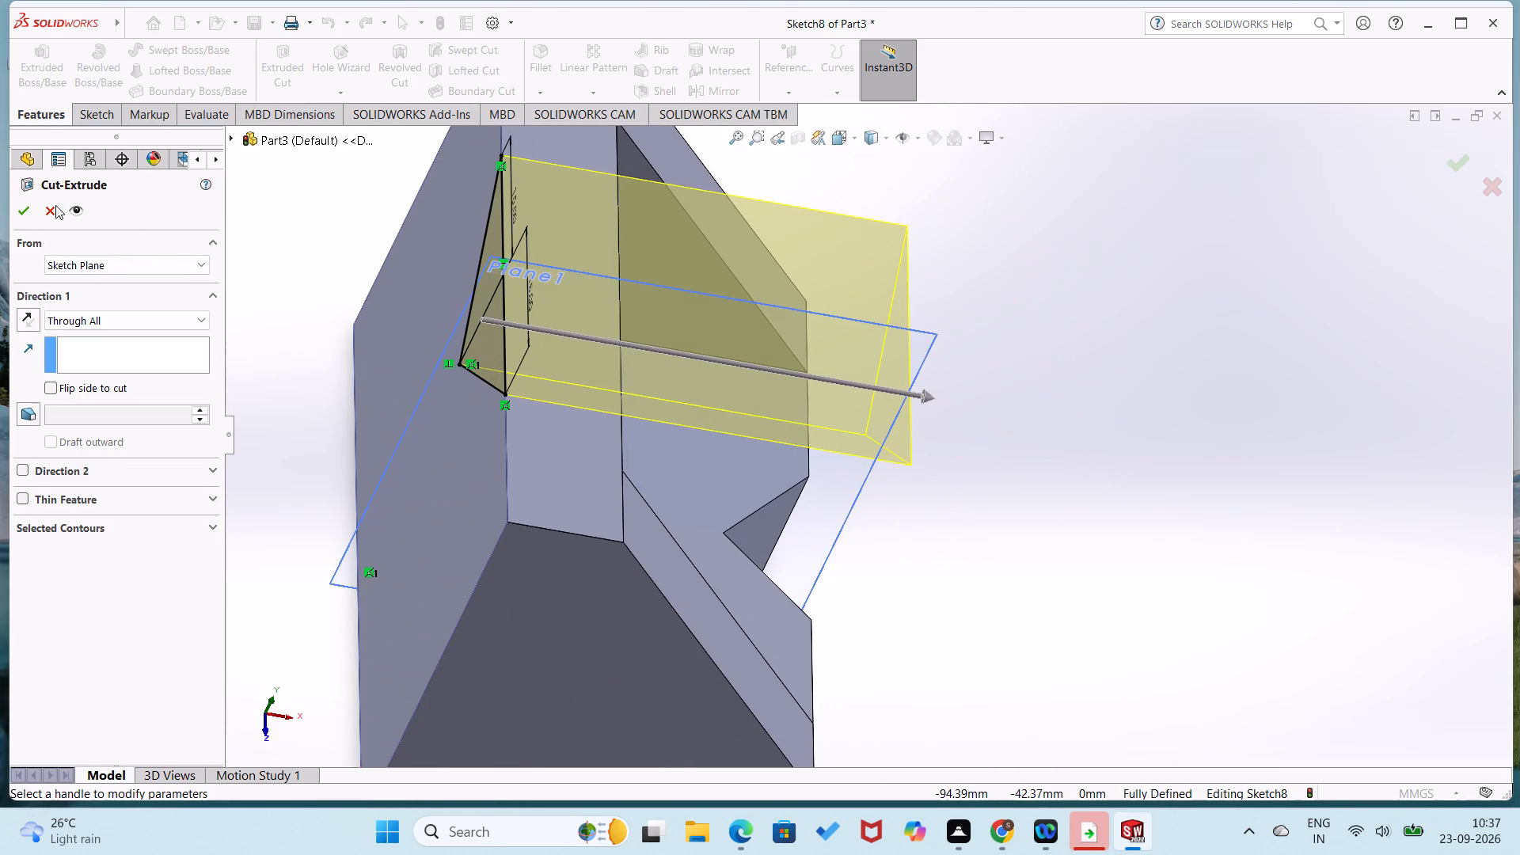
click(28, 208)
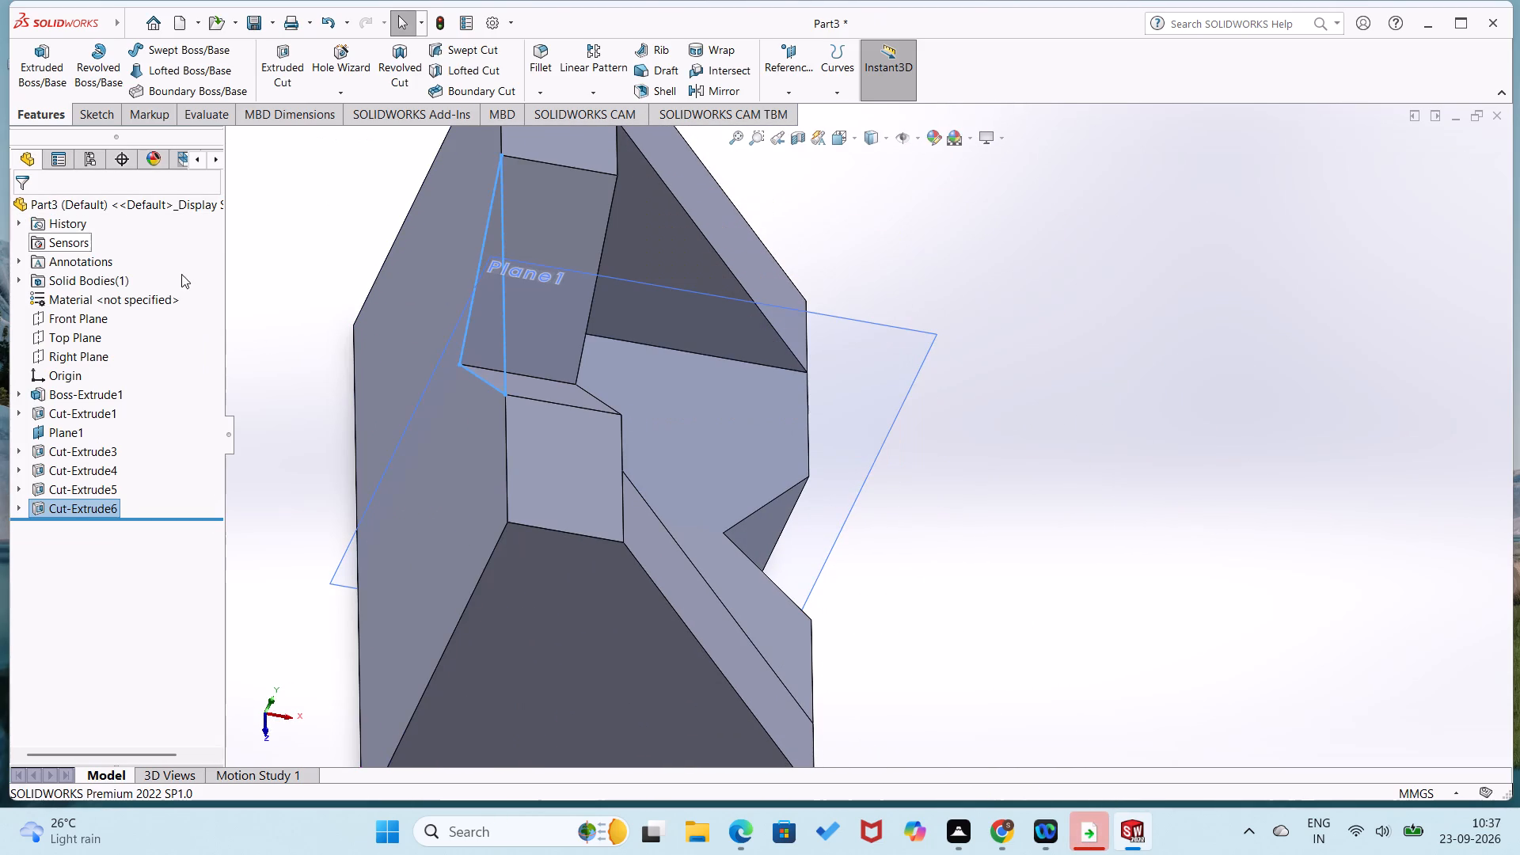
click(1155, 532)
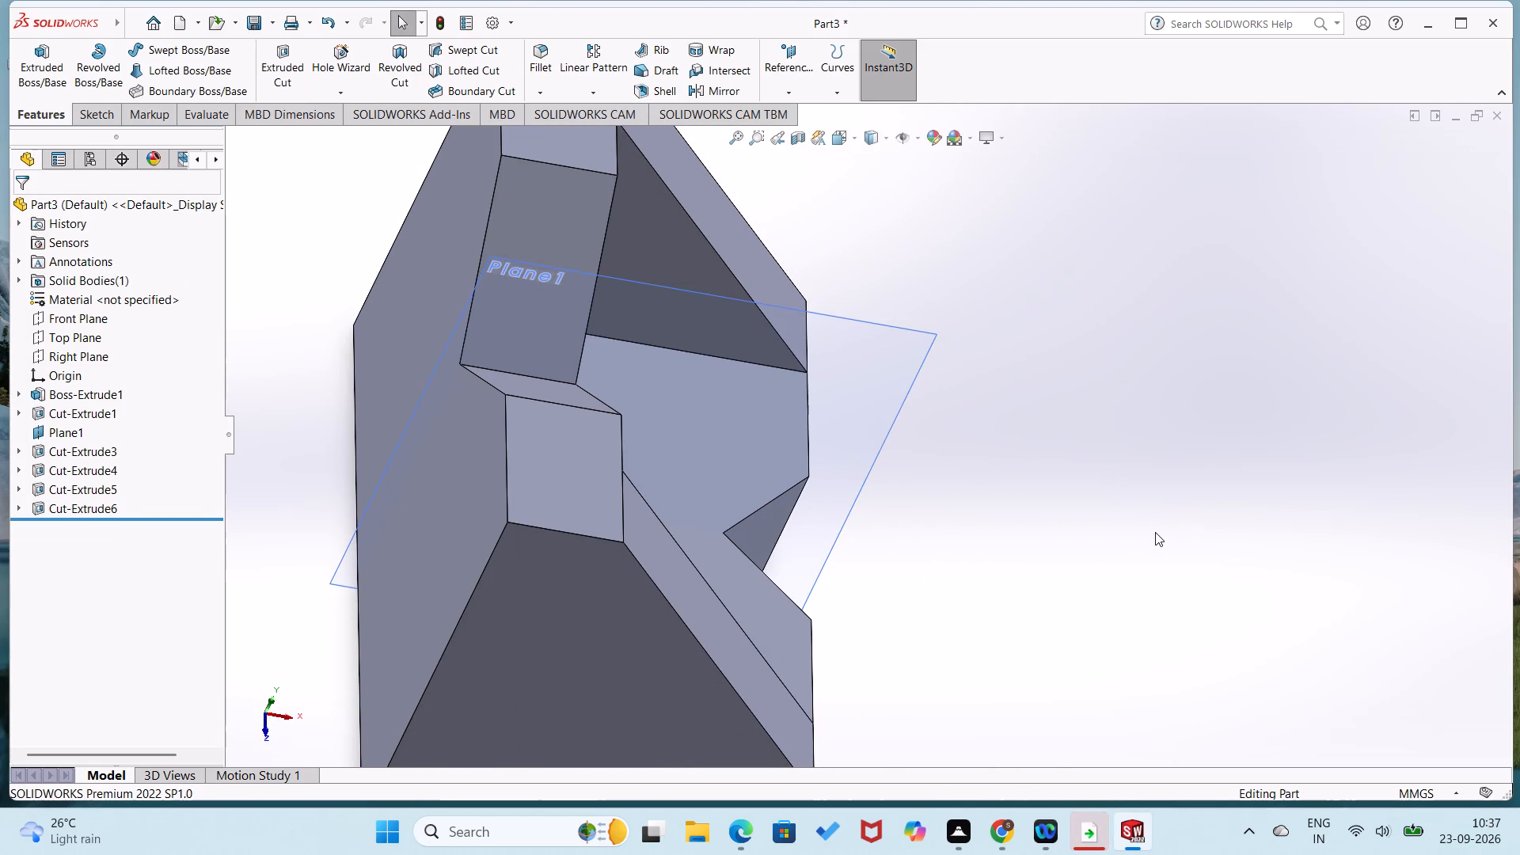
key(ctrl+8)
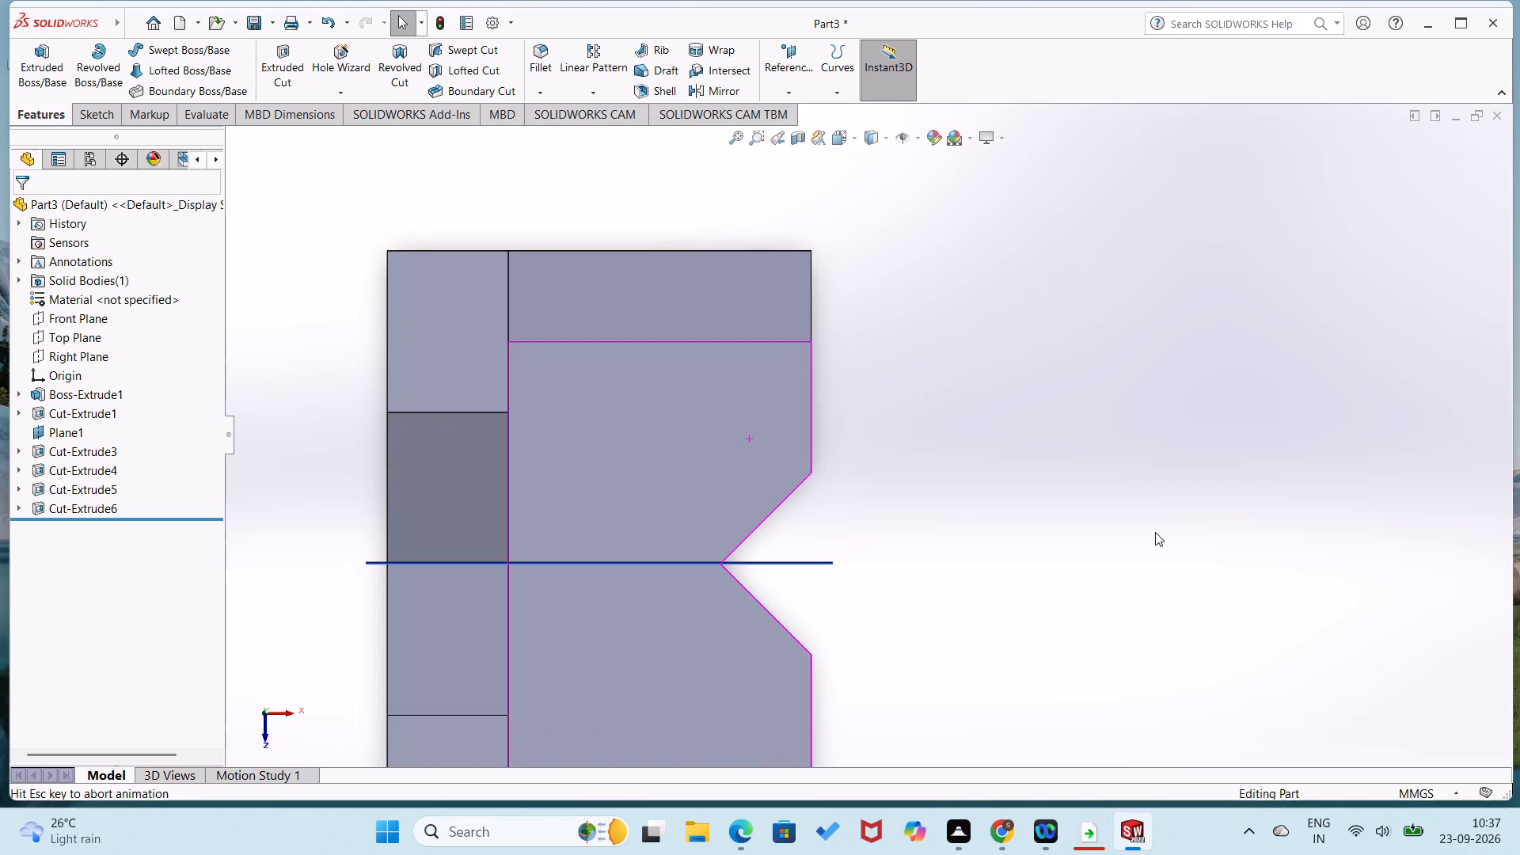
key(ctrl+7)
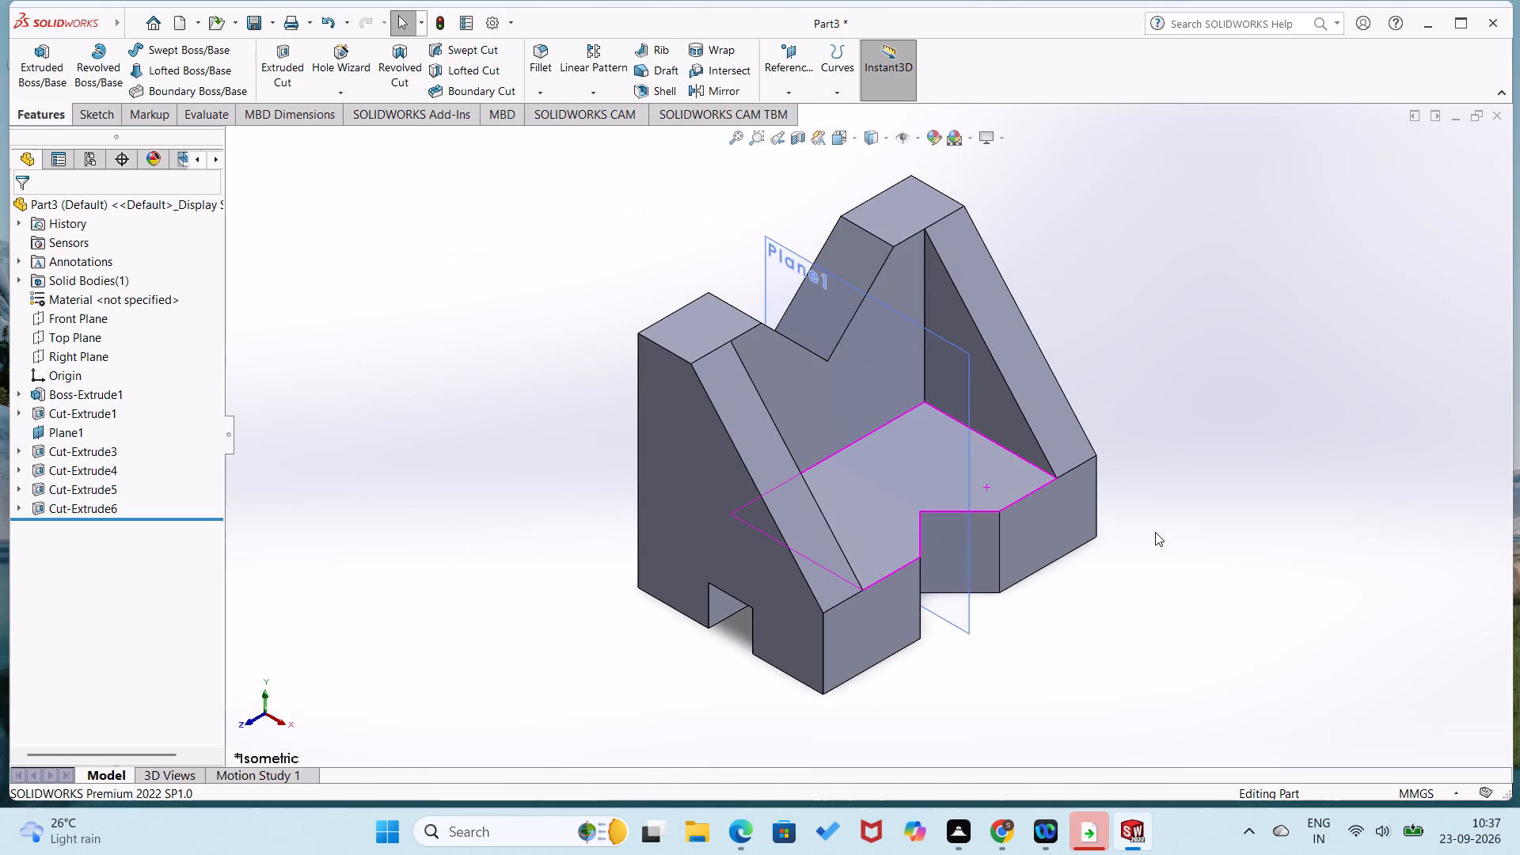
click(612, 625)
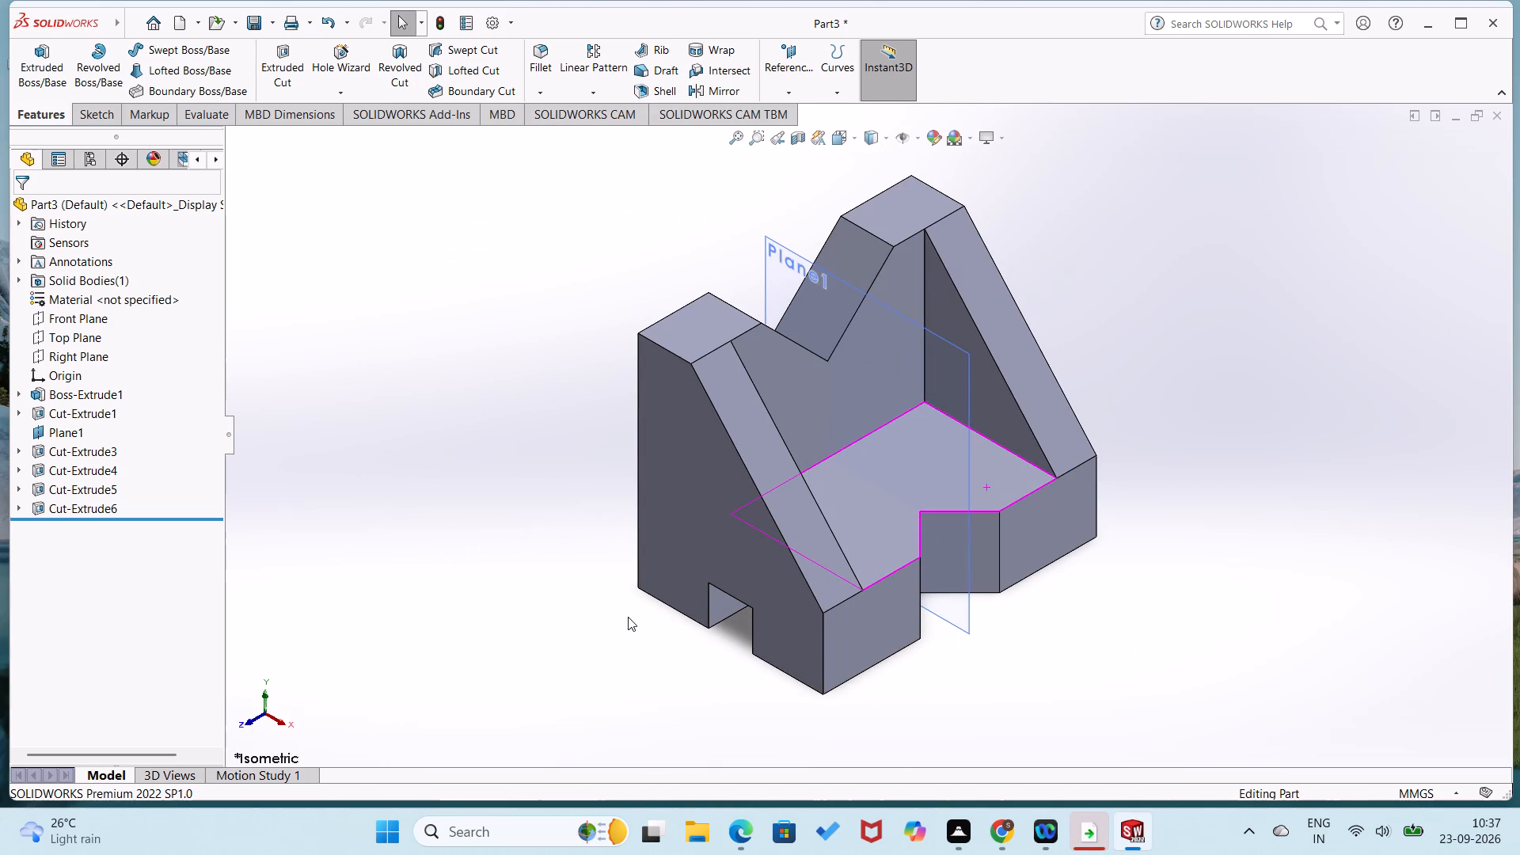
click(609, 625)
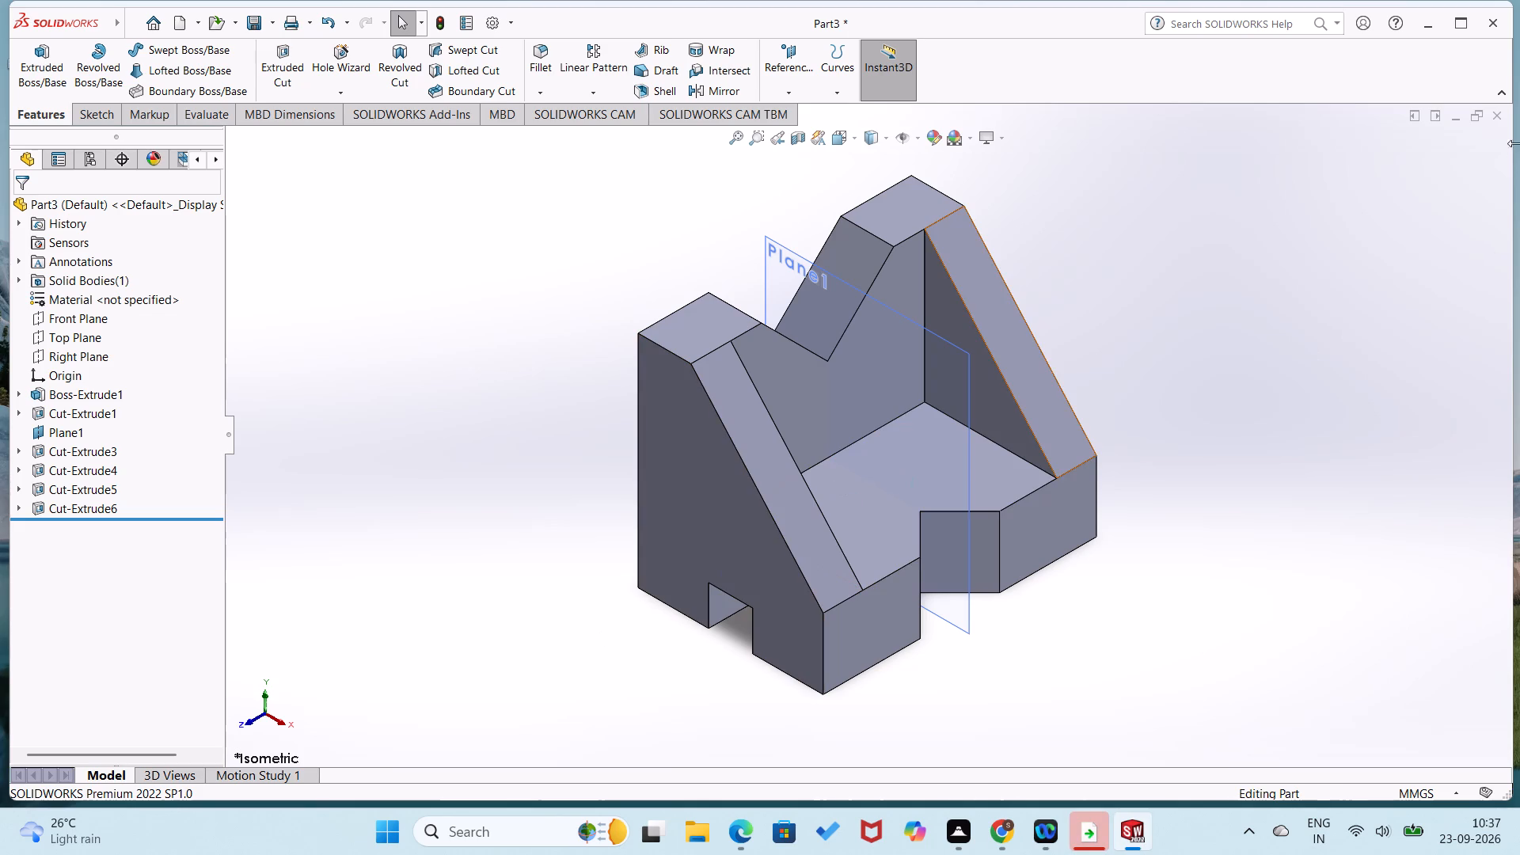
Close the V-notched block part without saving it.
click(1501, 122)
click(857, 445)
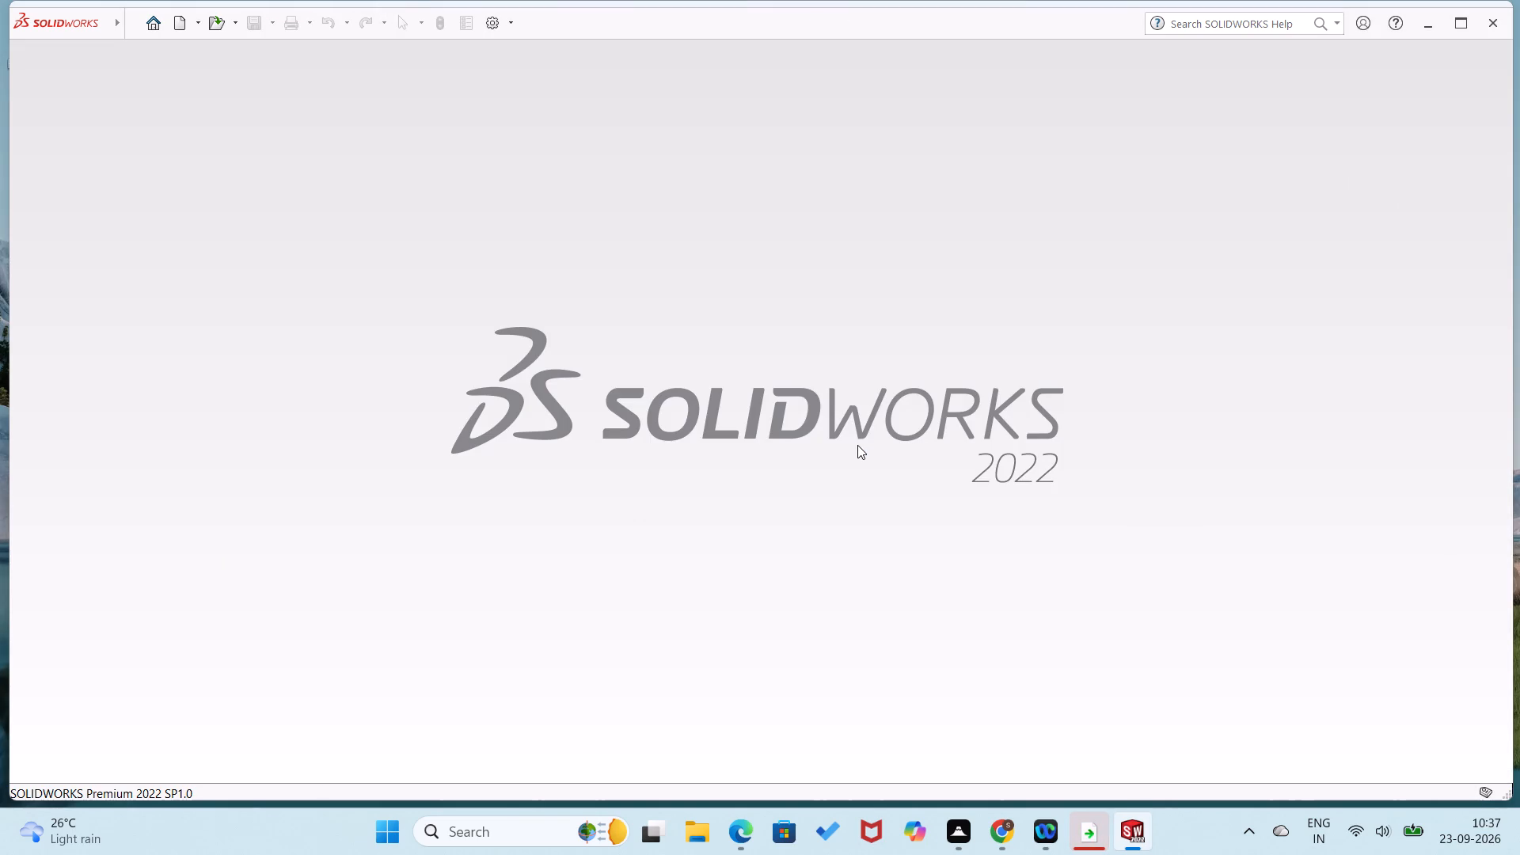
Create a new part document.
click(62, 160)
click(155, 14)
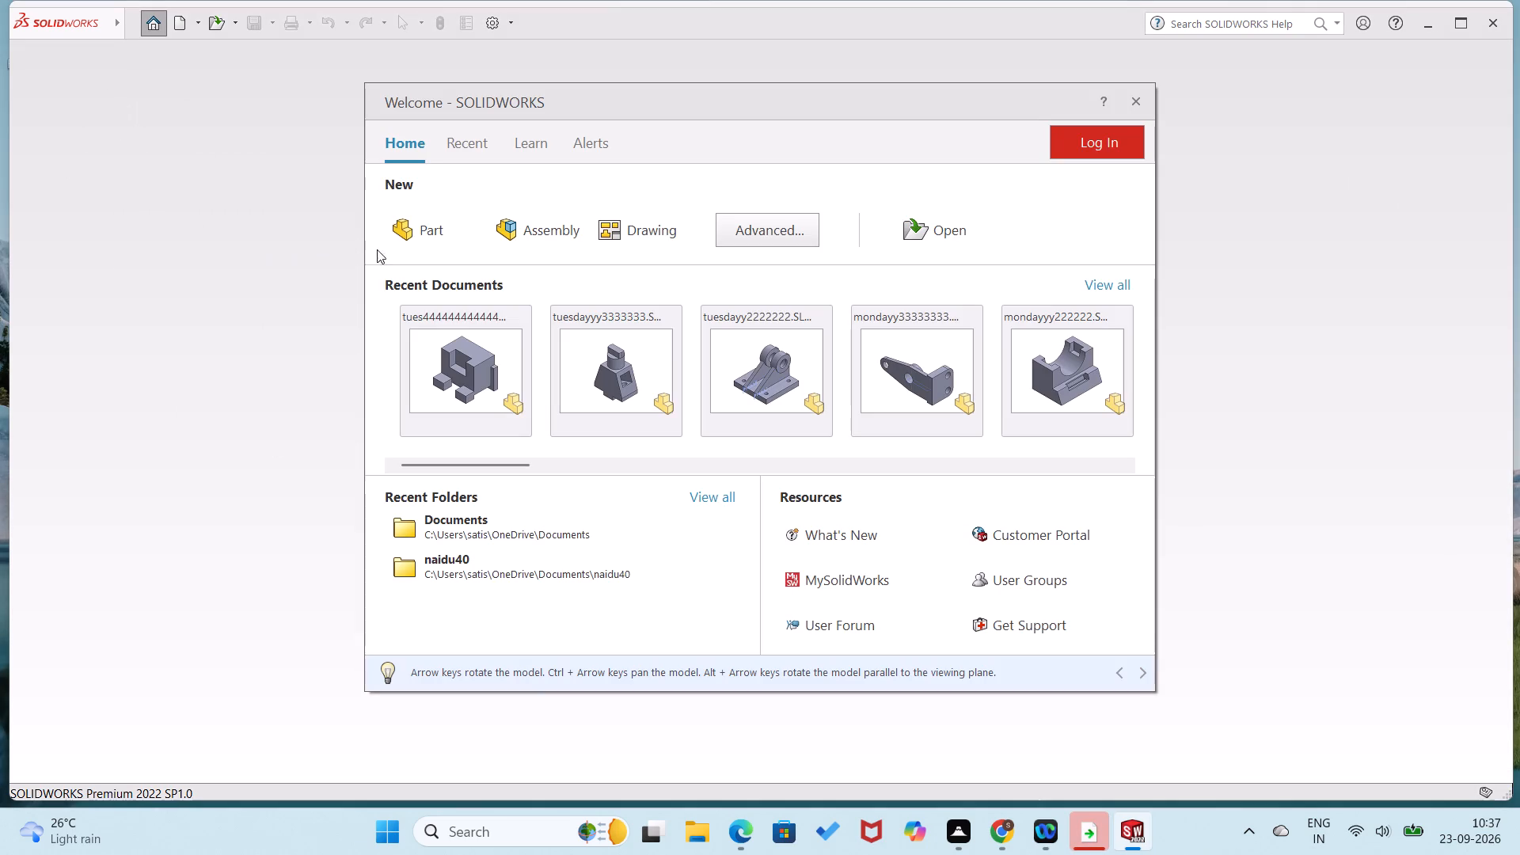
click(430, 234)
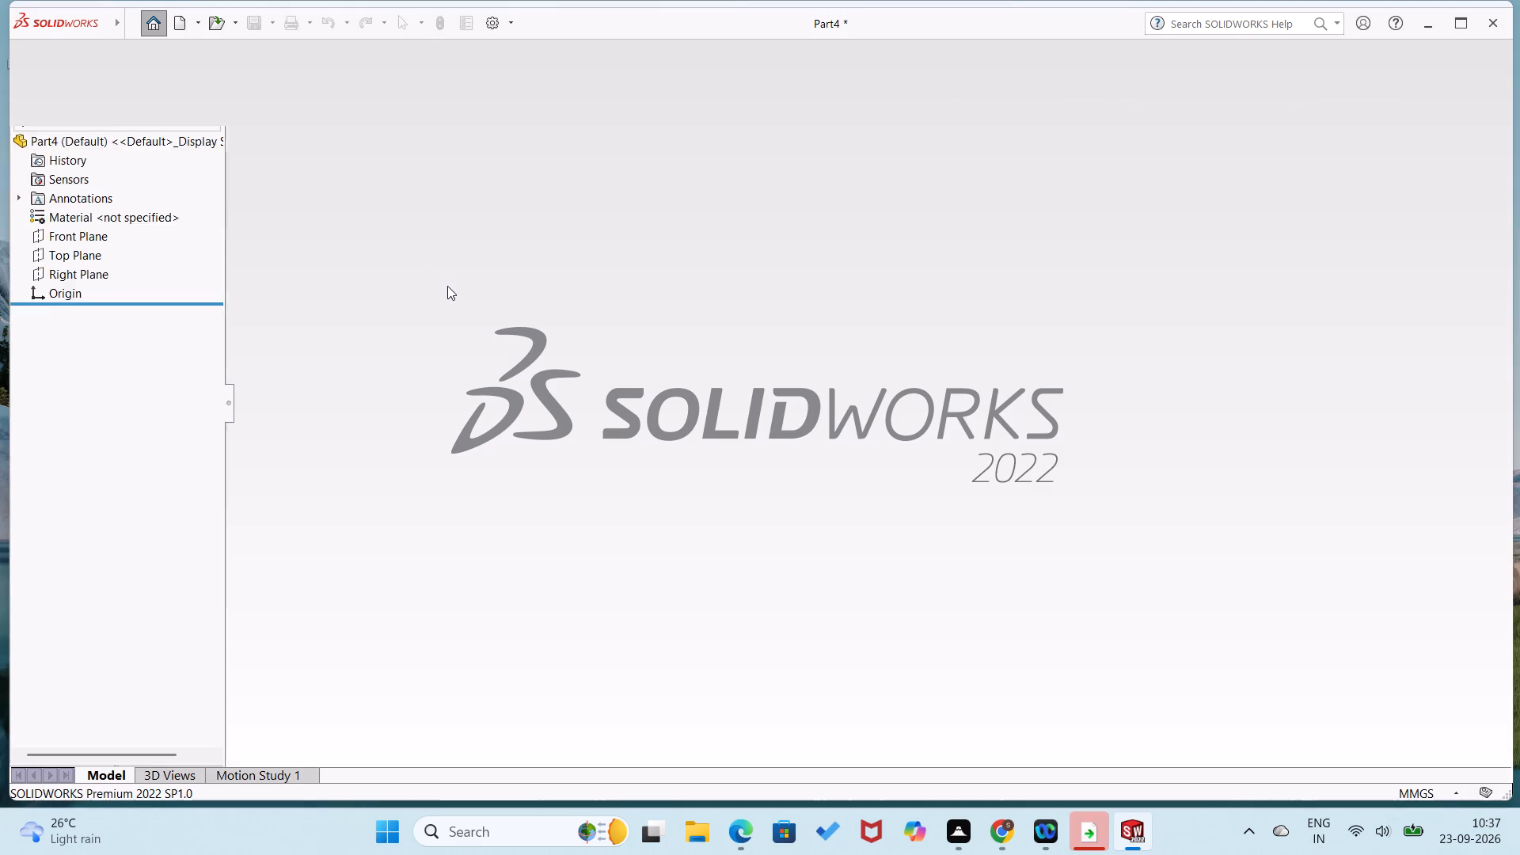
Sketch a horizontal rectangle of lines on the Right Plane, starting at the origin, about 176 mm long and 28 mm high.
click(100, 331)
click(116, 310)
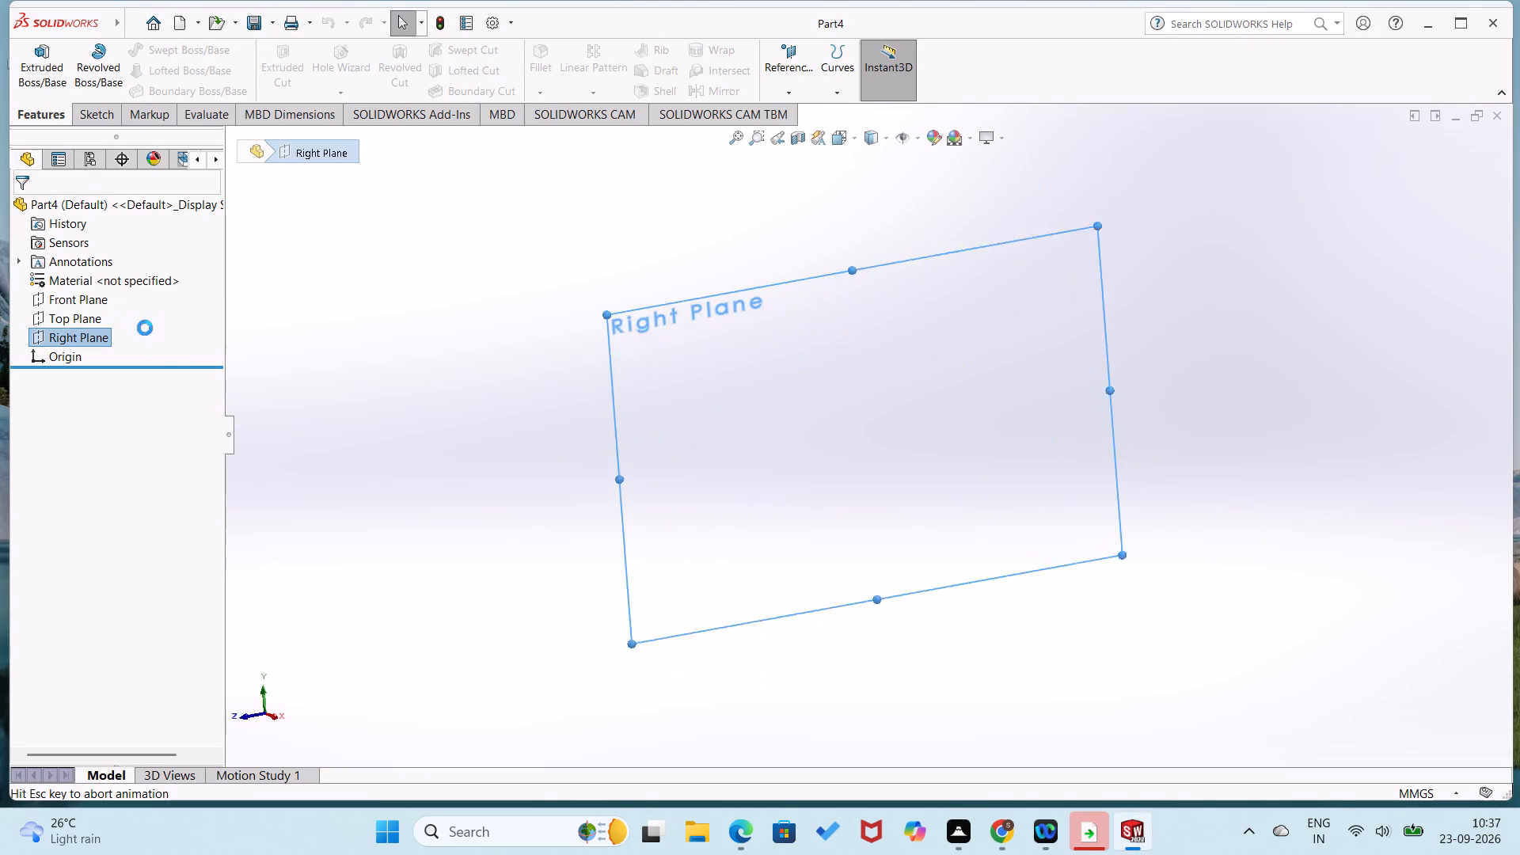
right_drag(657, 405, 517, 500)
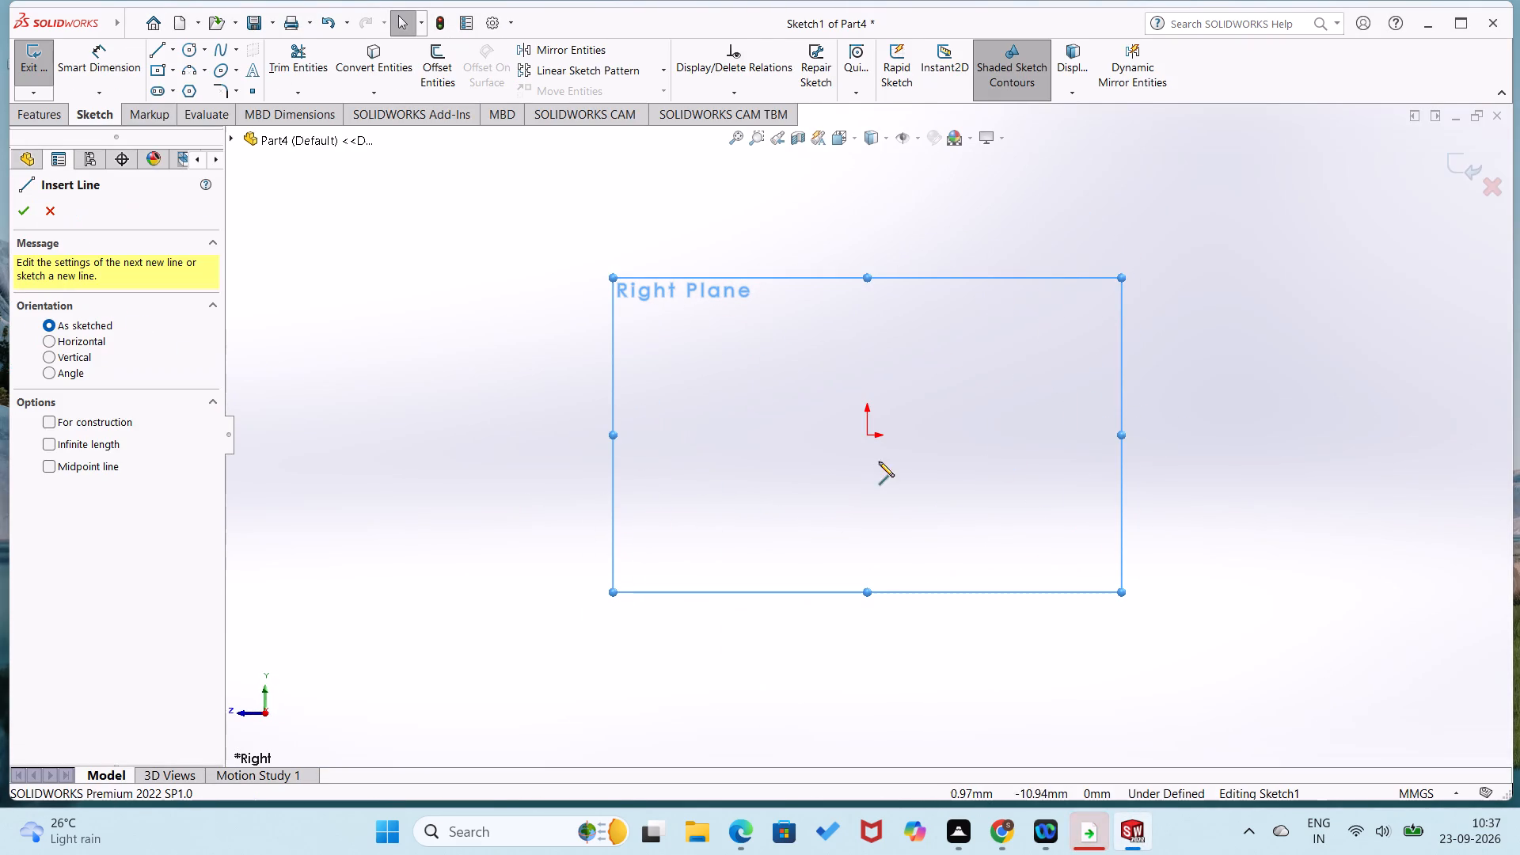
click(868, 434)
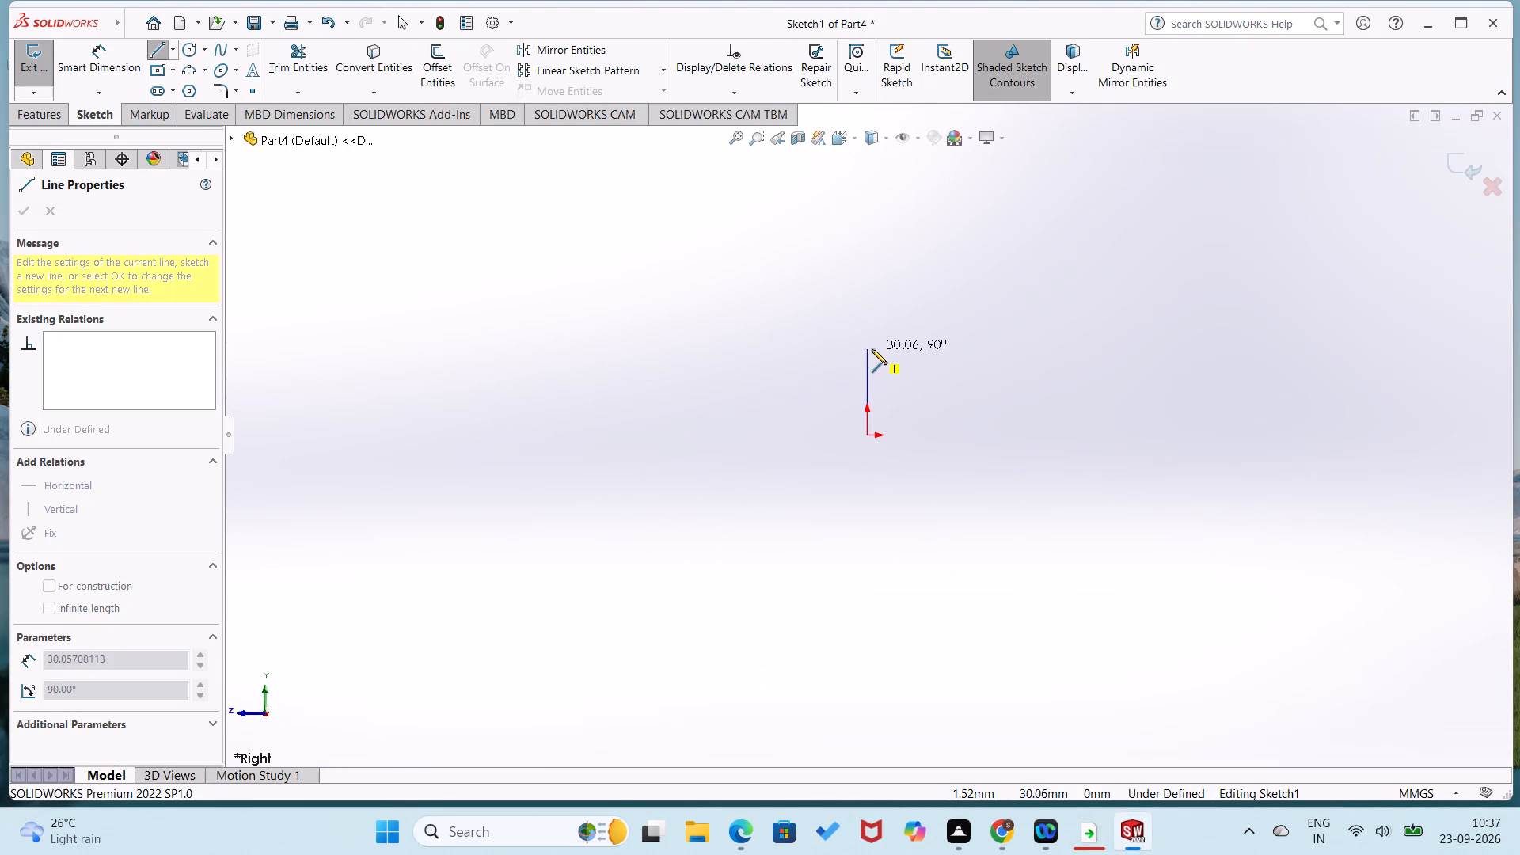
click(866, 356)
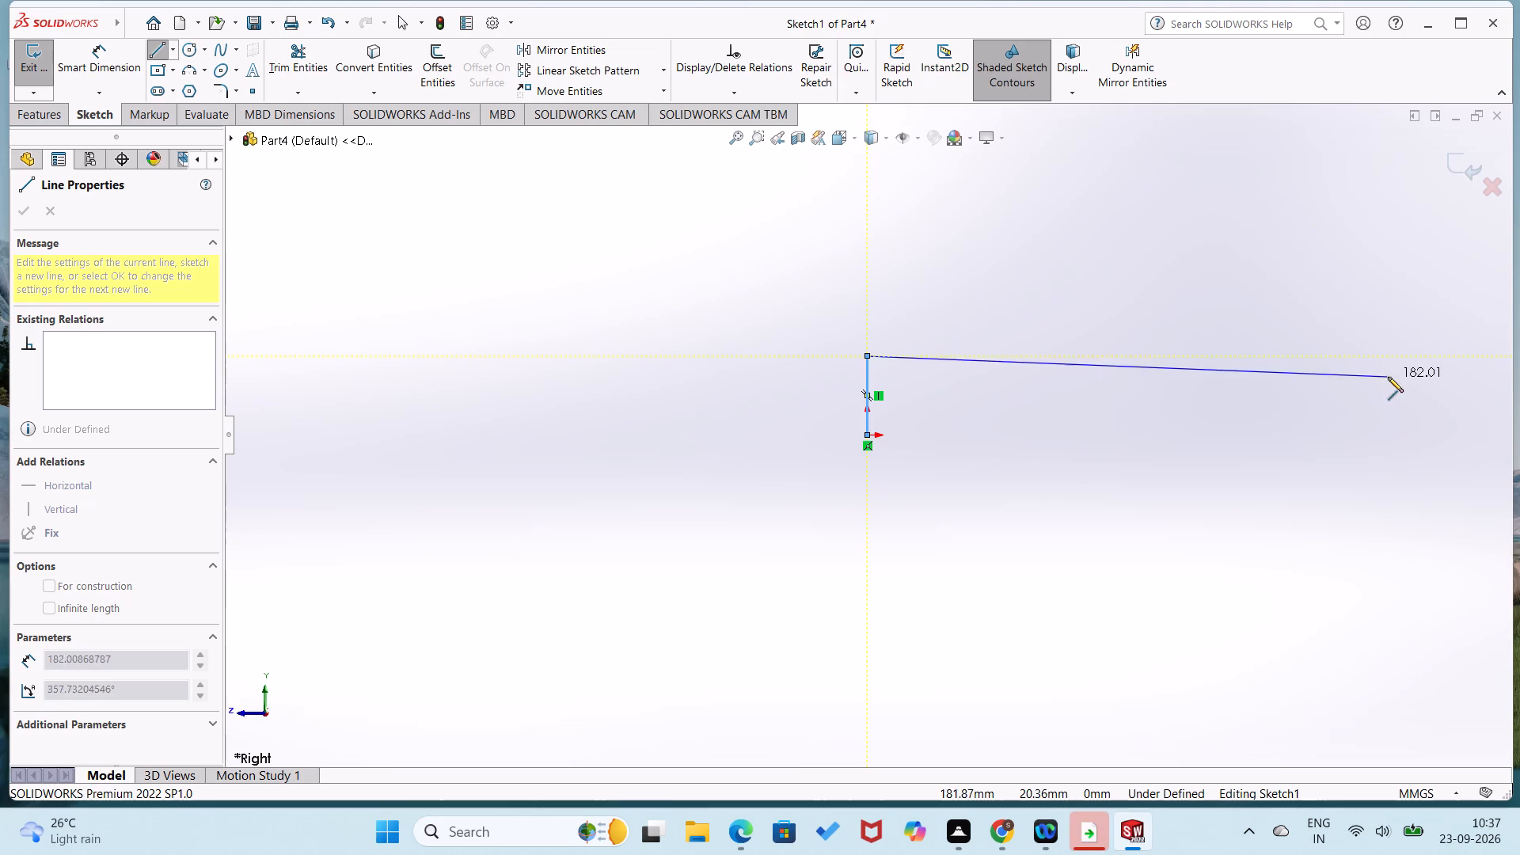
click(1371, 358)
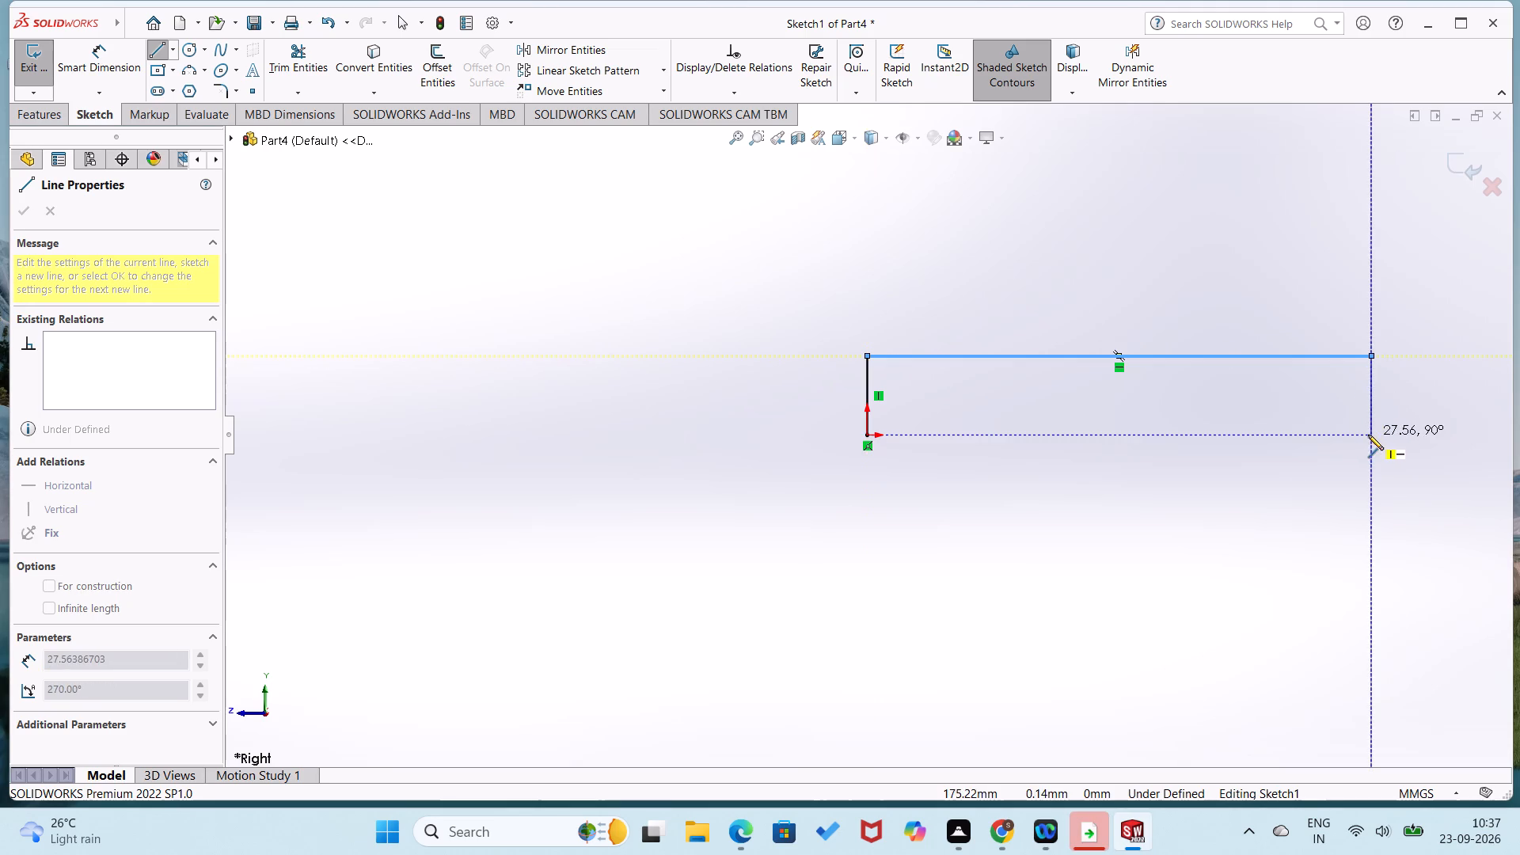
click(1370, 435)
click(868, 437)
Dimension the rectangle's height as 15 mm and its length as 25+70 (95 mm).
right_drag(654, 508, 728, 254)
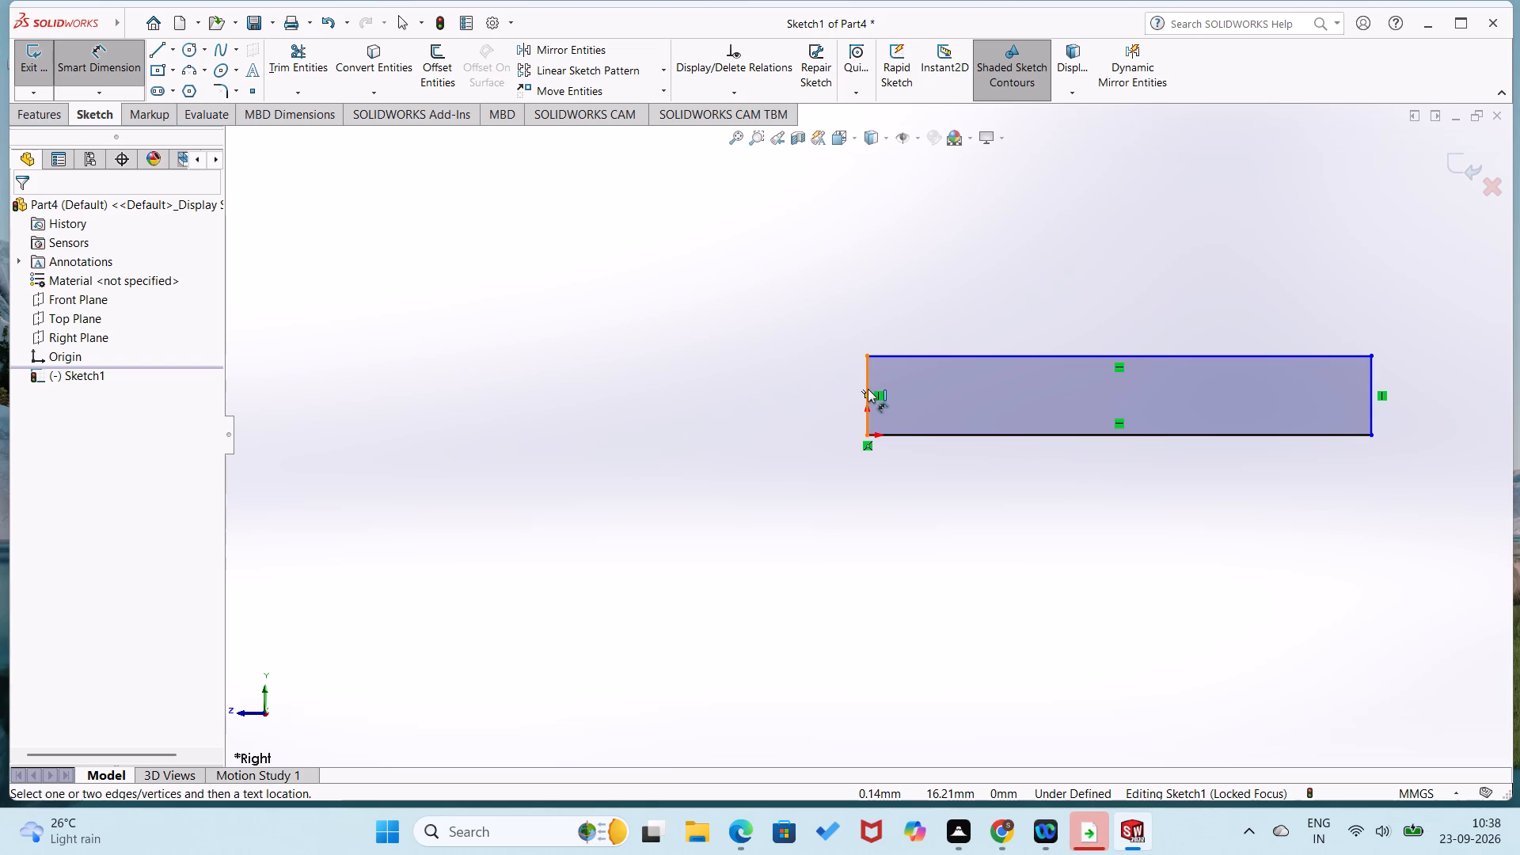
click(868, 389)
click(821, 408)
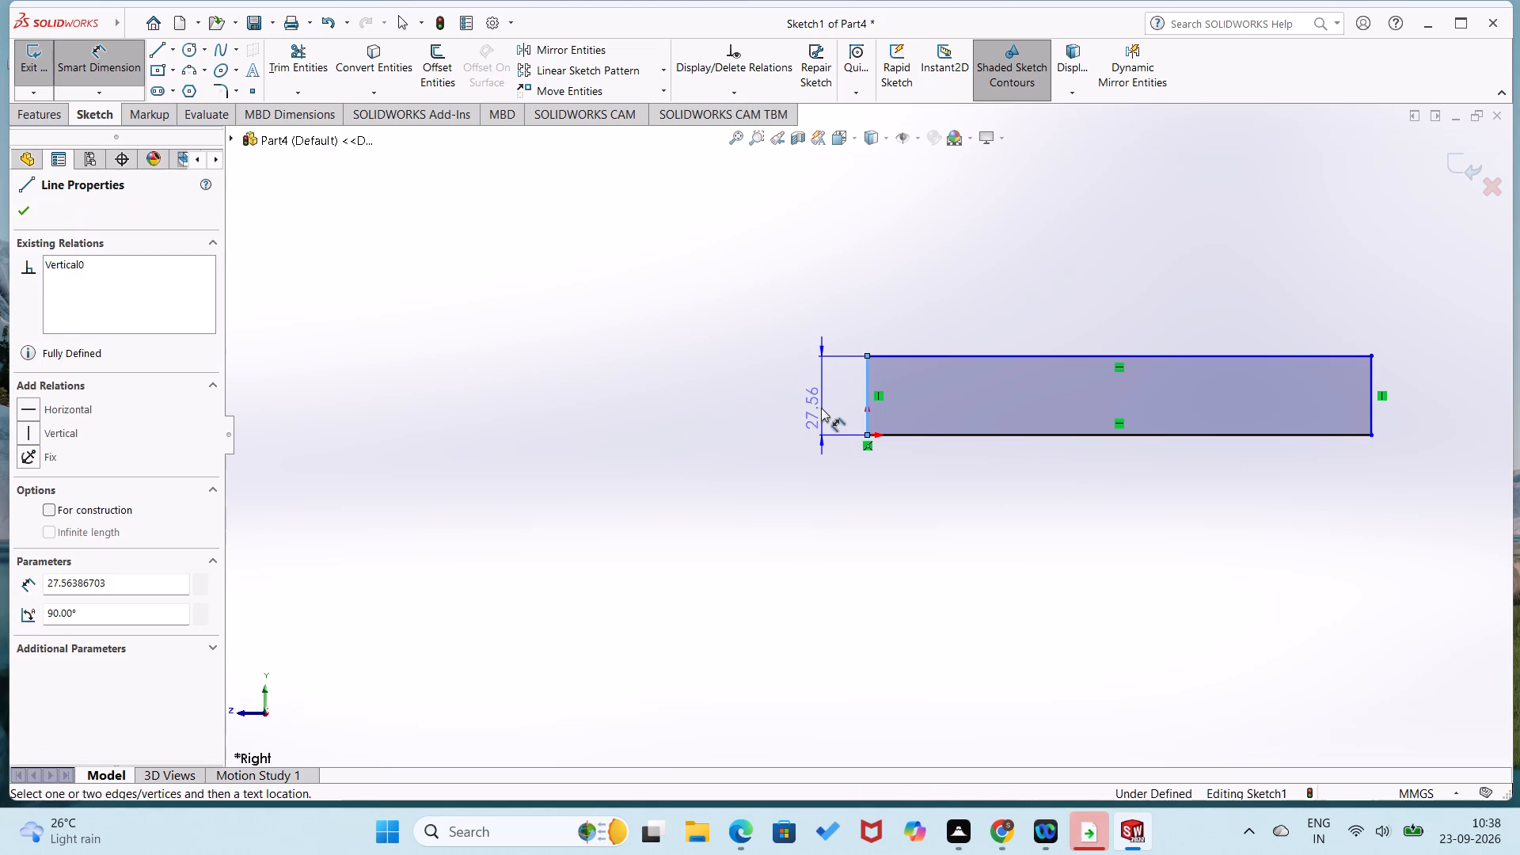
text(15)
key(Return)
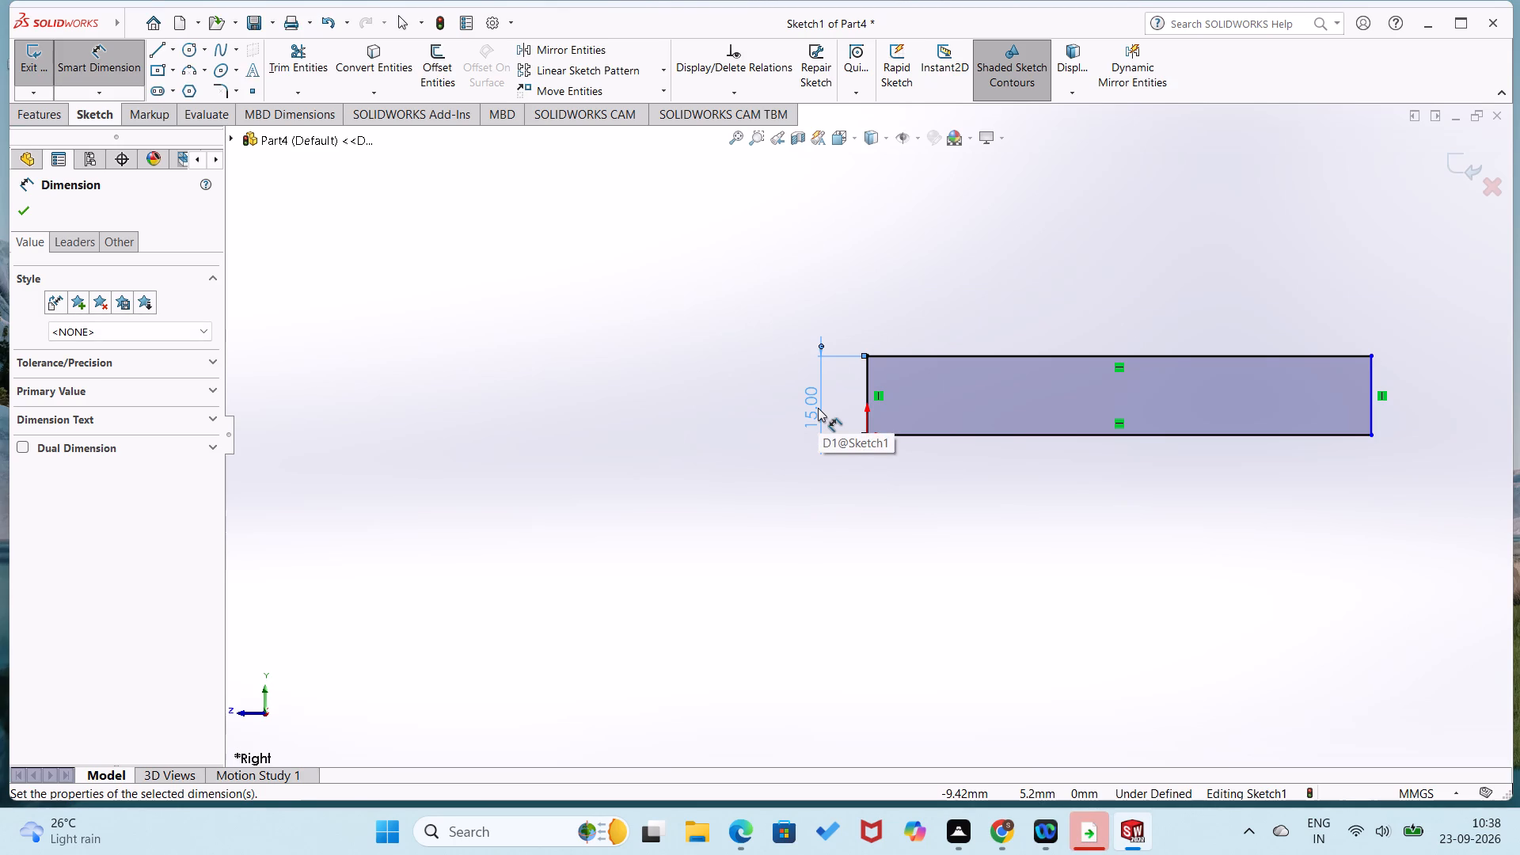
click(1047, 439)
click(1045, 482)
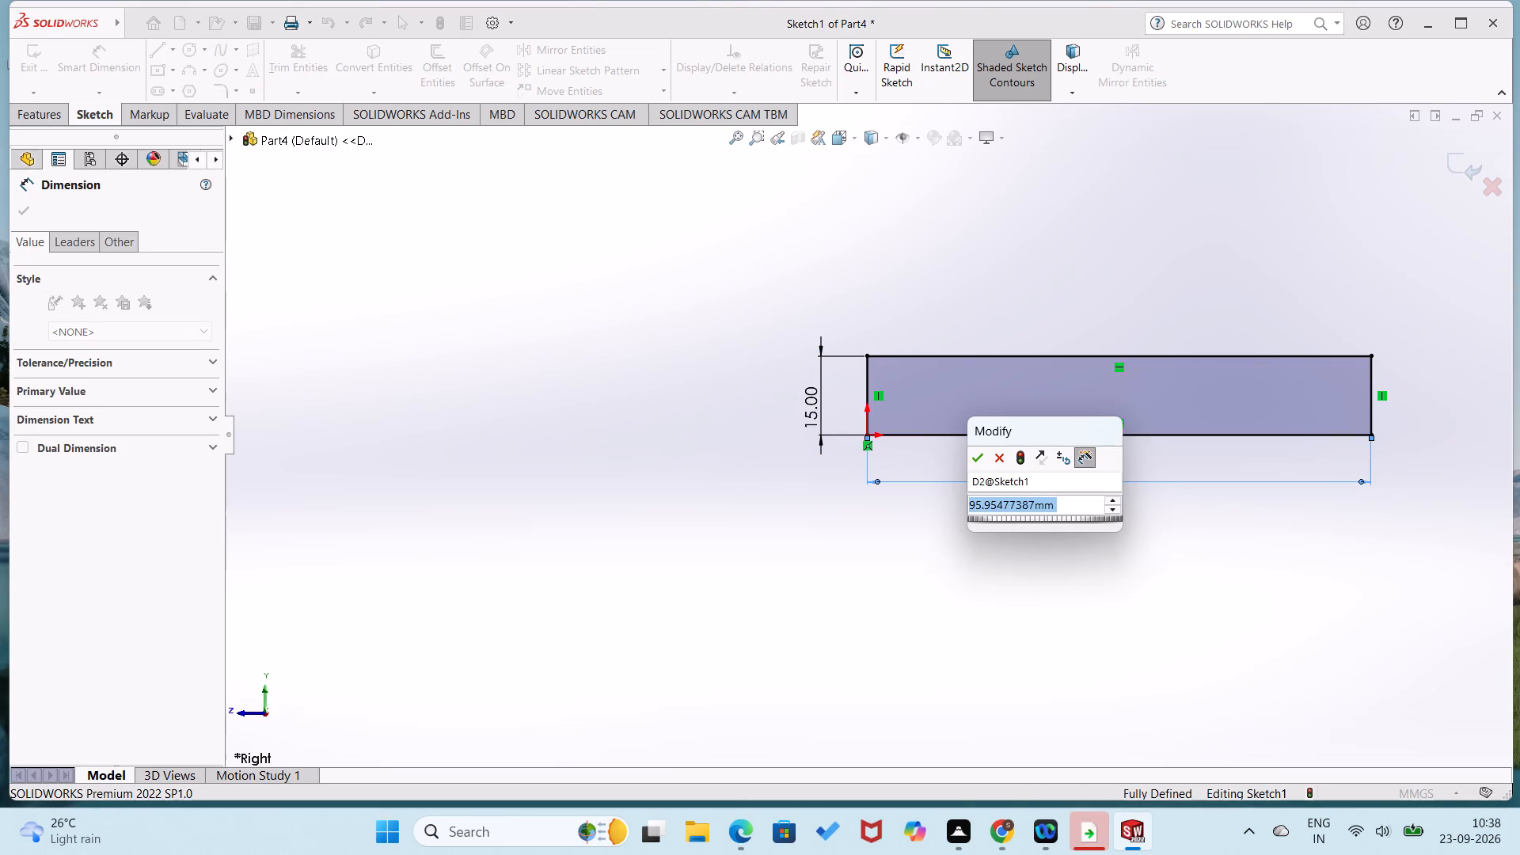
text(25+70)
key(Return)
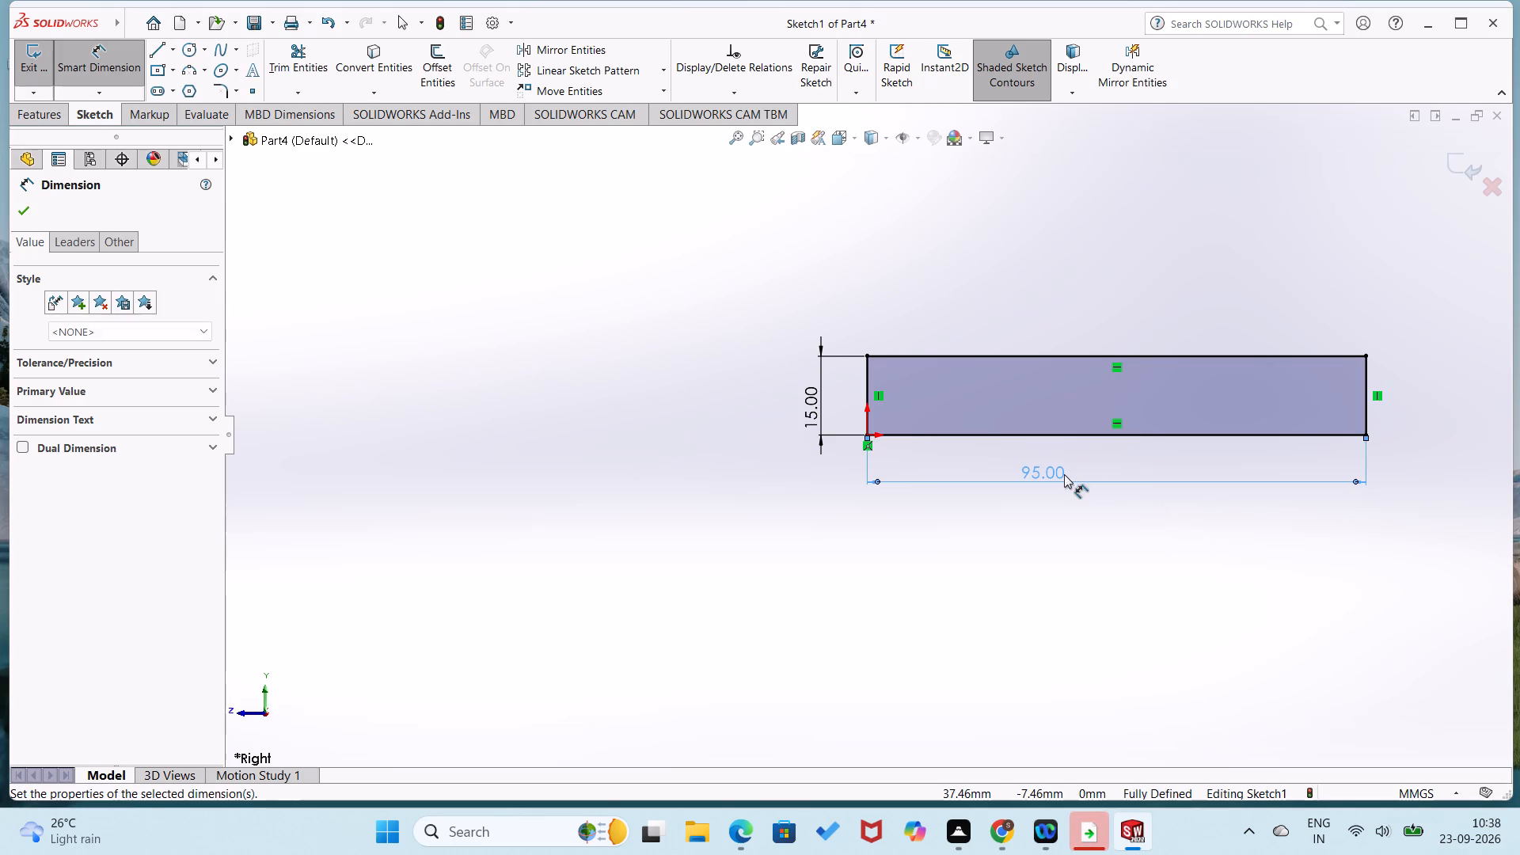
click(892, 577)
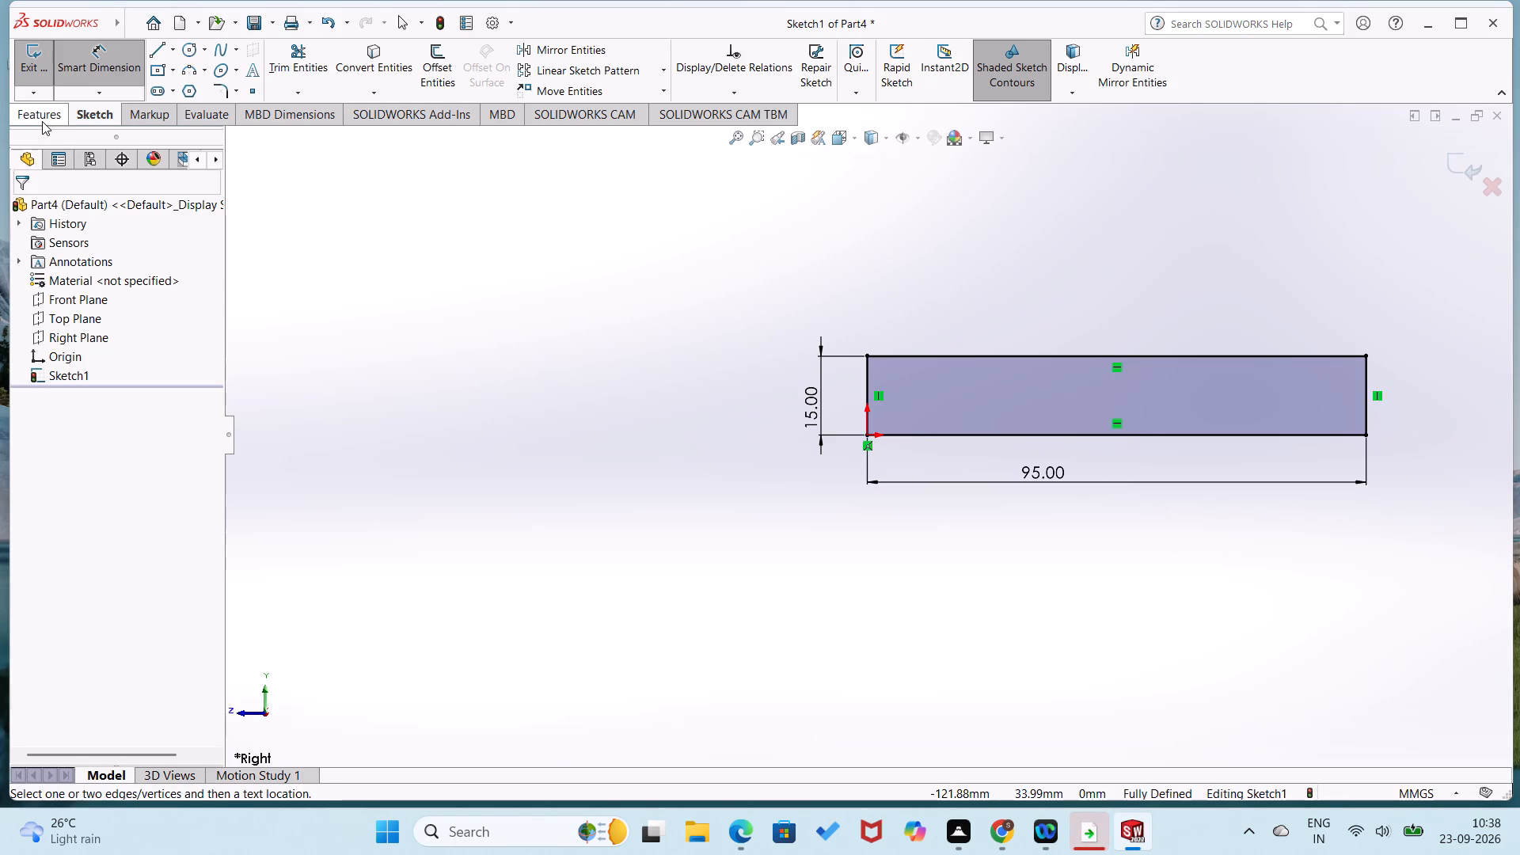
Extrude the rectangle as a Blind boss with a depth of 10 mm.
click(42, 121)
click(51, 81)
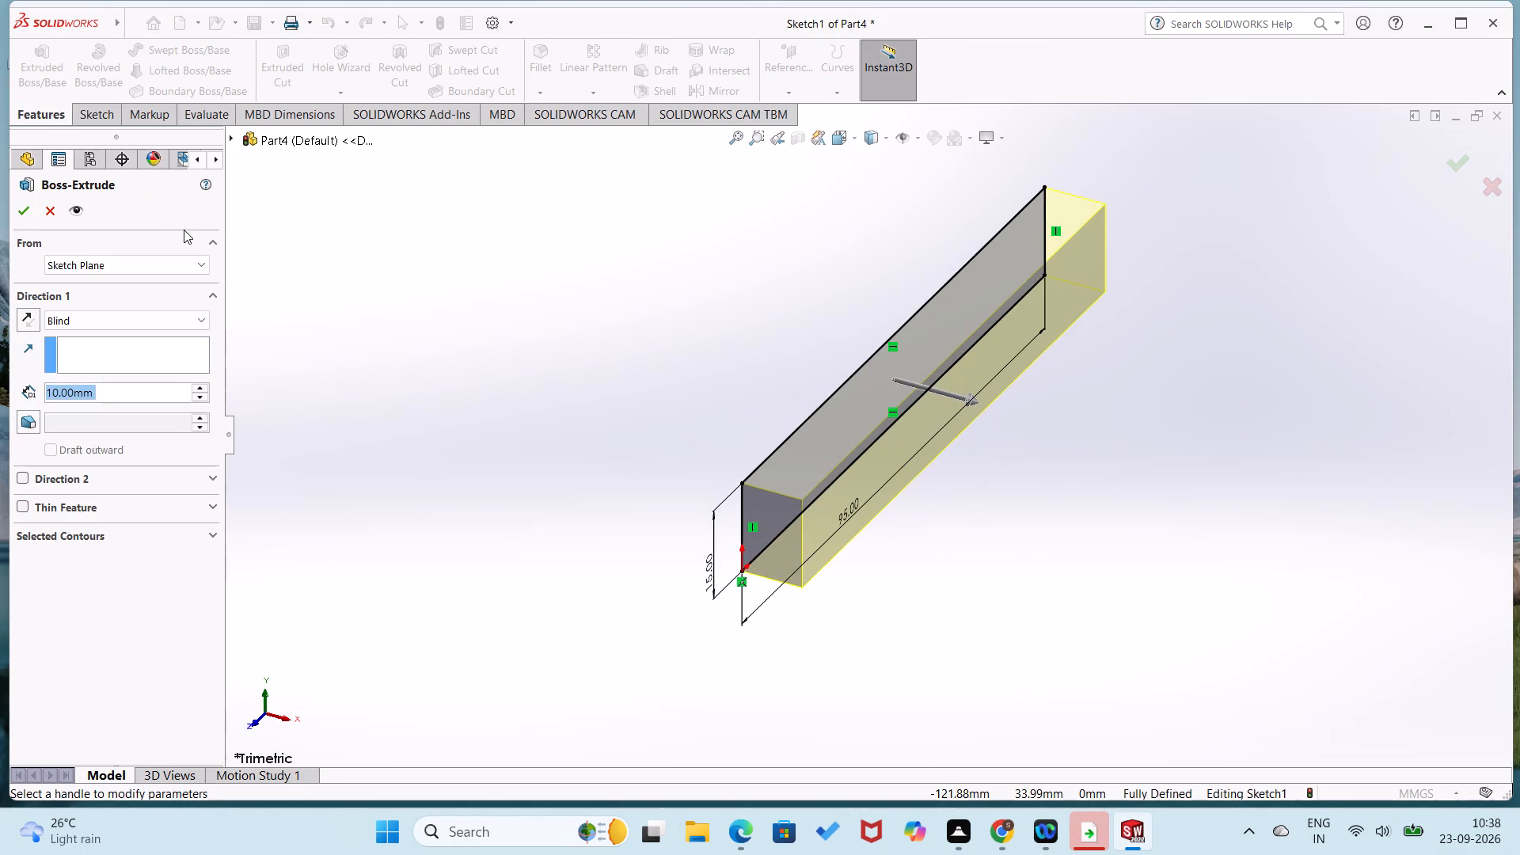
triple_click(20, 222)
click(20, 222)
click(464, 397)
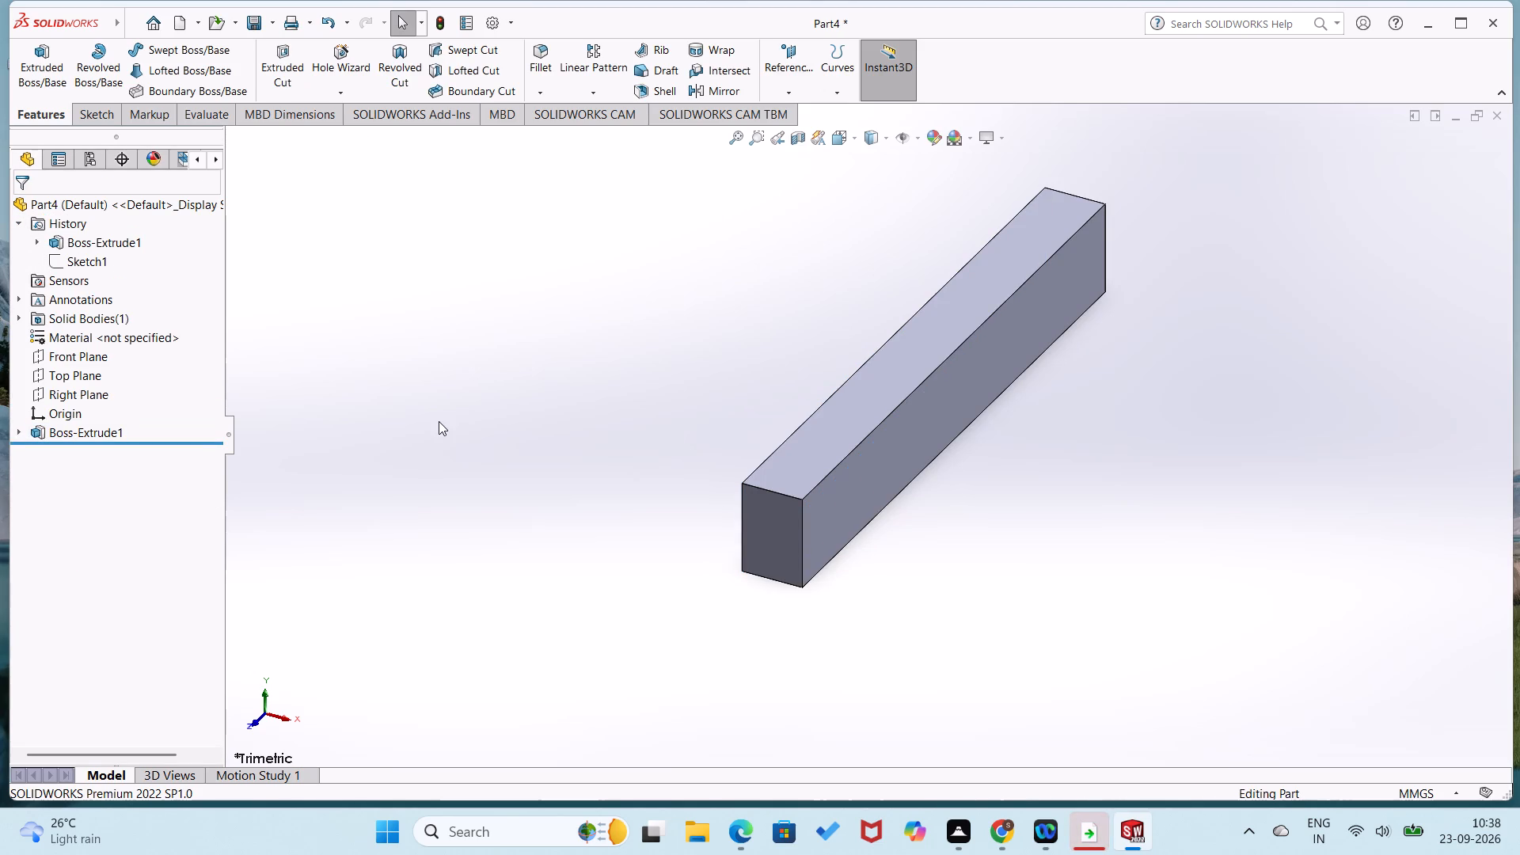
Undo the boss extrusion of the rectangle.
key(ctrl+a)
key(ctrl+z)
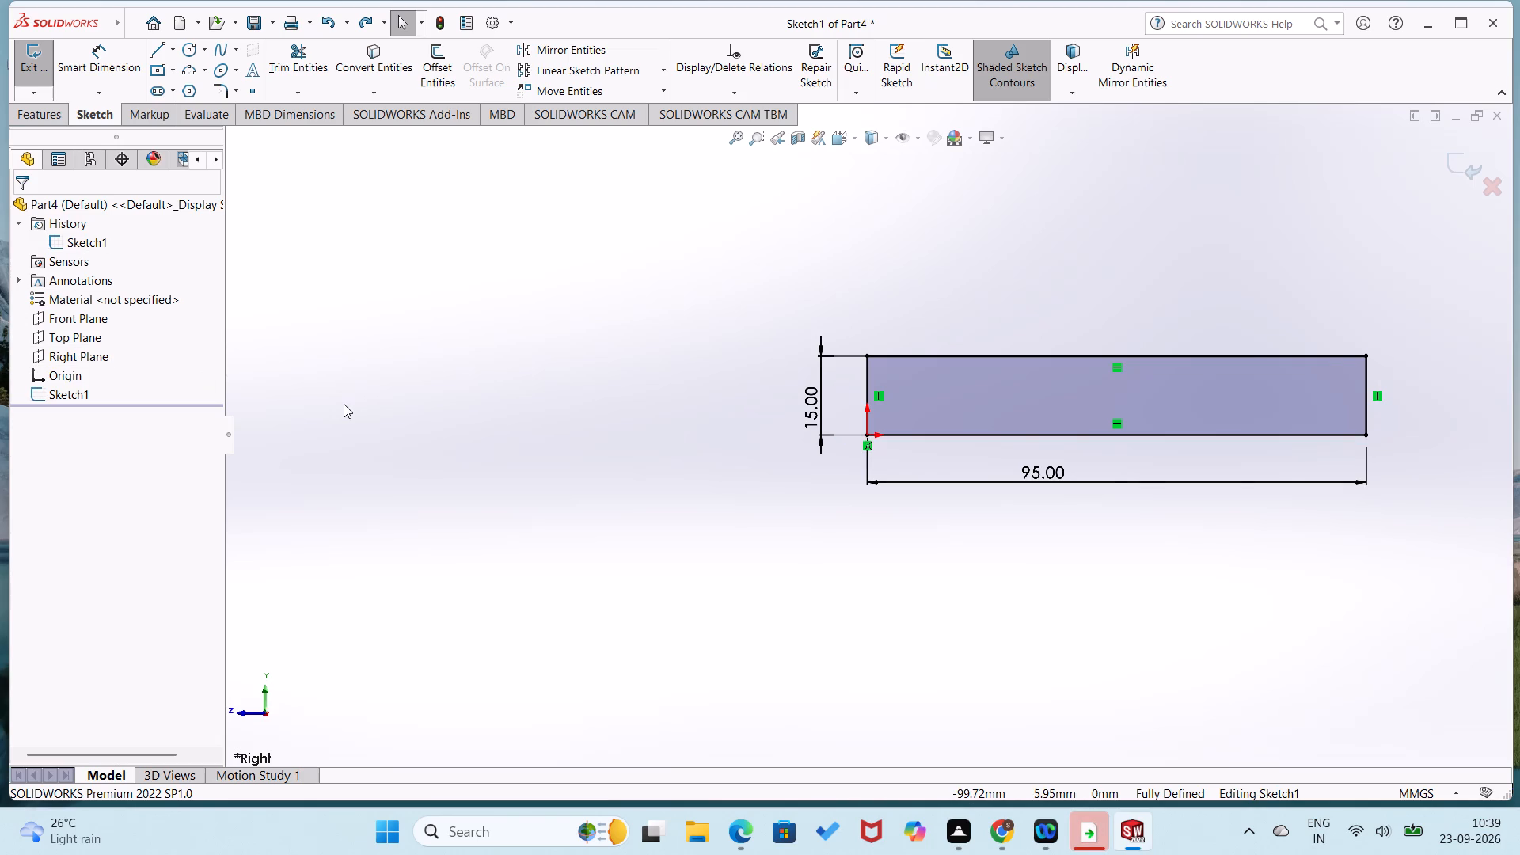
Undo the rectangle's dimensions and all of its lines on the Right Plane.
key(ctrl+z)
key(ctrl+z)
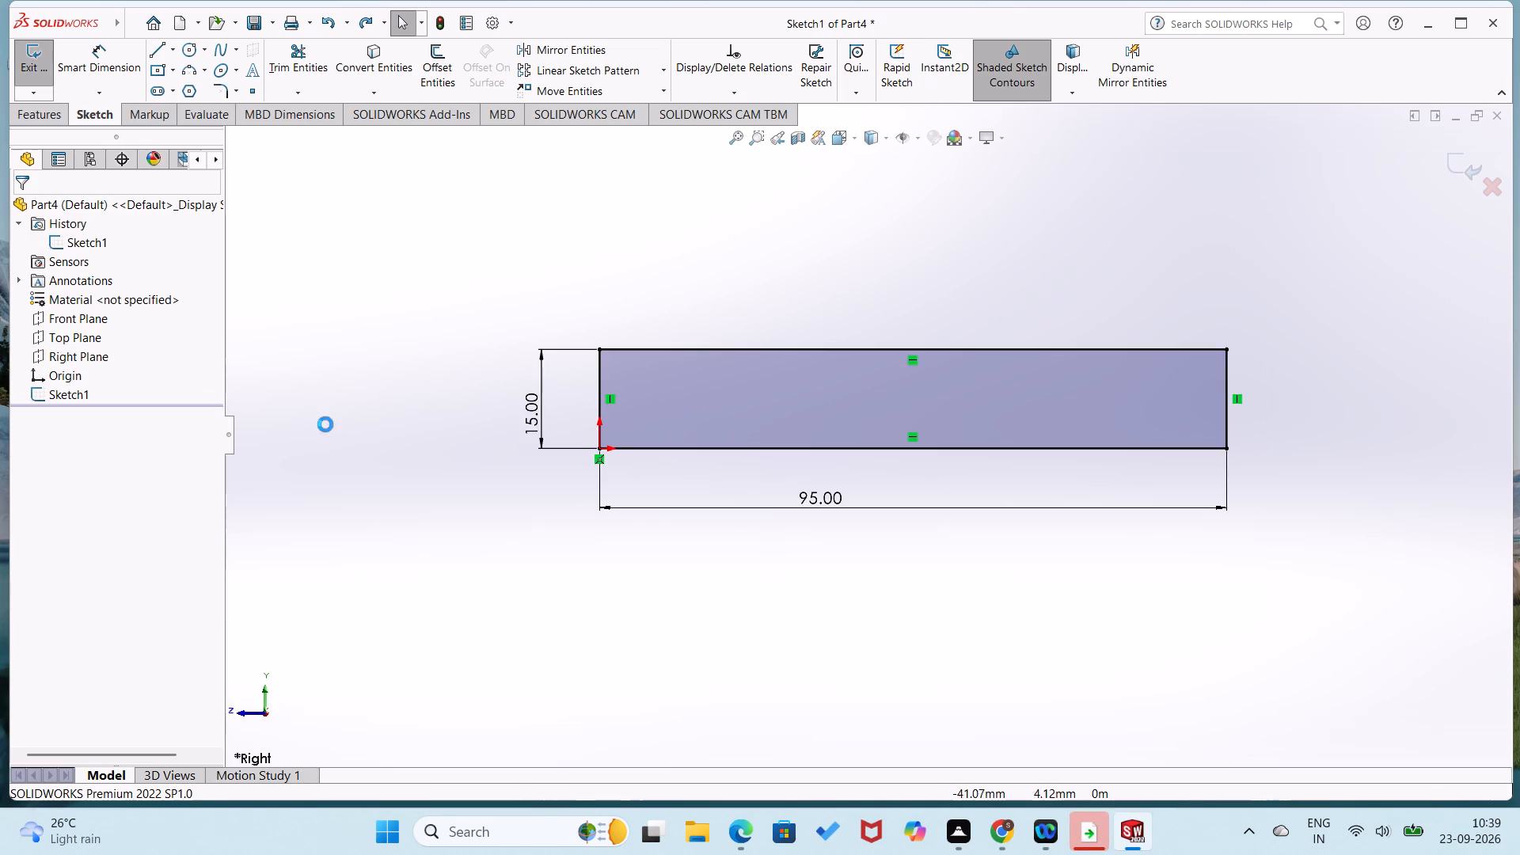
key(ctrl+z)
key(ctrl+z)
key(ctrl+z)
key(ctrl+z)
key(ctrl+z)
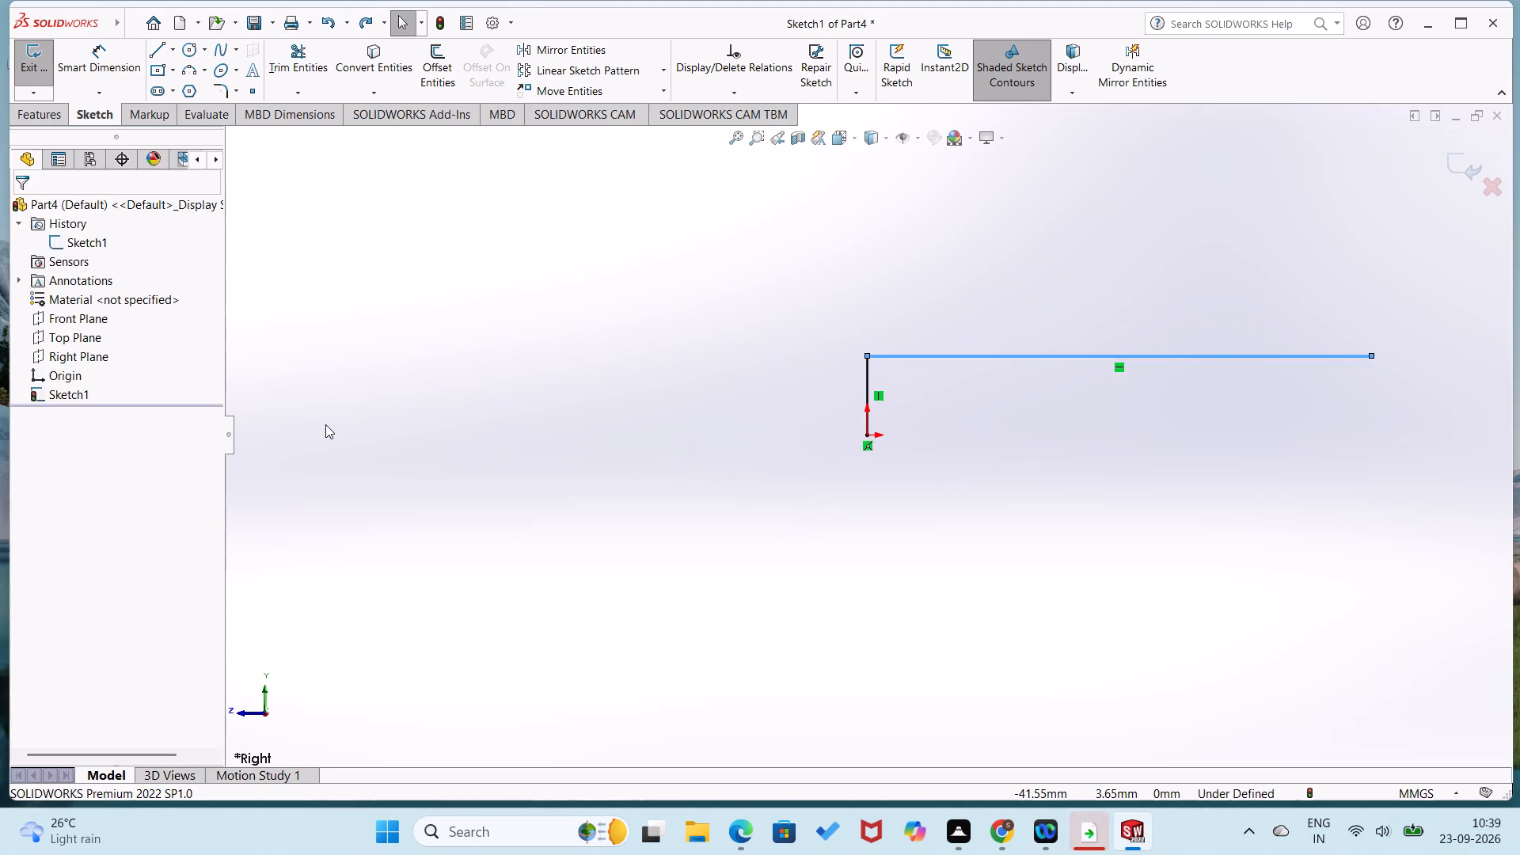
key(ctrl+z)
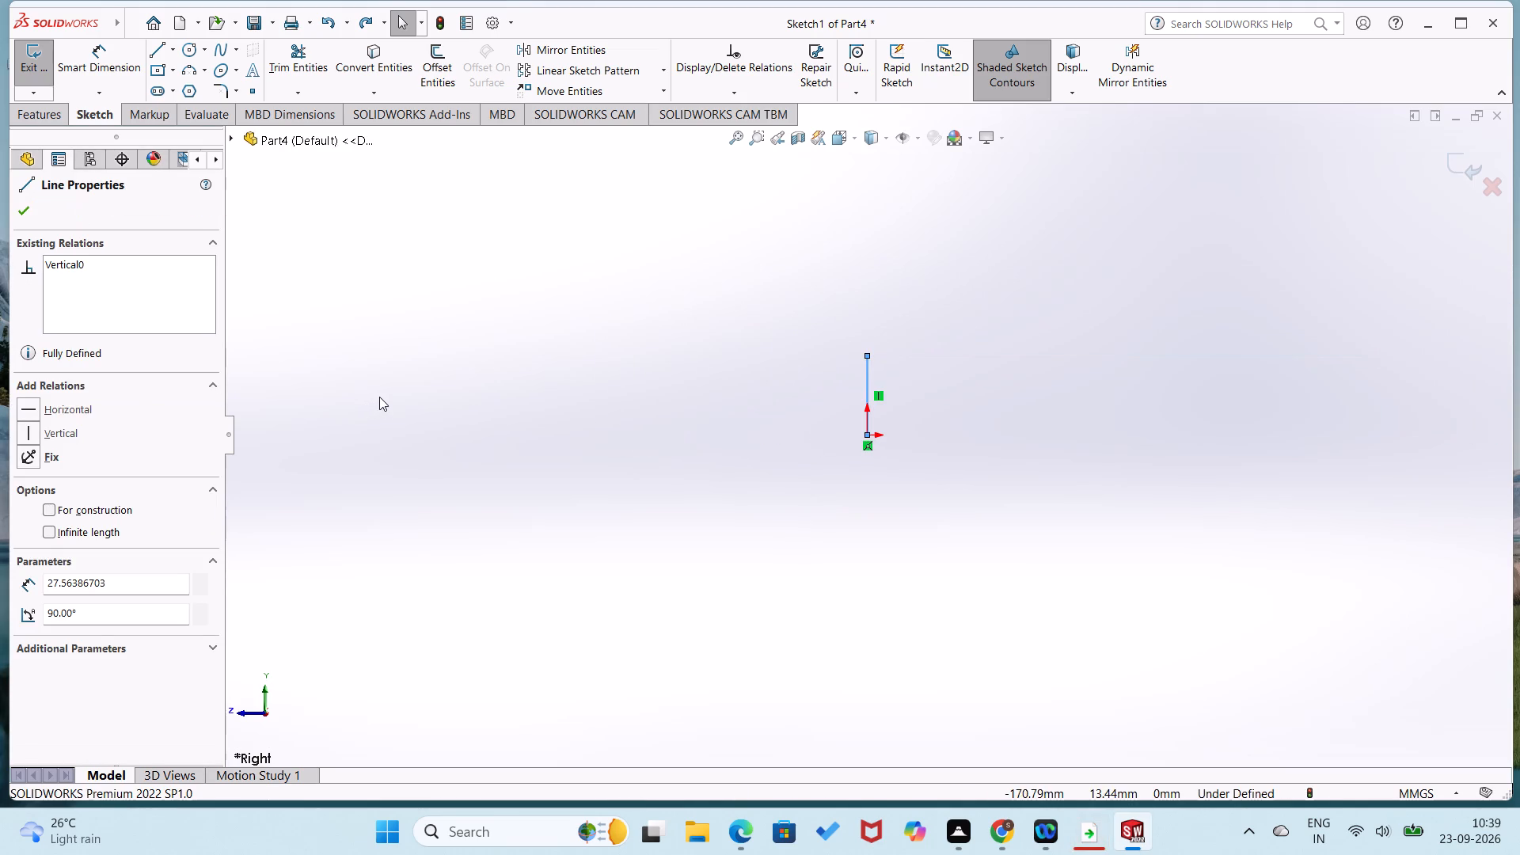
key(ctrl+z)
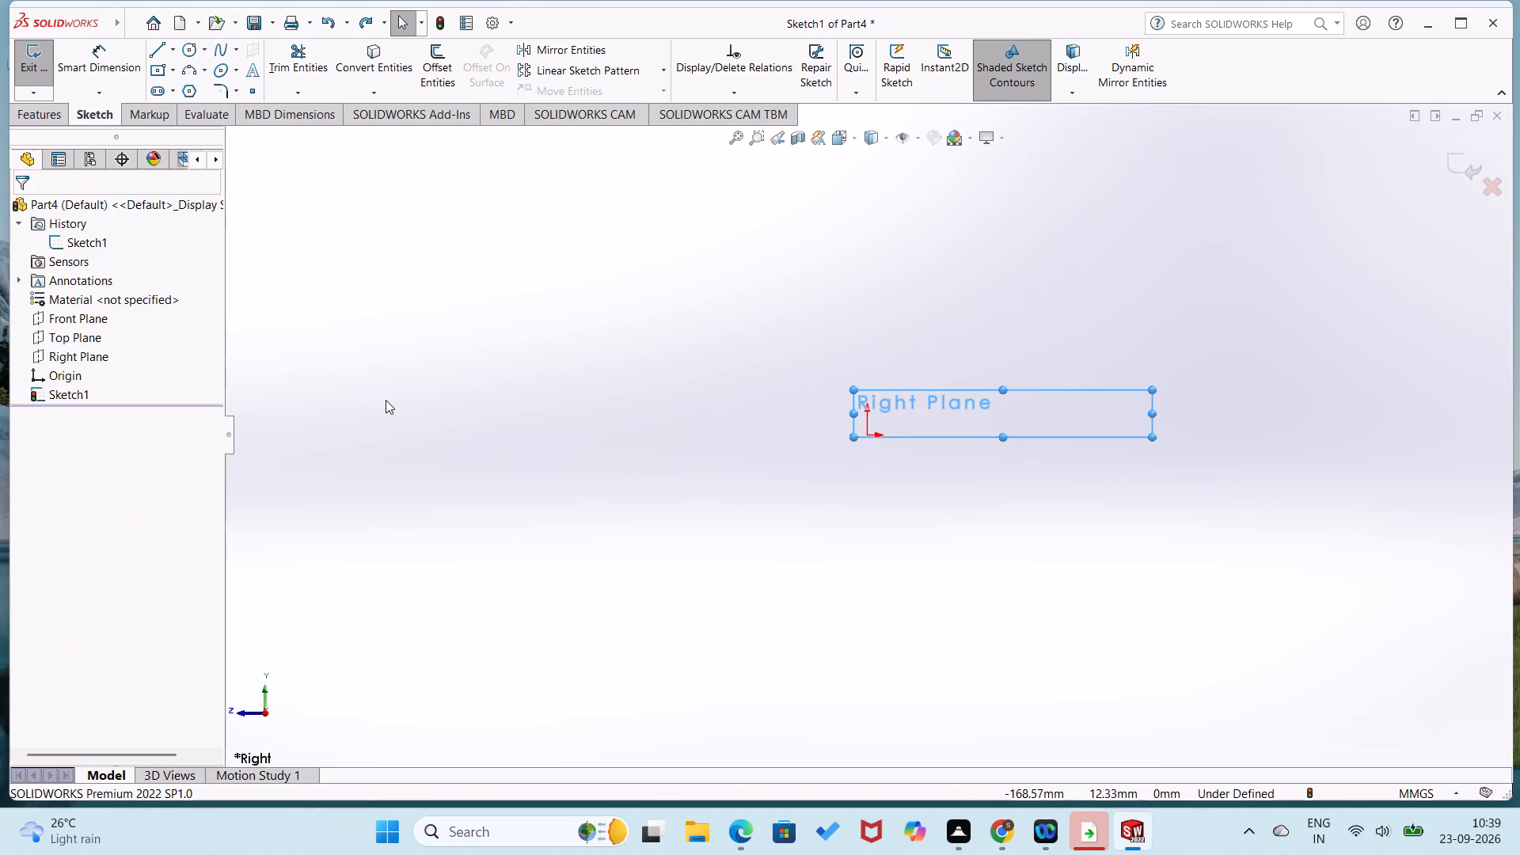
Sketch a closed profile on the Top Plane from the origin: parallel lines about 142 mm long, a tangent end semicircle about R48, and a closing vertical line.
click(74, 336)
click(85, 317)
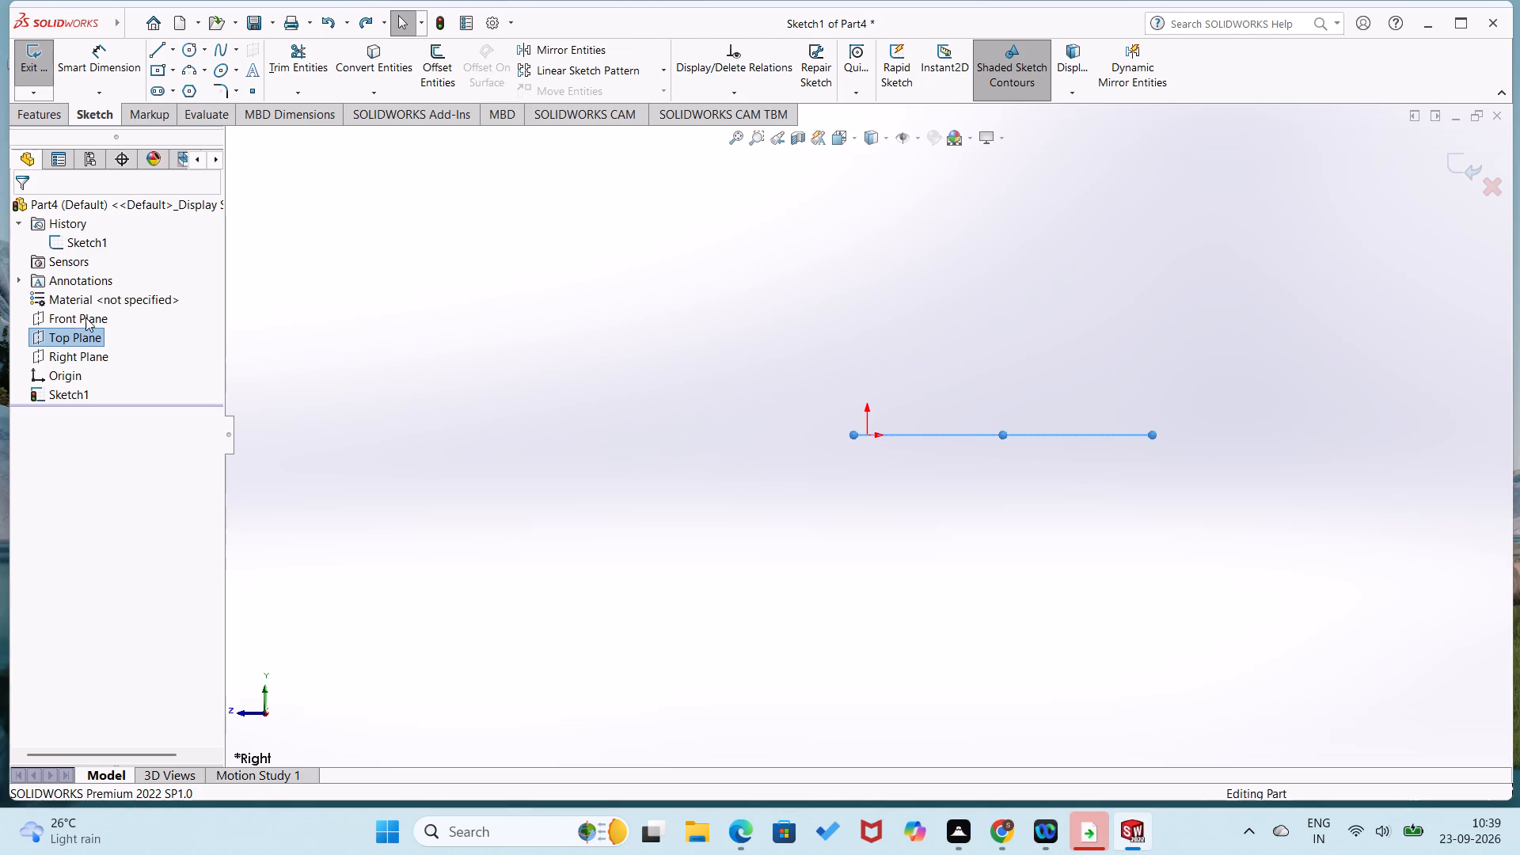
right_drag(682, 418, 449, 560)
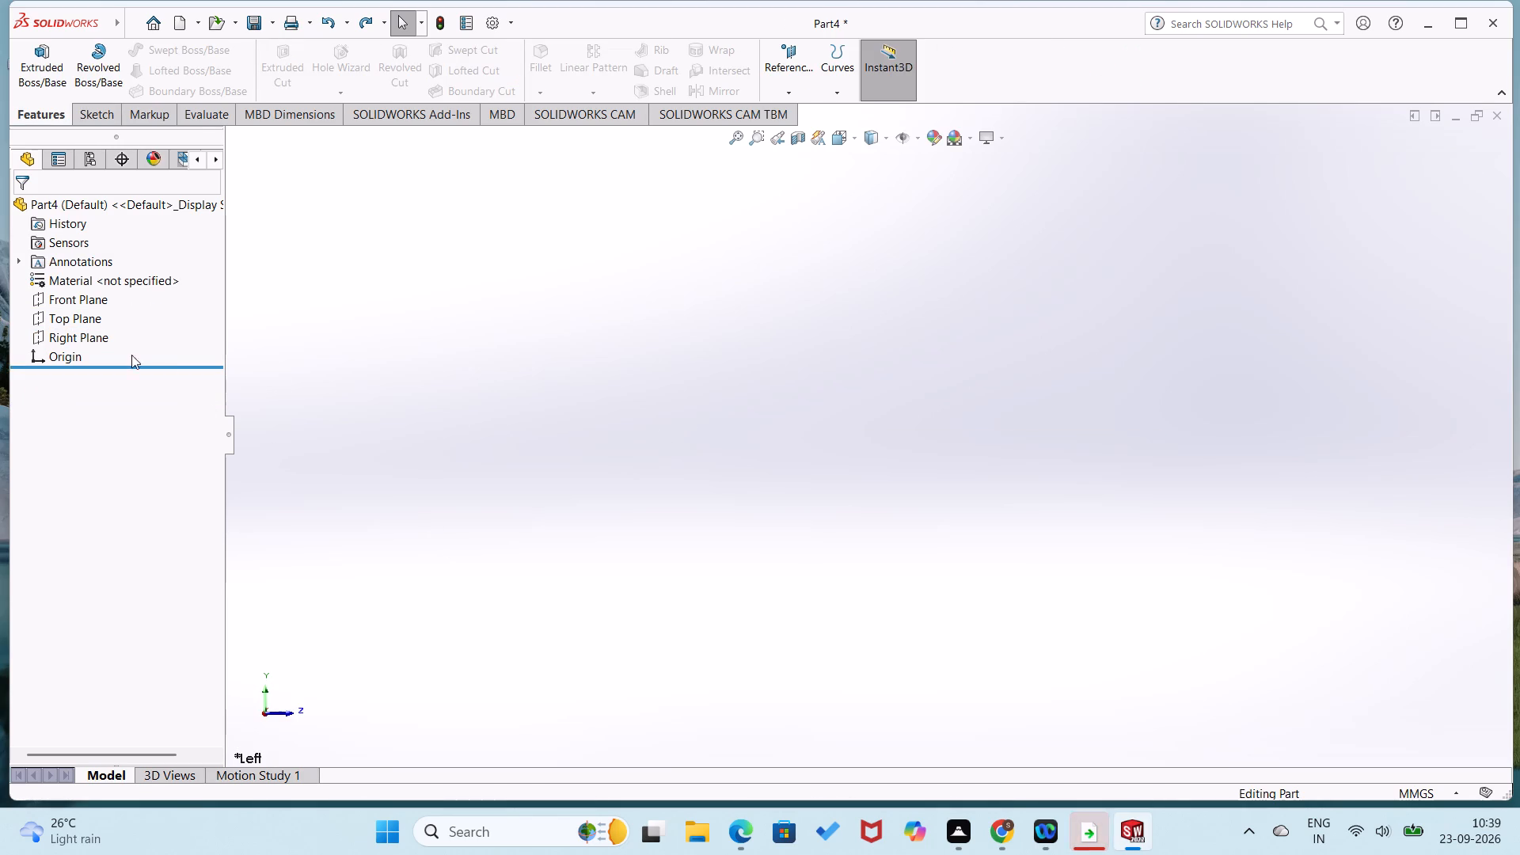
click(81, 324)
click(102, 299)
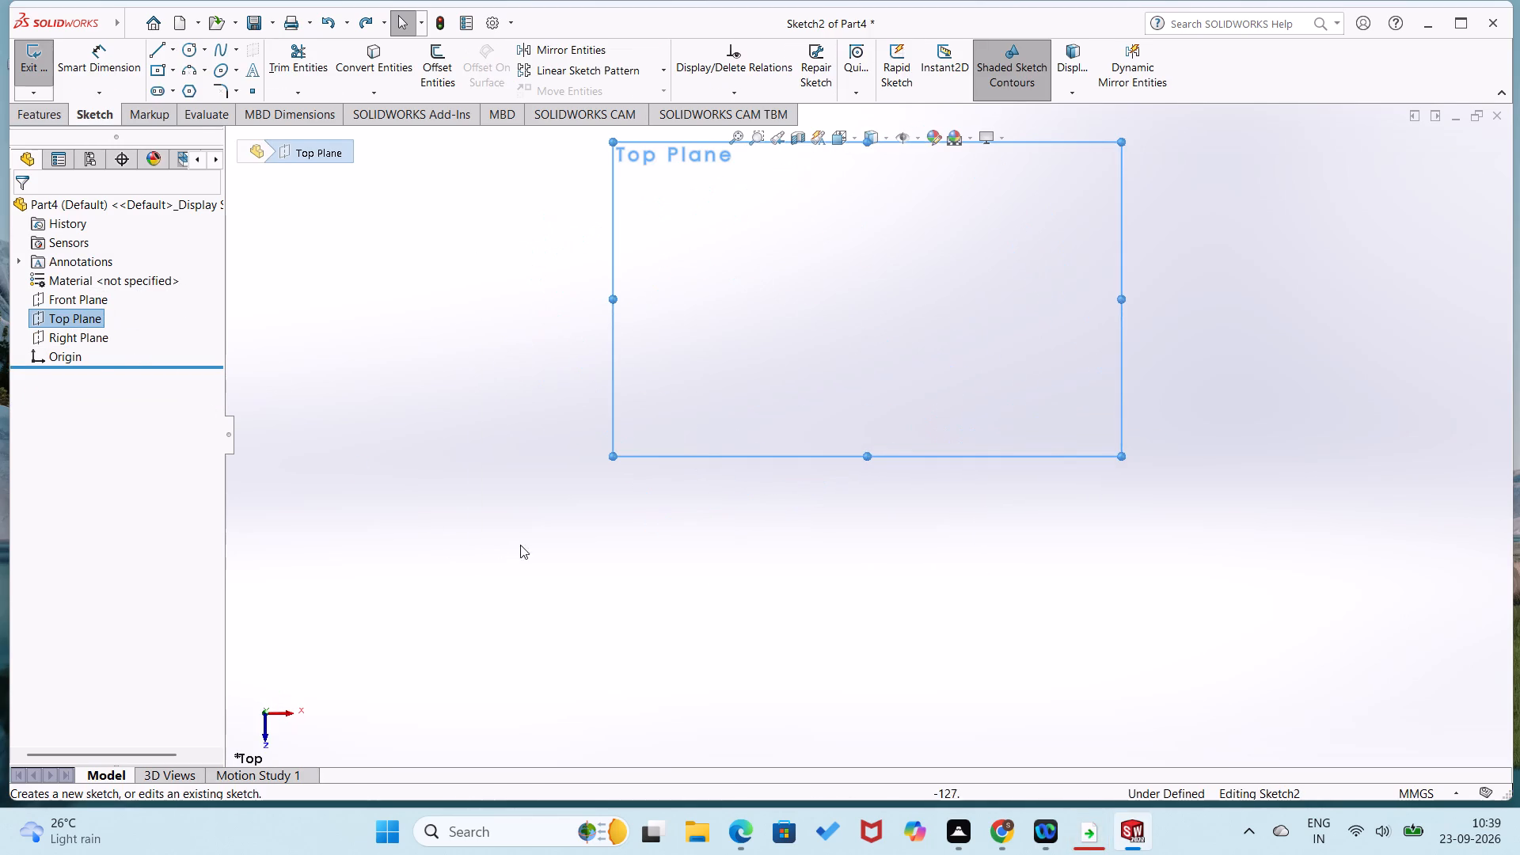
right_drag(880, 588, 699, 663)
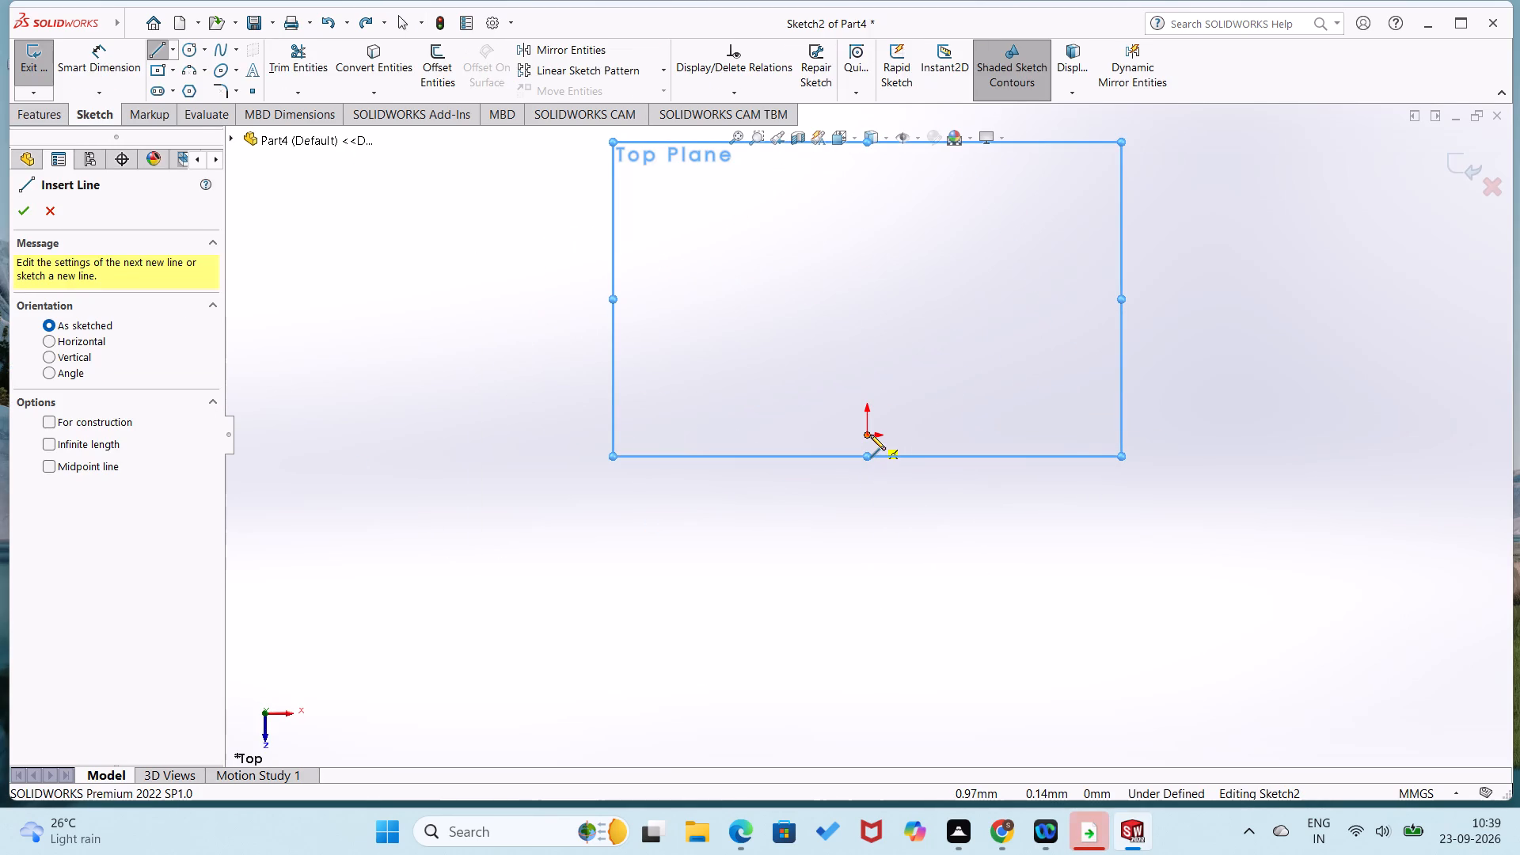
click(870, 435)
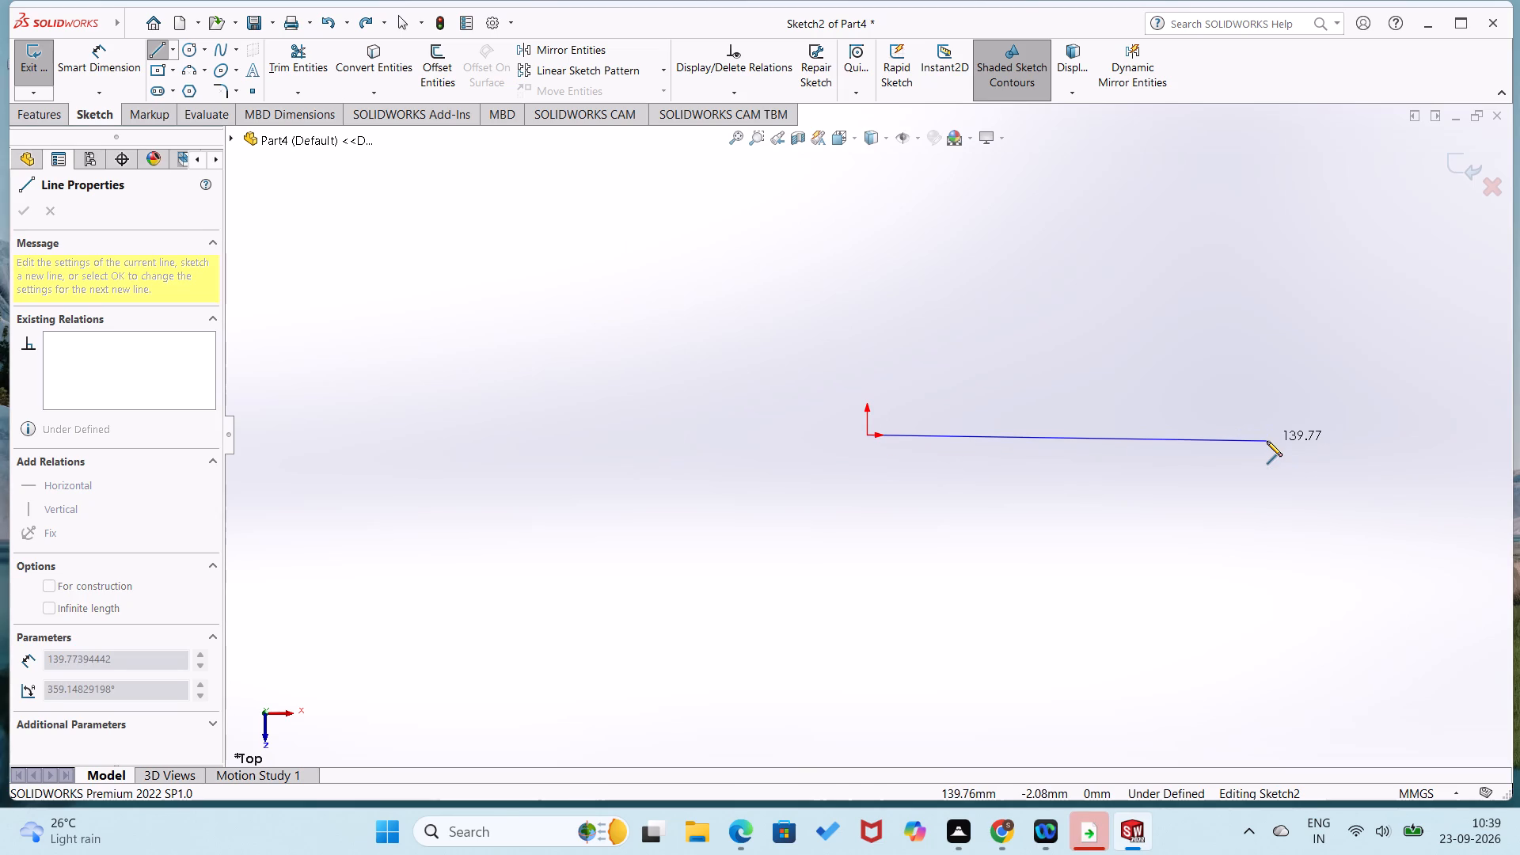
click(1273, 438)
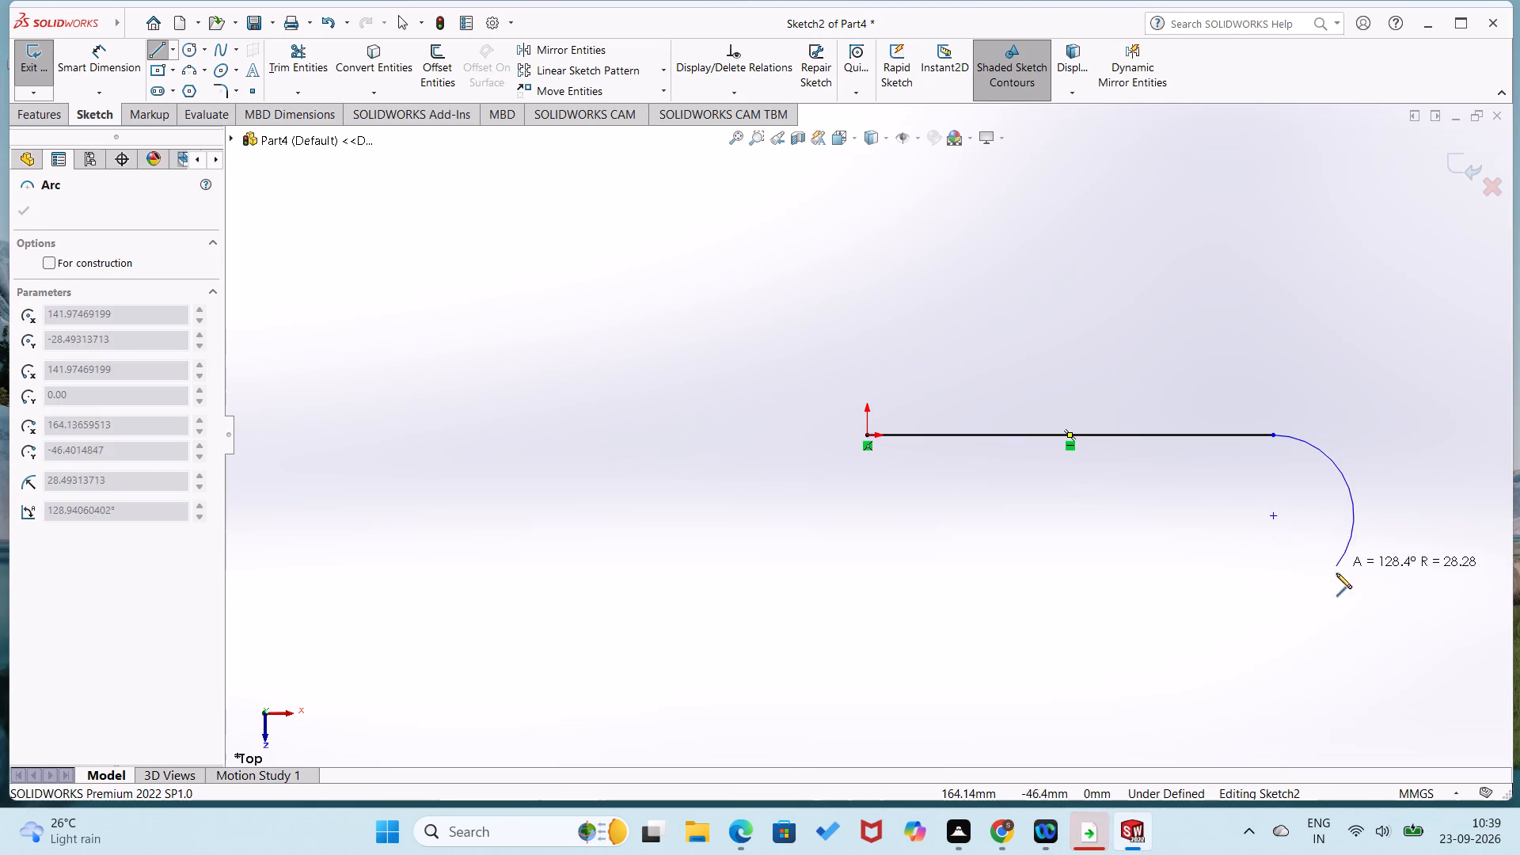
click(1268, 711)
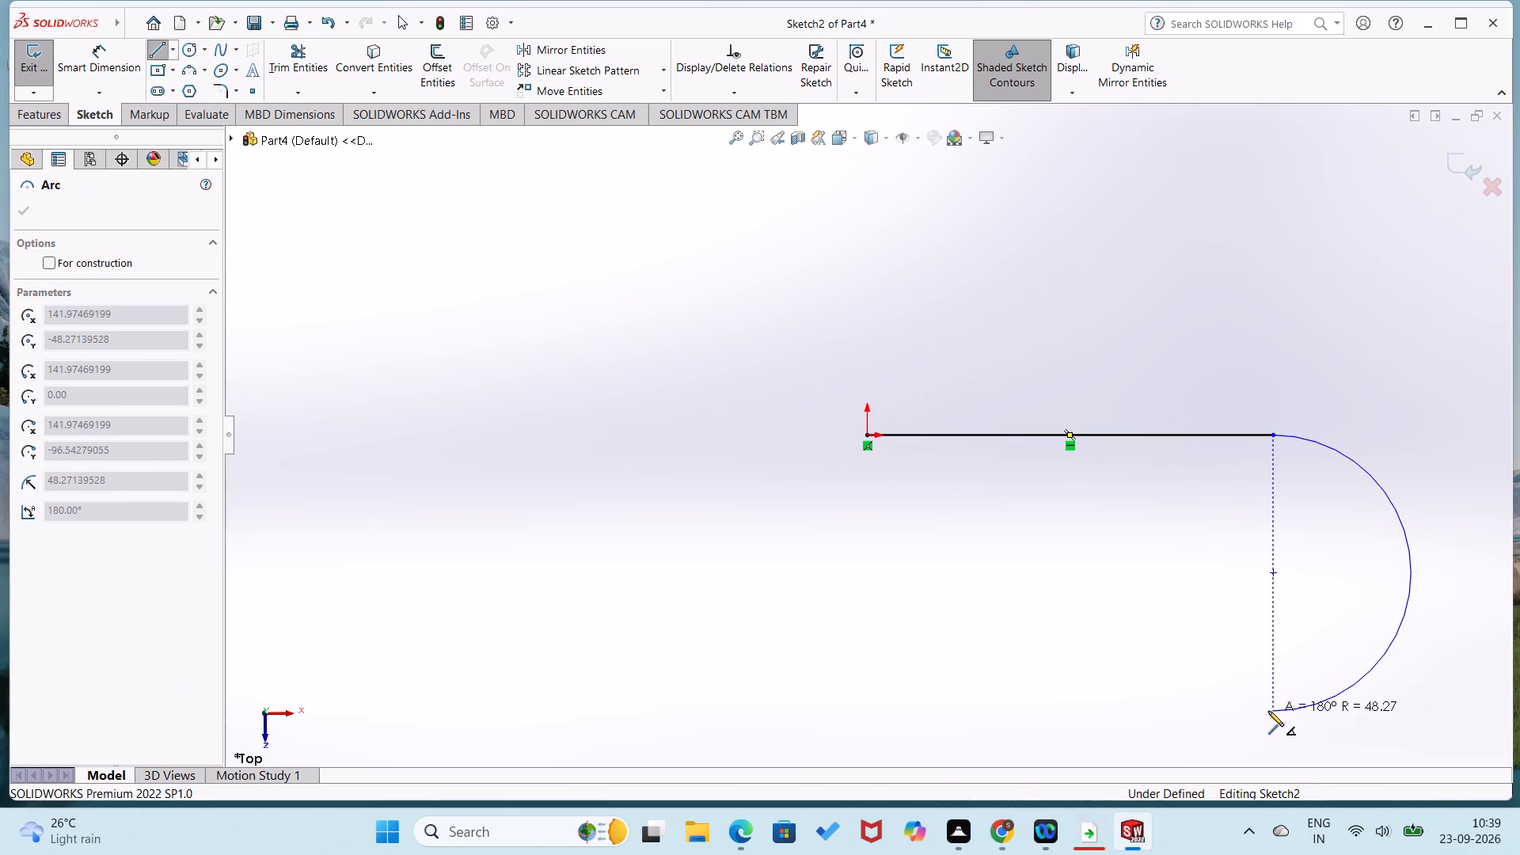
click(867, 712)
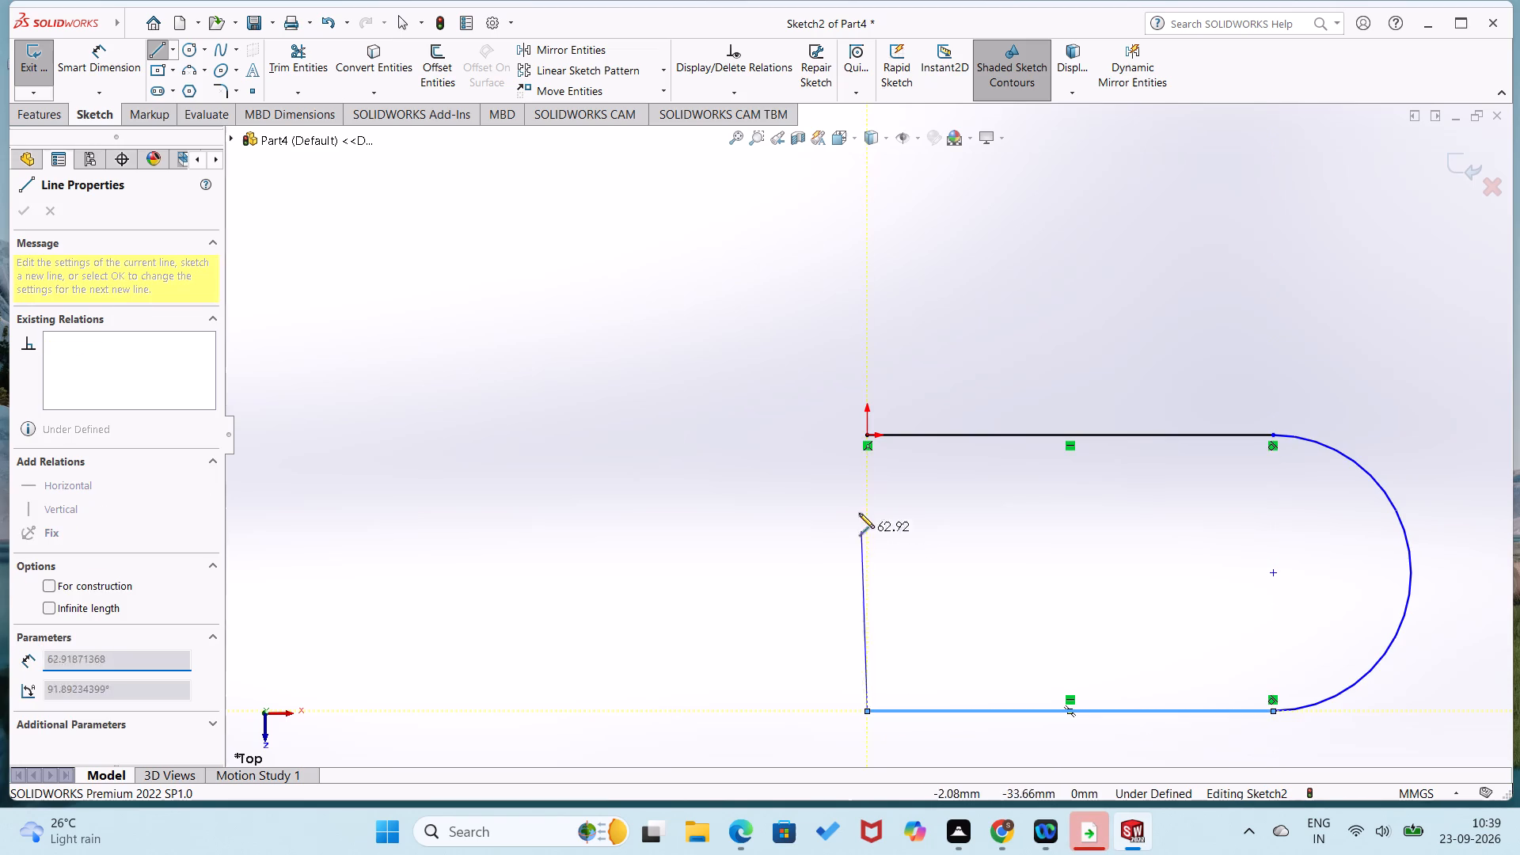
click(868, 438)
Dimension the profile's straight horizontal edge through the origin as 95 mm.
right_drag(690, 539, 791, 249)
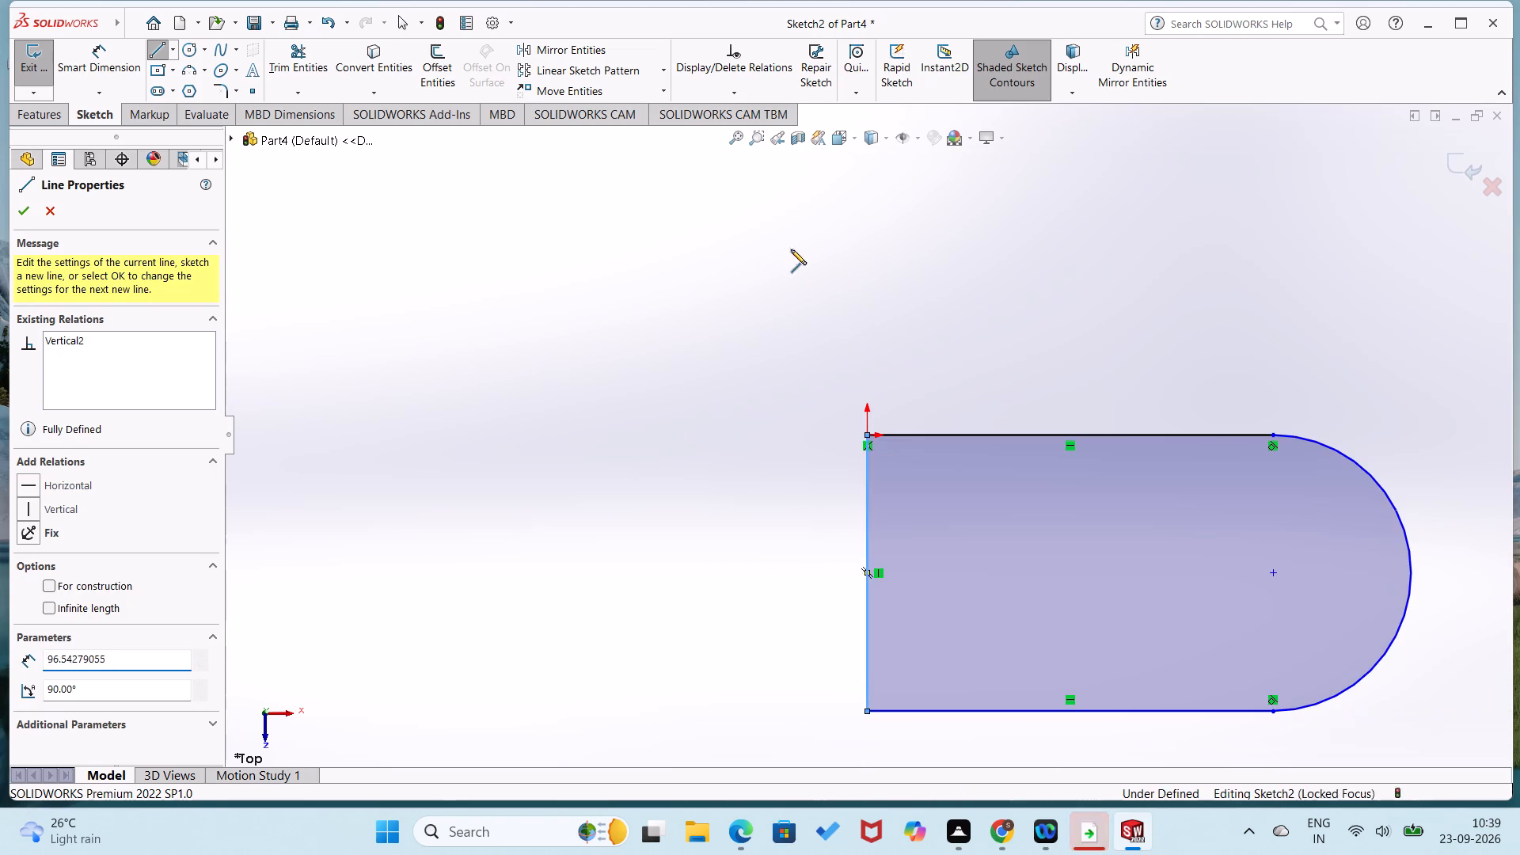
right_drag(791, 249, 791, 250)
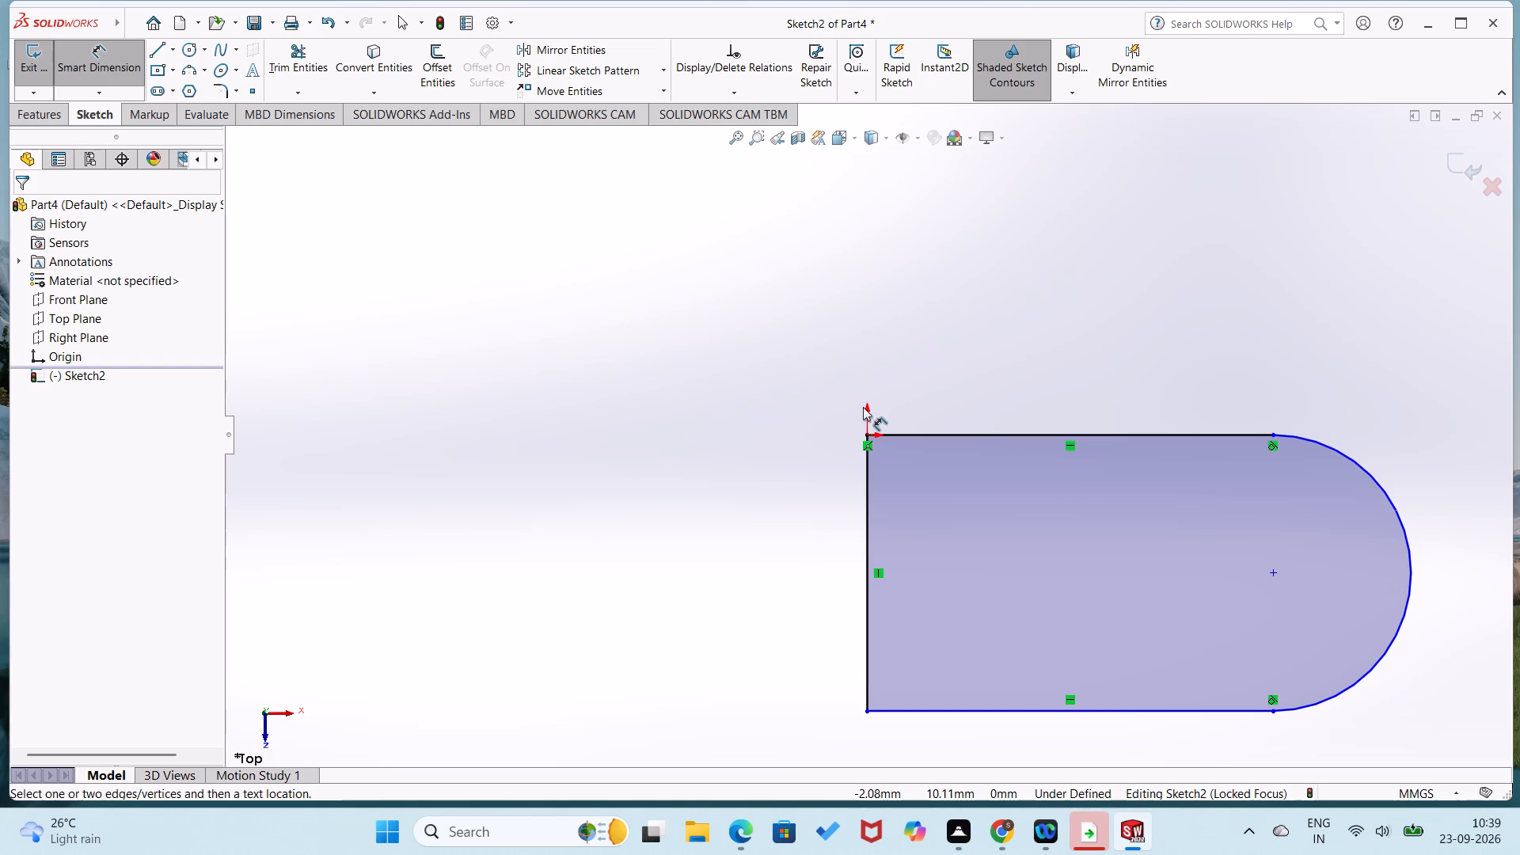
click(1329, 446)
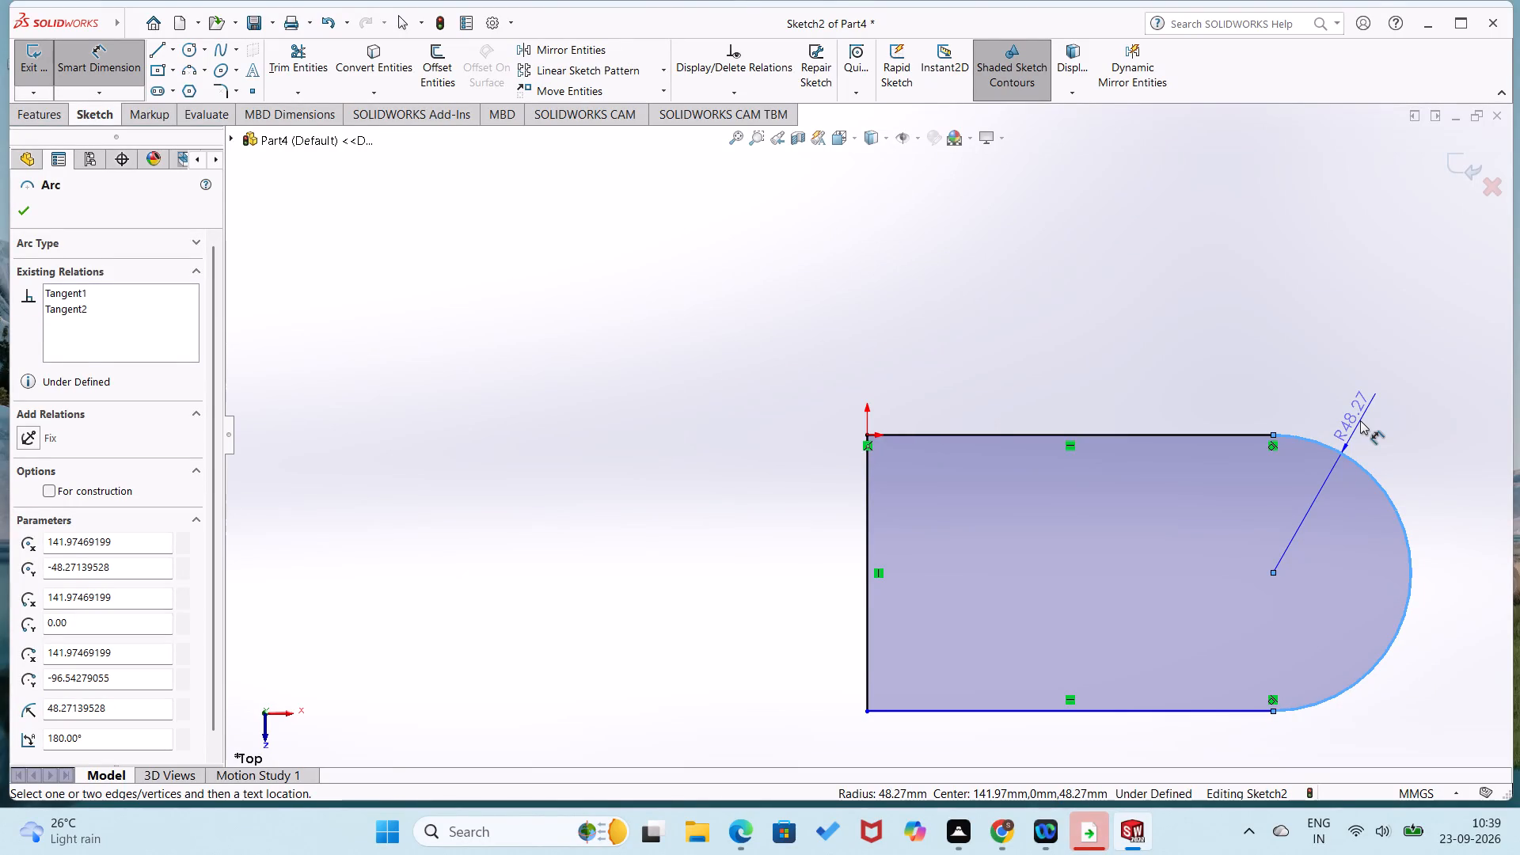
key(Escape)
click(1085, 429)
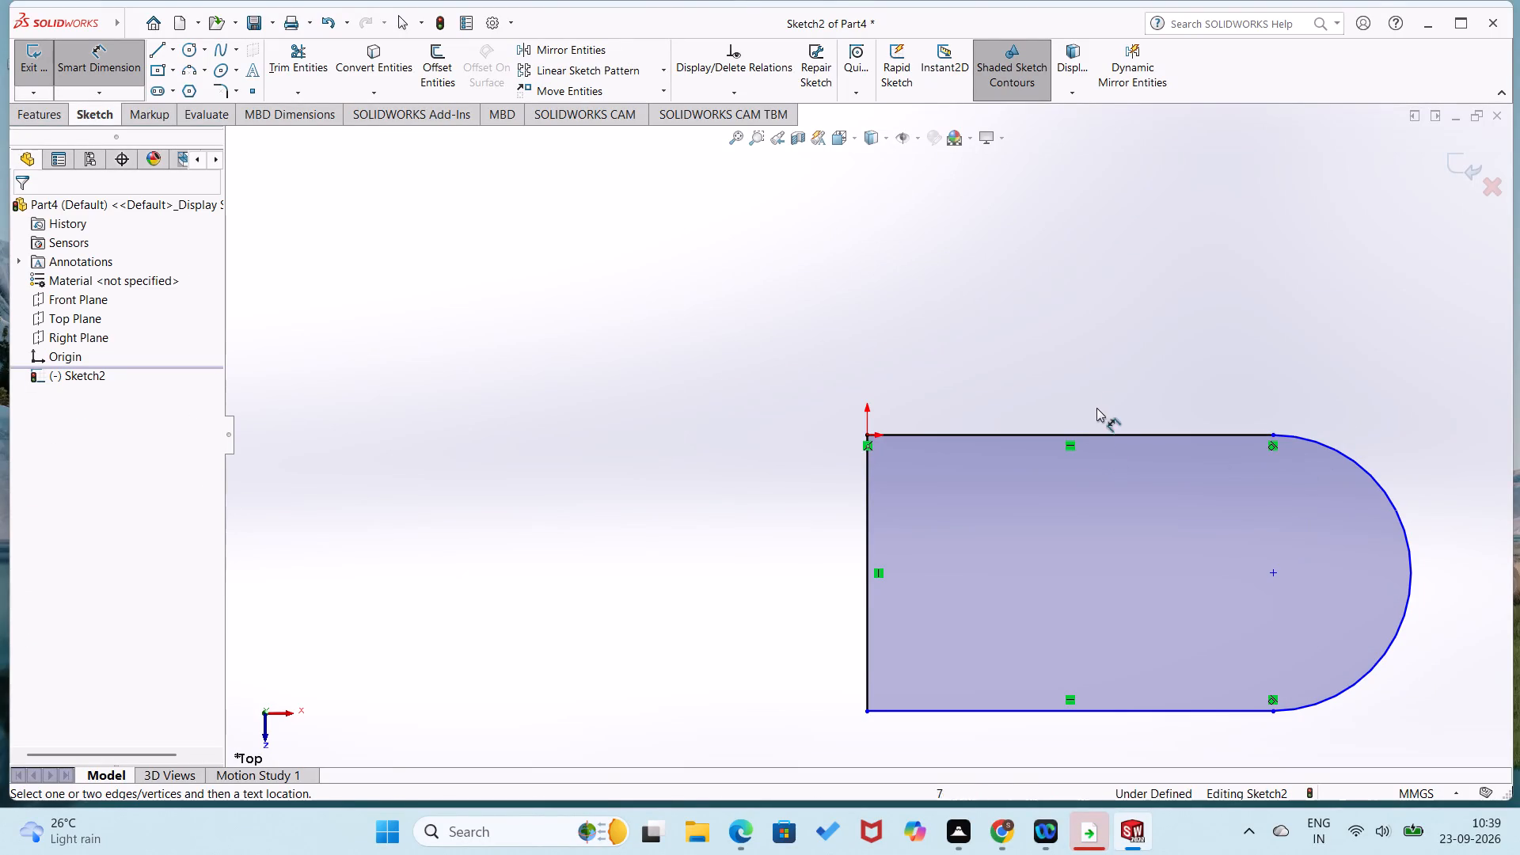
click(1113, 431)
click(1115, 405)
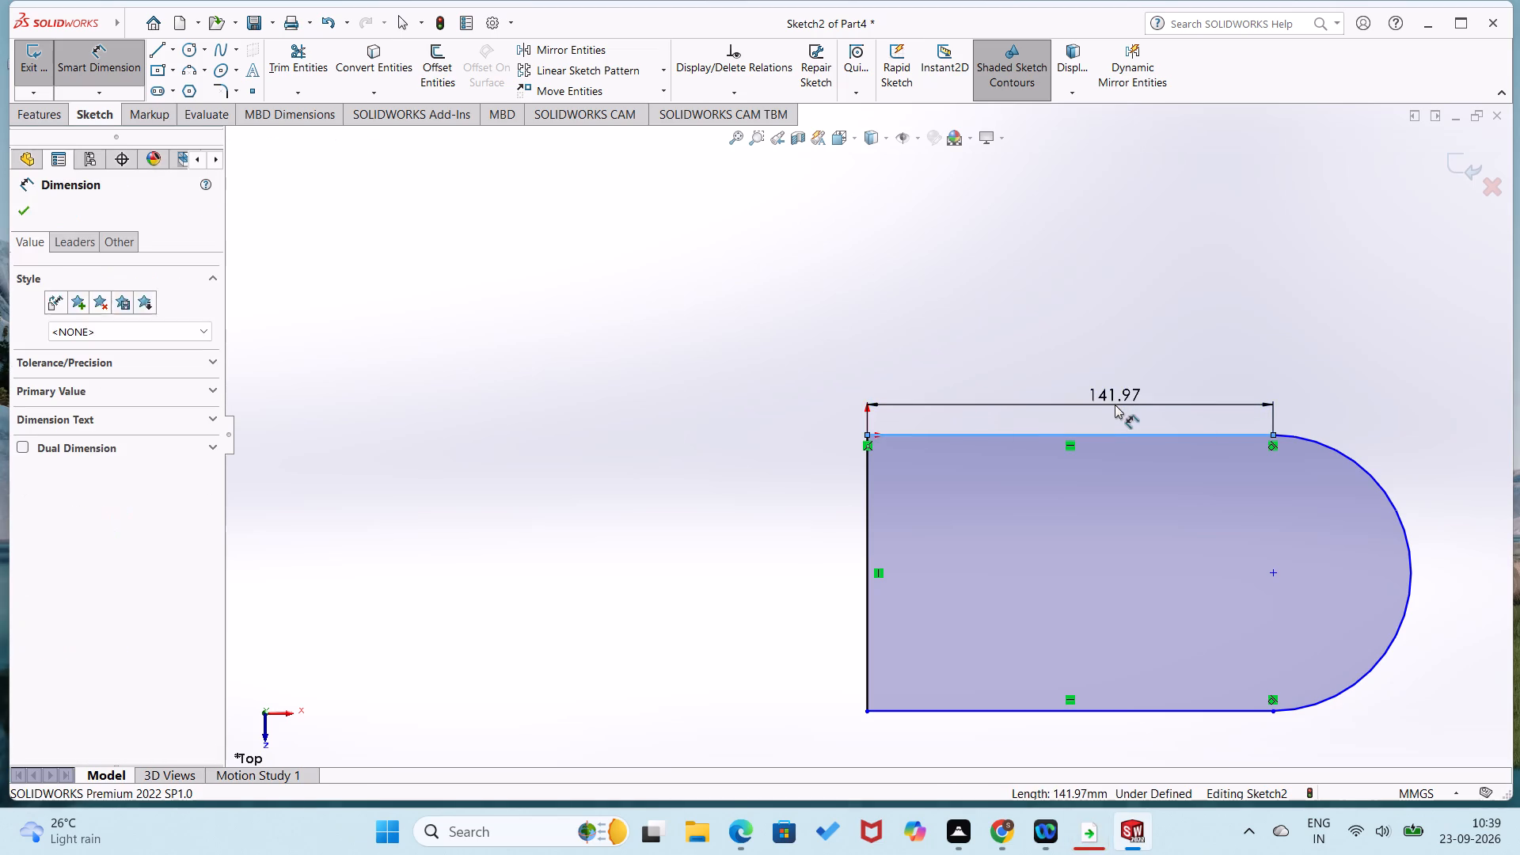
text(95)
key(Return)
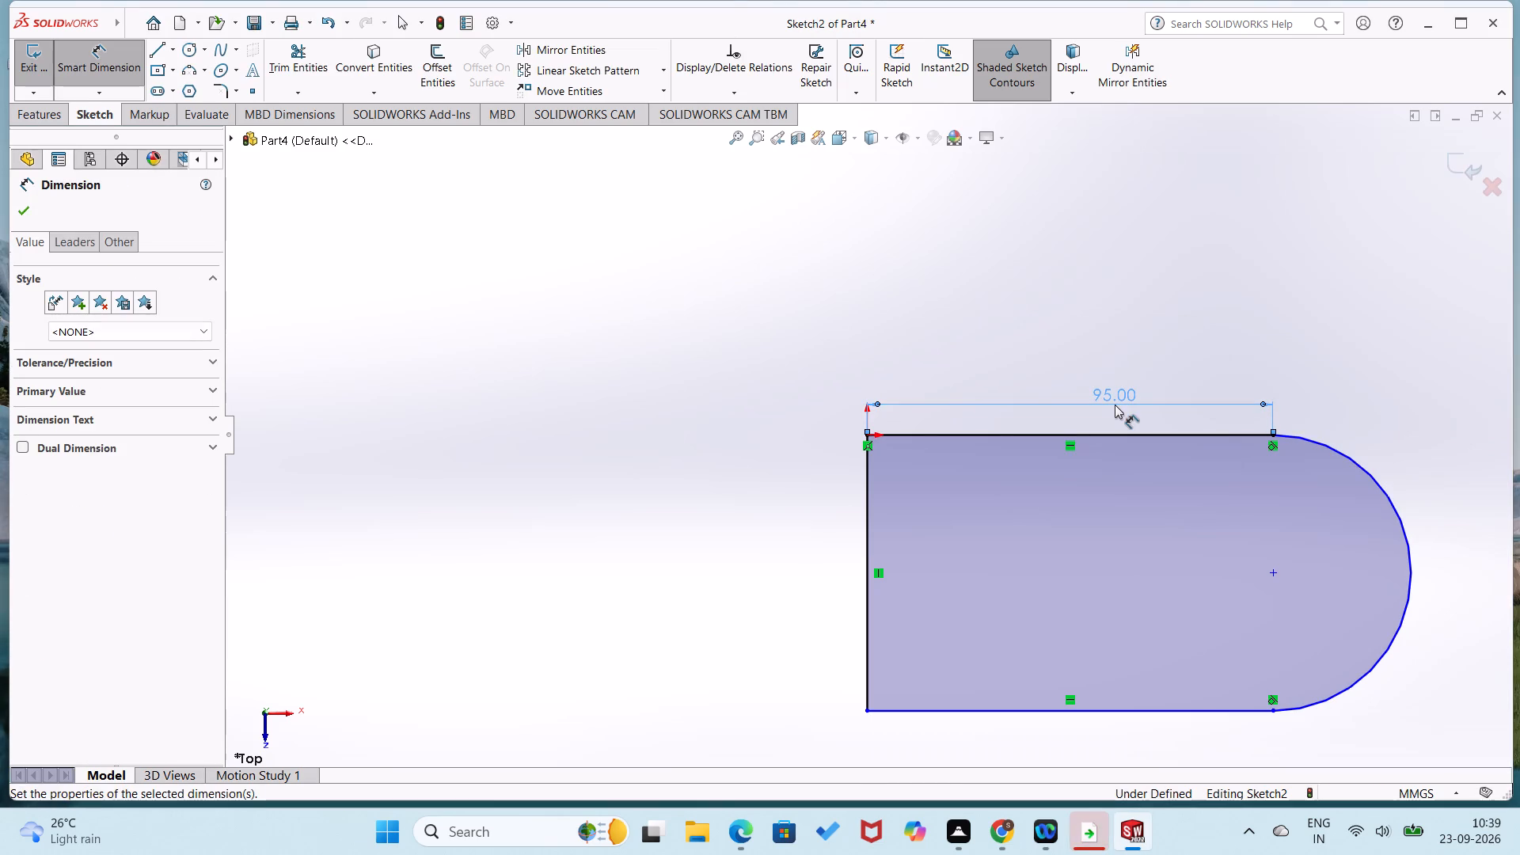
click(937, 367)
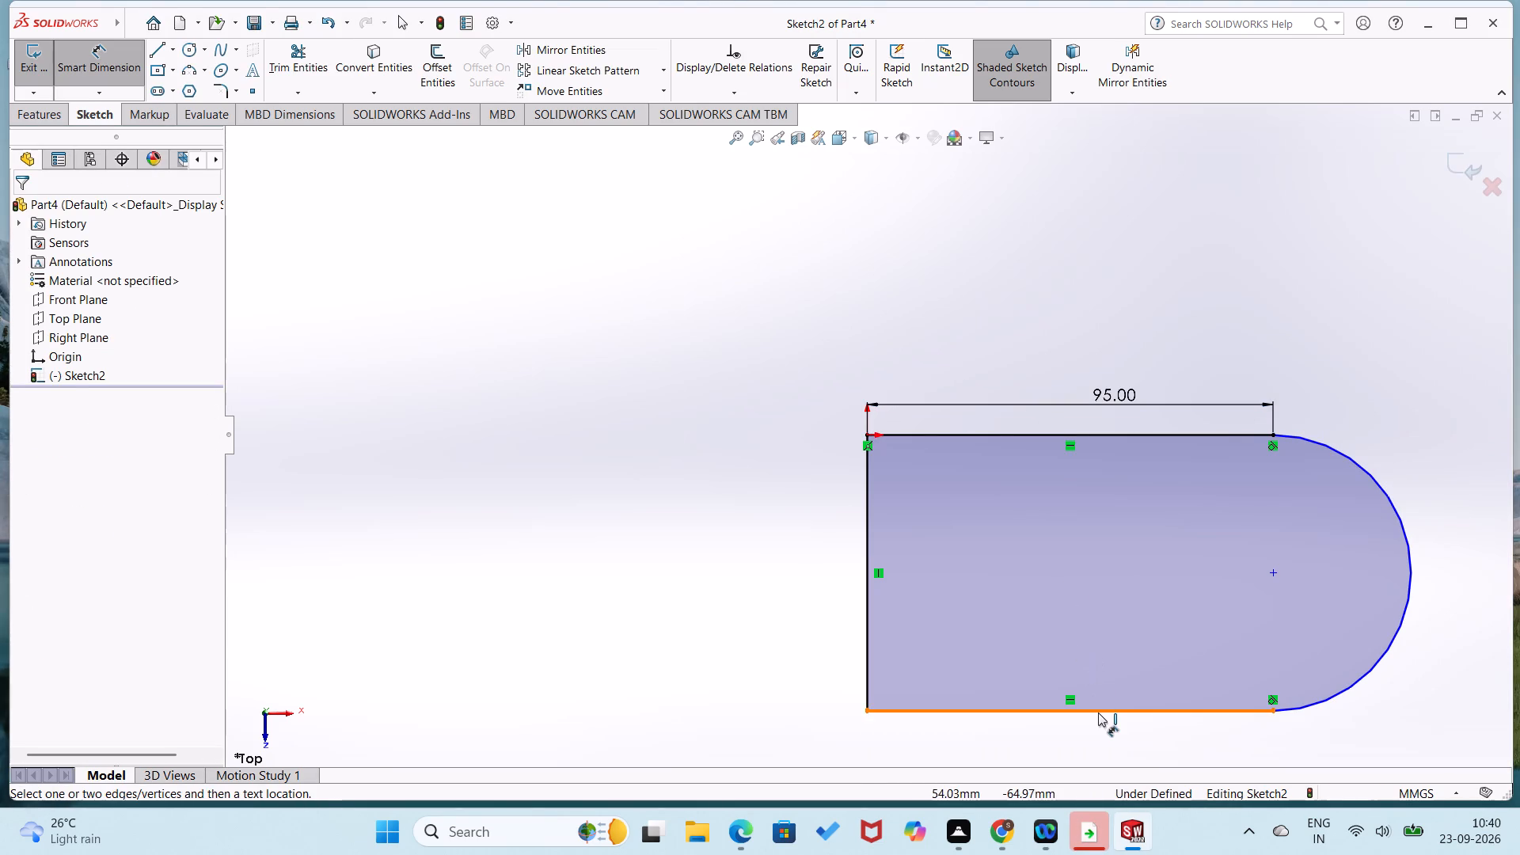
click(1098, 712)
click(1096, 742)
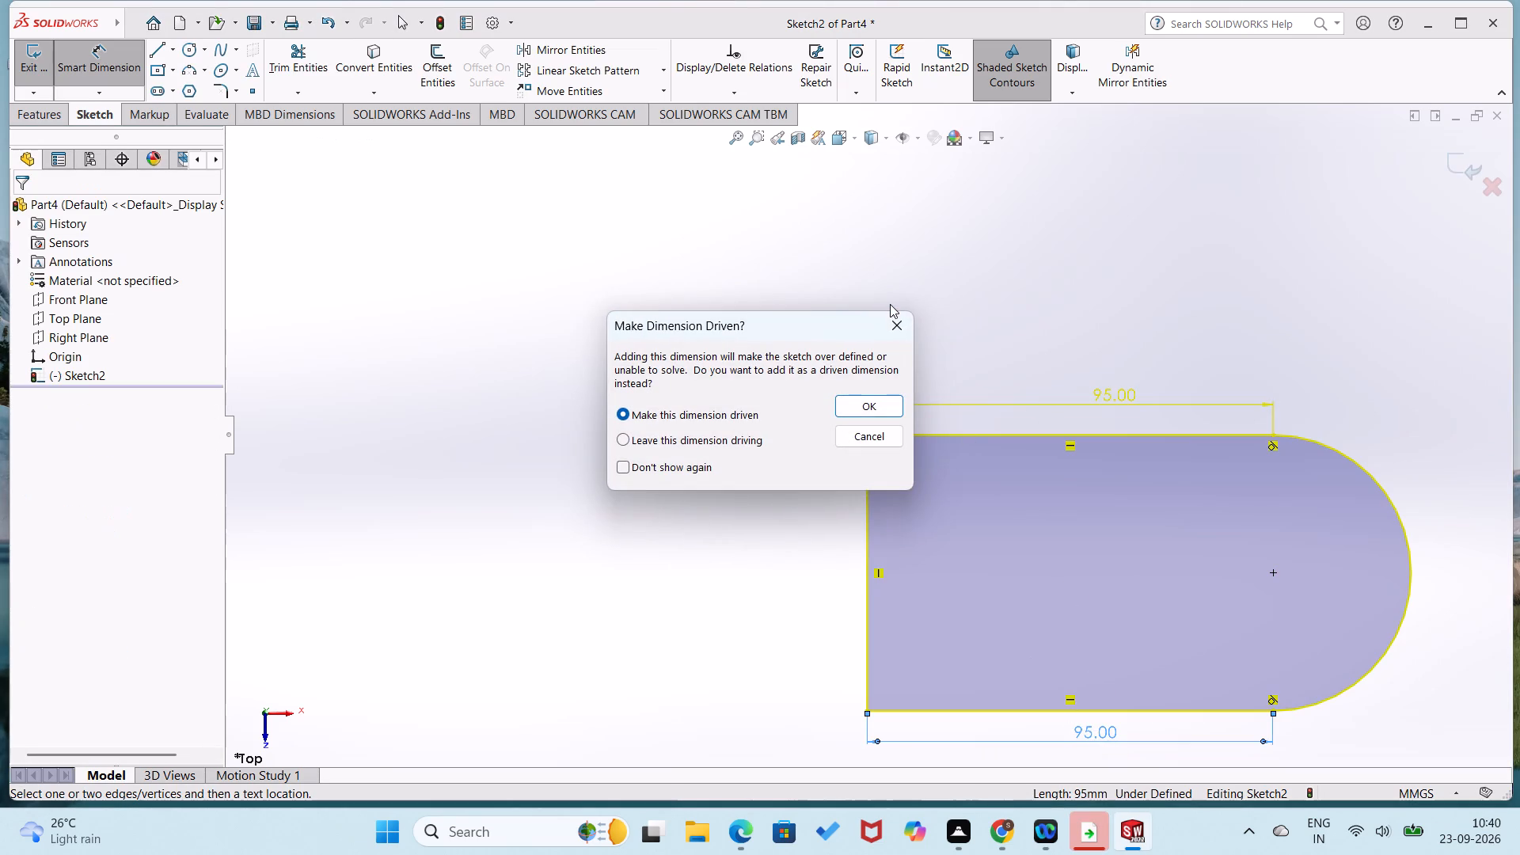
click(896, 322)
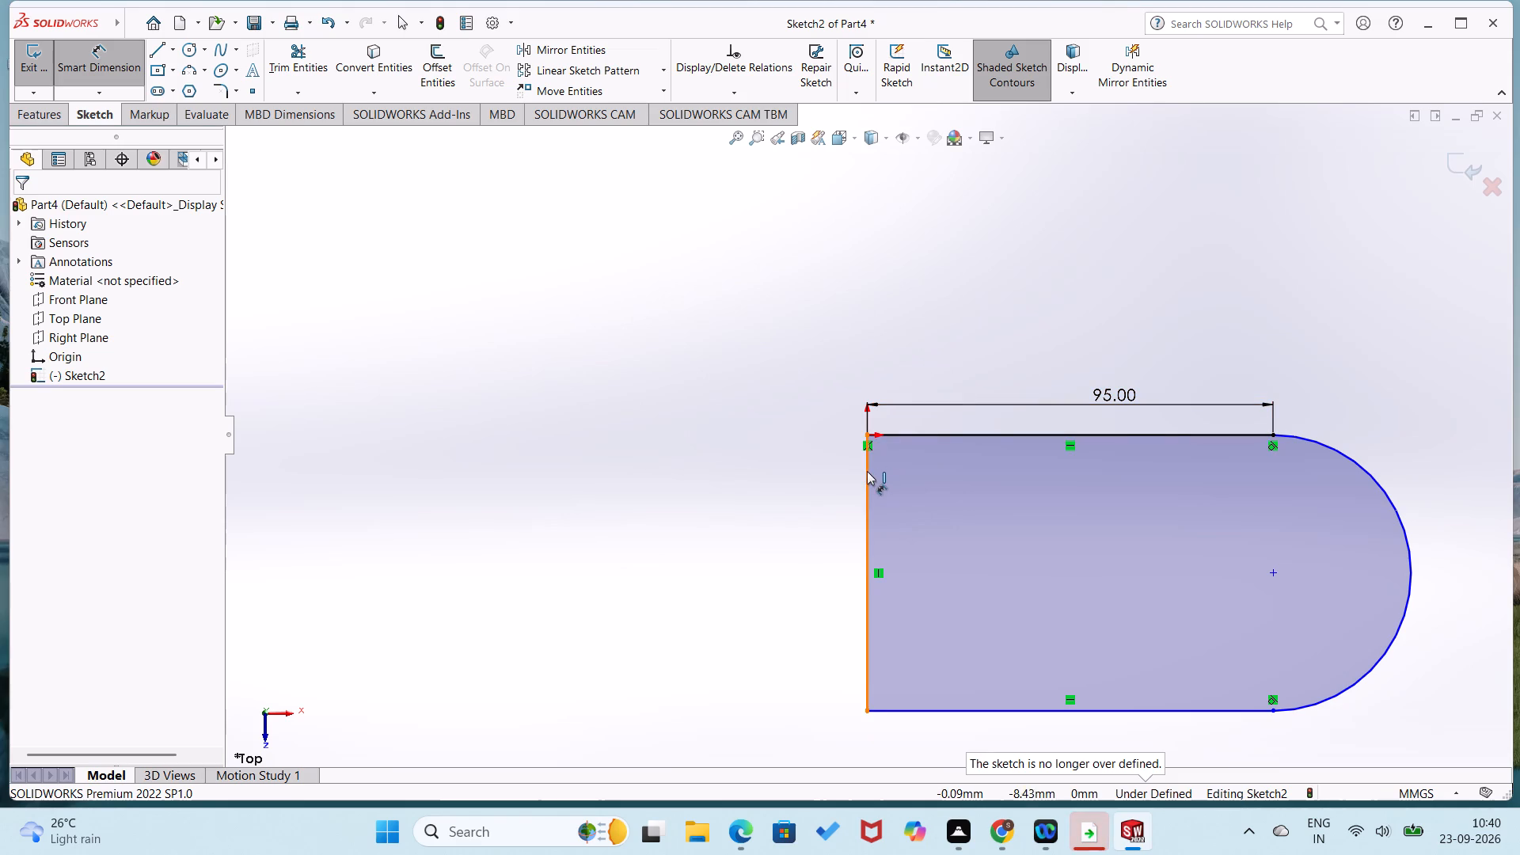
Dimension the profile's vertical edge as 60 mm.
click(859, 476)
click(866, 495)
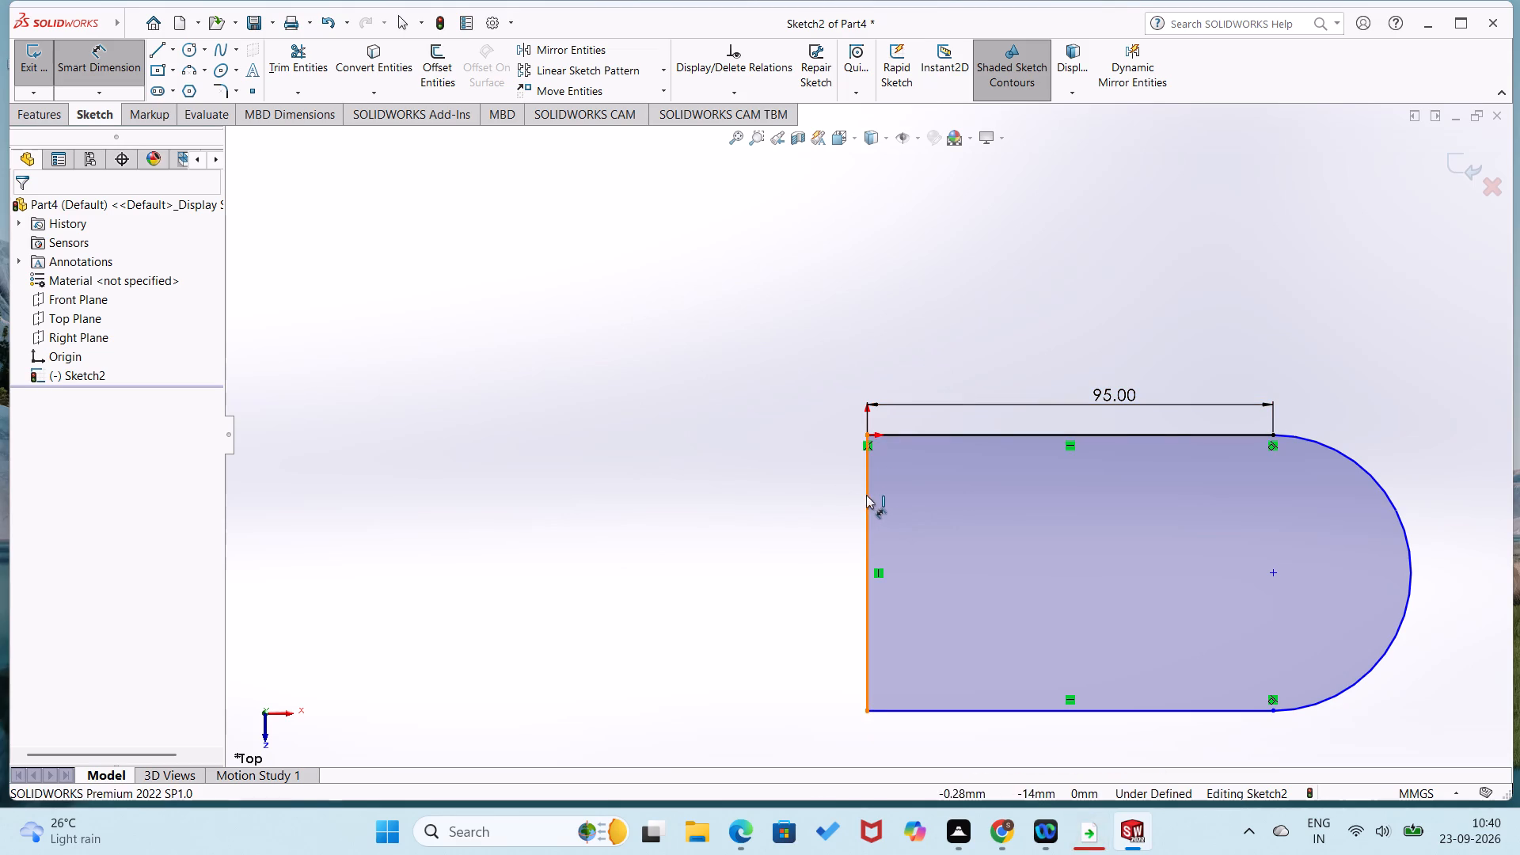
click(844, 507)
text(60)
key(Return)
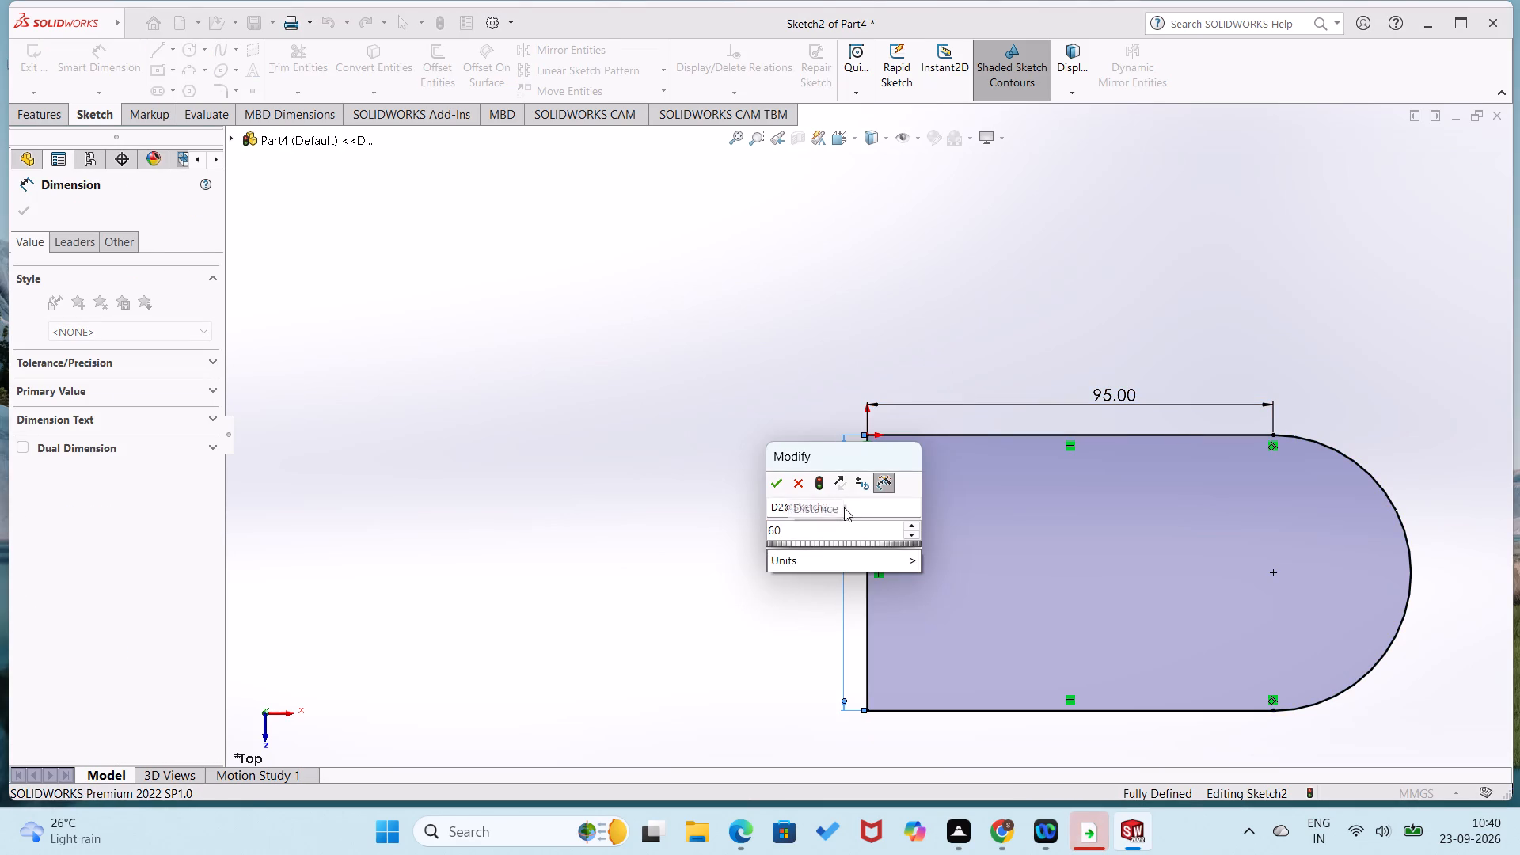
click(572, 557)
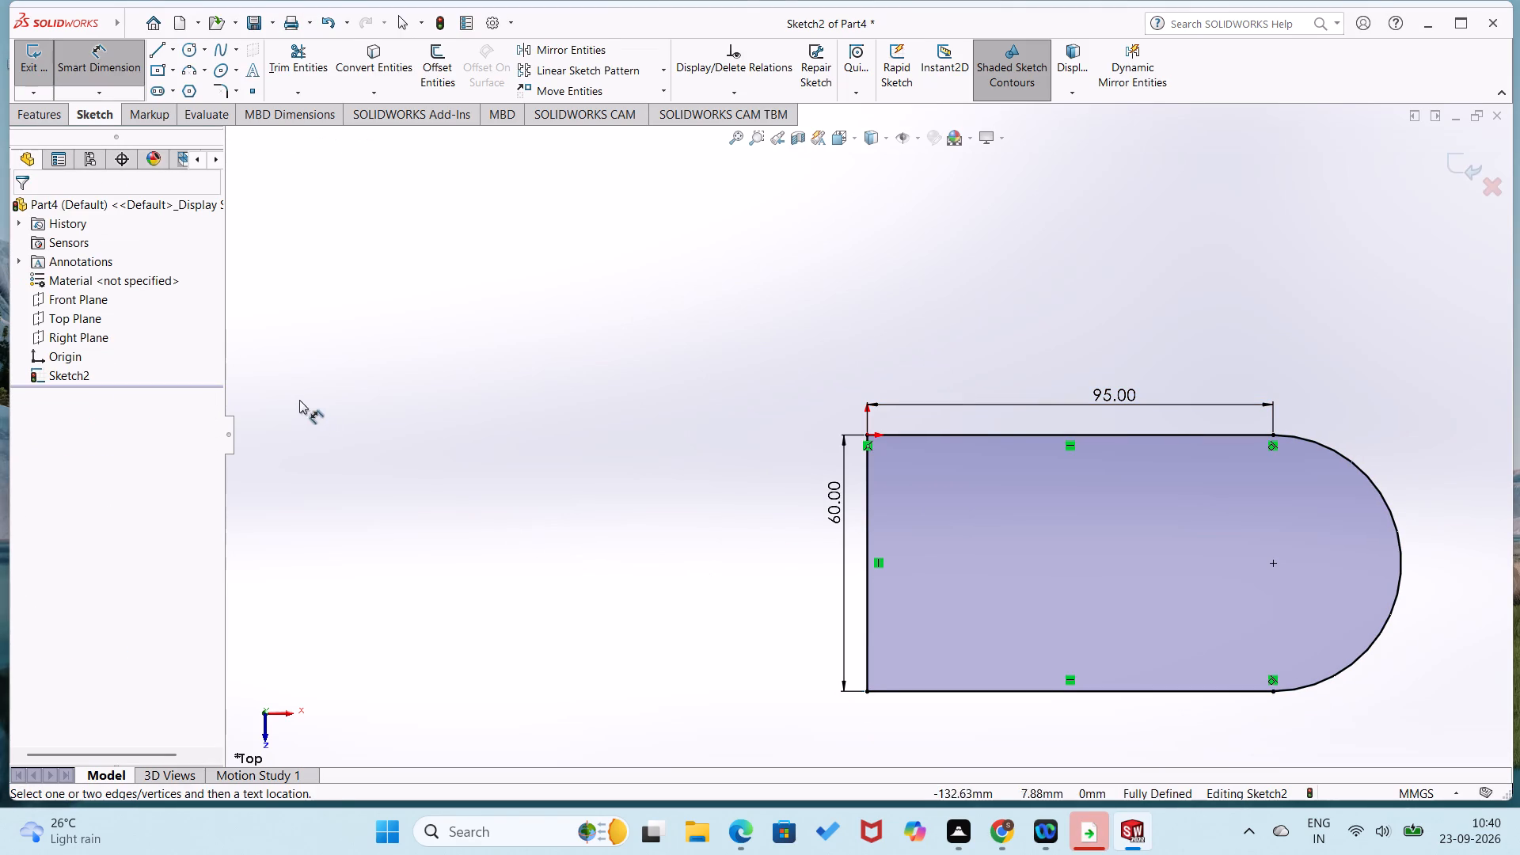
Extrude the round-ended profile as a Blind boss with a depth of 15 mm.
click(38, 78)
click(44, 73)
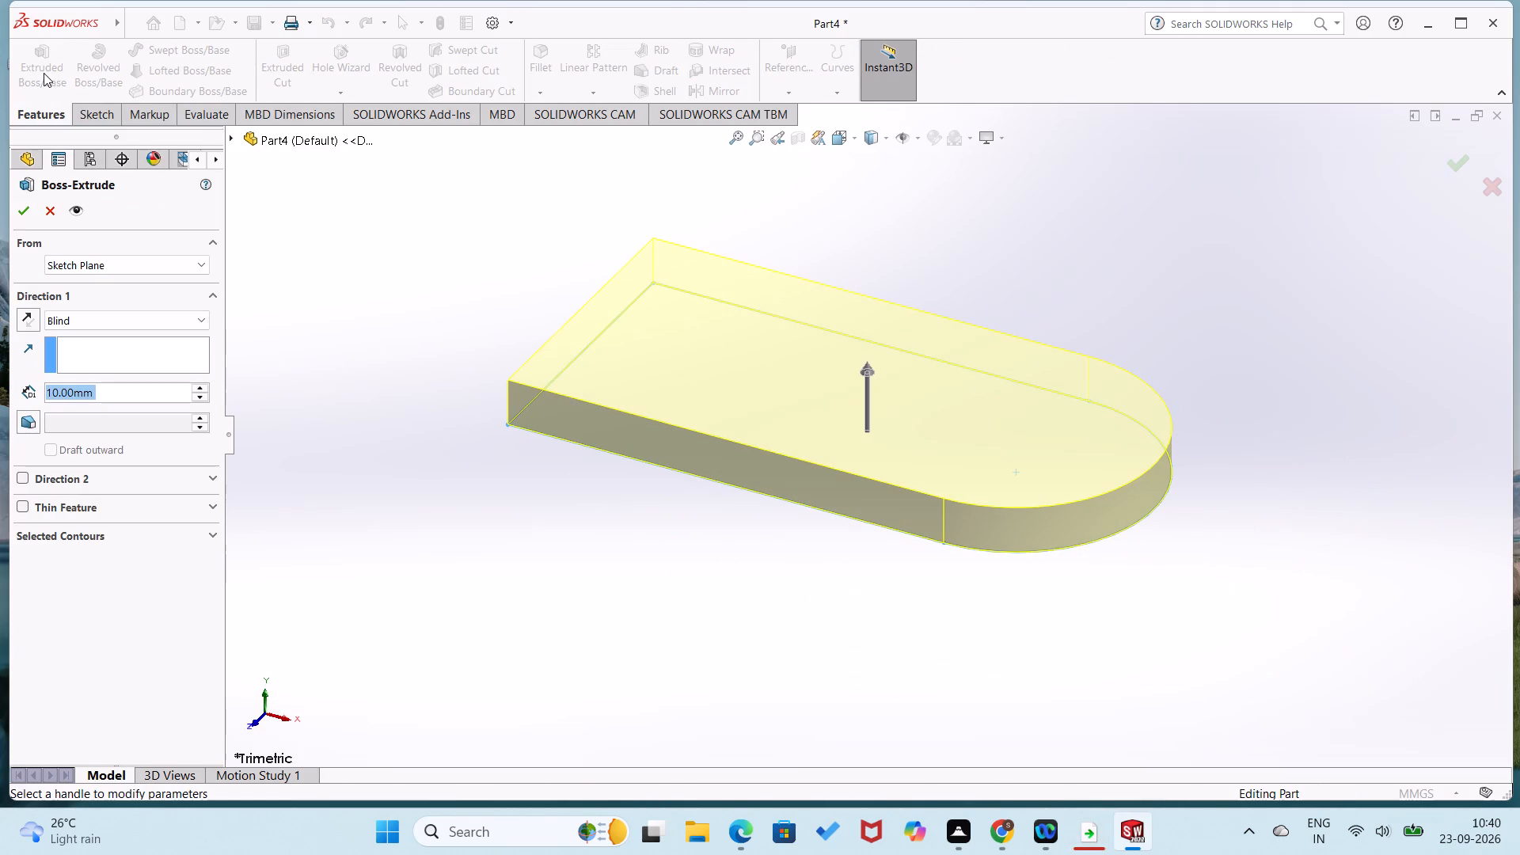
text(15)
key(Return)
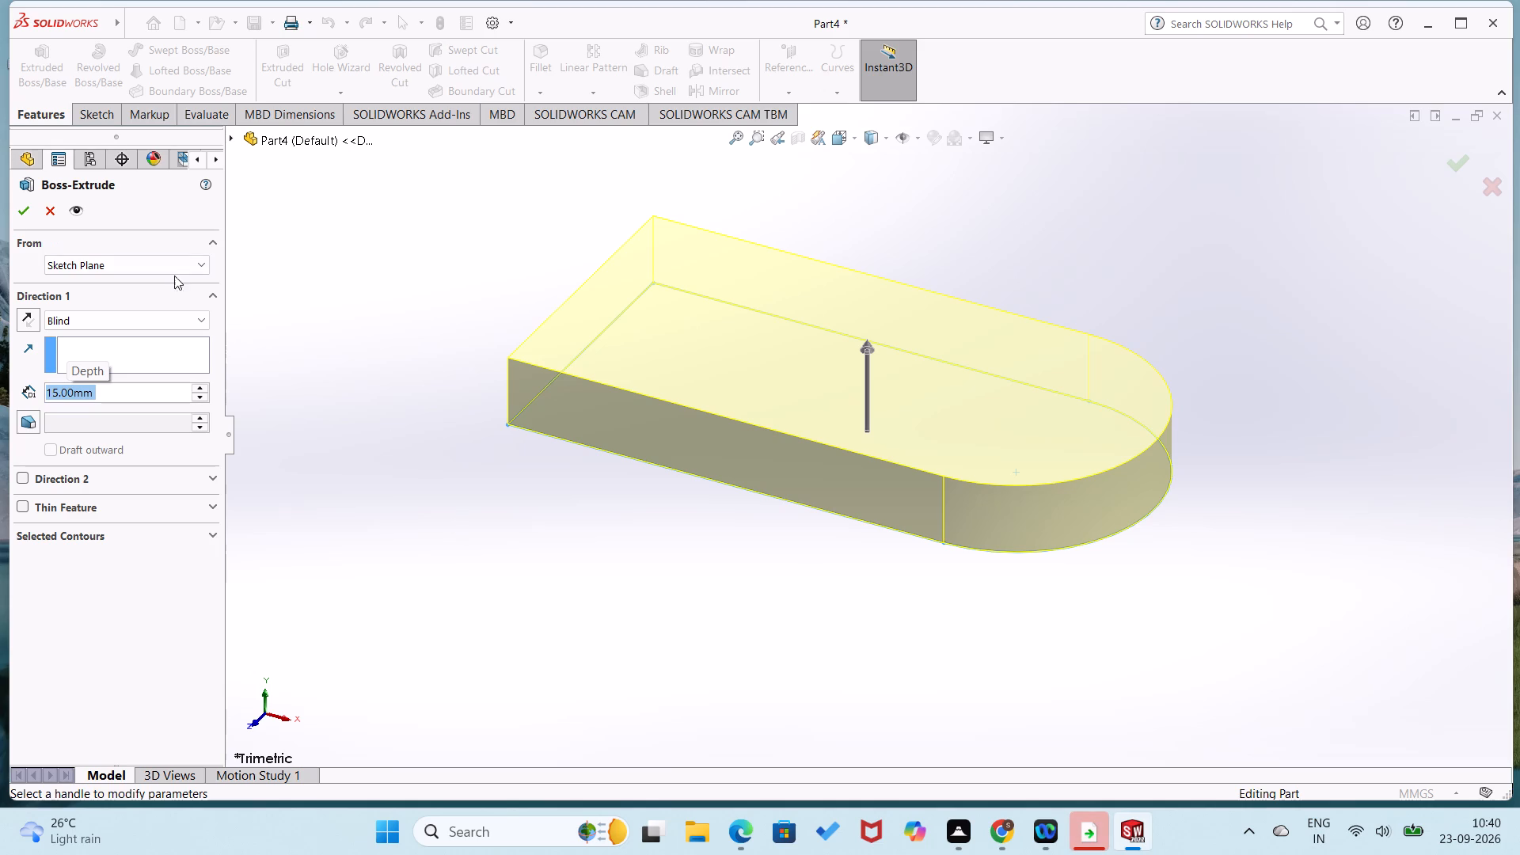
click(18, 214)
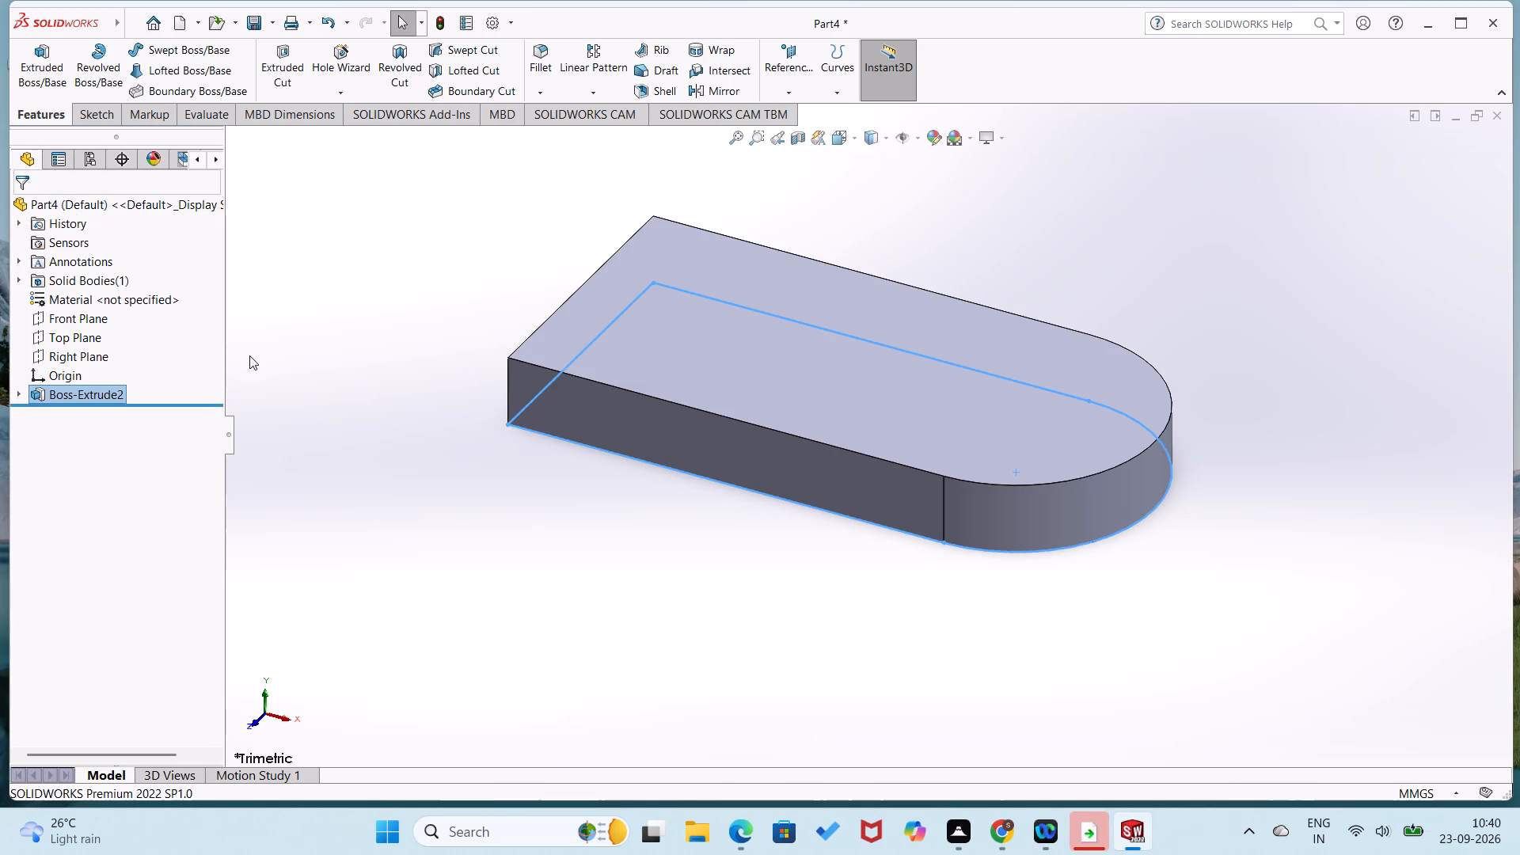
click(291, 371)
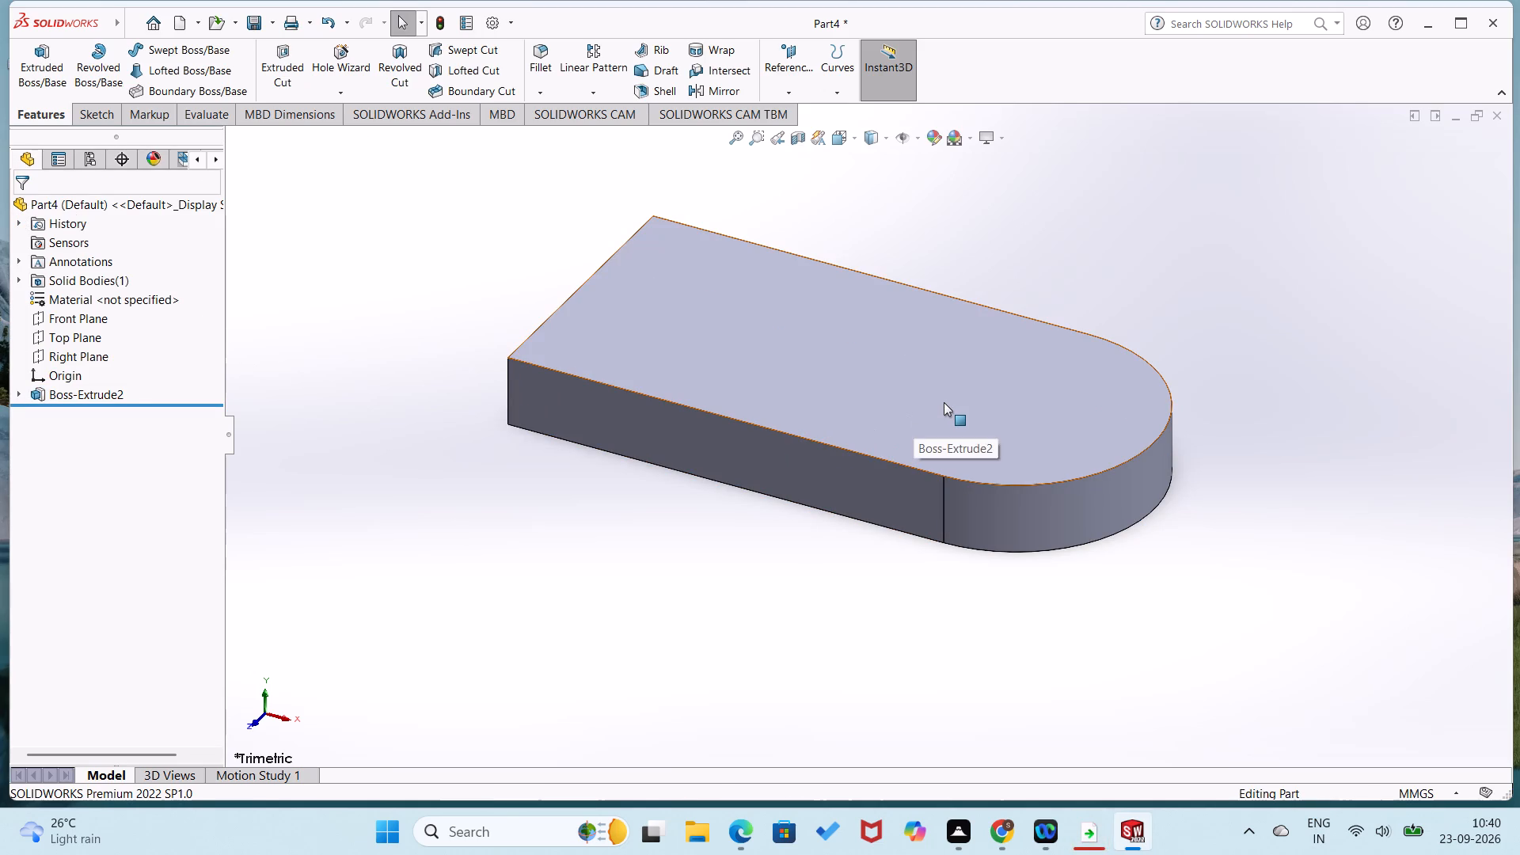
Sketch a circle about 27 mm in diameter on the plate's top face, centred on the rounded end's arc centre.
right_click(944, 402)
click(984, 378)
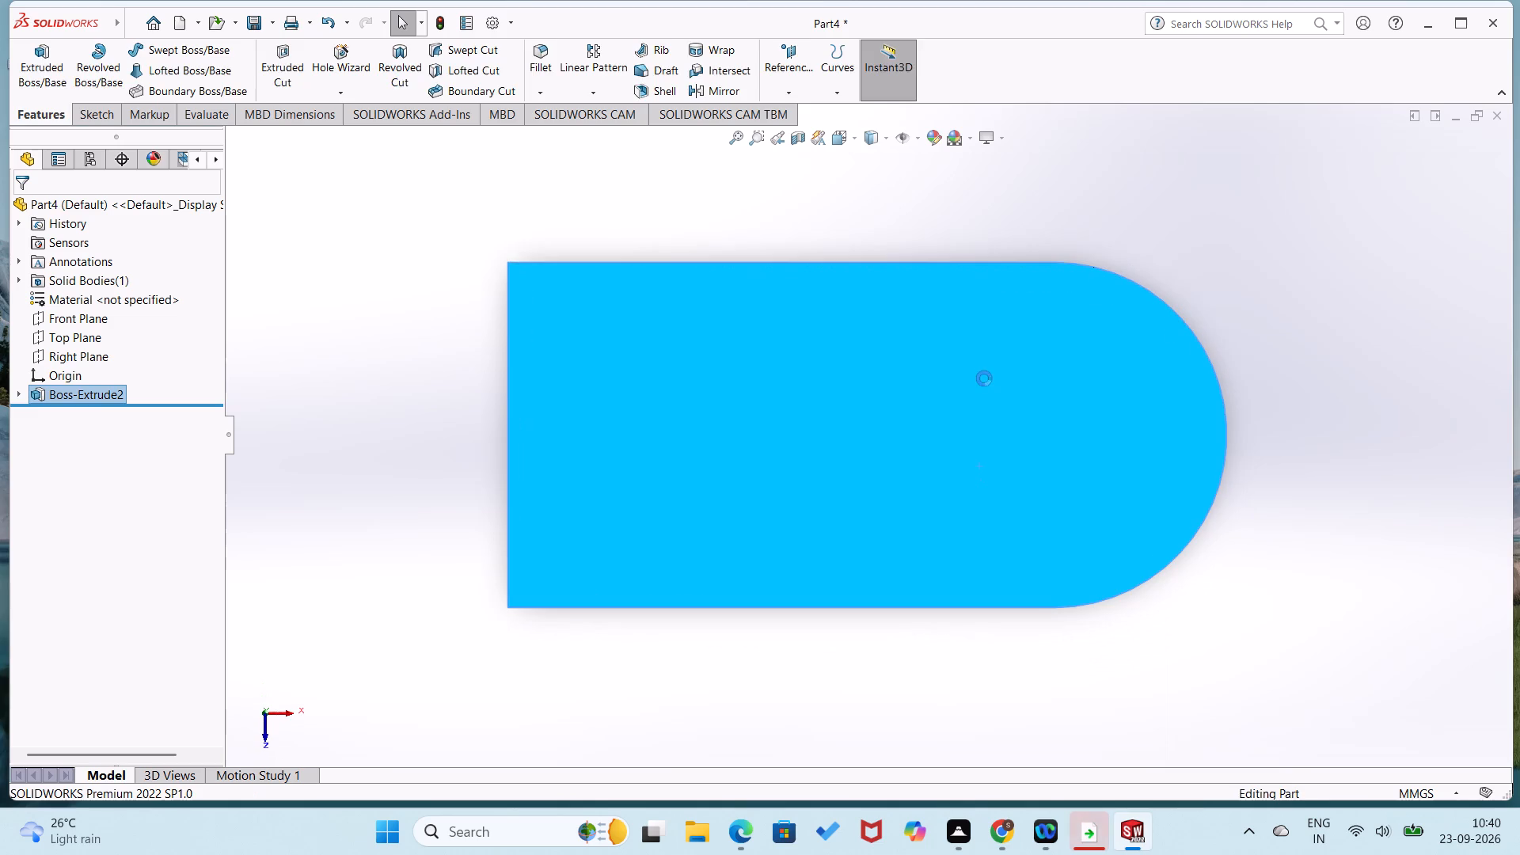
click(991, 224)
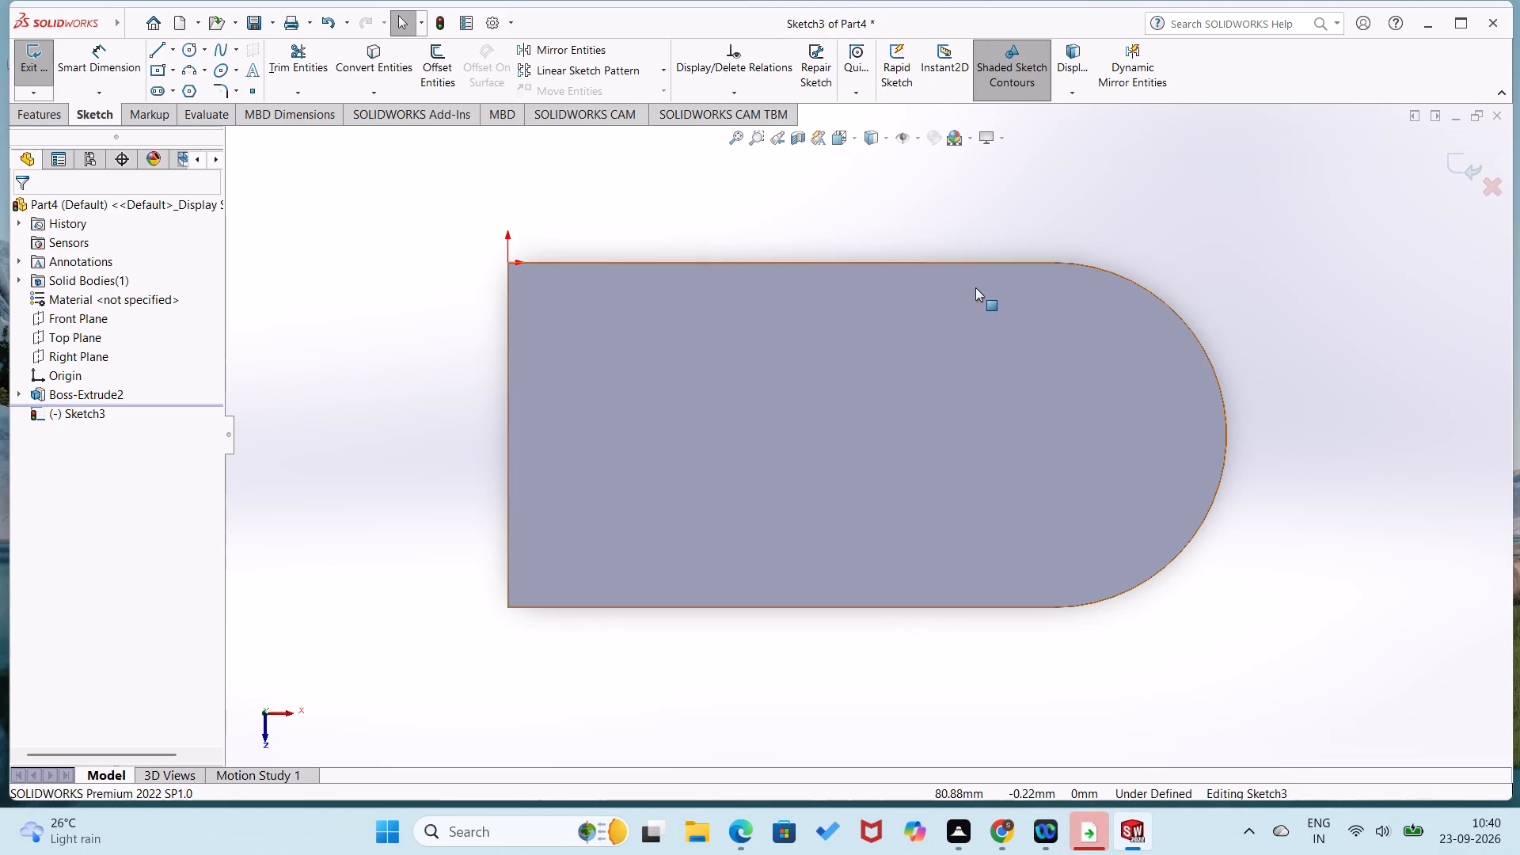
right_drag(1294, 358, 1461, 397)
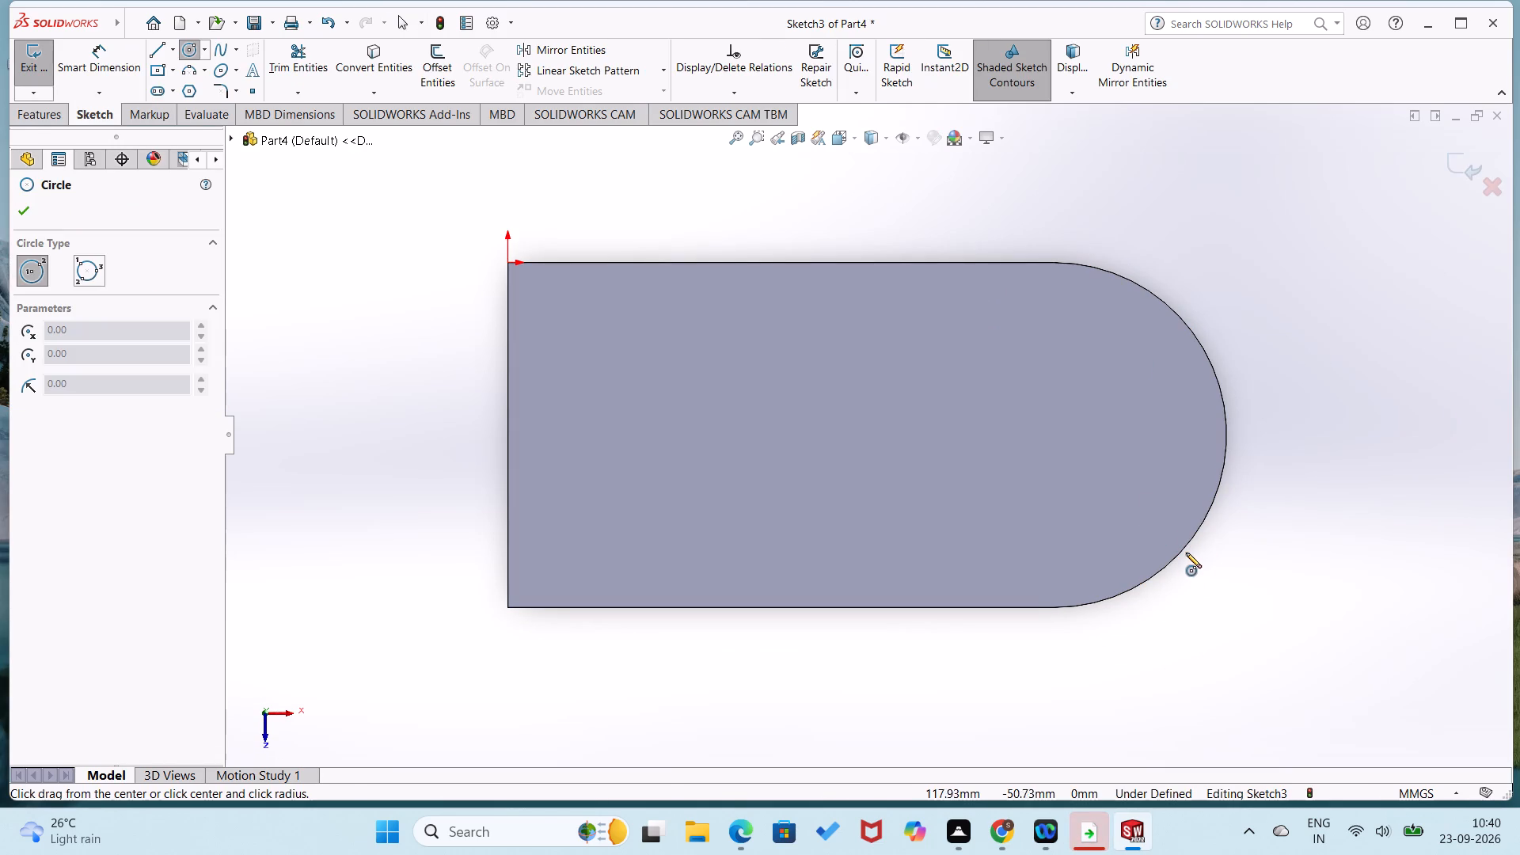
click(1057, 435)
click(1073, 509)
Dimension the circle's diameter as 50 mm.
right_drag(1143, 466, 1176, 367)
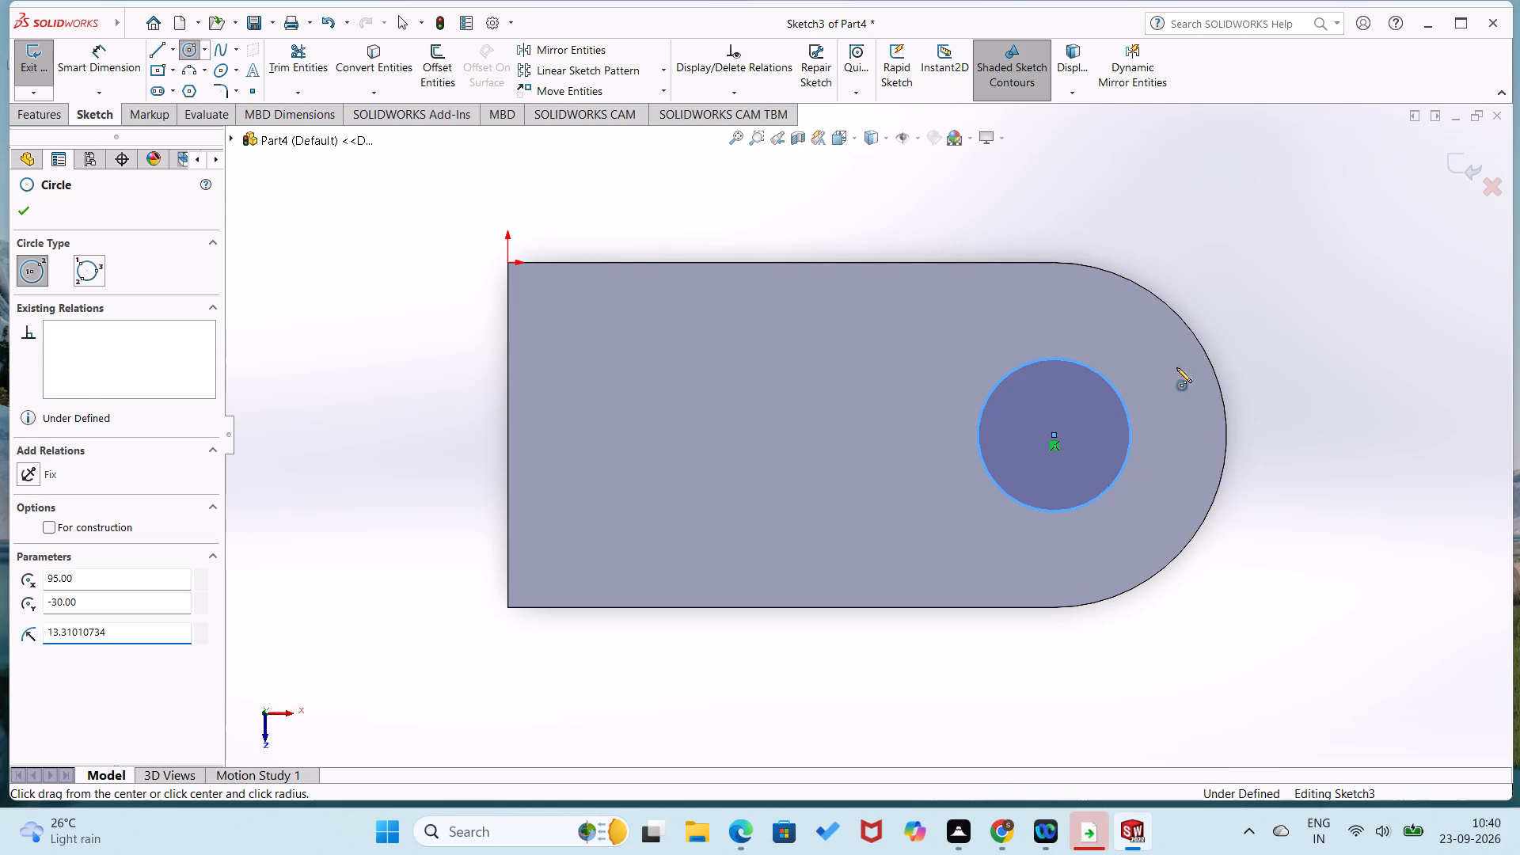
right_drag(1176, 367, 1179, 331)
click(1129, 419)
click(1161, 426)
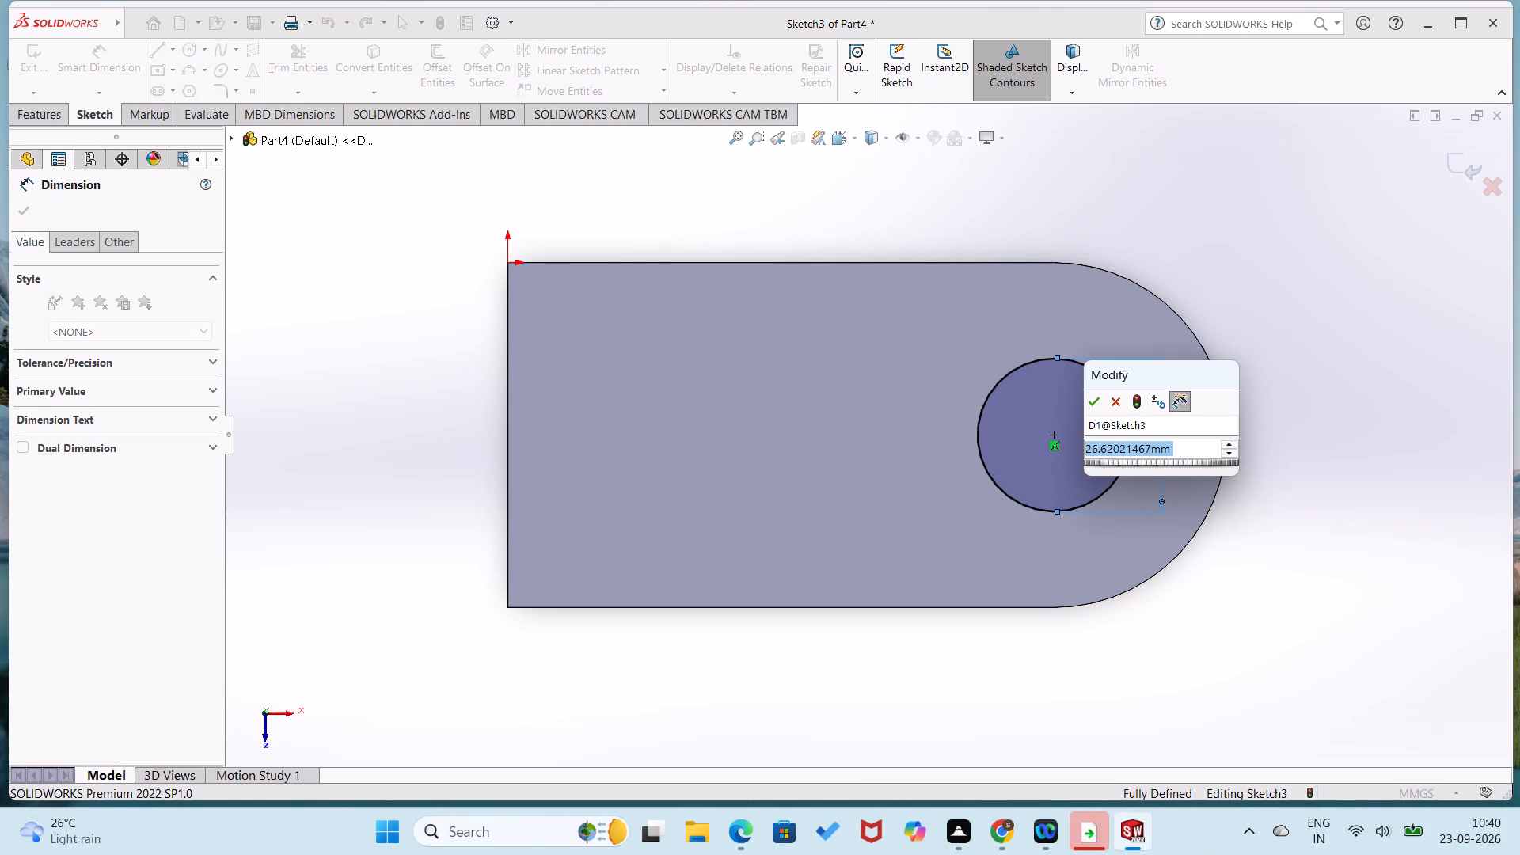
text(50)
key(Return)
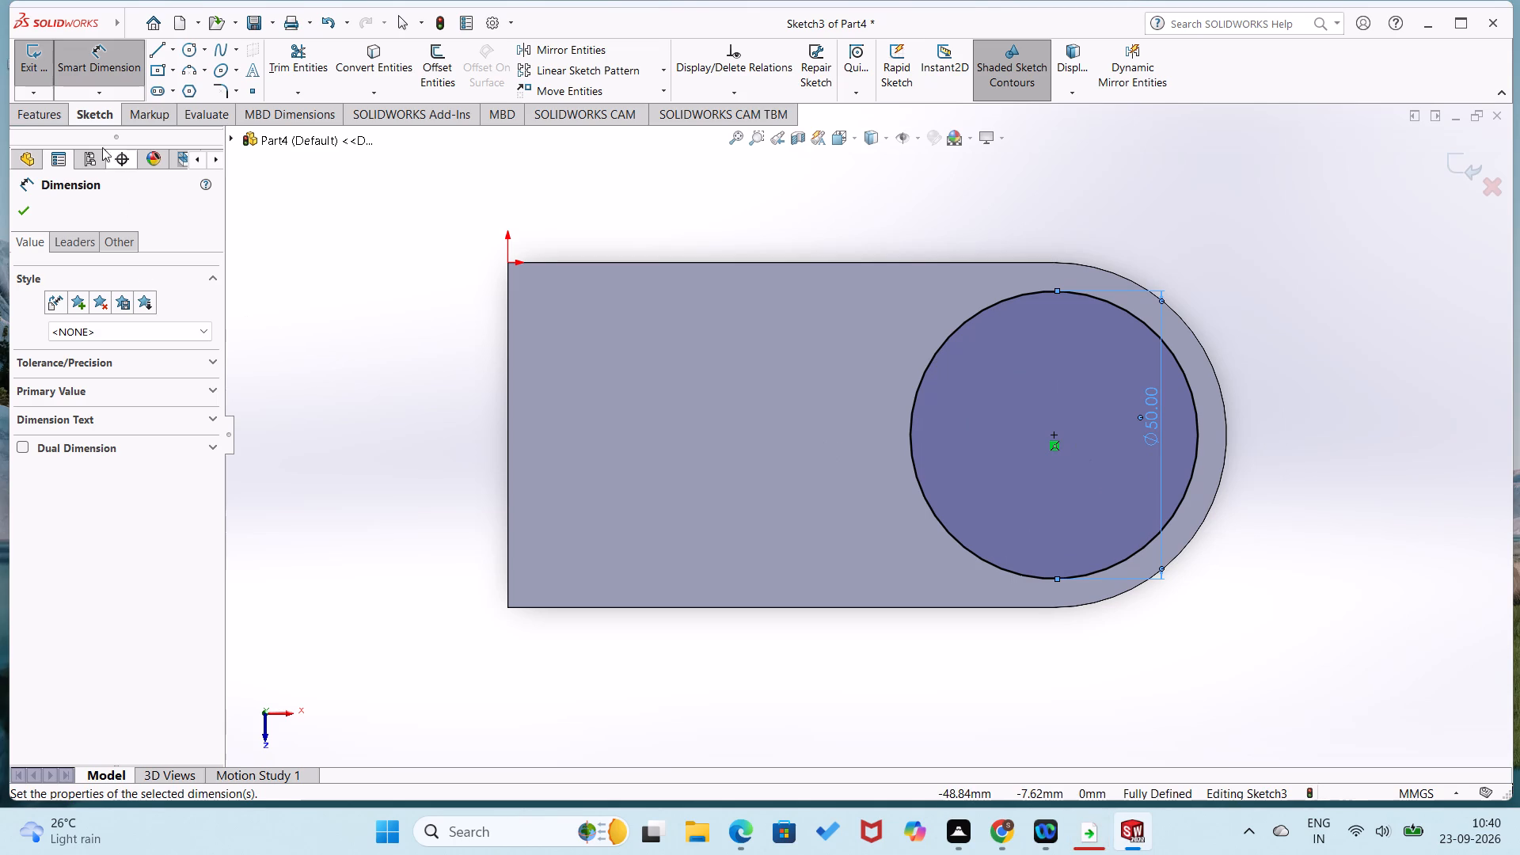
Extrude the 50 mm circle upward from the plate's top face as a merged Blind boss with a depth of 5 mm.
click(27, 108)
click(44, 93)
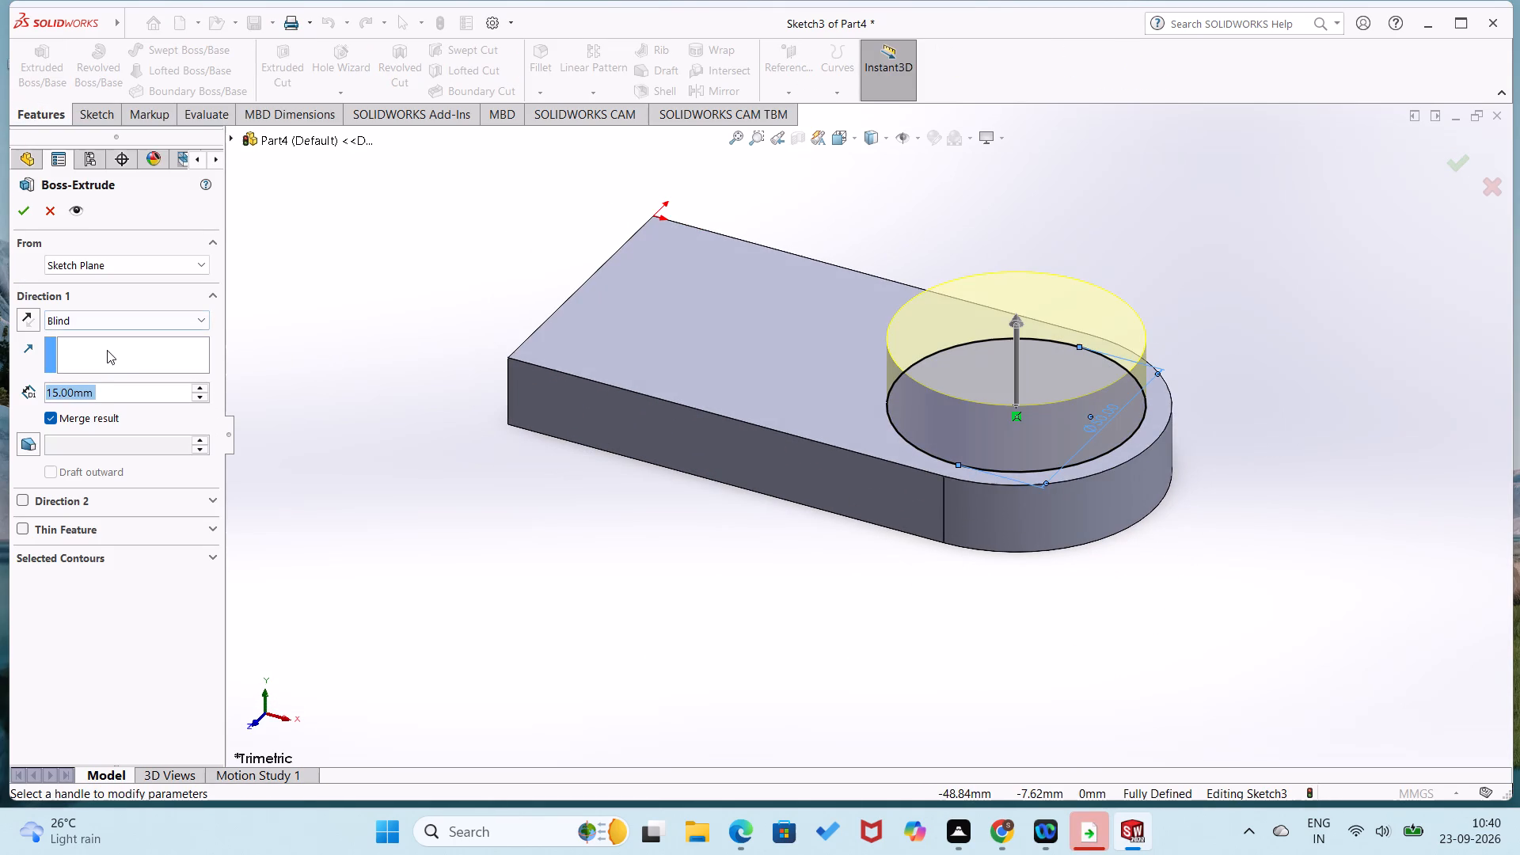
text(5.)
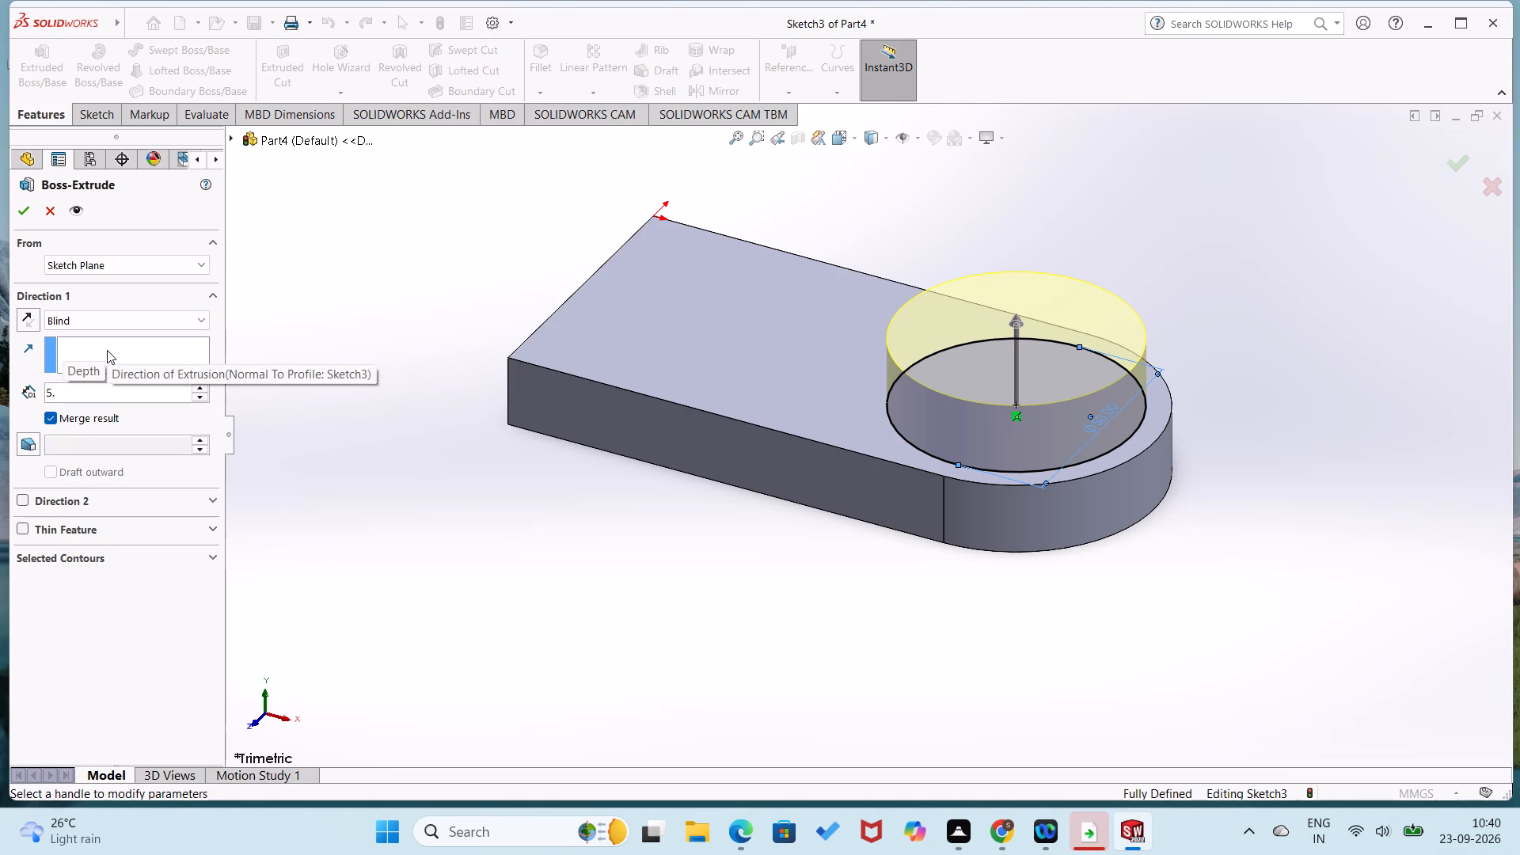
key(BackSpace)
key(Return)
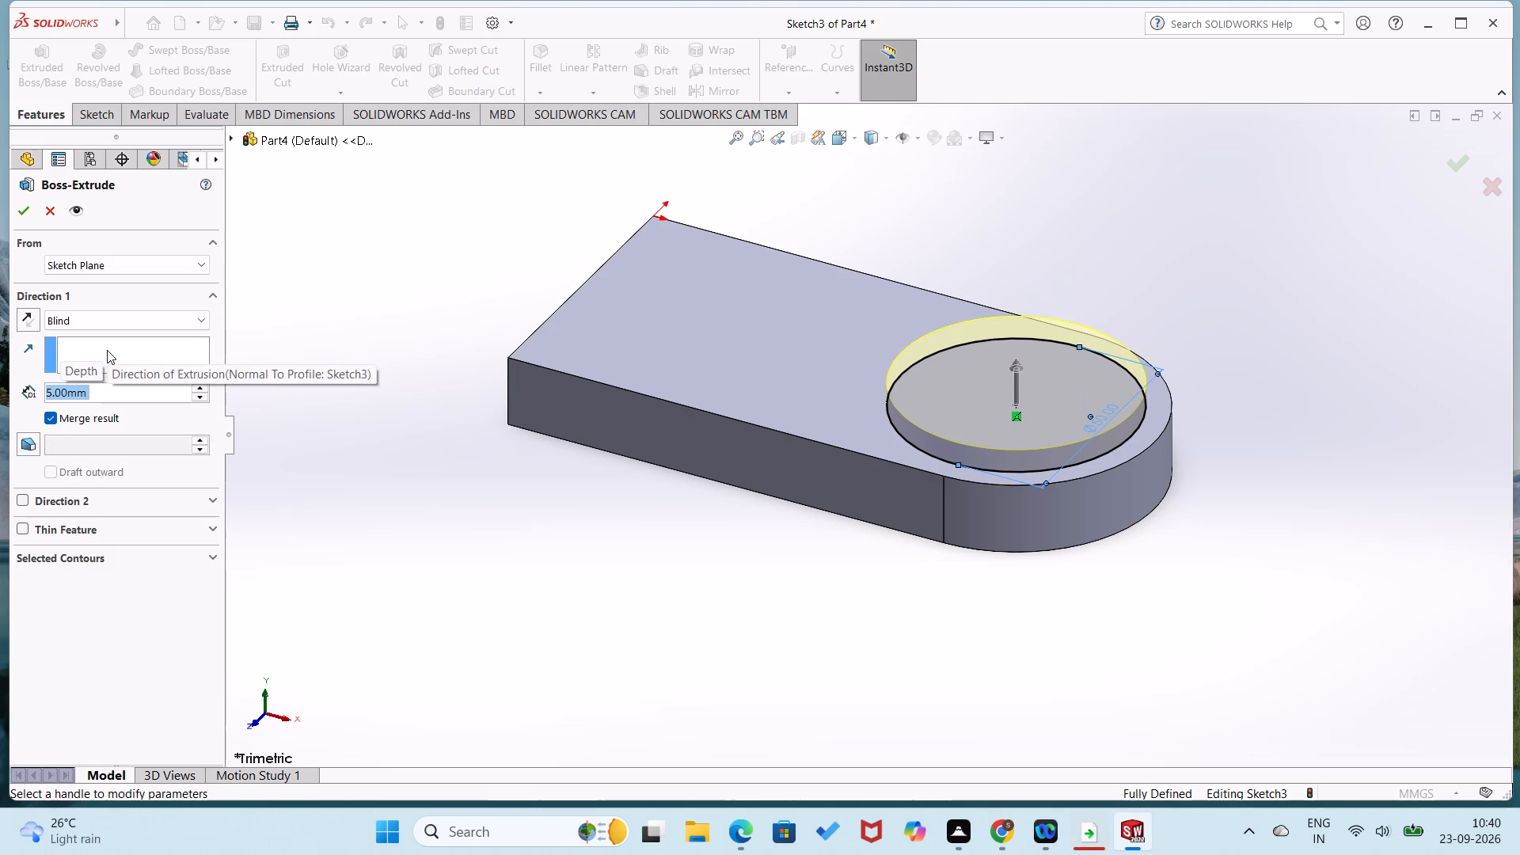
click(32, 219)
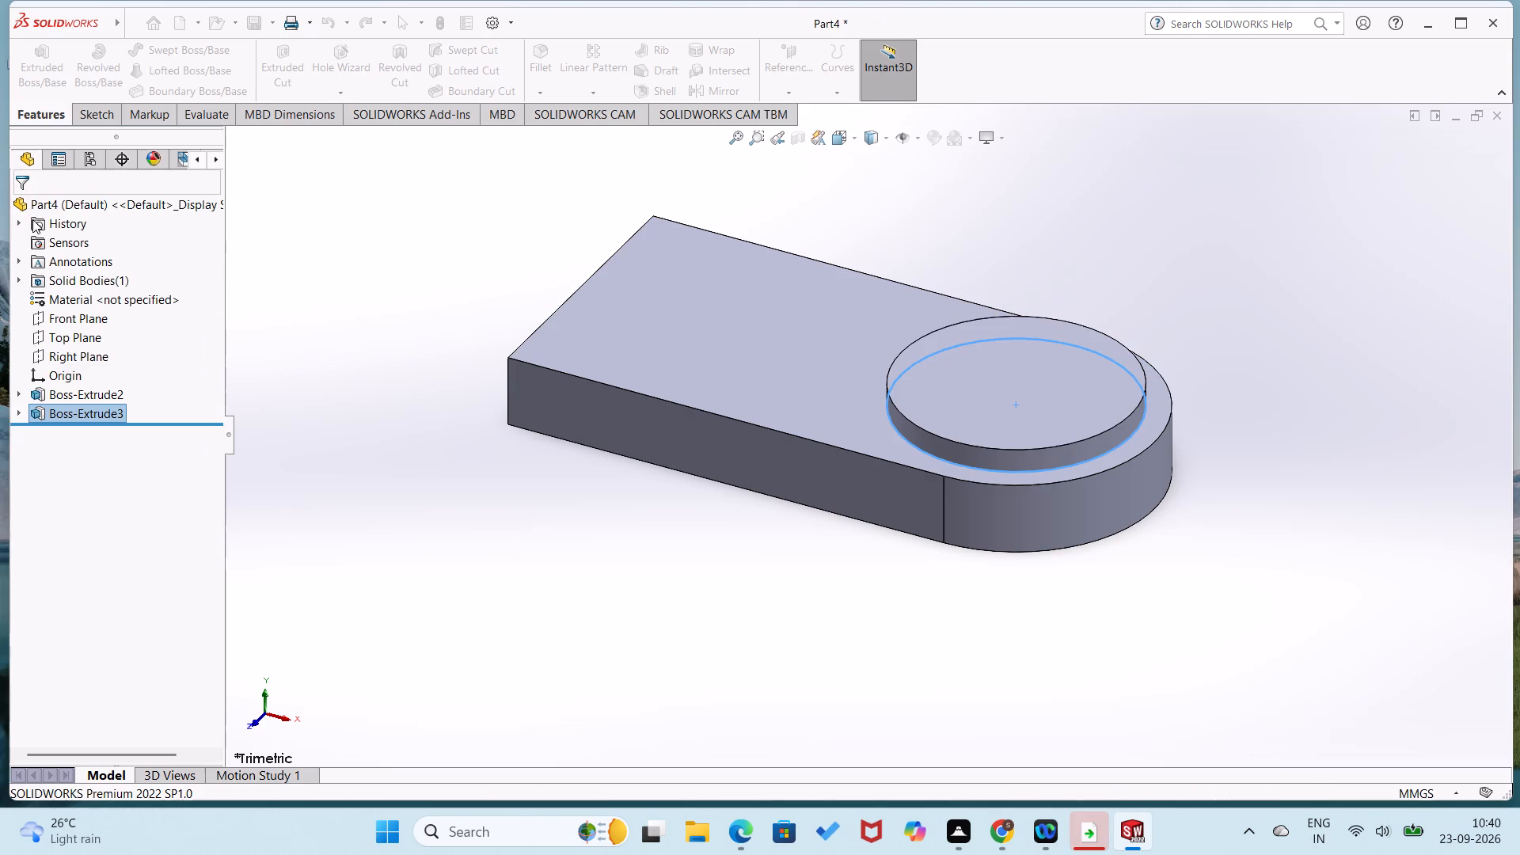
Sketch a circle about 25 mm in diameter on the round boss's top face, centred on the boss.
right_click(1045, 416)
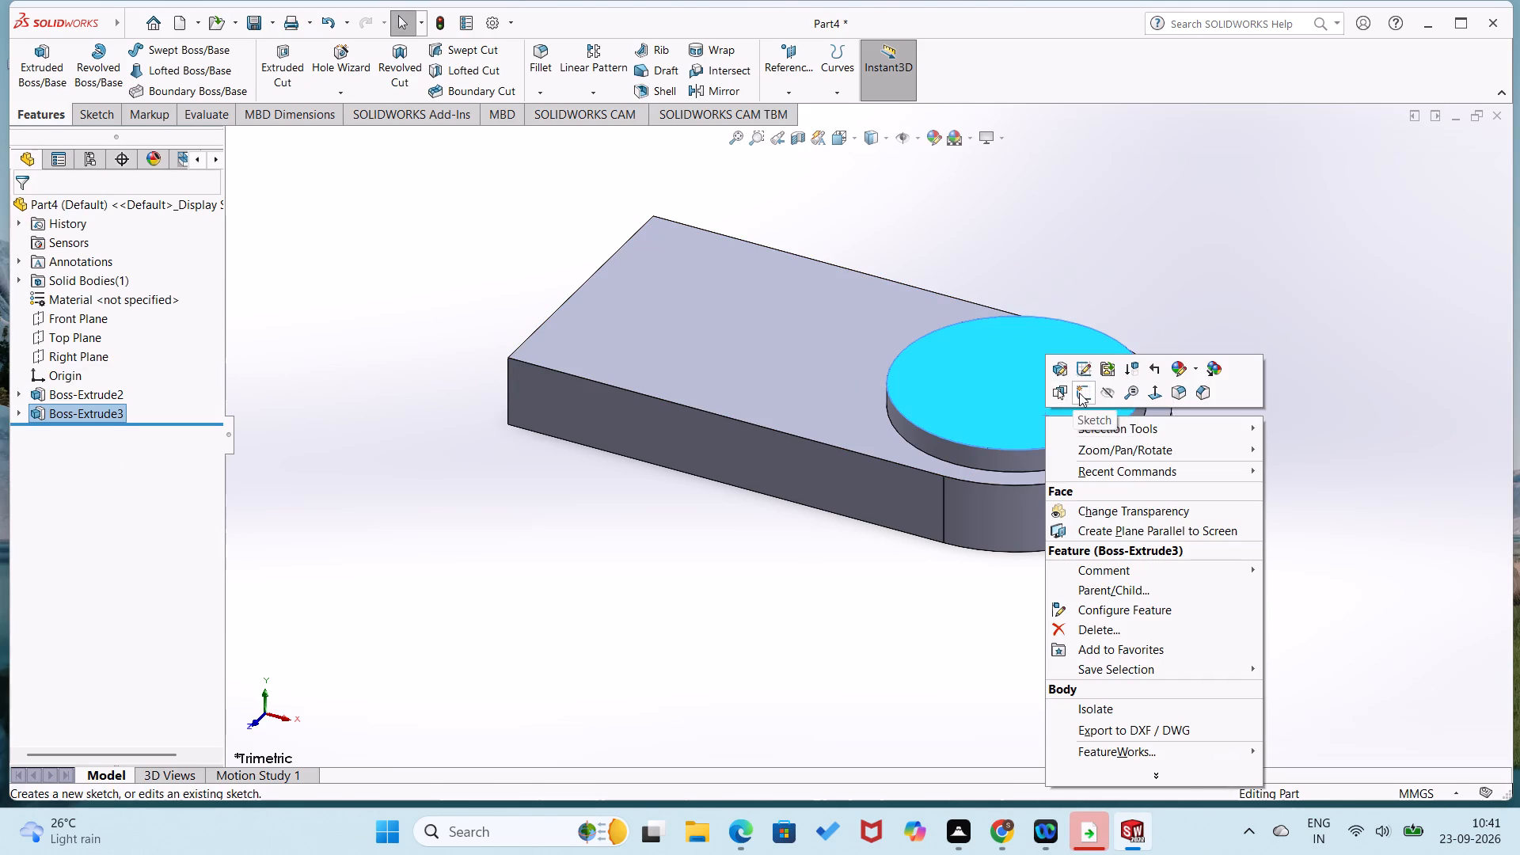
click(1079, 393)
right_drag(1123, 297, 1314, 249)
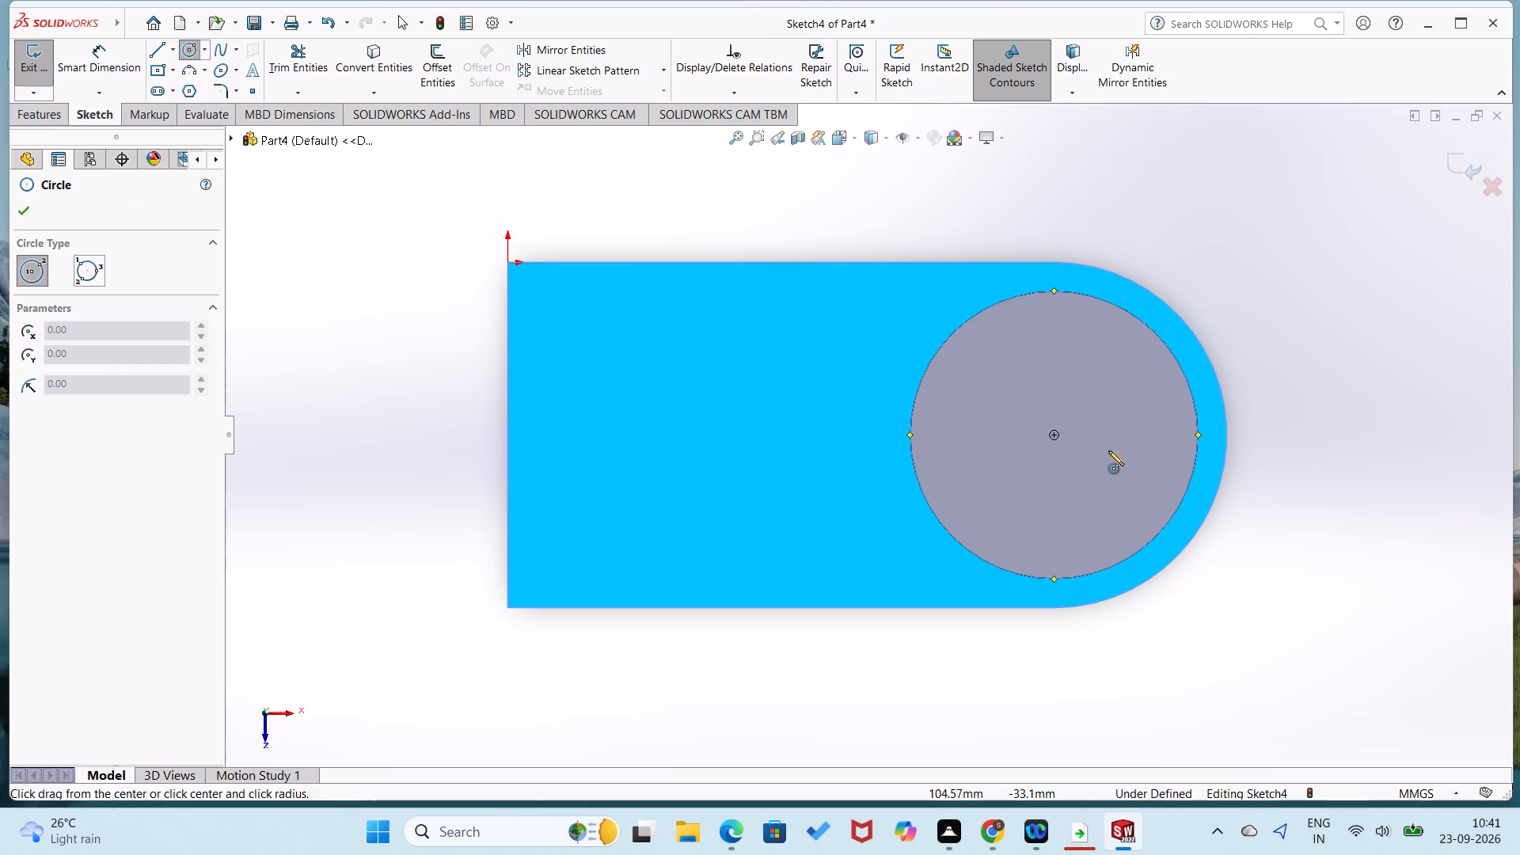
click(1054, 435)
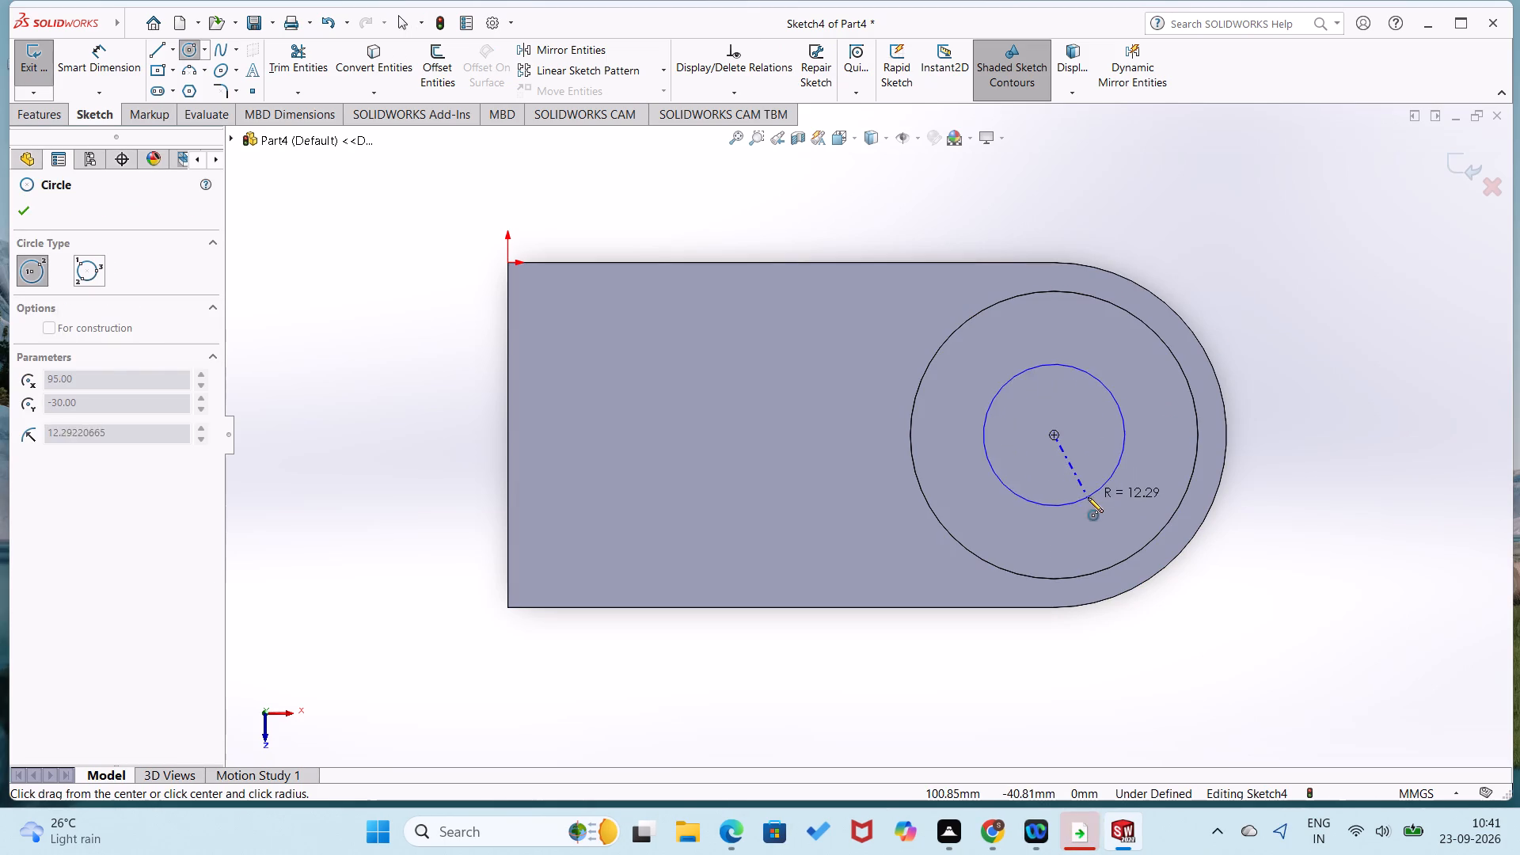
click(1088, 497)
Dimension the new circle's diameter as 24 mm.
right_drag(1154, 418, 1186, 303)
click(1123, 456)
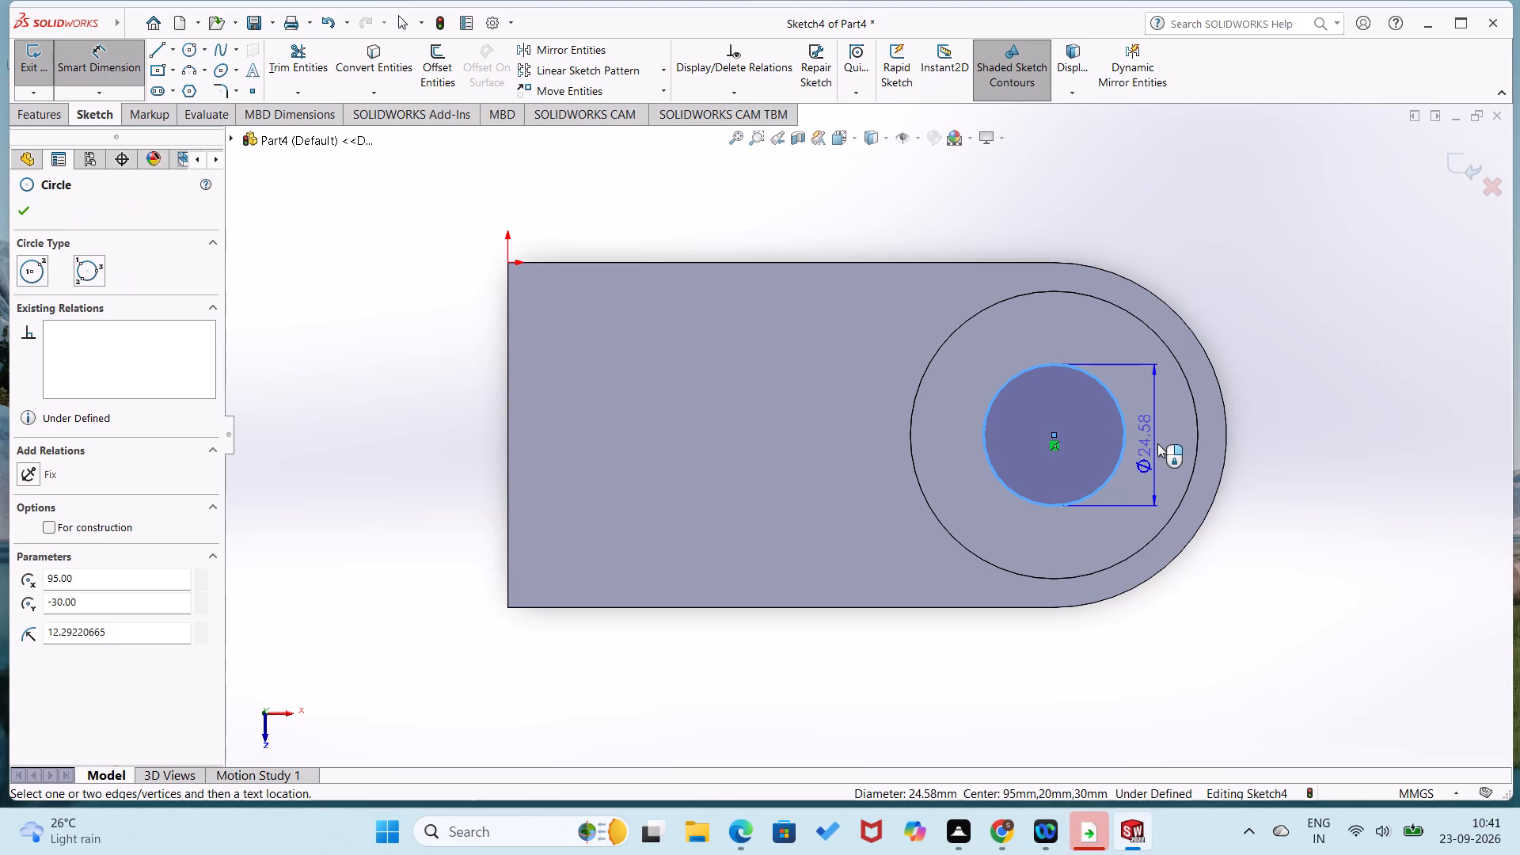
click(1157, 443)
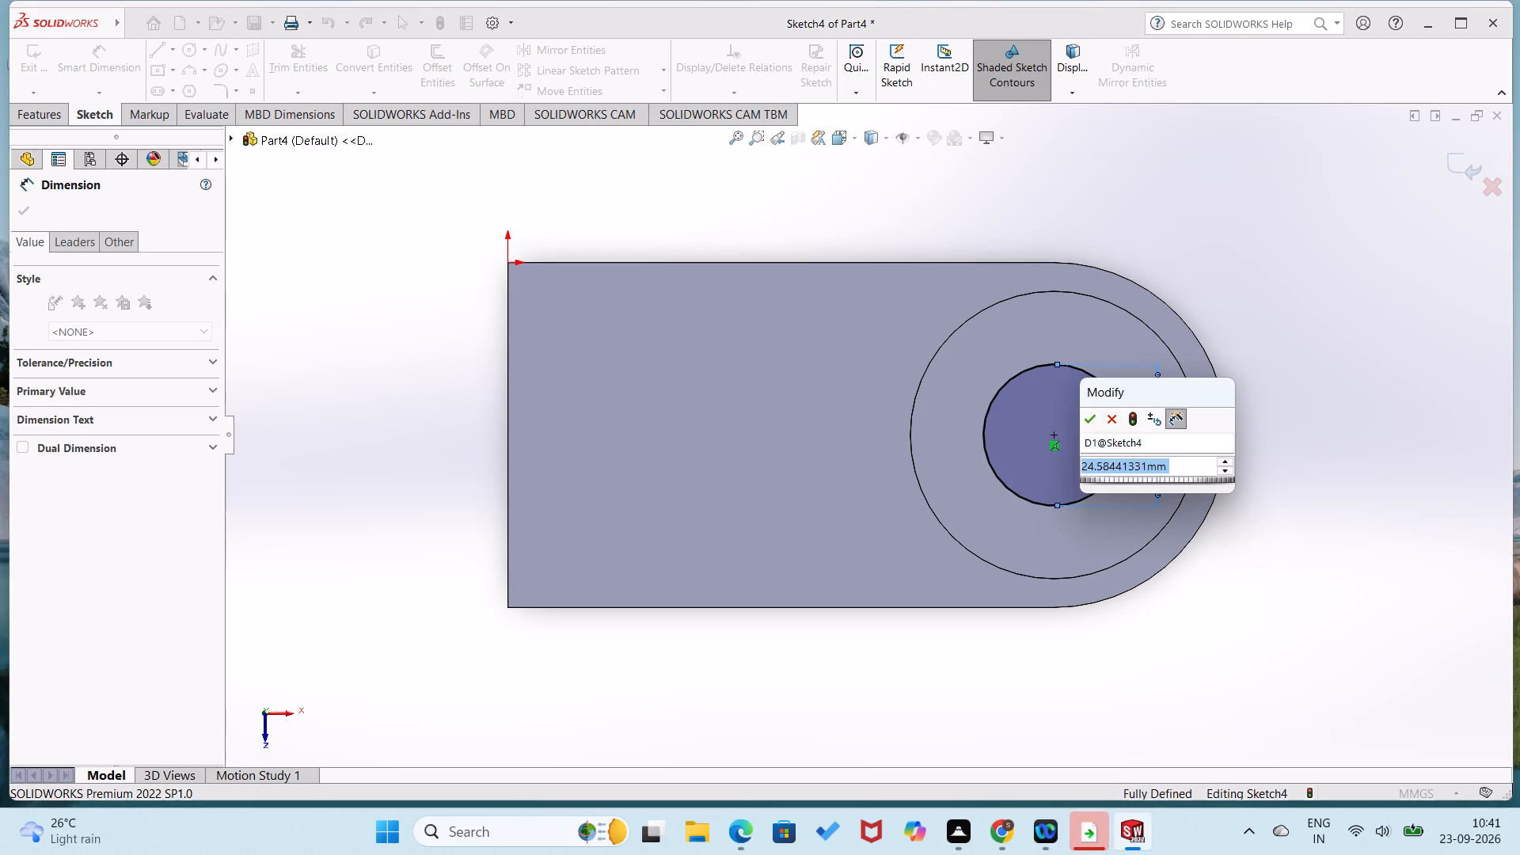
text(24)
key(Return)
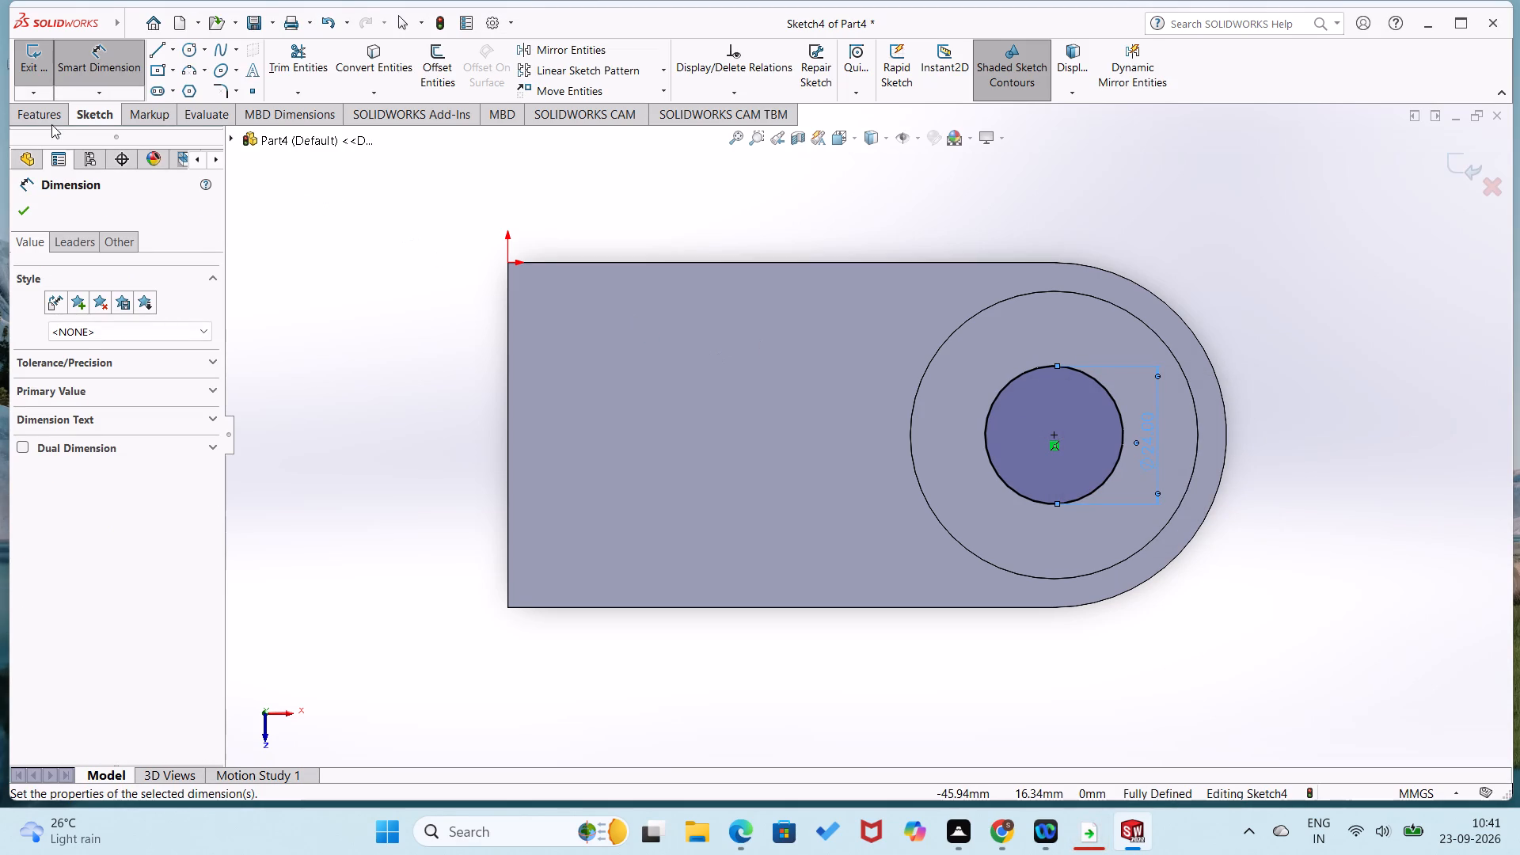
Cut the 24 mm circle through the boss and plate with an Extruded Cut set to Through All.
click(40, 71)
click(268, 50)
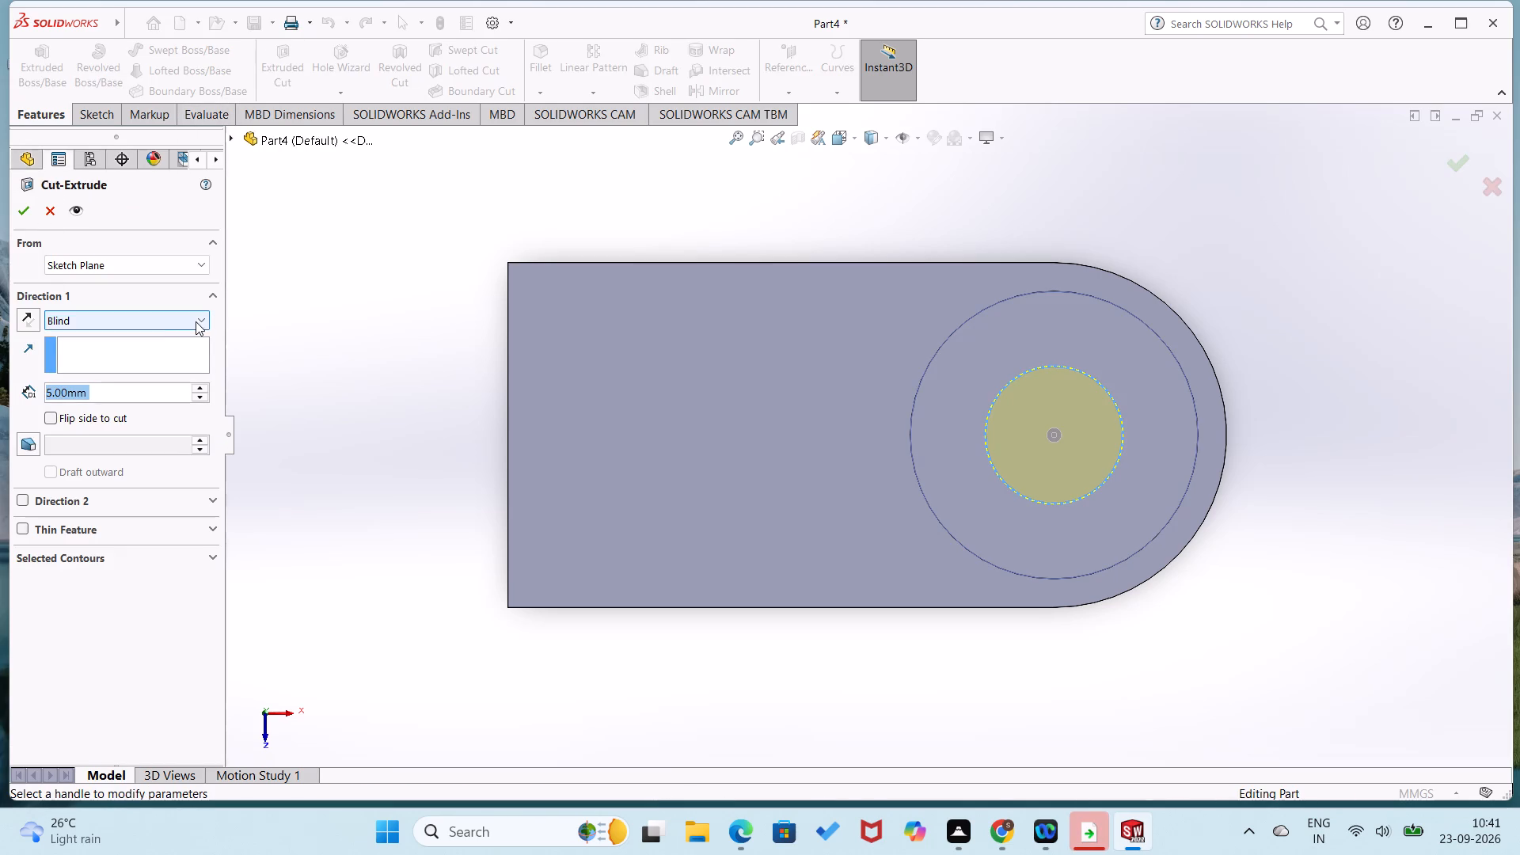
click(196, 321)
click(184, 356)
click(16, 205)
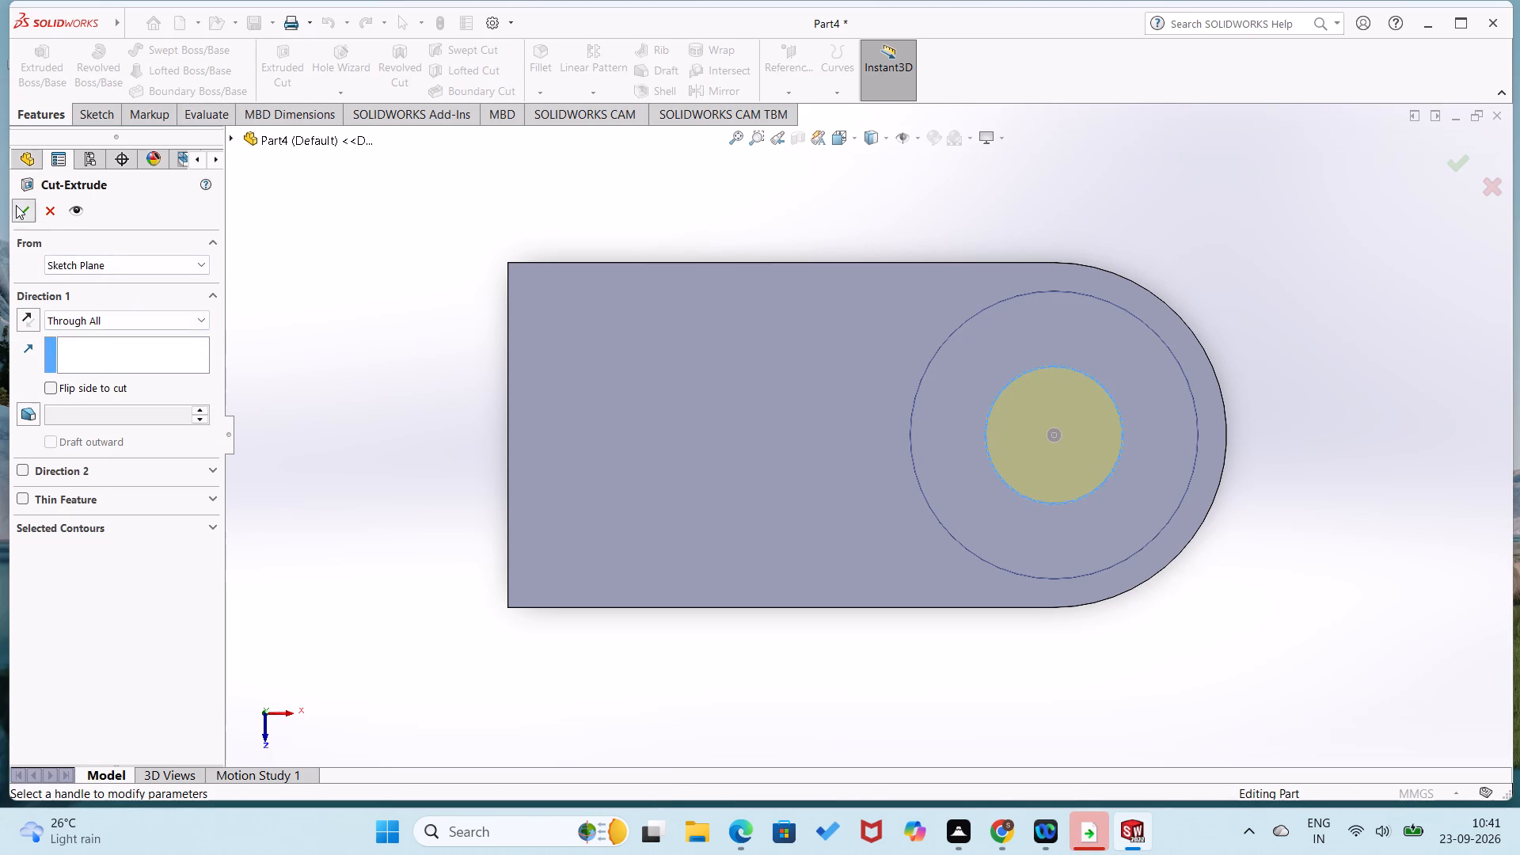
click(379, 381)
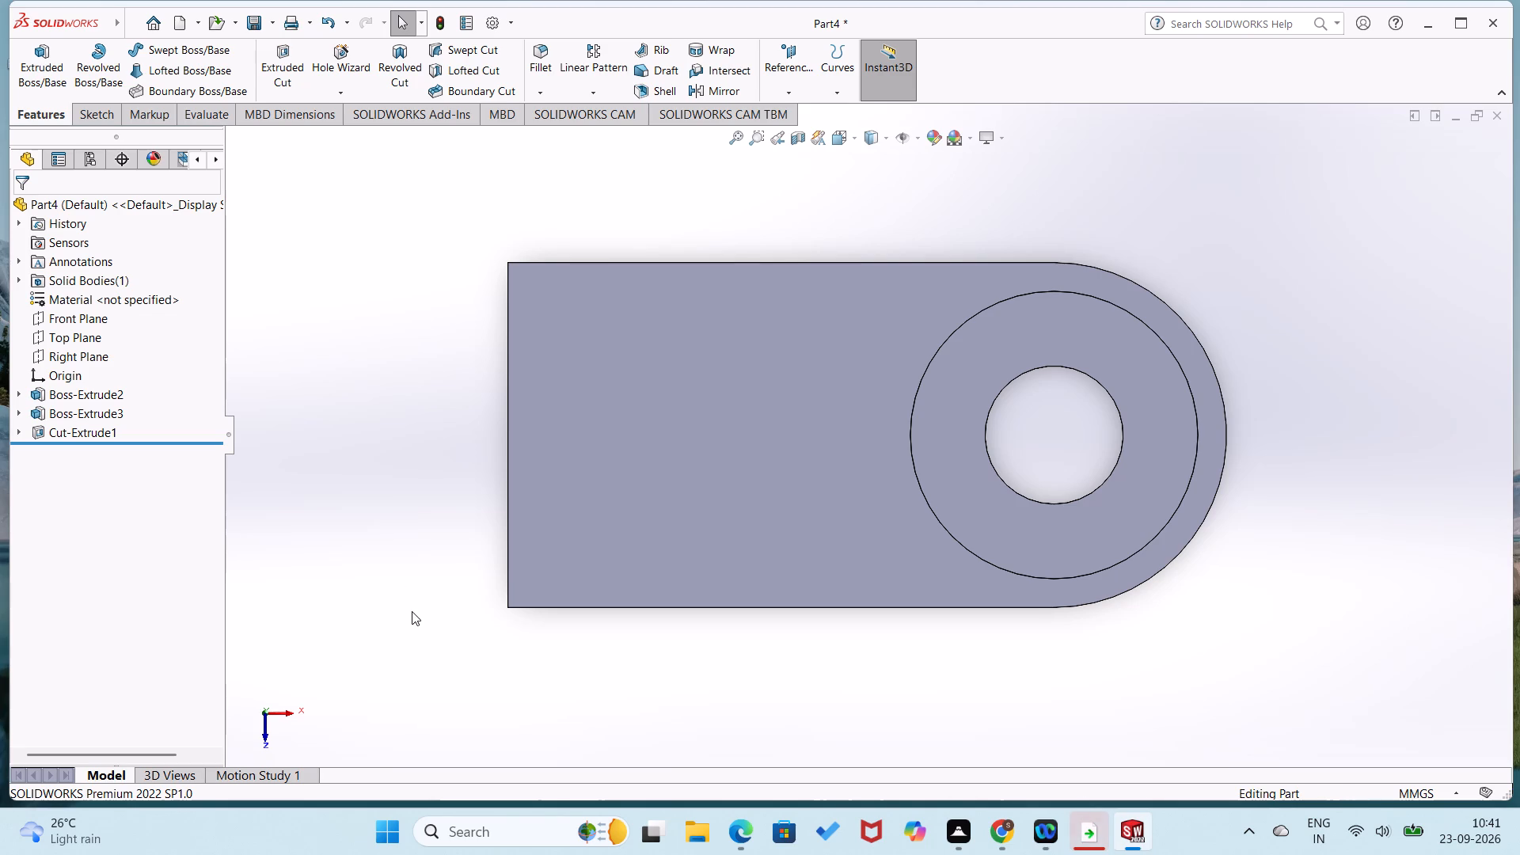
middle_drag(412, 611, 405, 478)
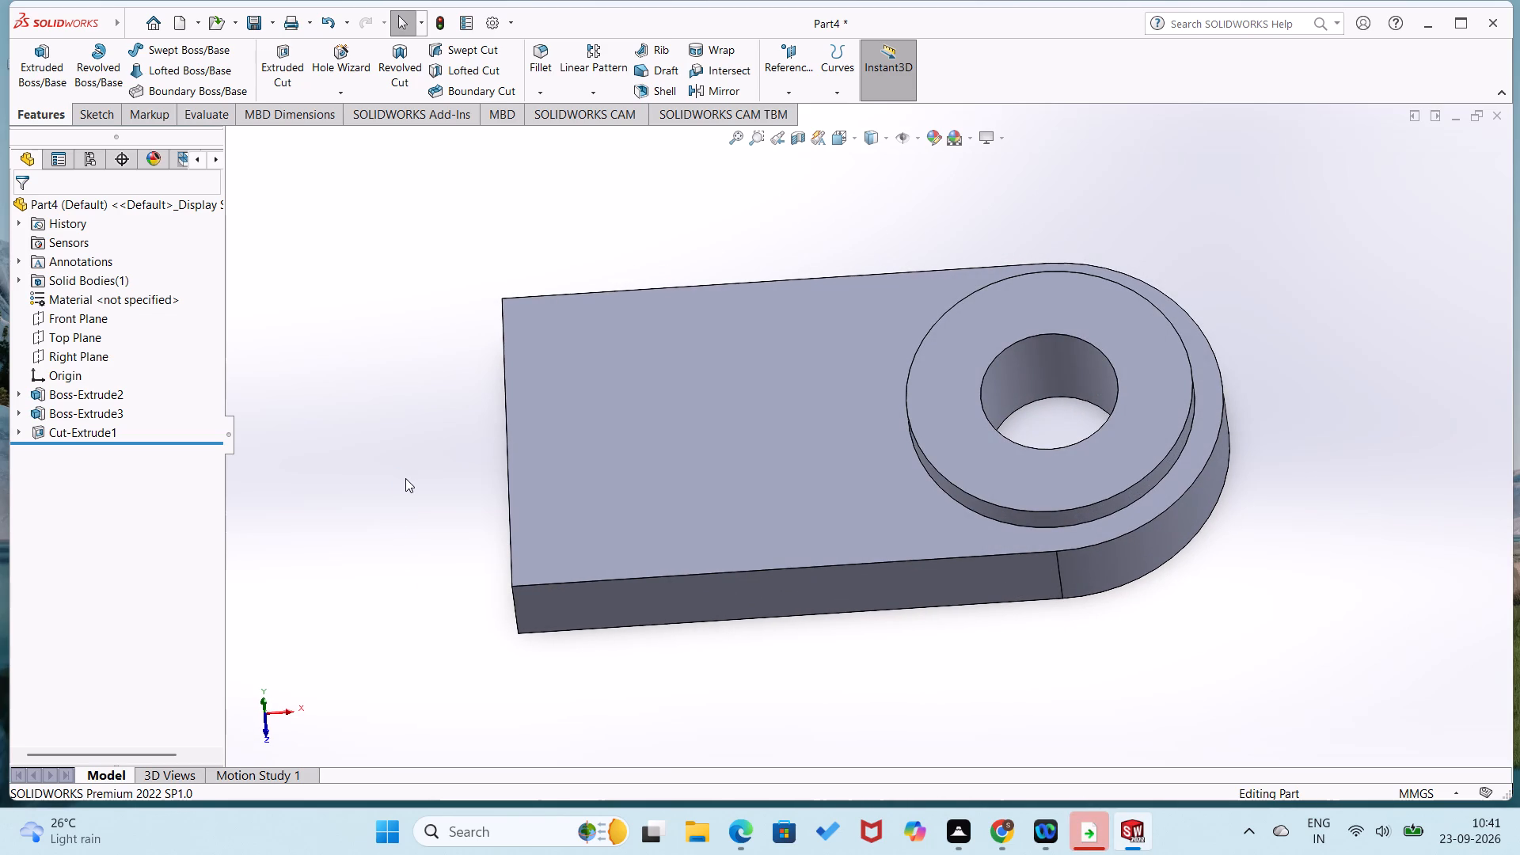
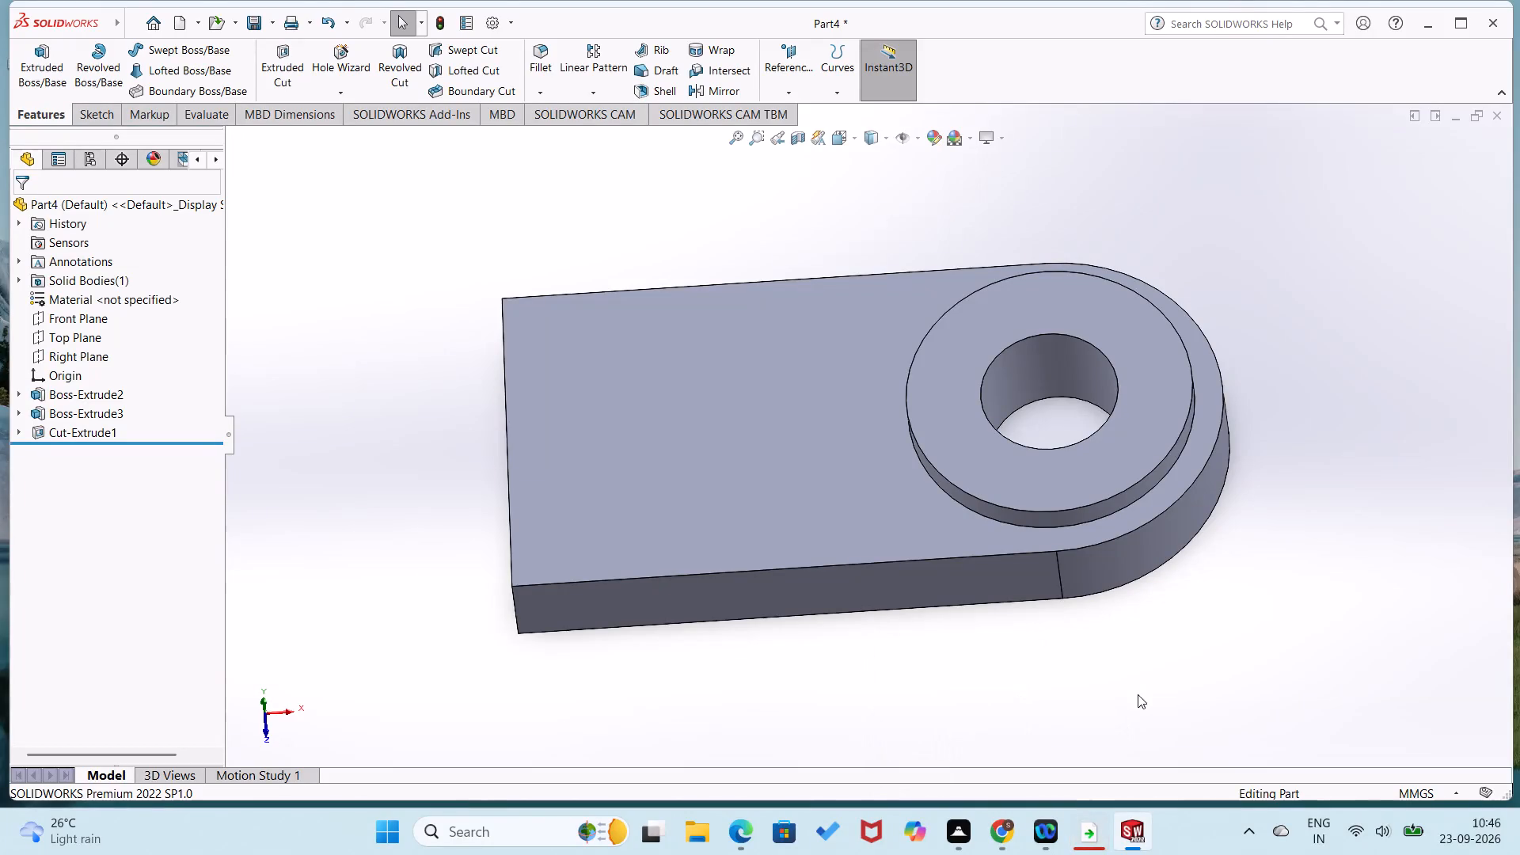
Sketch a closed rectangle about 54 mm by 21 mm on the plate's long front side face, standing on its top edge from the square-end corner.
right_click(733, 602)
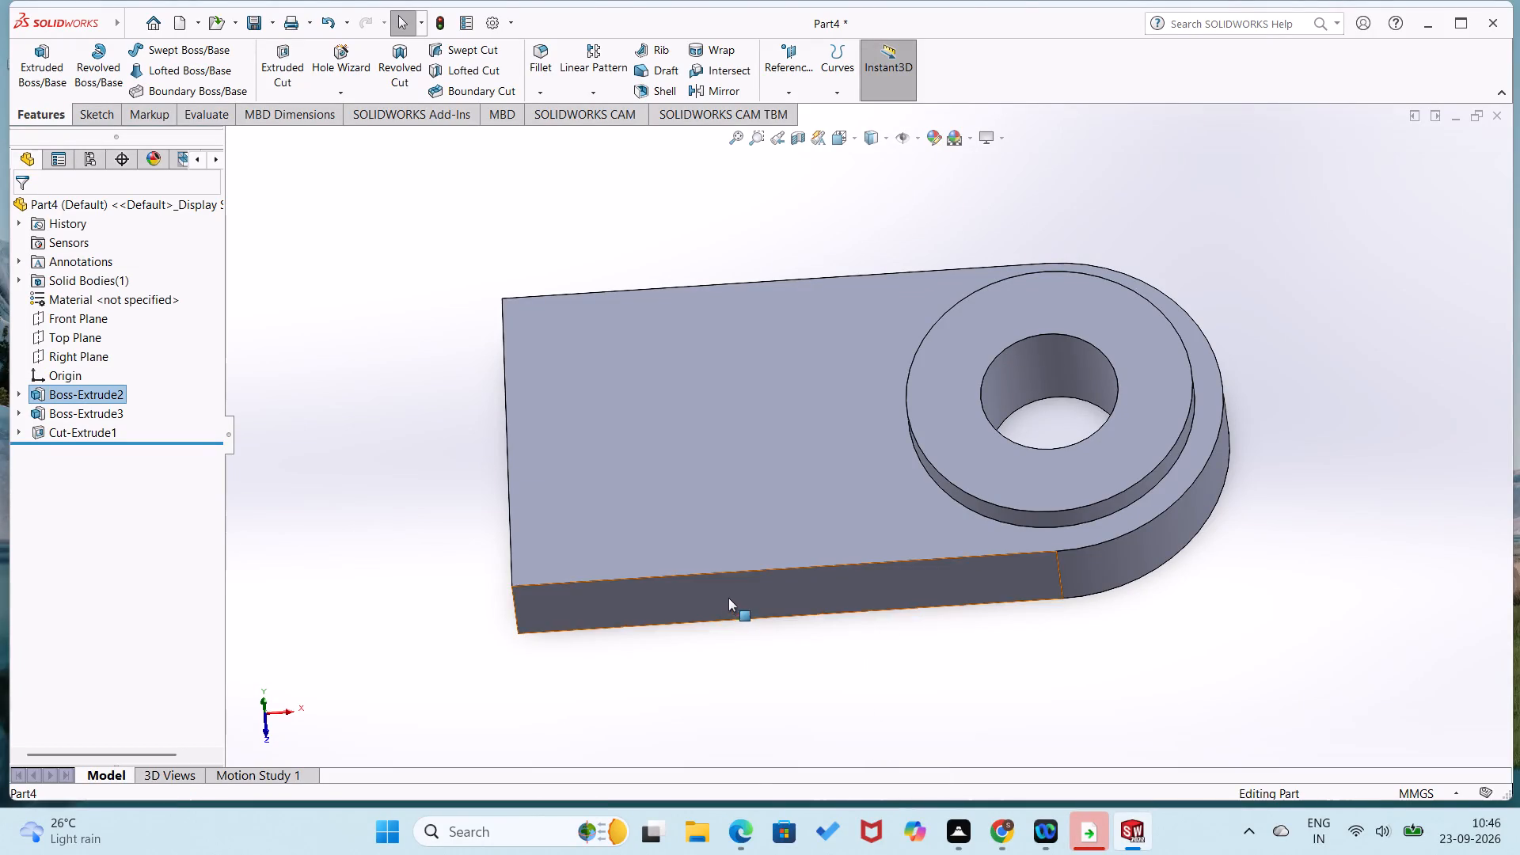
click(771, 450)
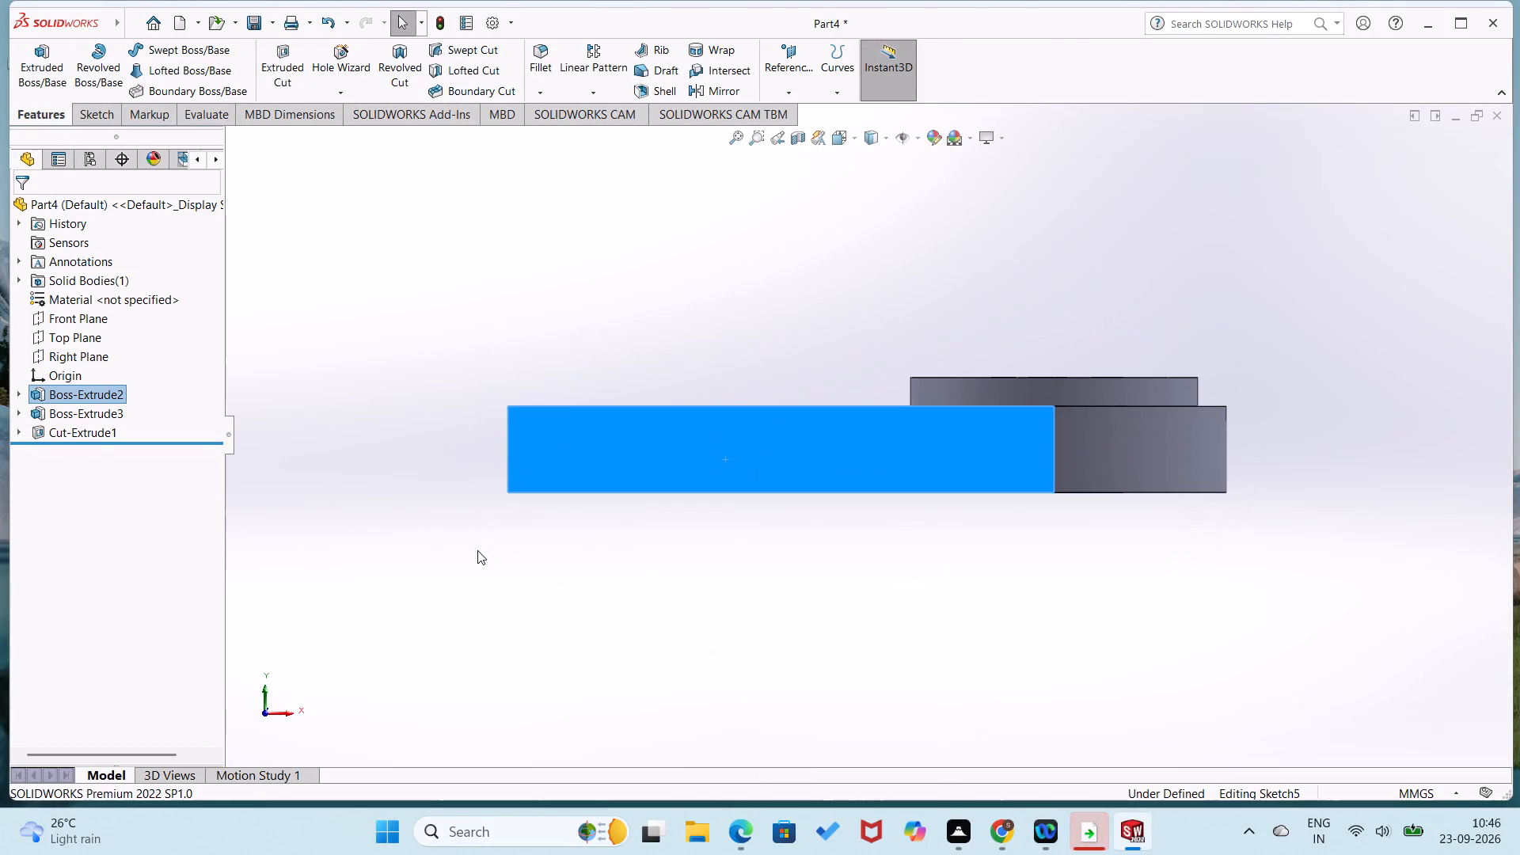
right_drag(512, 488, 332, 557)
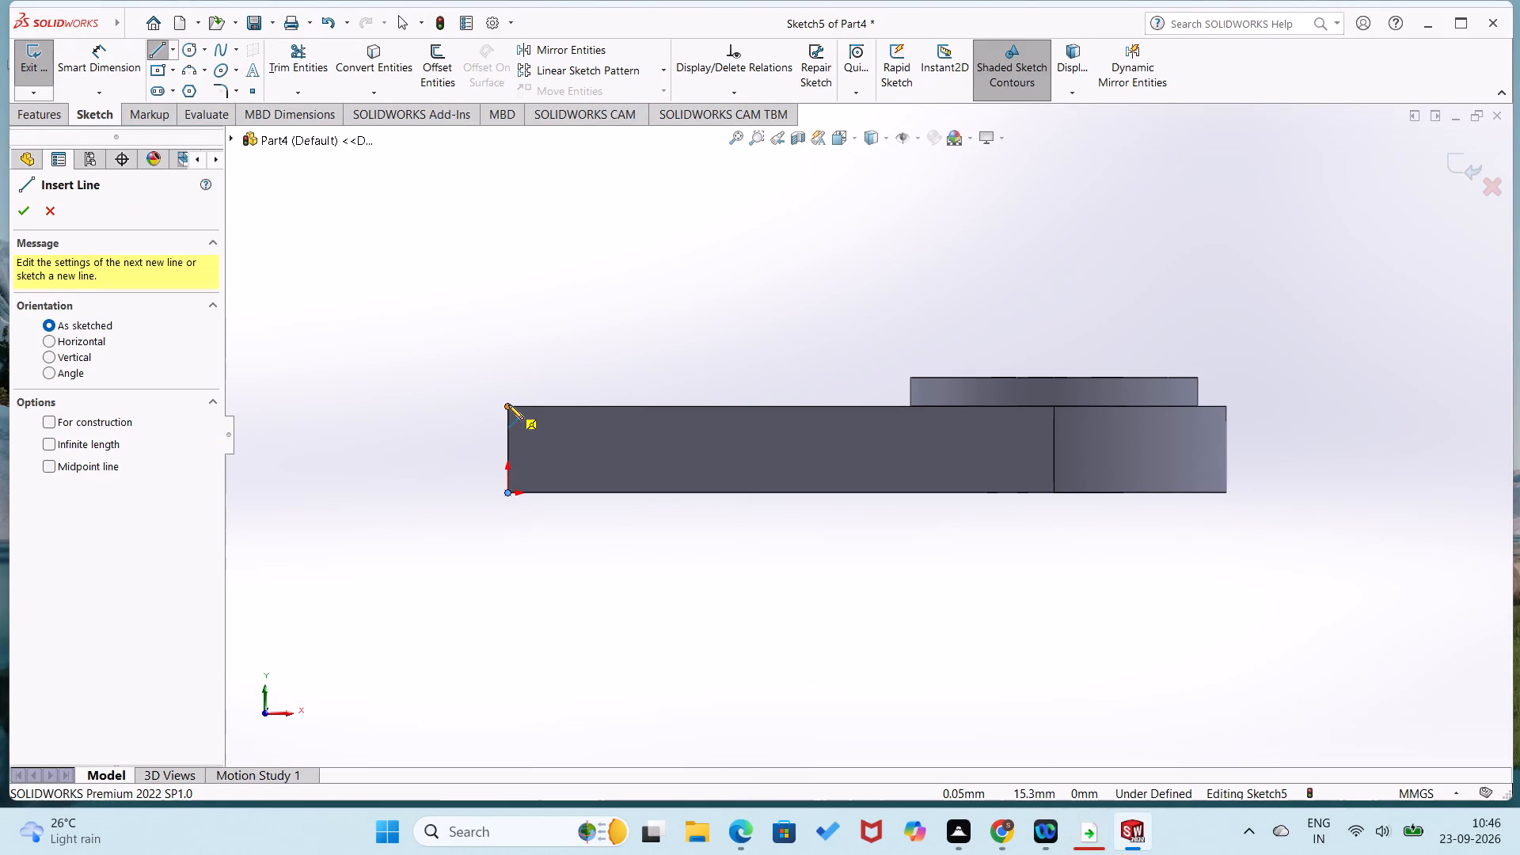
click(508, 405)
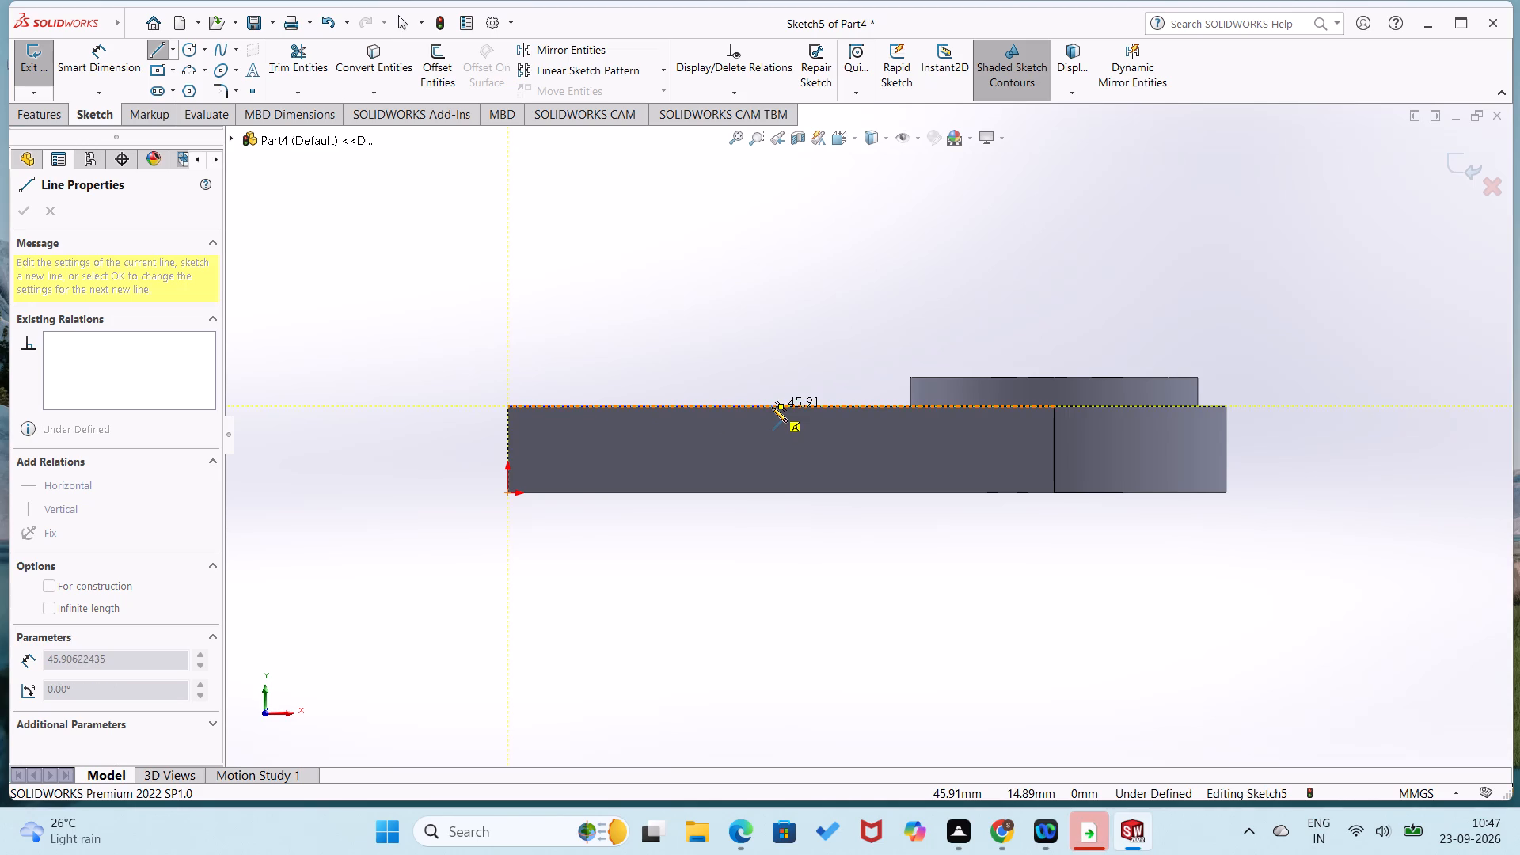
click(818, 404)
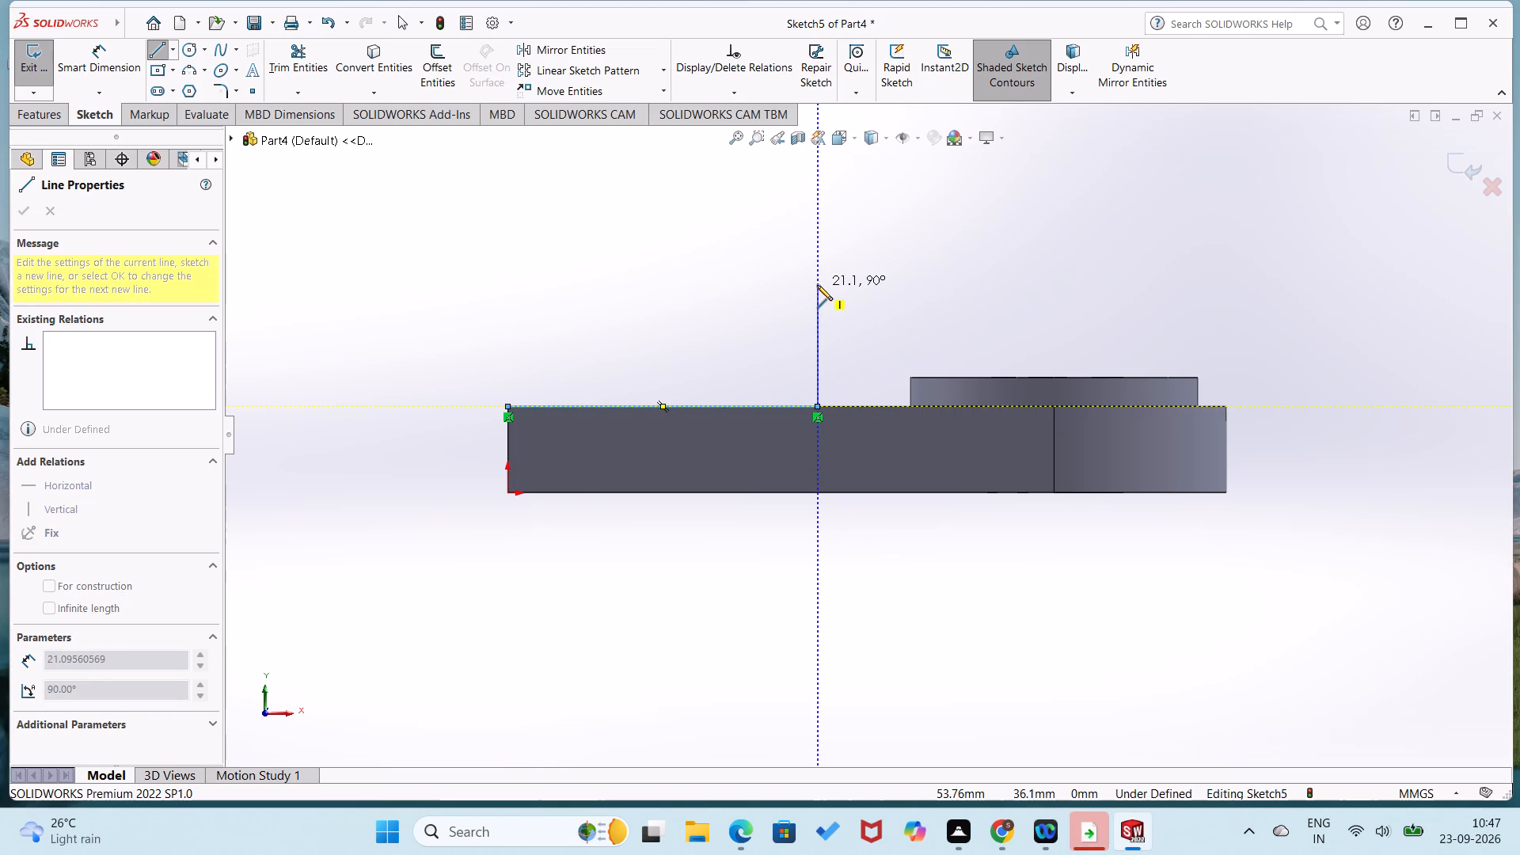
click(817, 285)
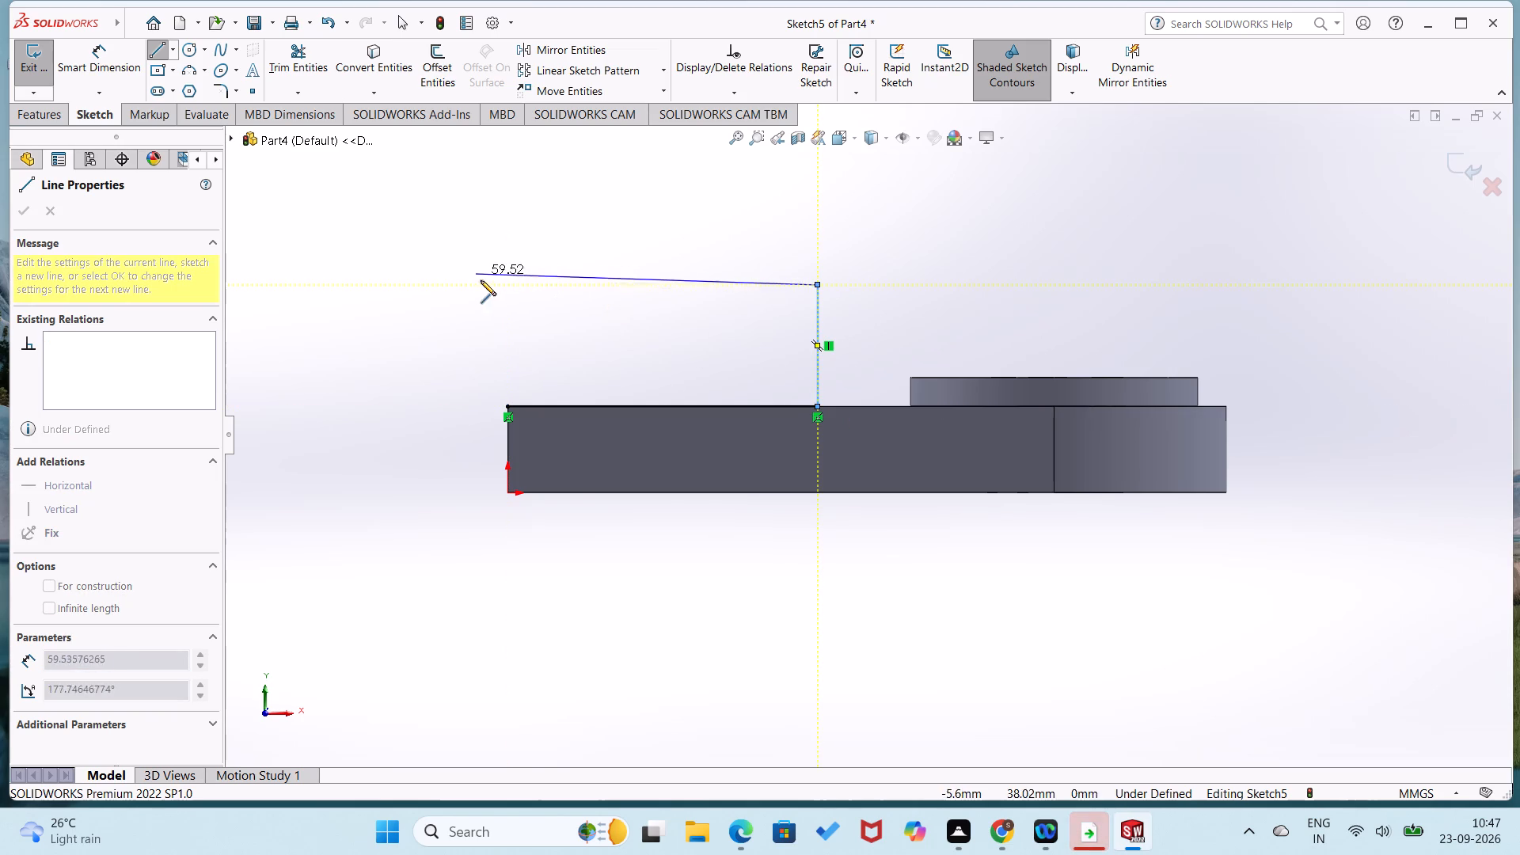
click(504, 285)
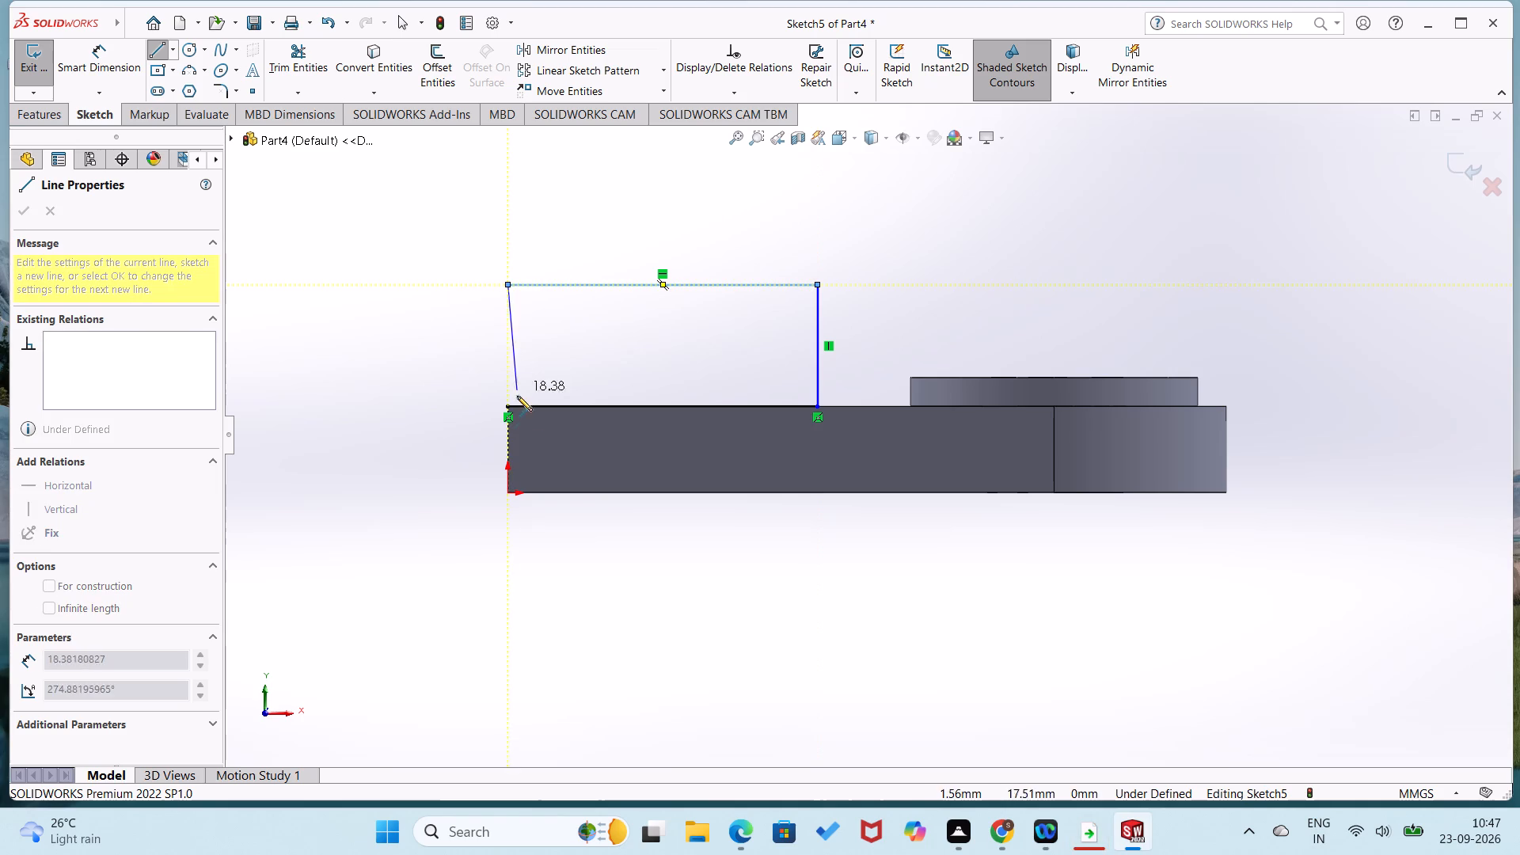
click(505, 408)
Dimension the rectangle with a height of 15 mm and a length of 50 mm.
right_drag(436, 422, 480, 277)
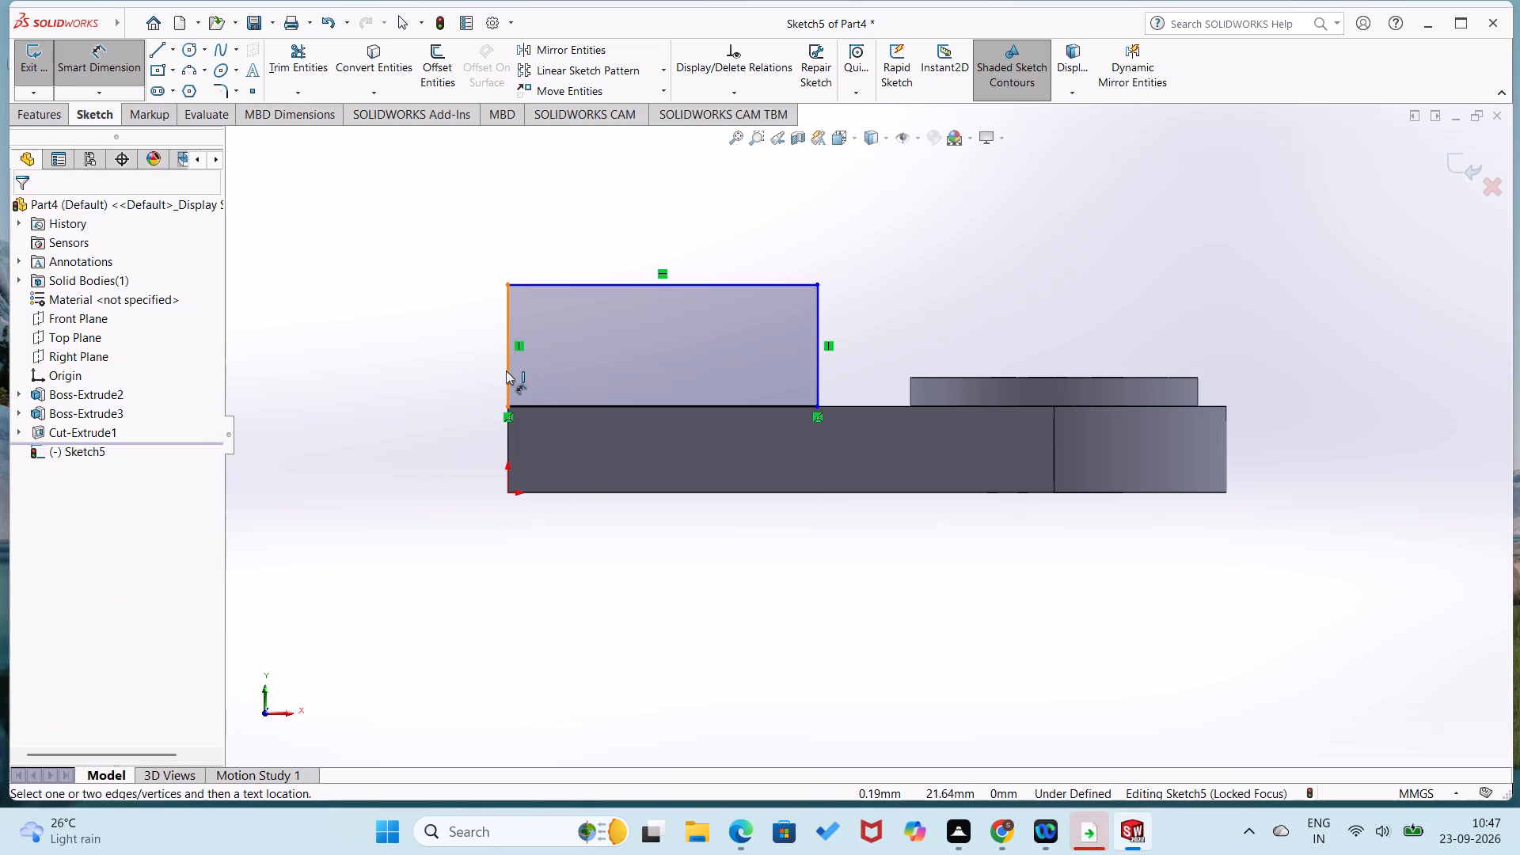
click(504, 370)
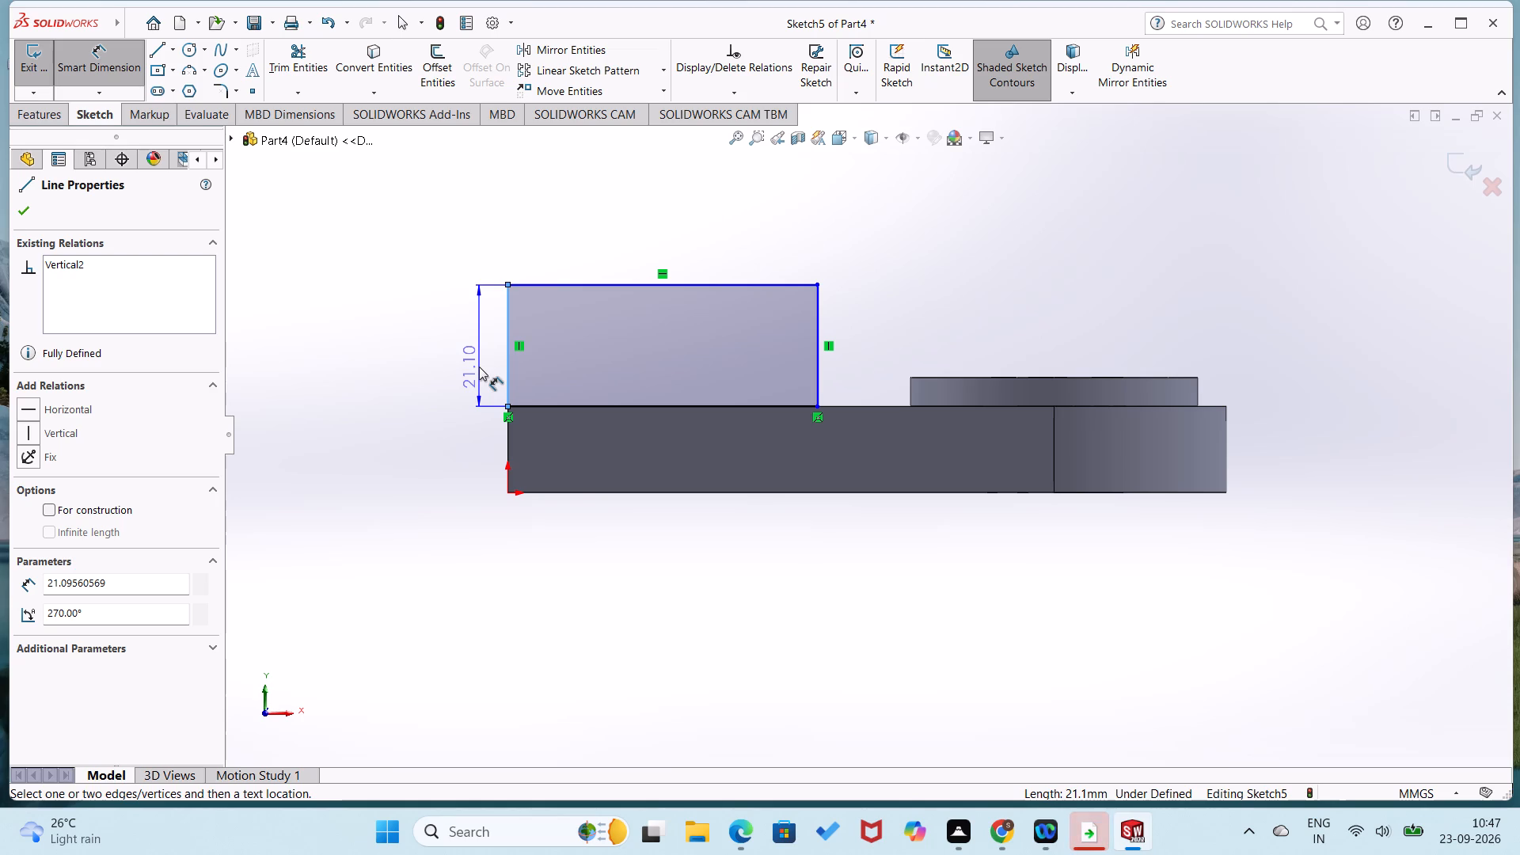
middle_drag(483, 384, 513, 454)
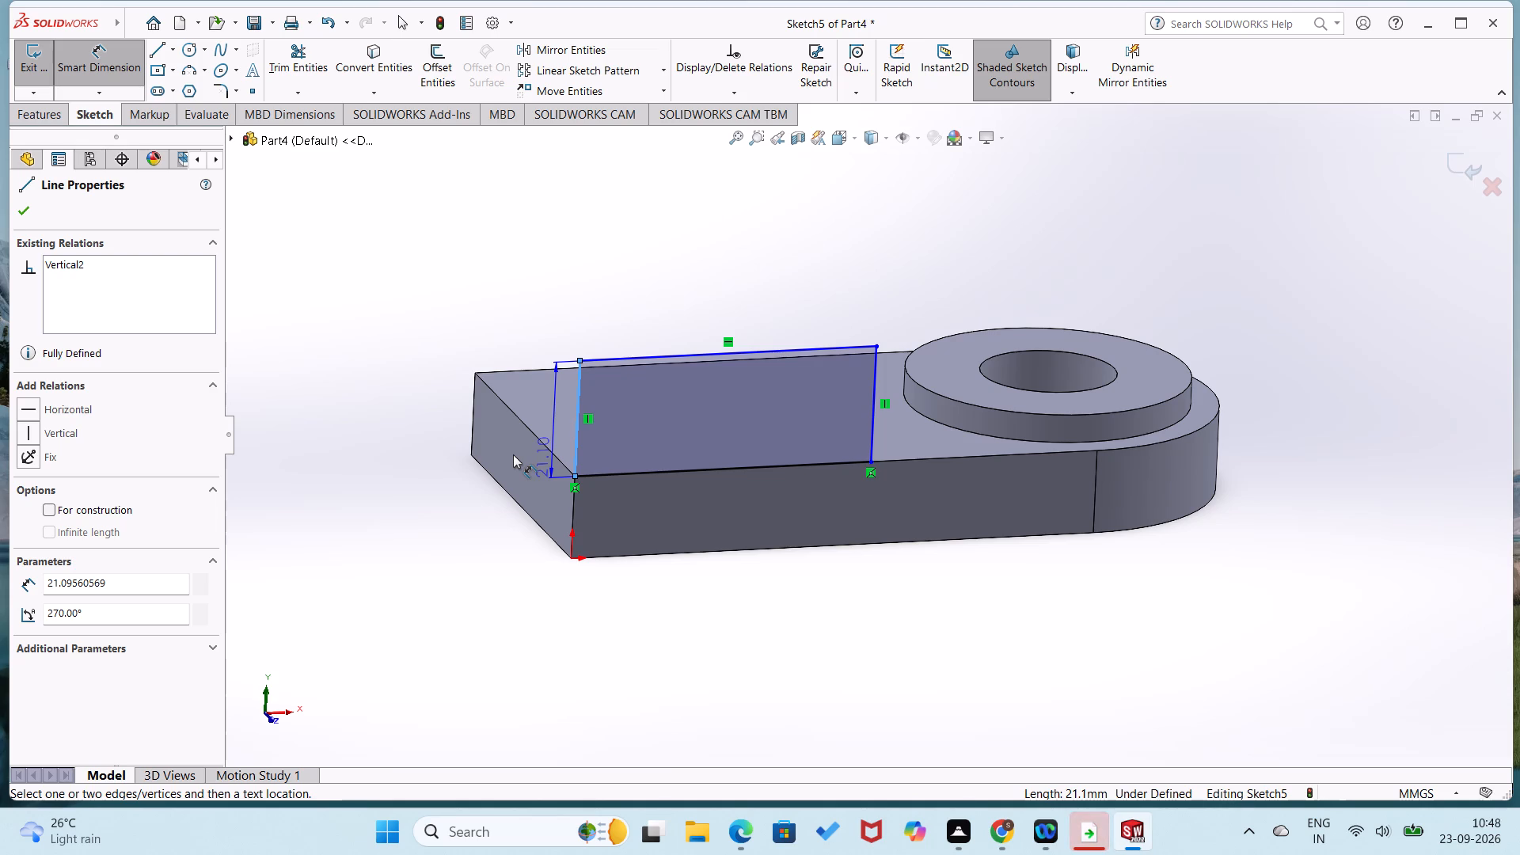
click(461, 498)
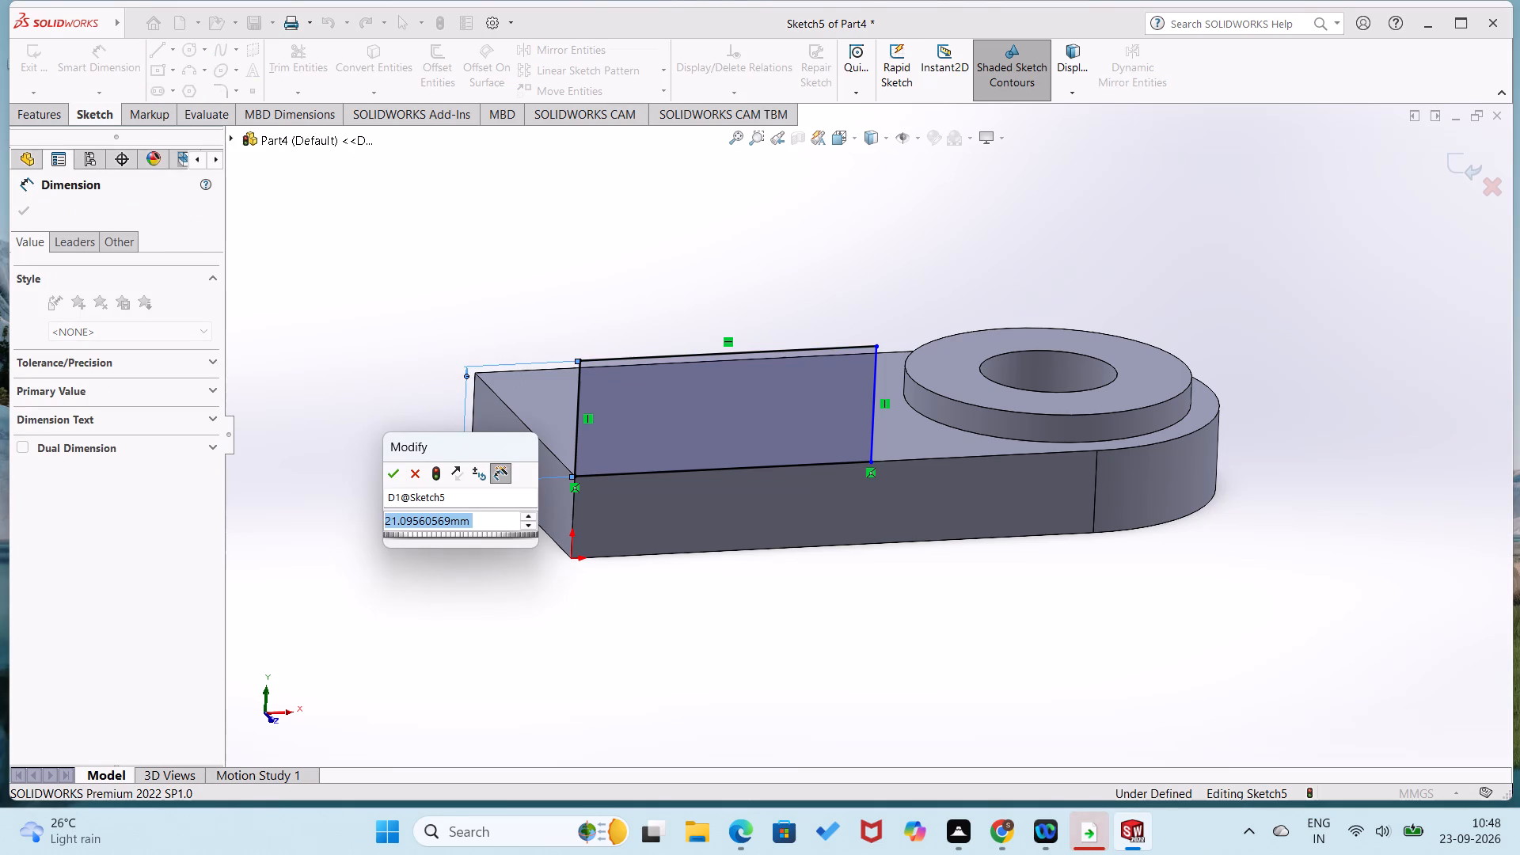
text(15)
key(Return)
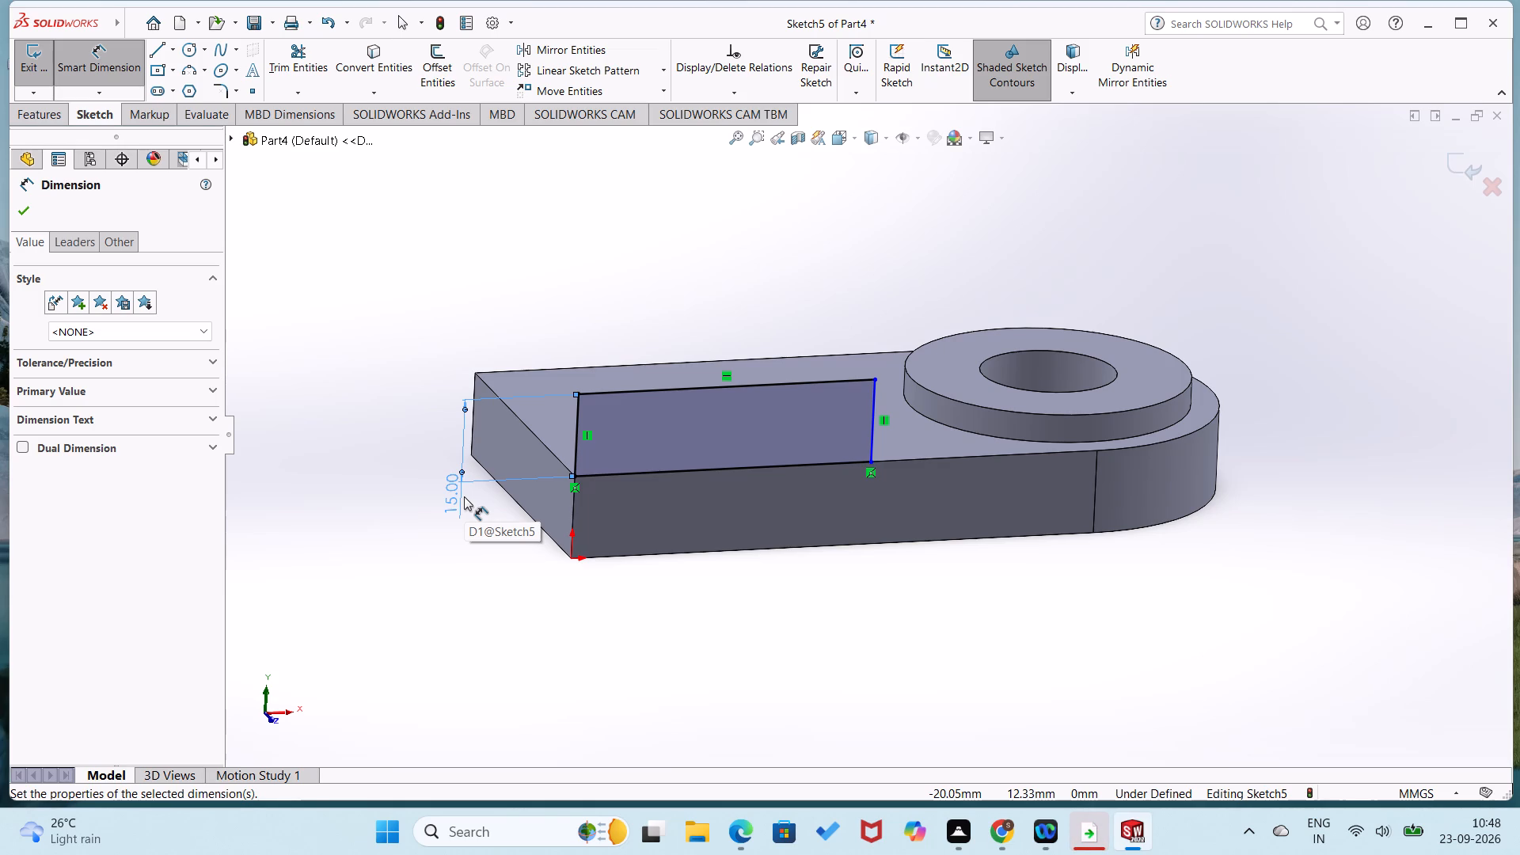
click(448, 545)
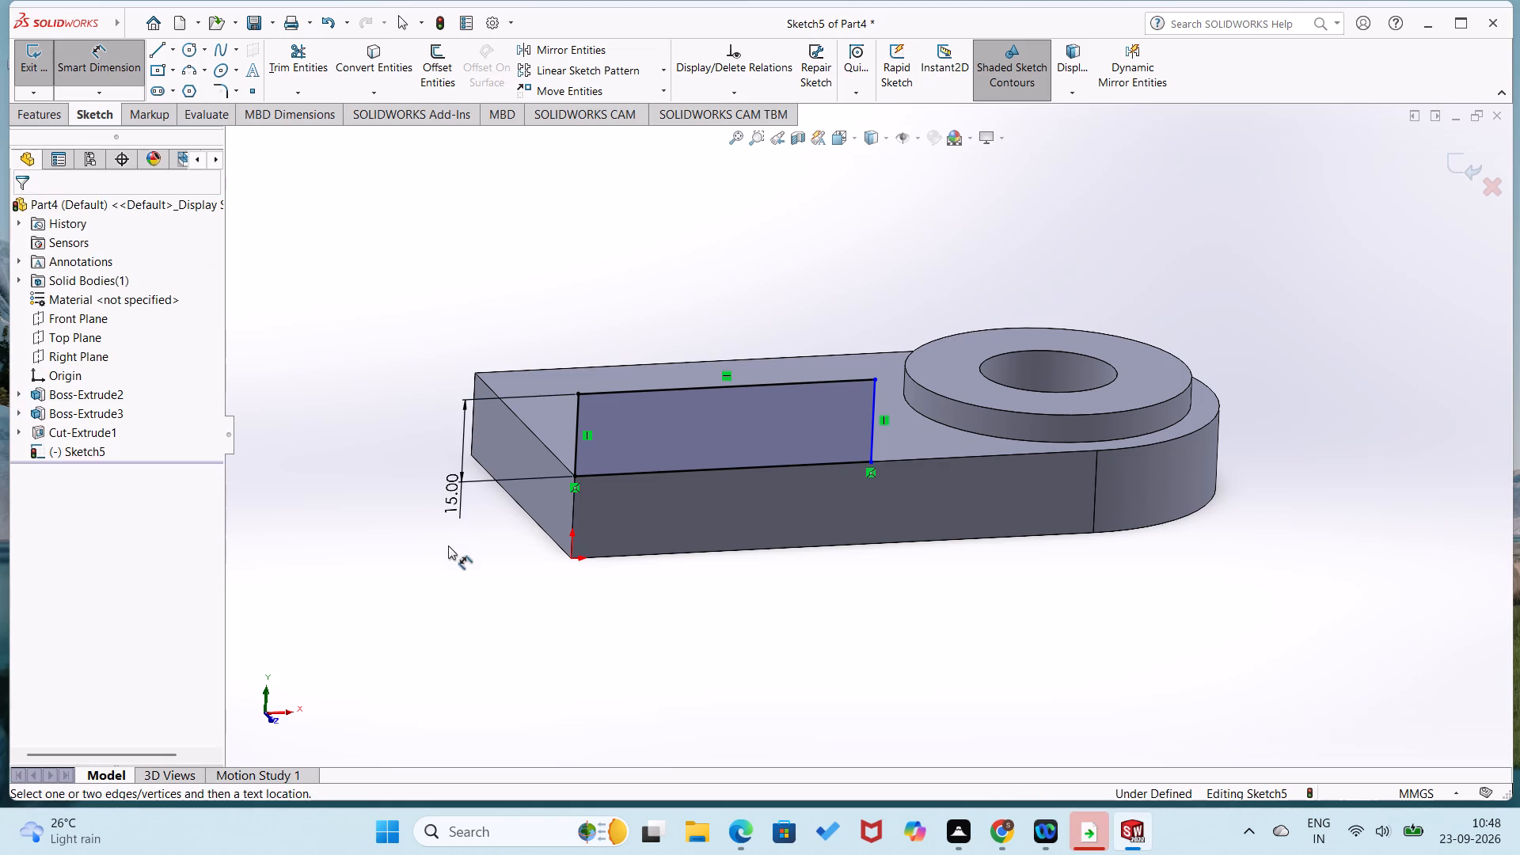
click(732, 386)
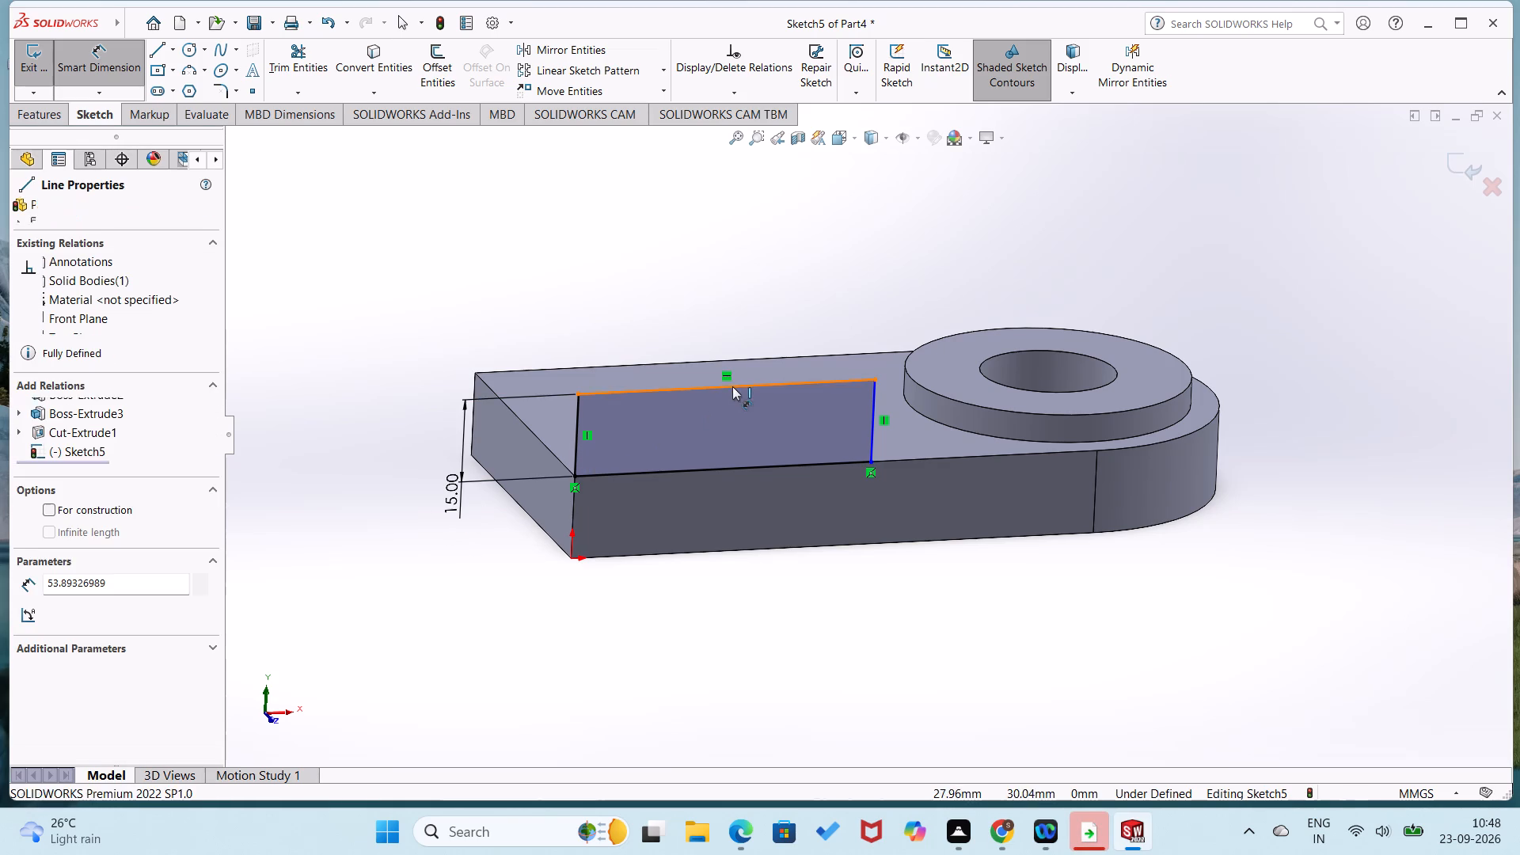
click(732, 424)
text(50)
key(Return)
click(389, 572)
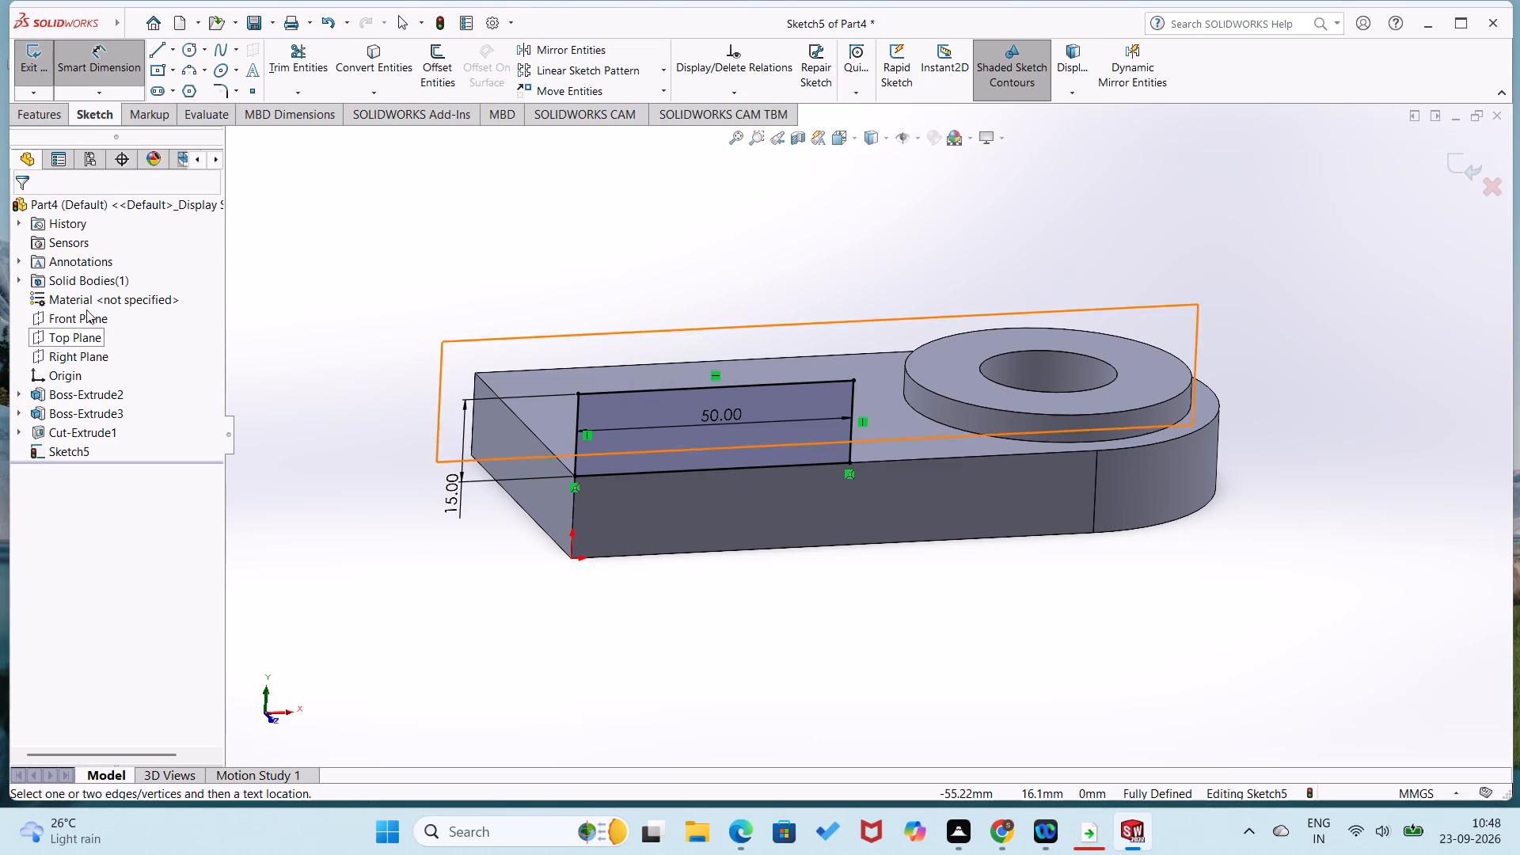
Extrude the 50 by 15 mm rectangle inward over the plate as a merged Blind boss with a depth of 20 mm.
click(46, 112)
click(59, 65)
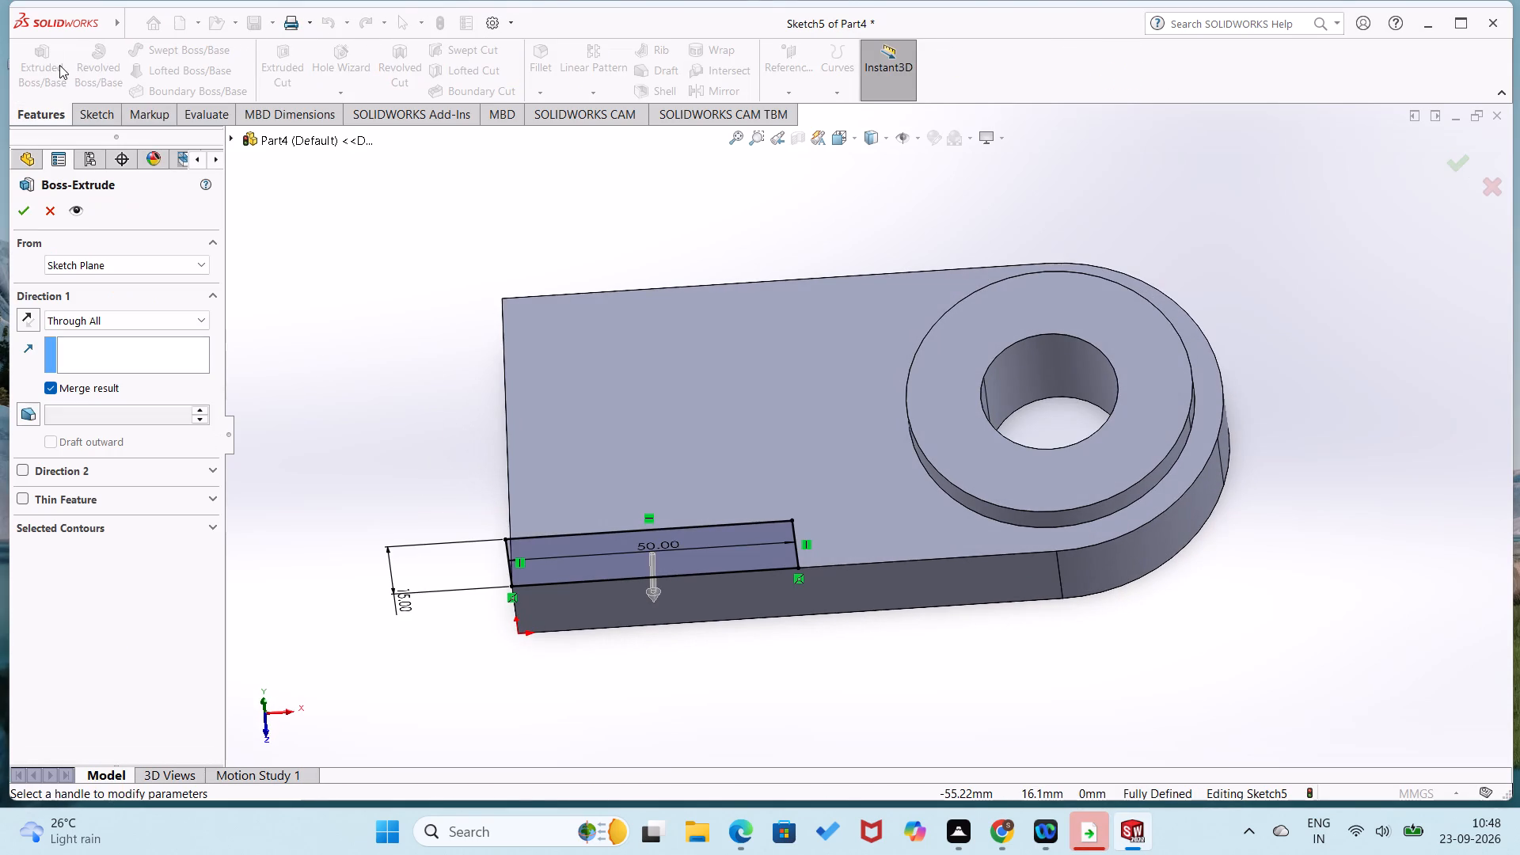
click(21, 314)
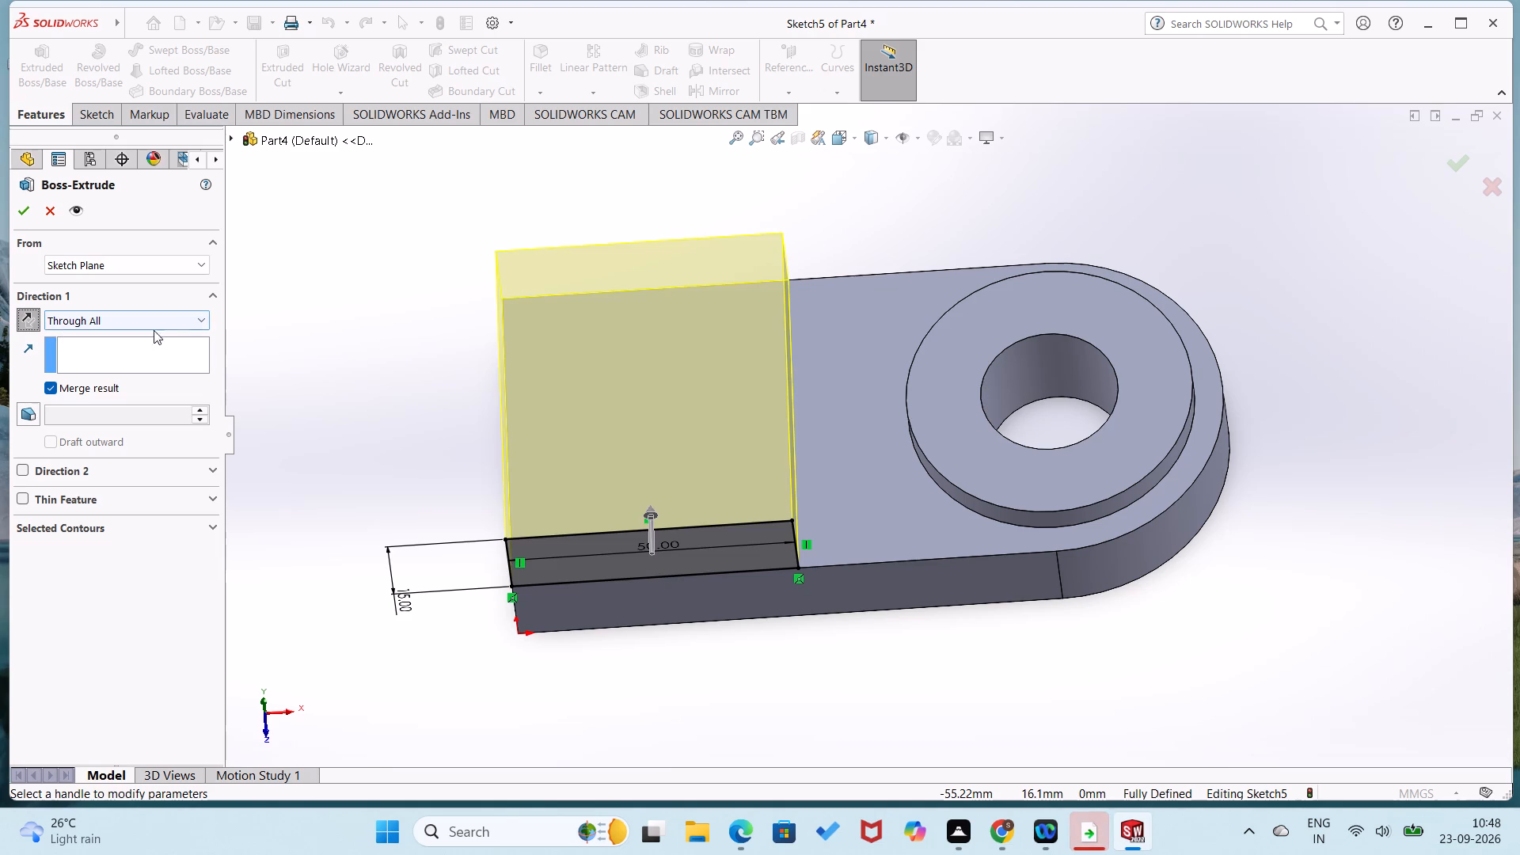
click(189, 319)
click(177, 331)
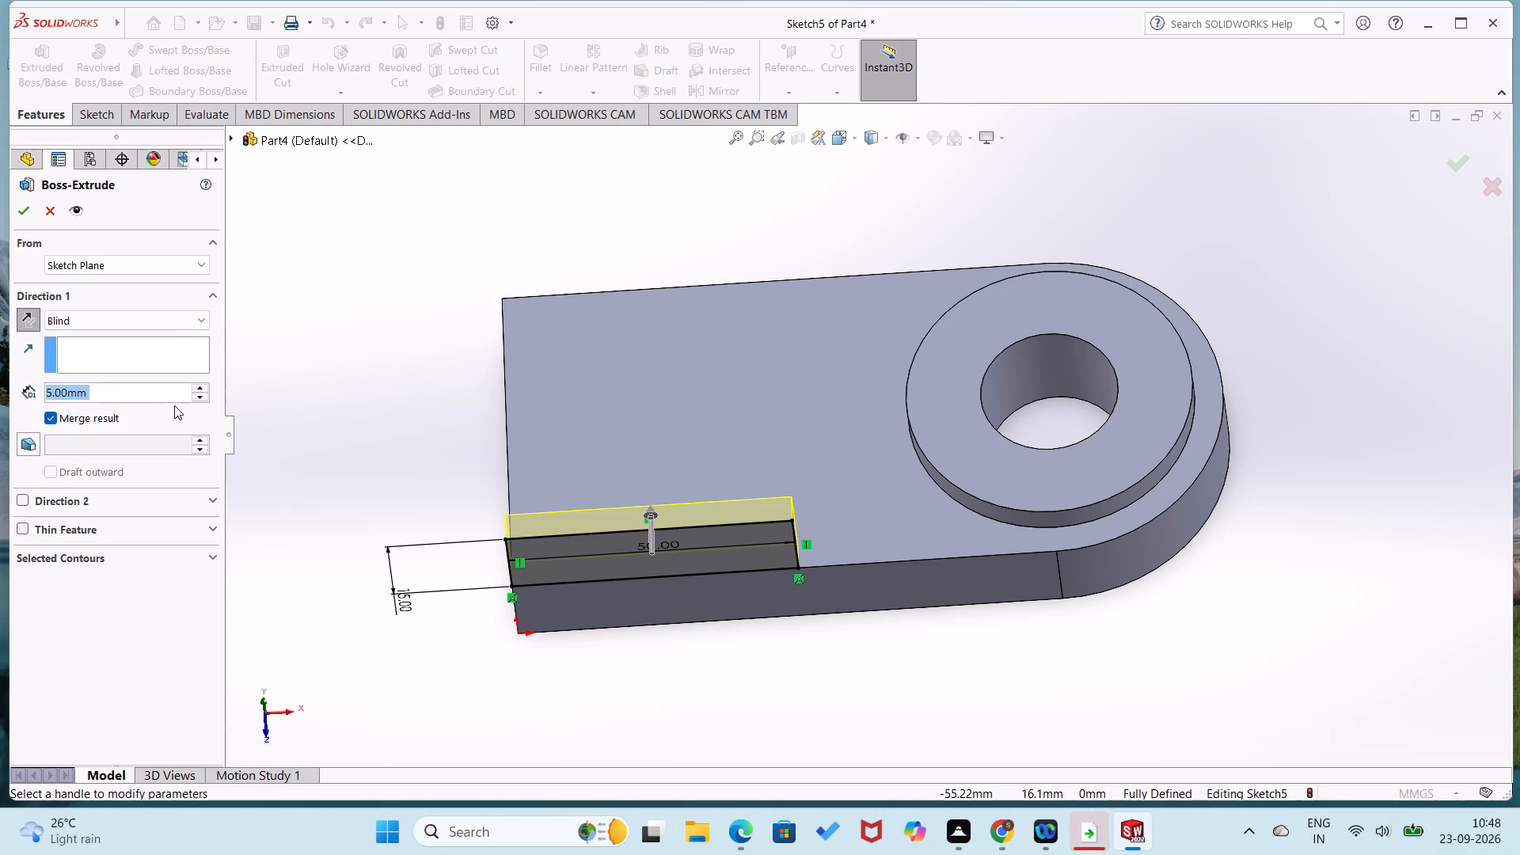
text(20)
key(Return)
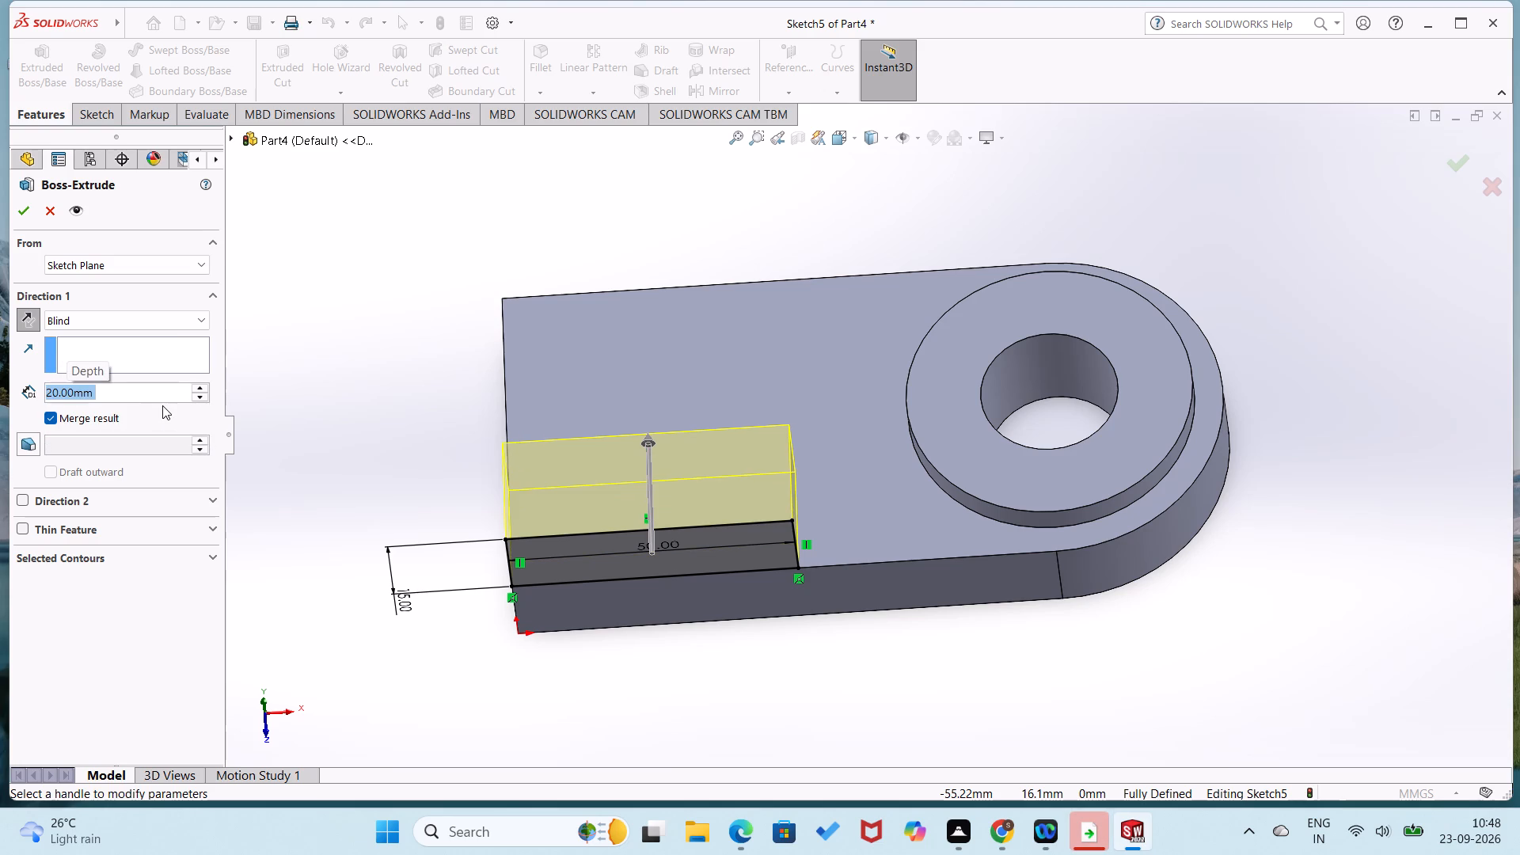
click(21, 218)
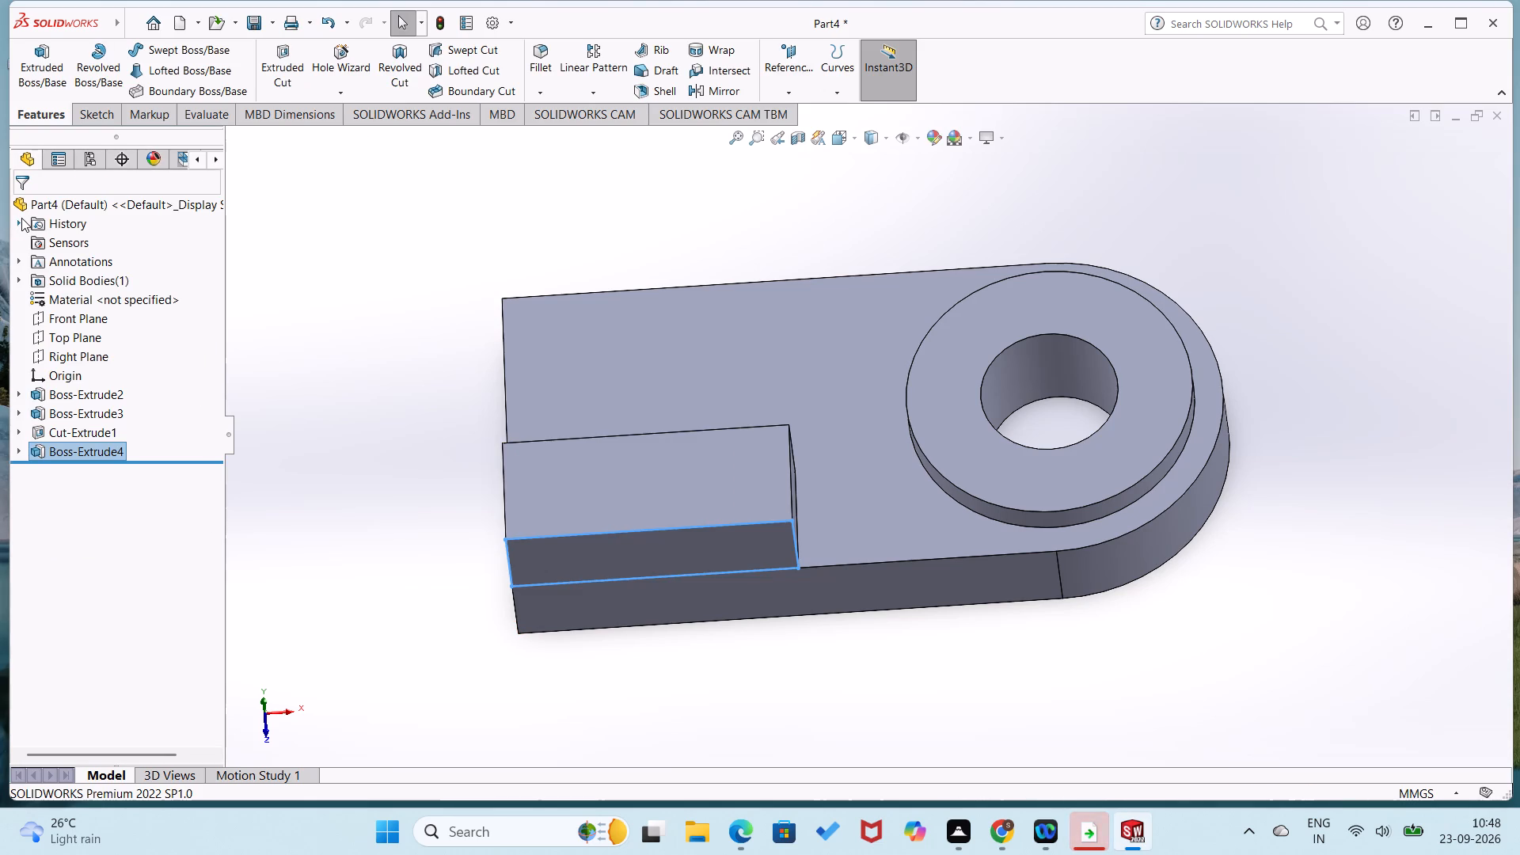
click(207, 336)
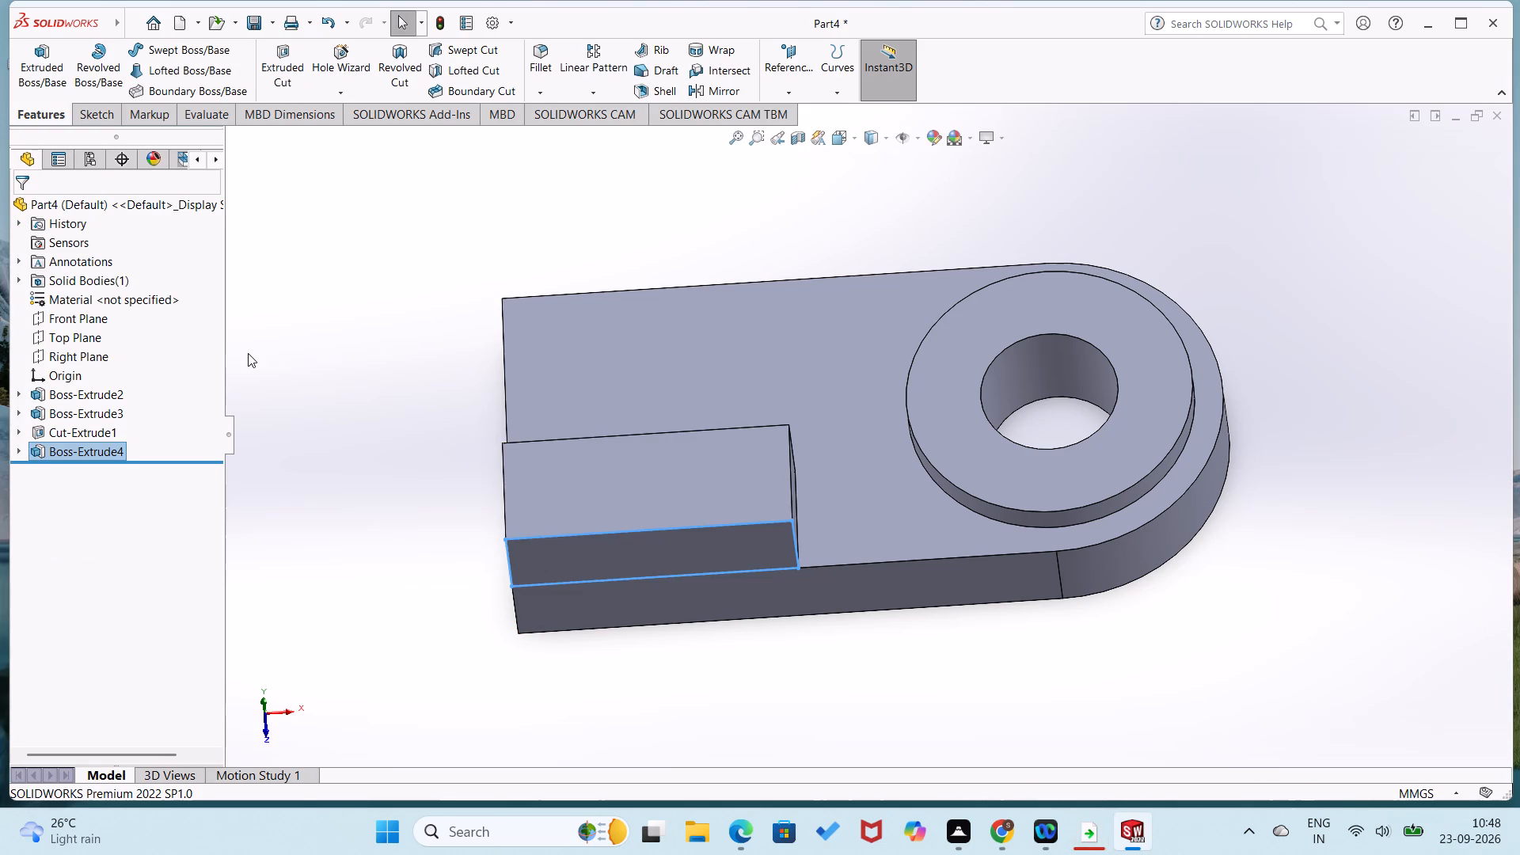
click(248, 353)
Roll the model history back to just before the 20 mm rectangular block extrusion.
right_drag(349, 475, 350, 412)
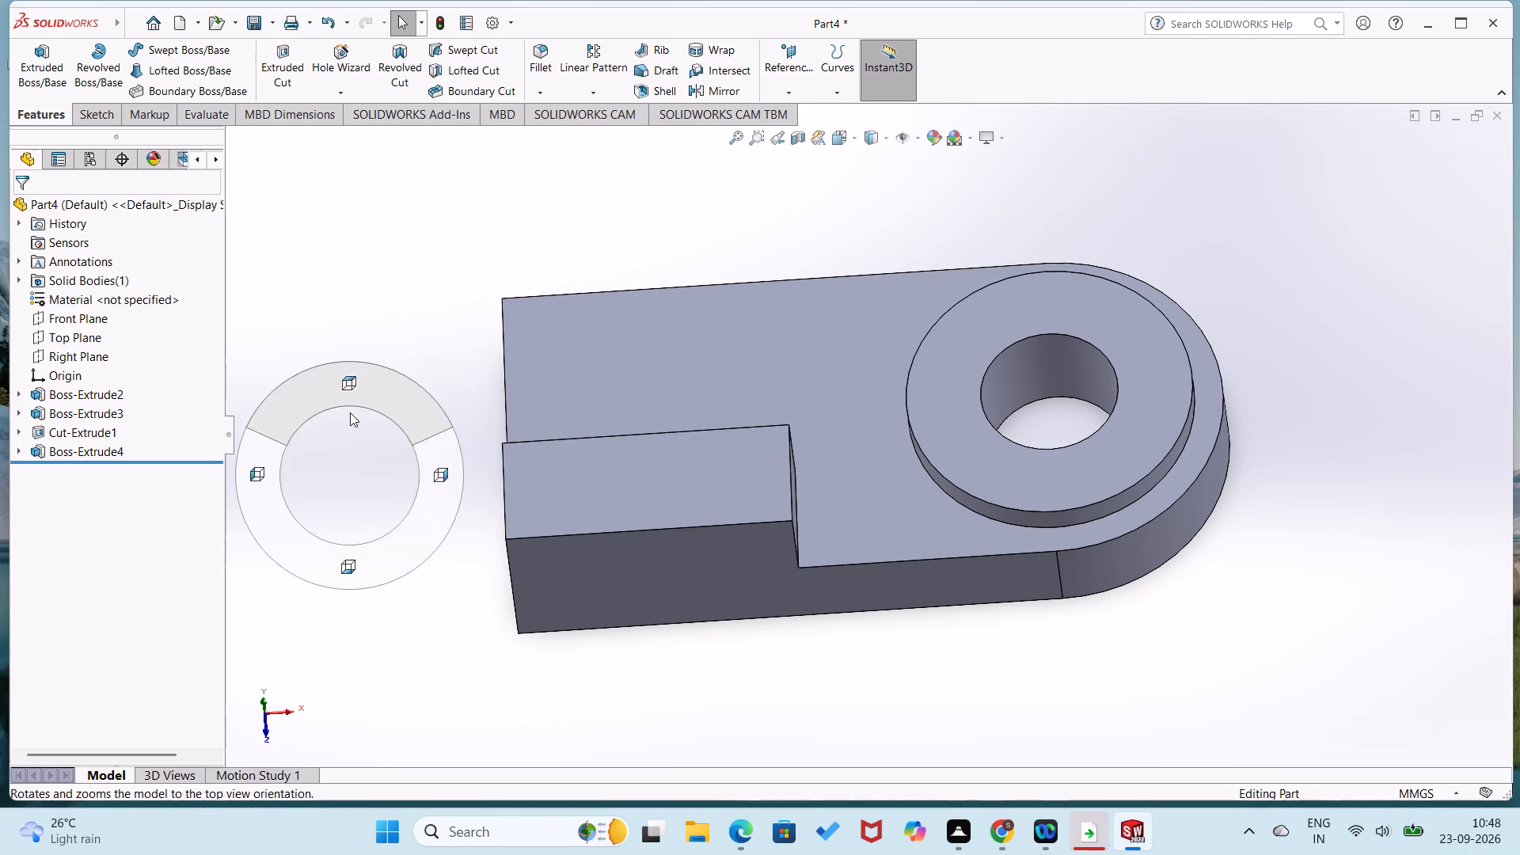
right_drag(350, 412, 350, 410)
middle_drag(401, 516, 409, 302)
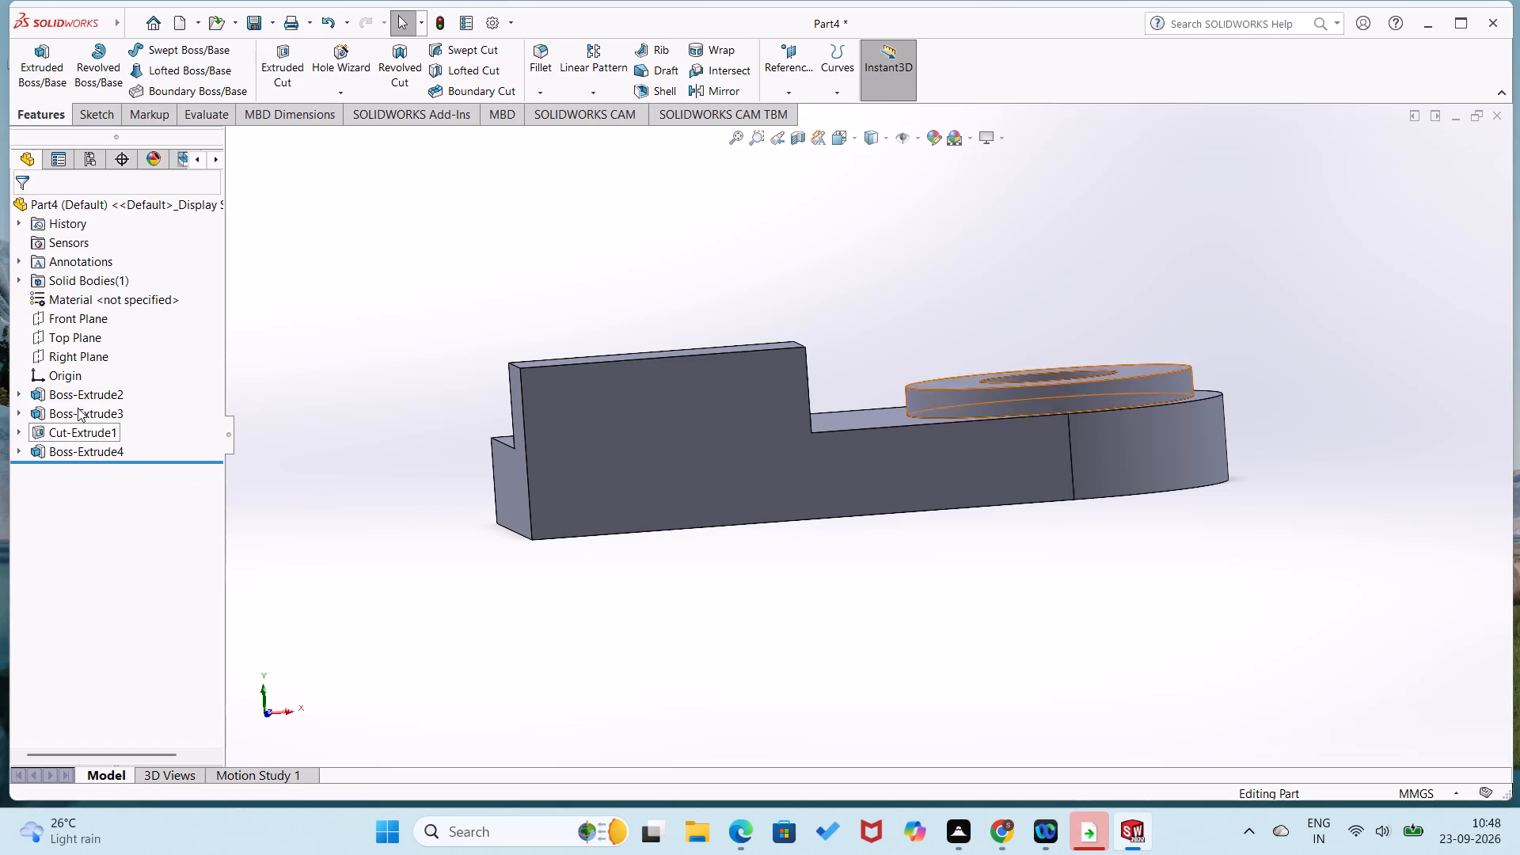
drag(151, 462, 177, 441)
click(241, 496)
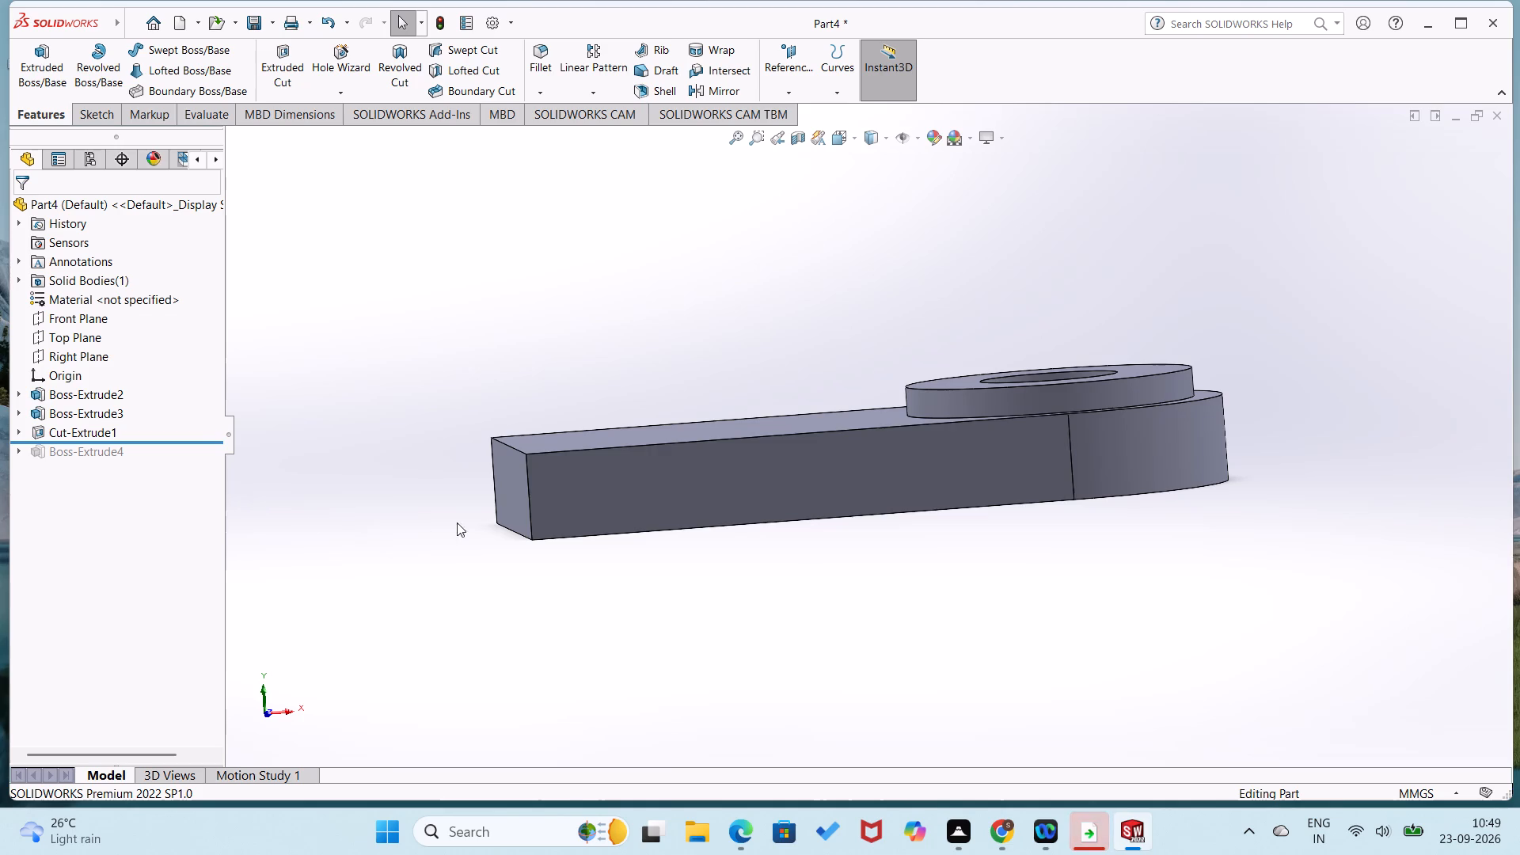
Start a sketch on the plate's long front side face and draw a circle about 27 mm in diameter above its square end.
right_click(606, 503)
click(640, 408)
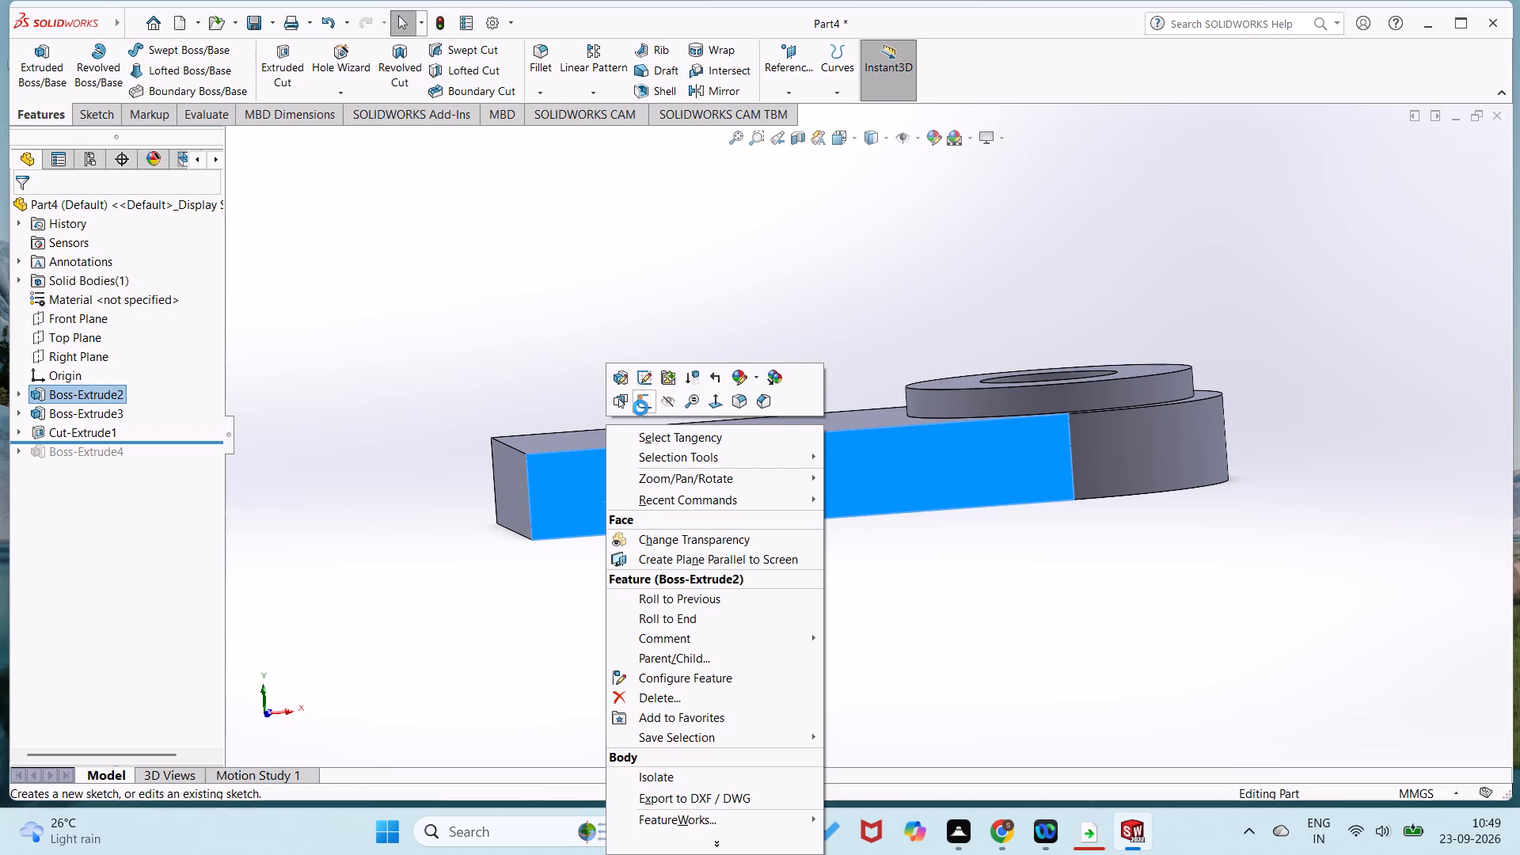
click(292, 541)
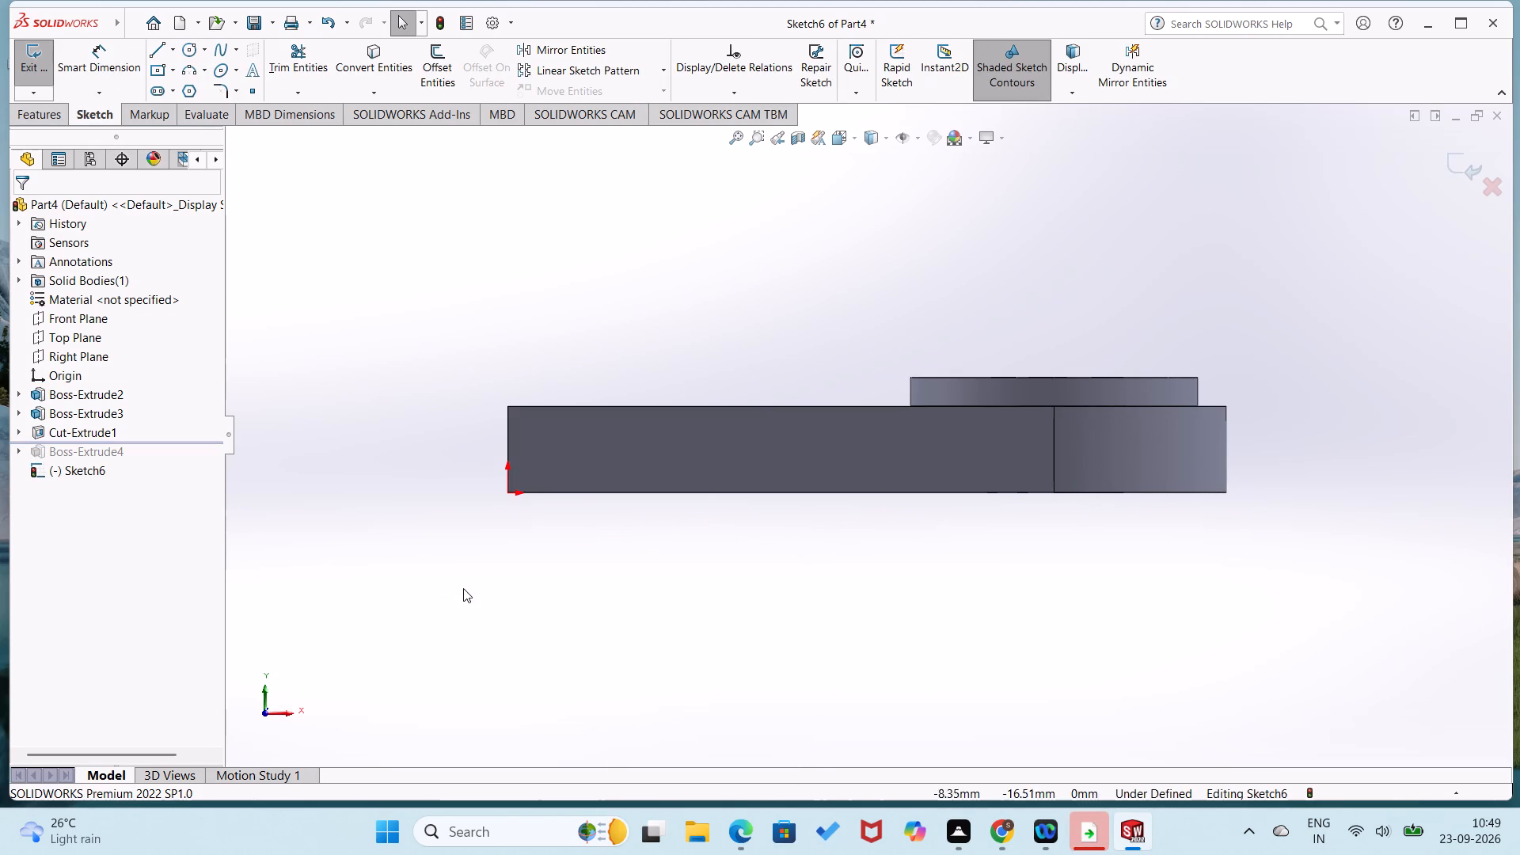
right_drag(505, 572, 310, 646)
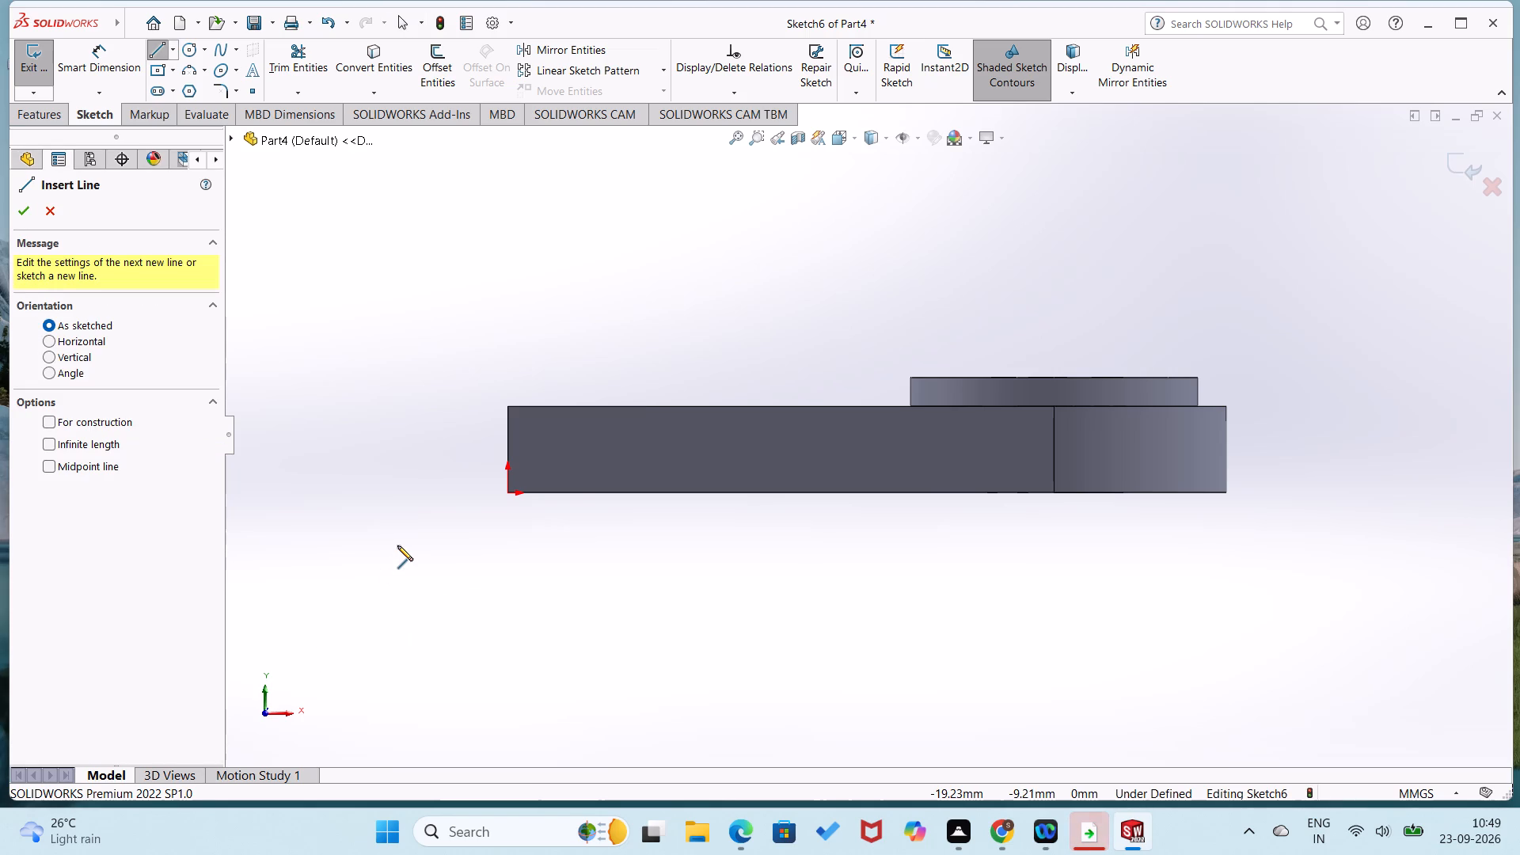
right_drag(414, 519, 598, 587)
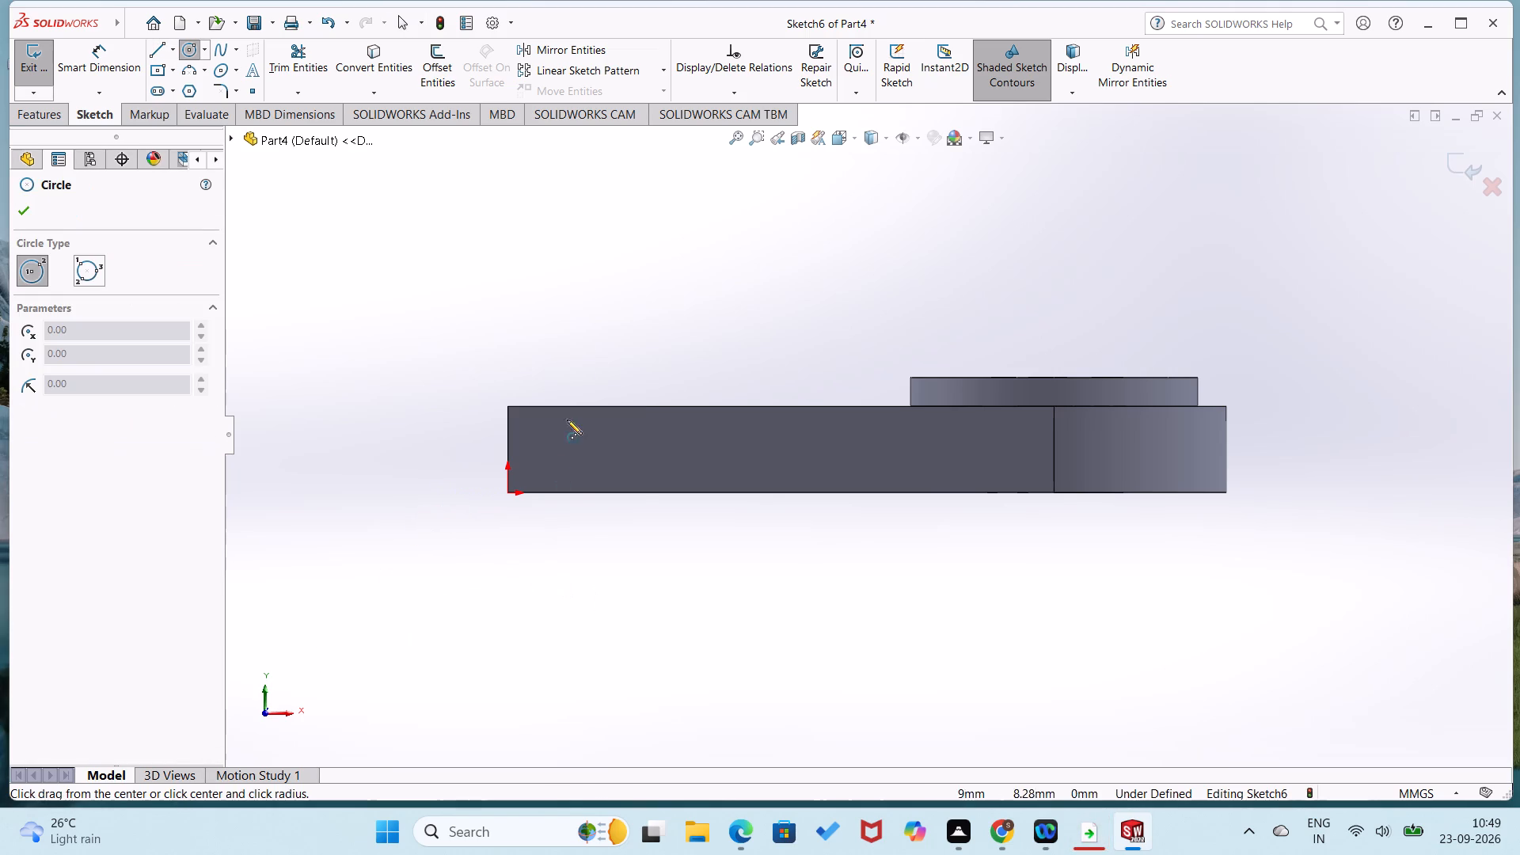
click(628, 273)
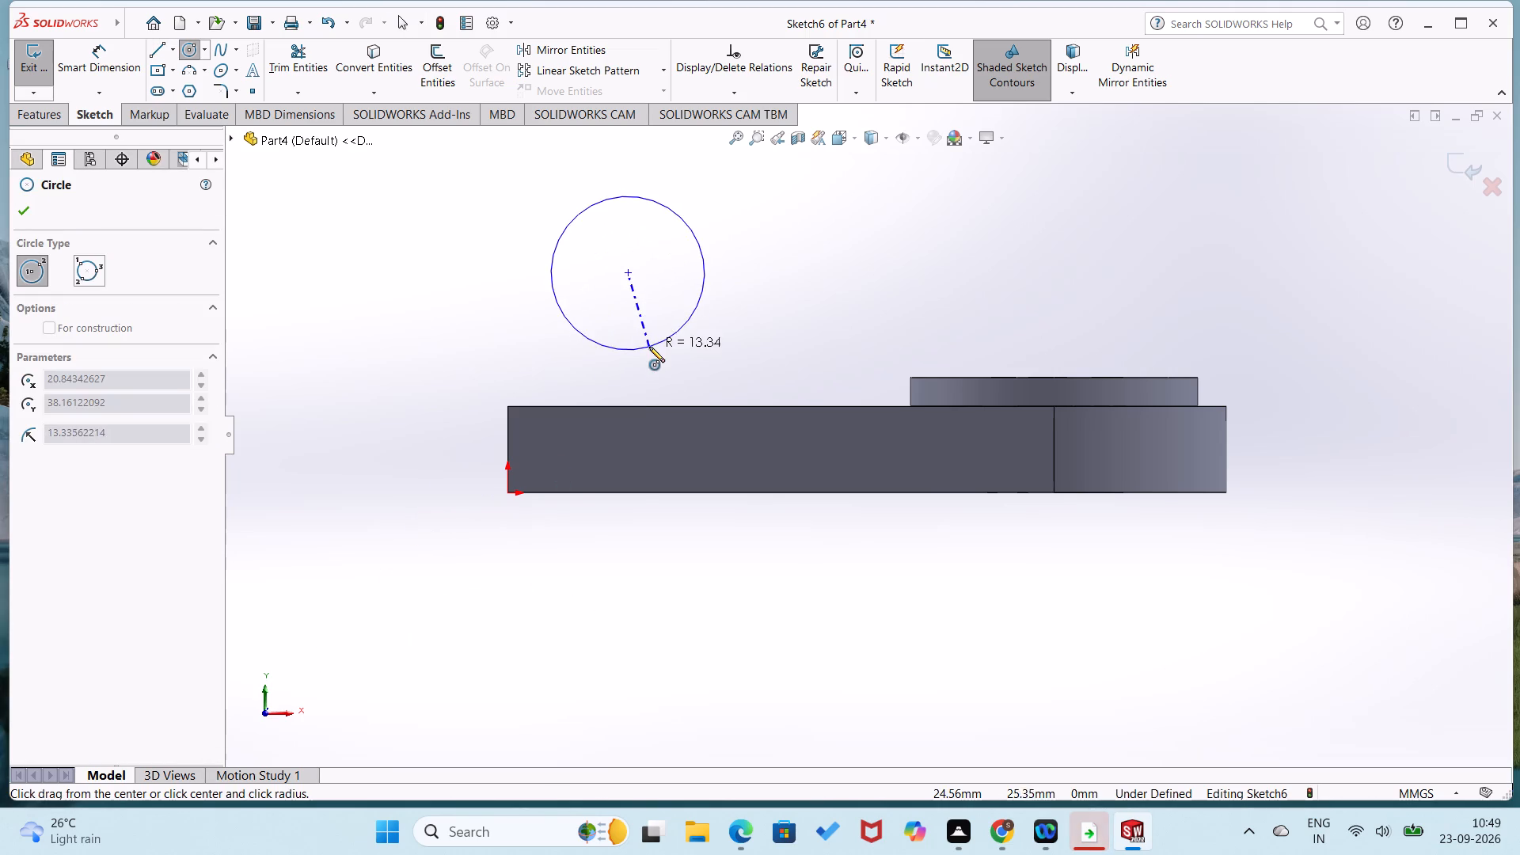
click(649, 347)
Dimension the circle's diameter as 50 mm.
right_drag(670, 356, 767, 271)
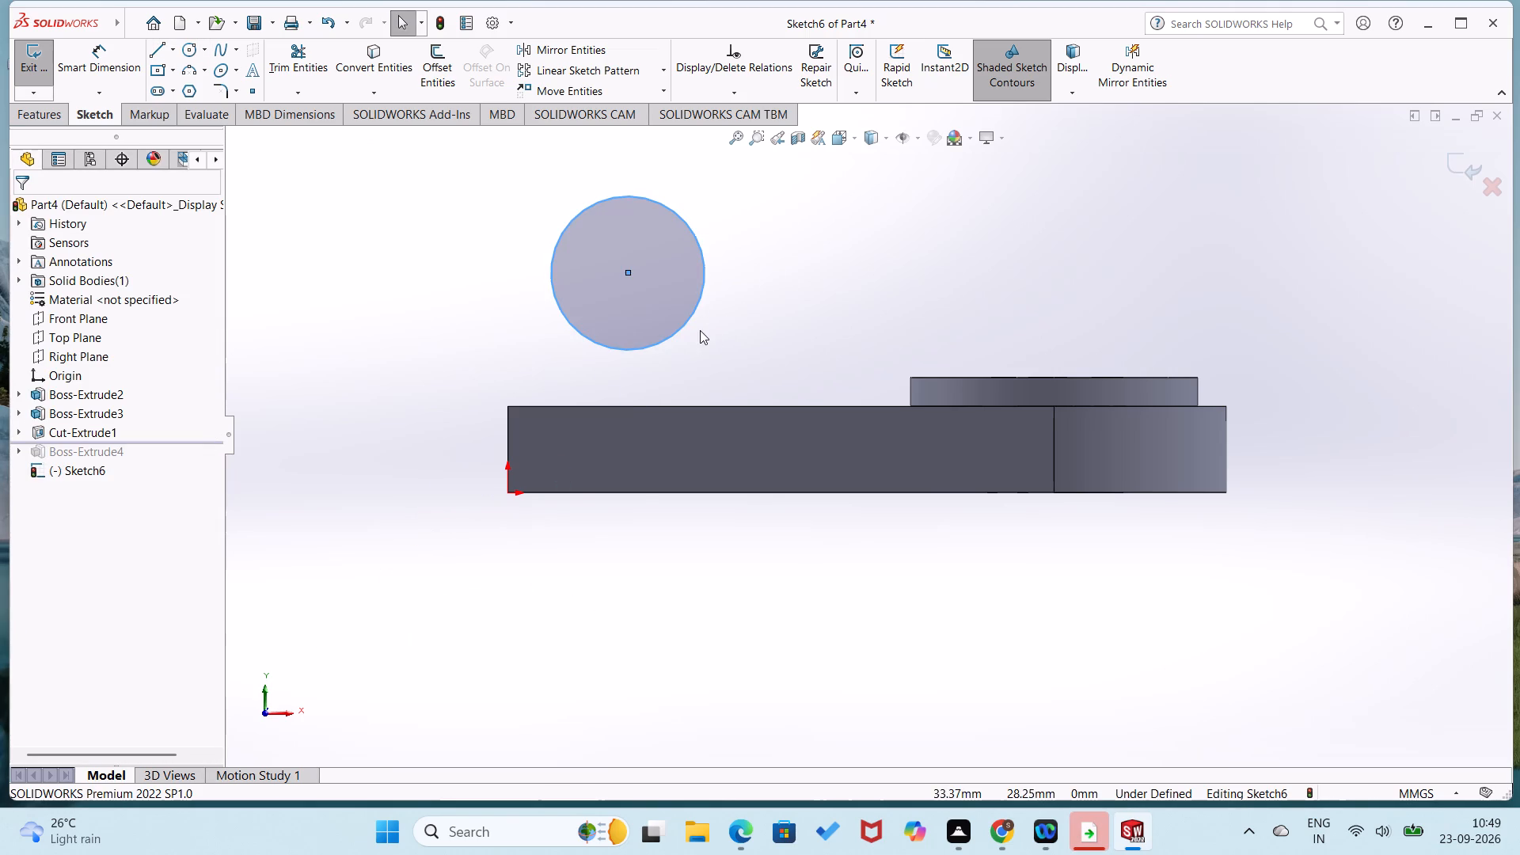
right_drag(714, 337, 726, 256)
click(705, 303)
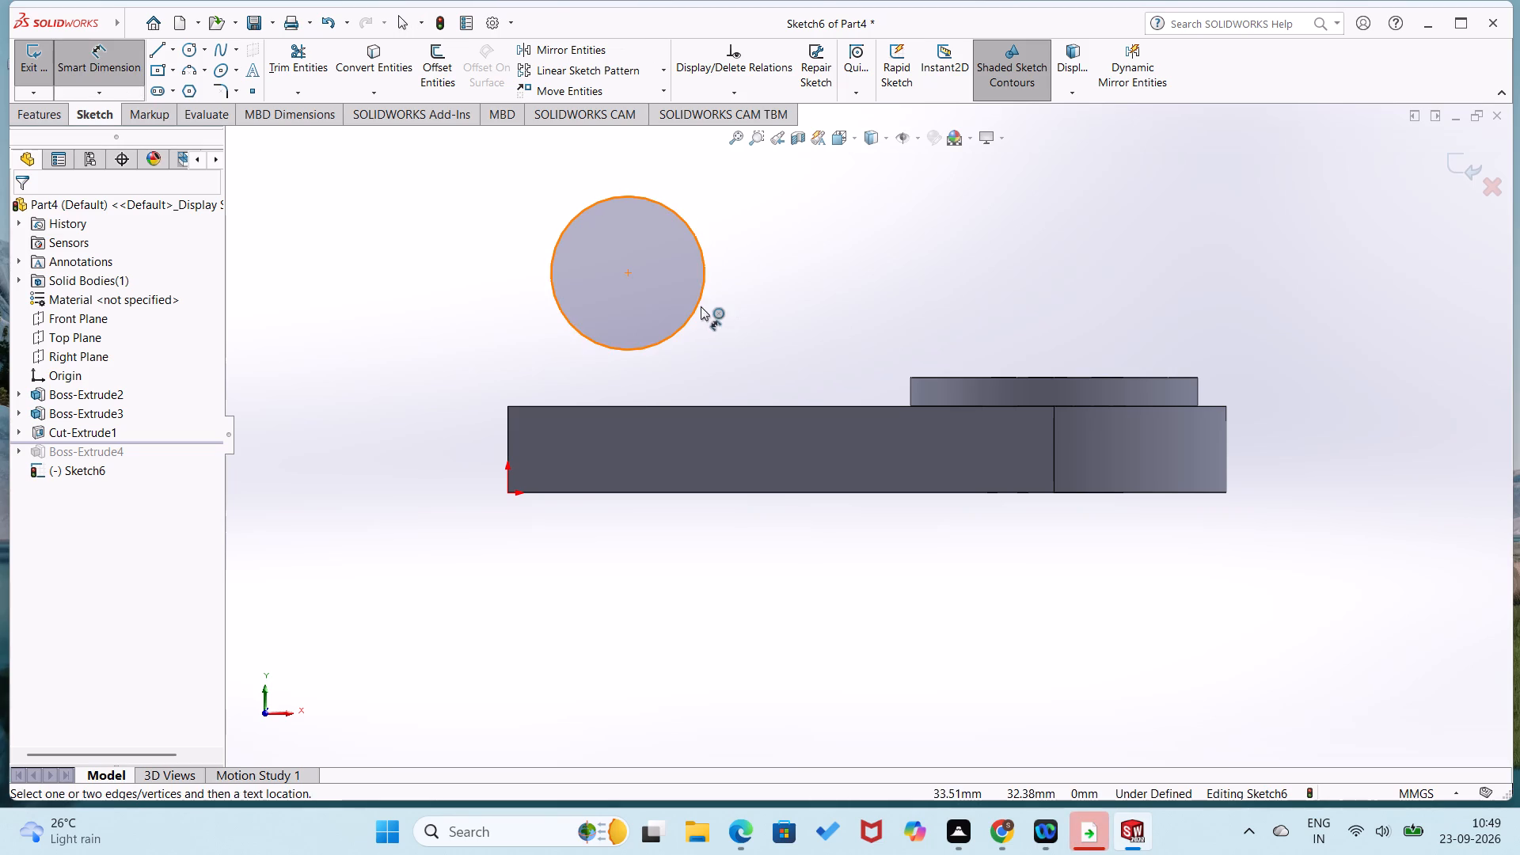
click(698, 306)
click(732, 292)
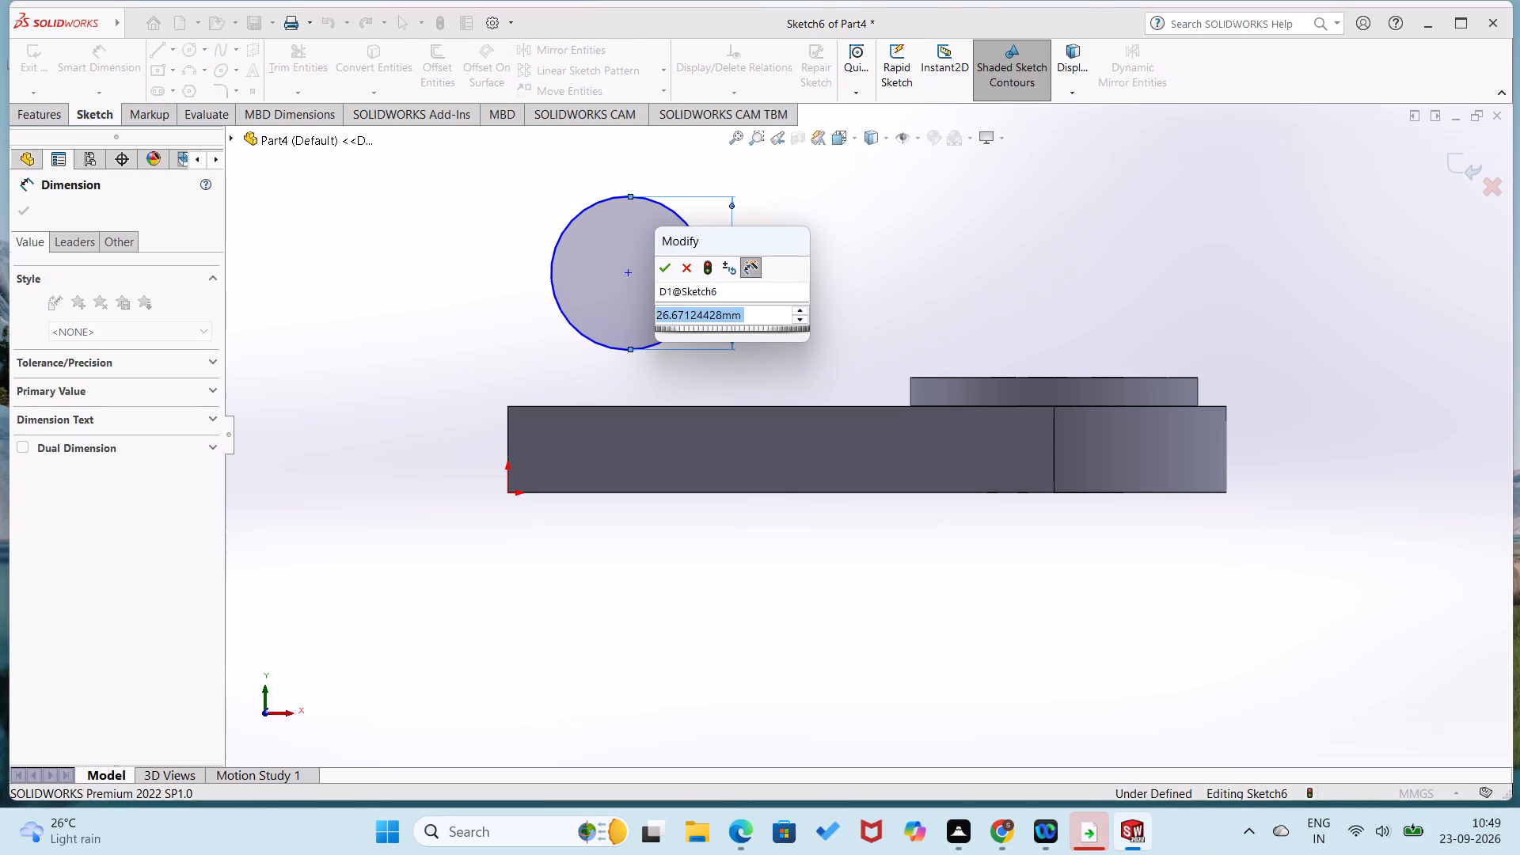
text(50)
key(Return)
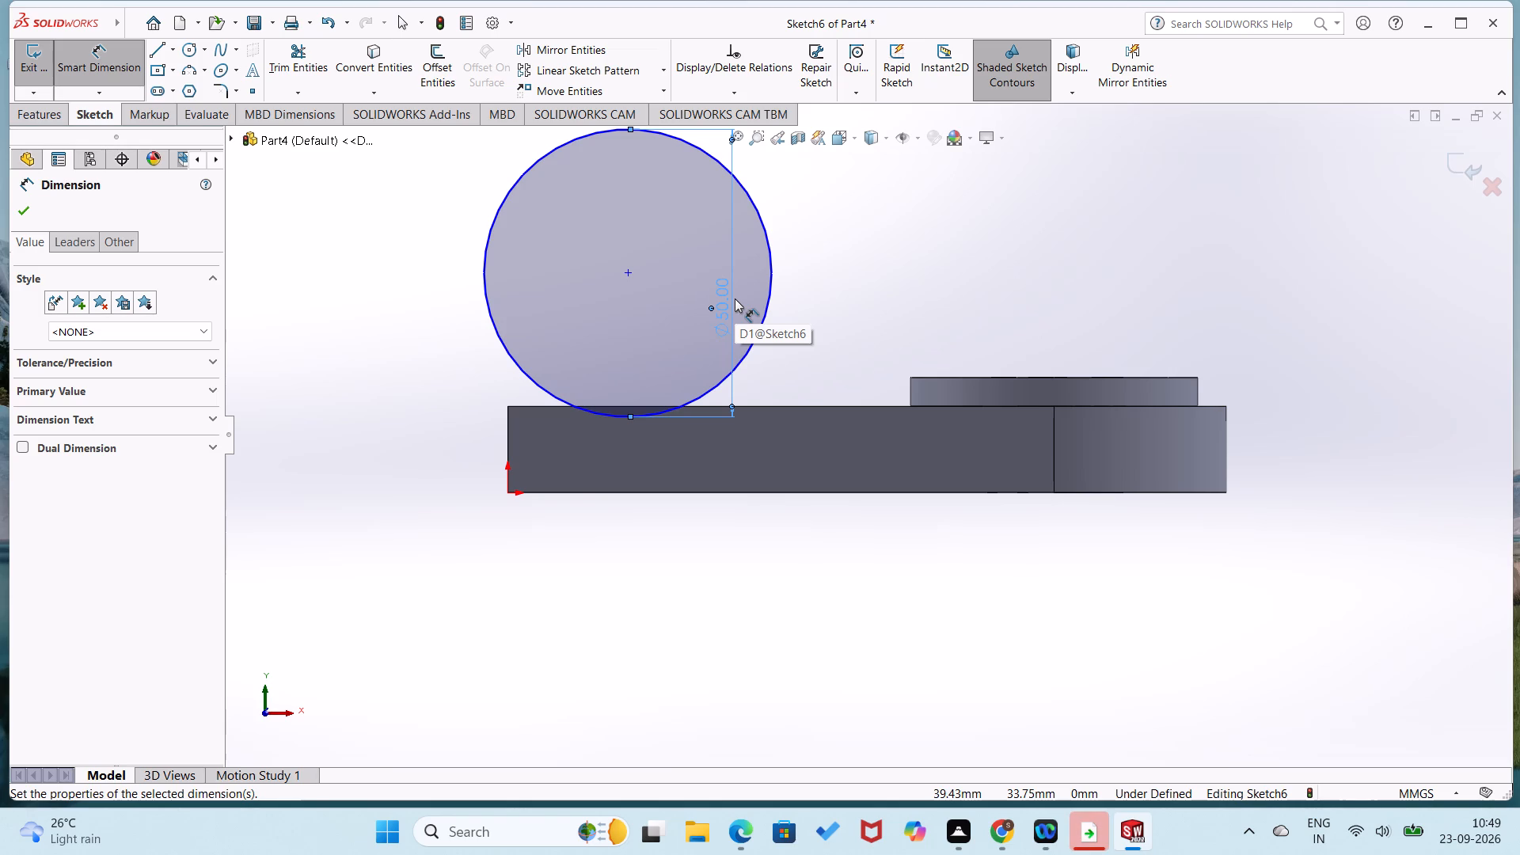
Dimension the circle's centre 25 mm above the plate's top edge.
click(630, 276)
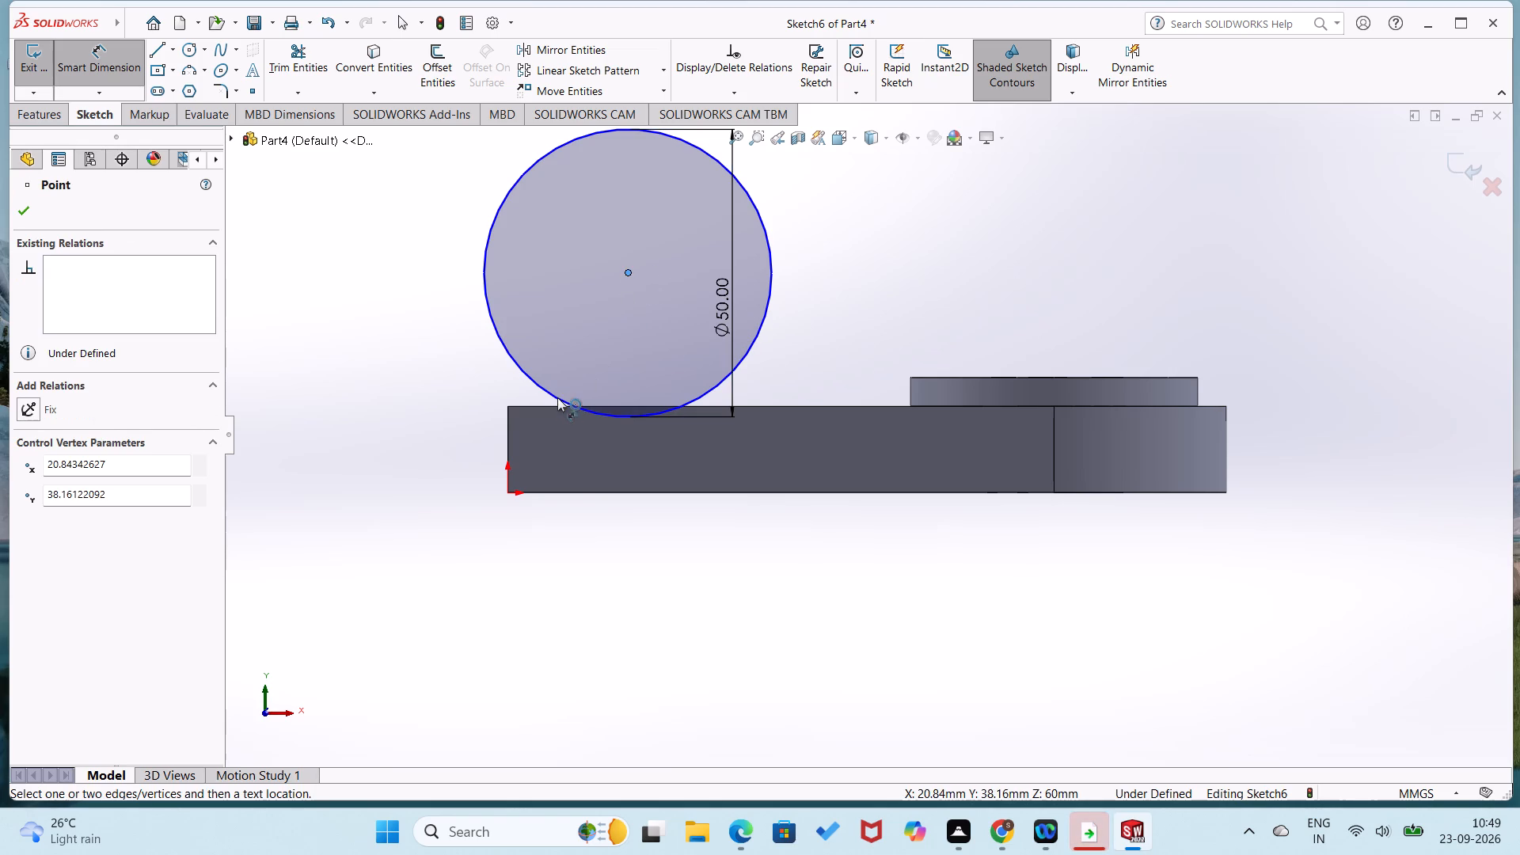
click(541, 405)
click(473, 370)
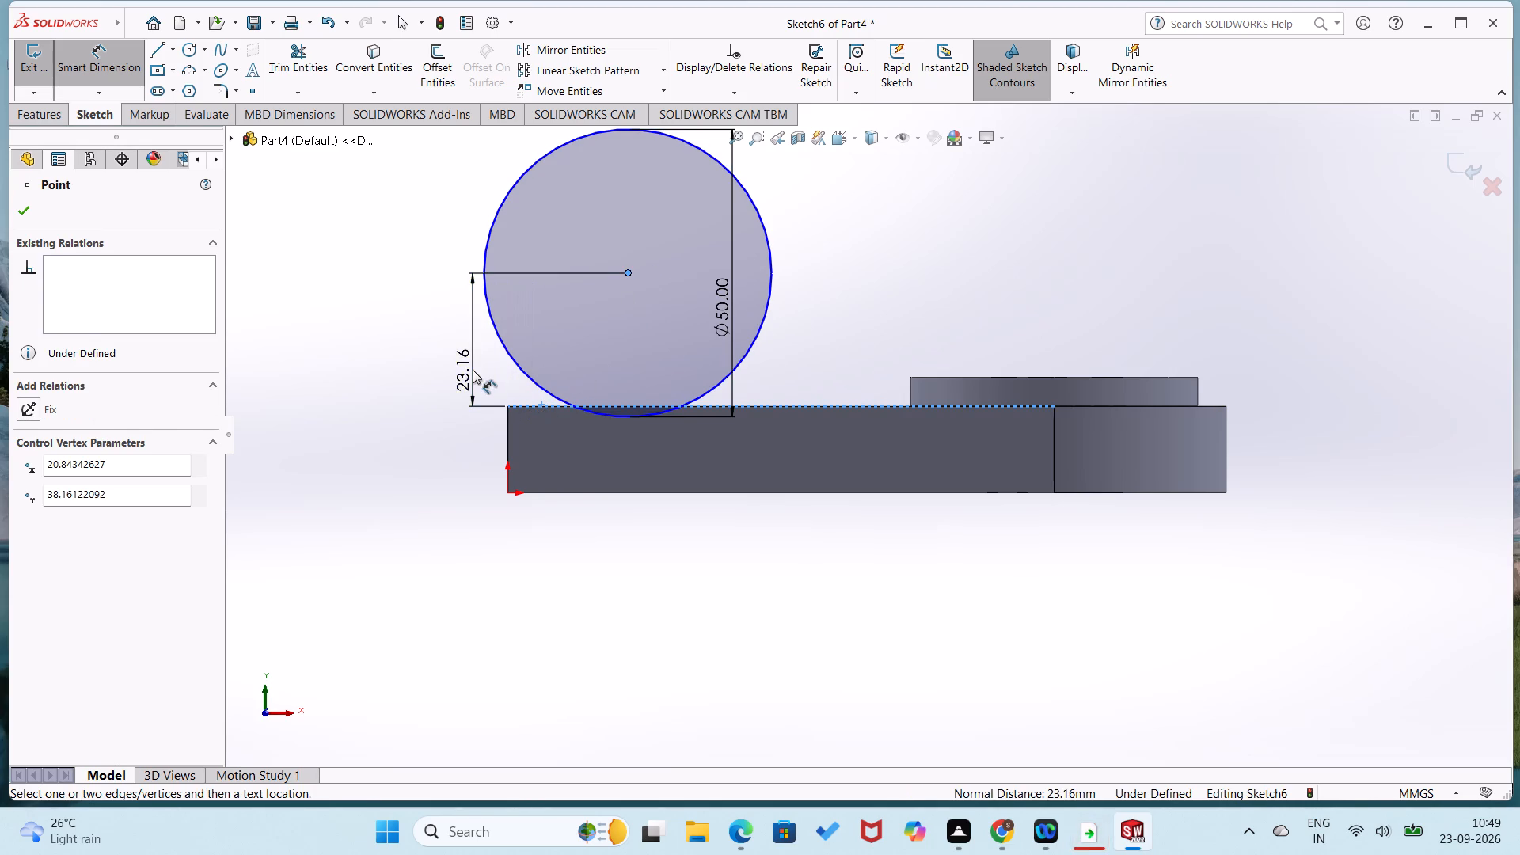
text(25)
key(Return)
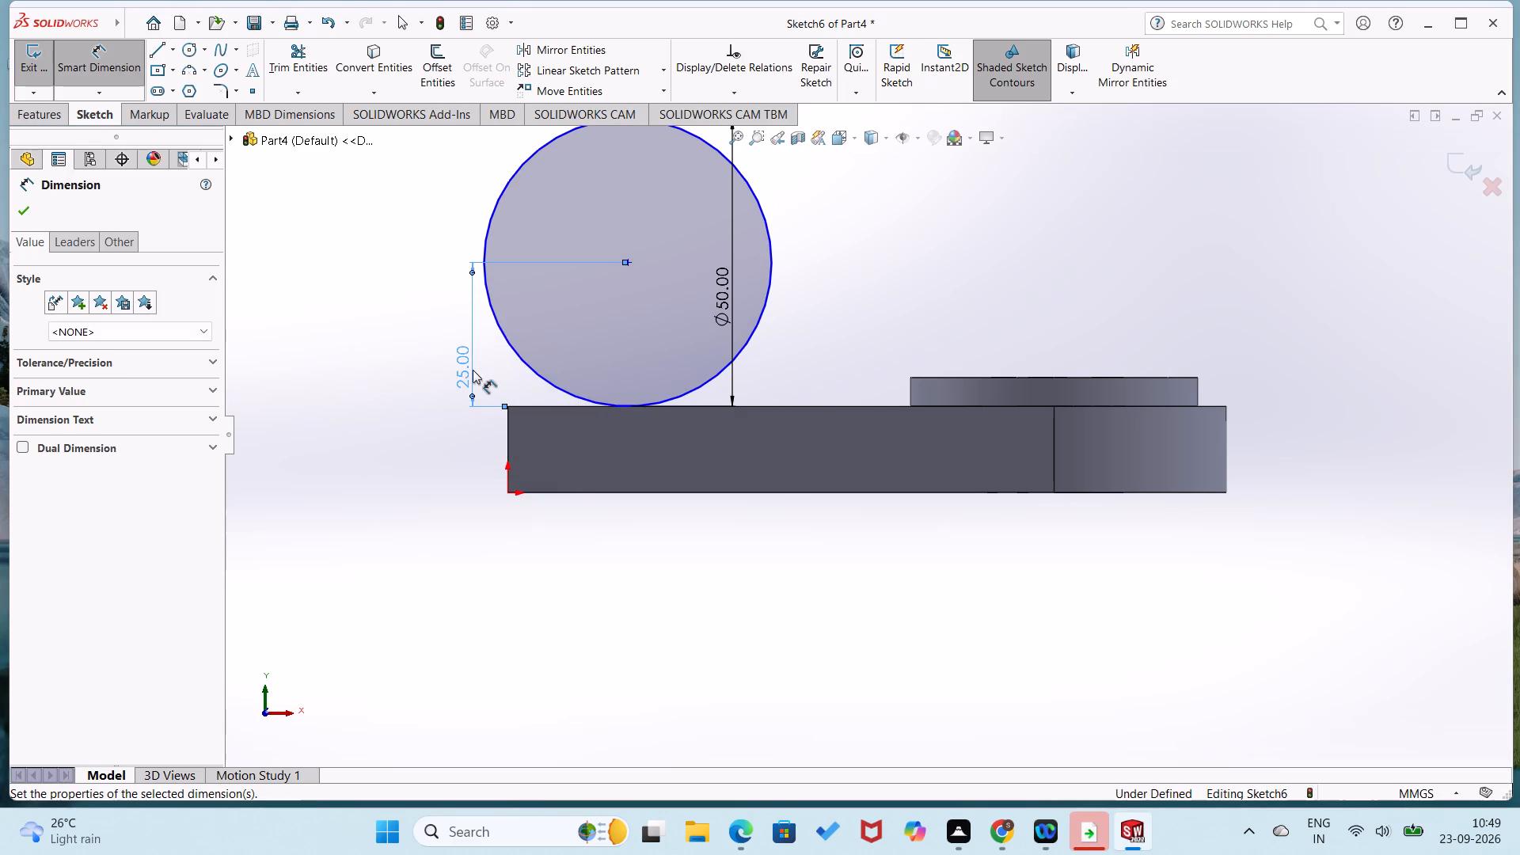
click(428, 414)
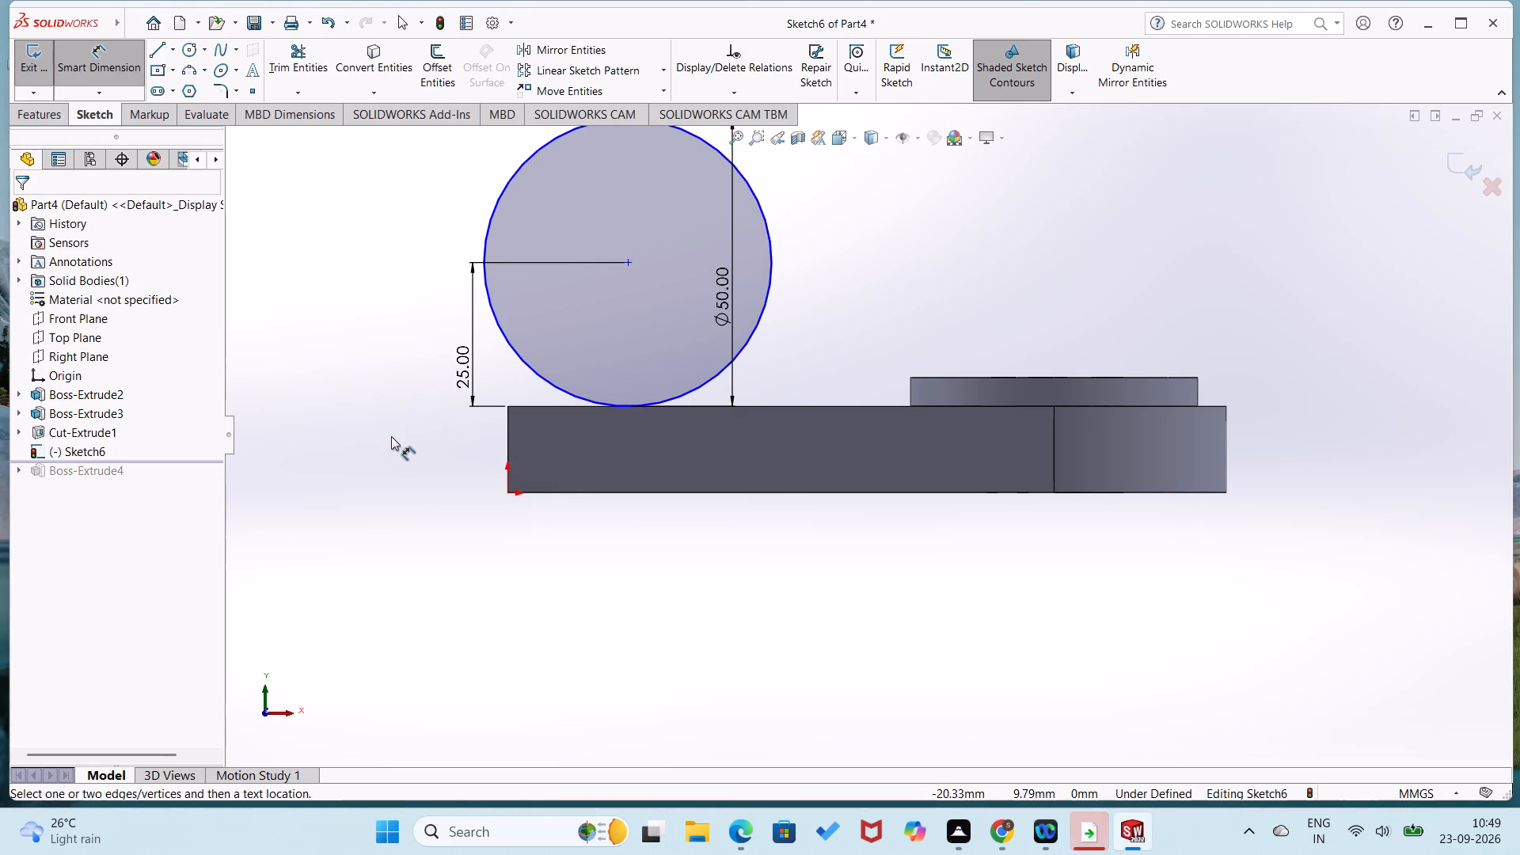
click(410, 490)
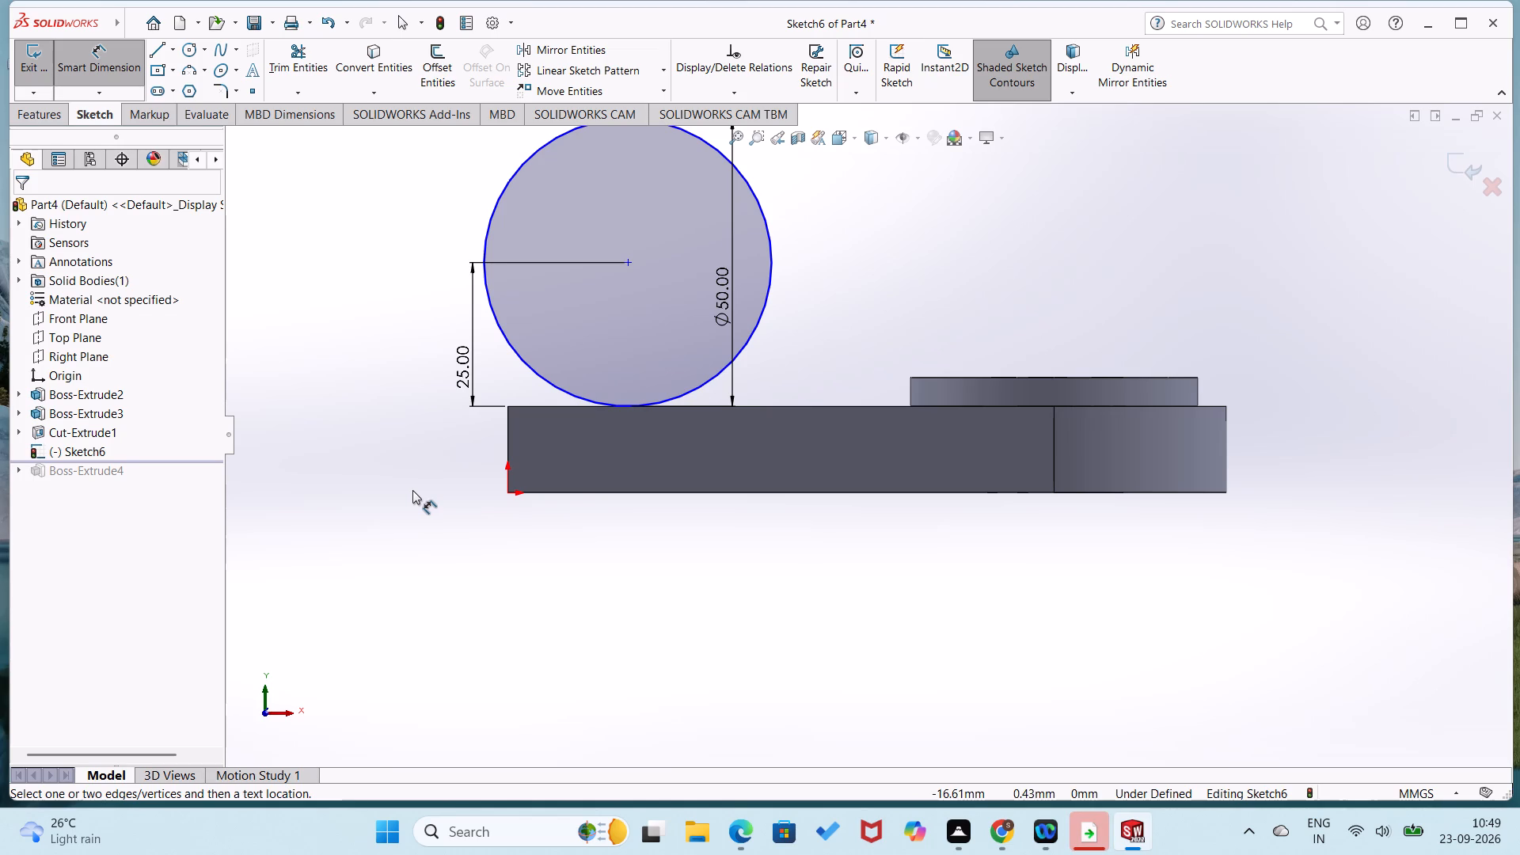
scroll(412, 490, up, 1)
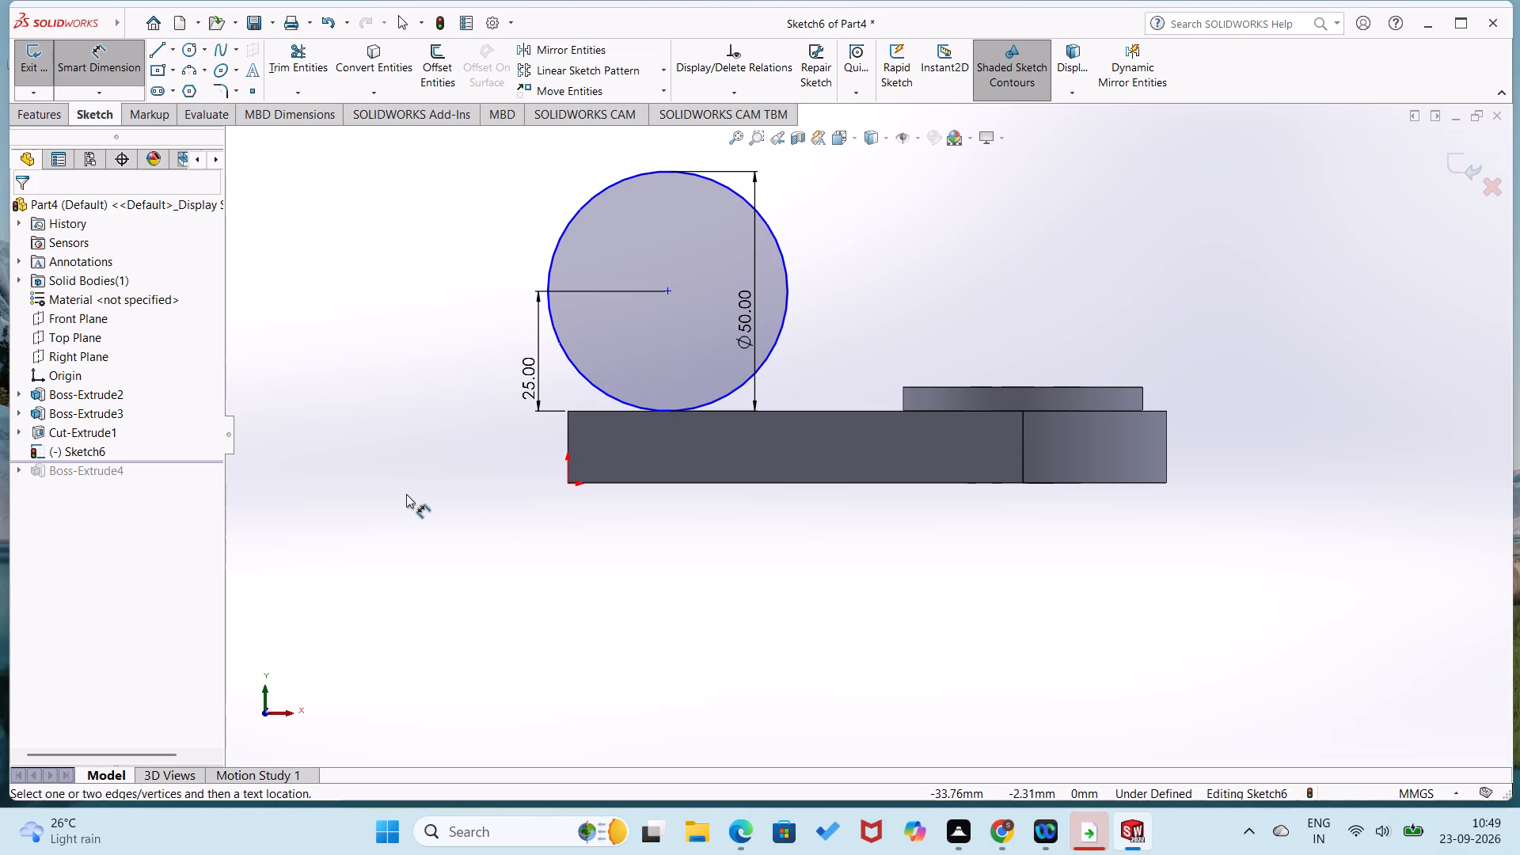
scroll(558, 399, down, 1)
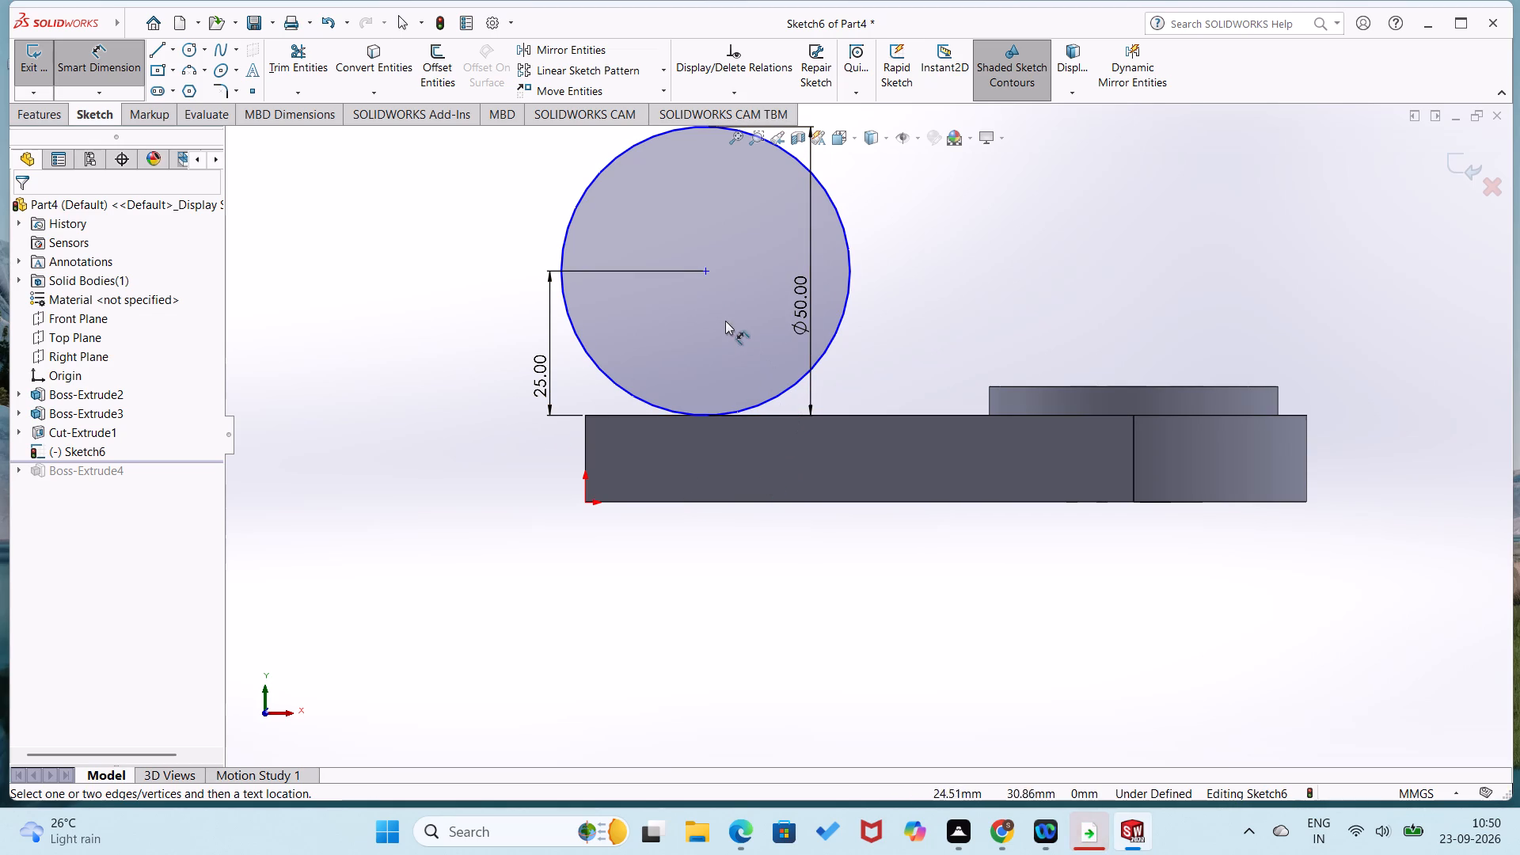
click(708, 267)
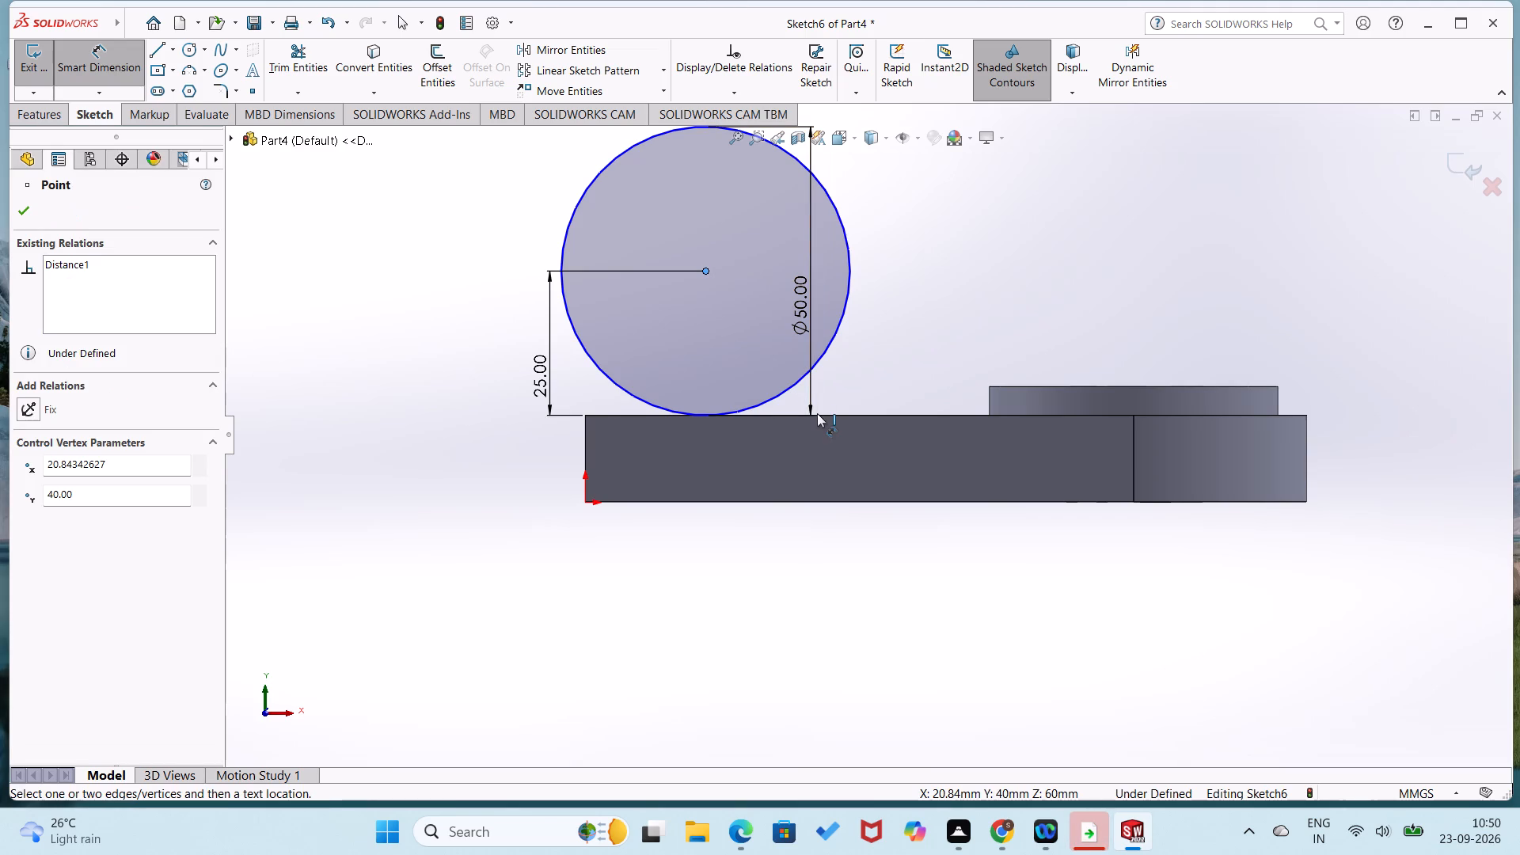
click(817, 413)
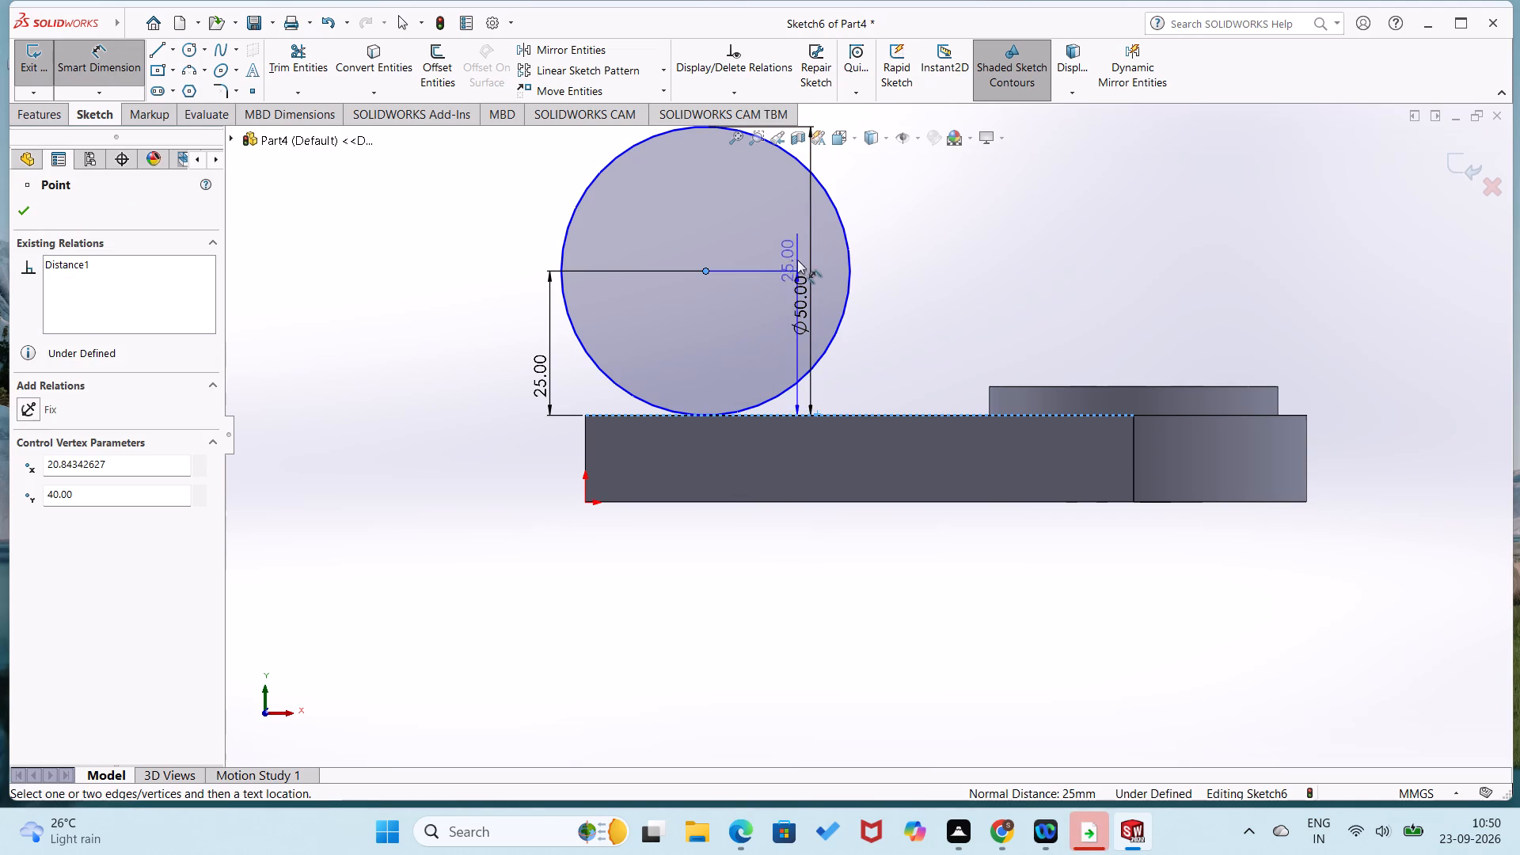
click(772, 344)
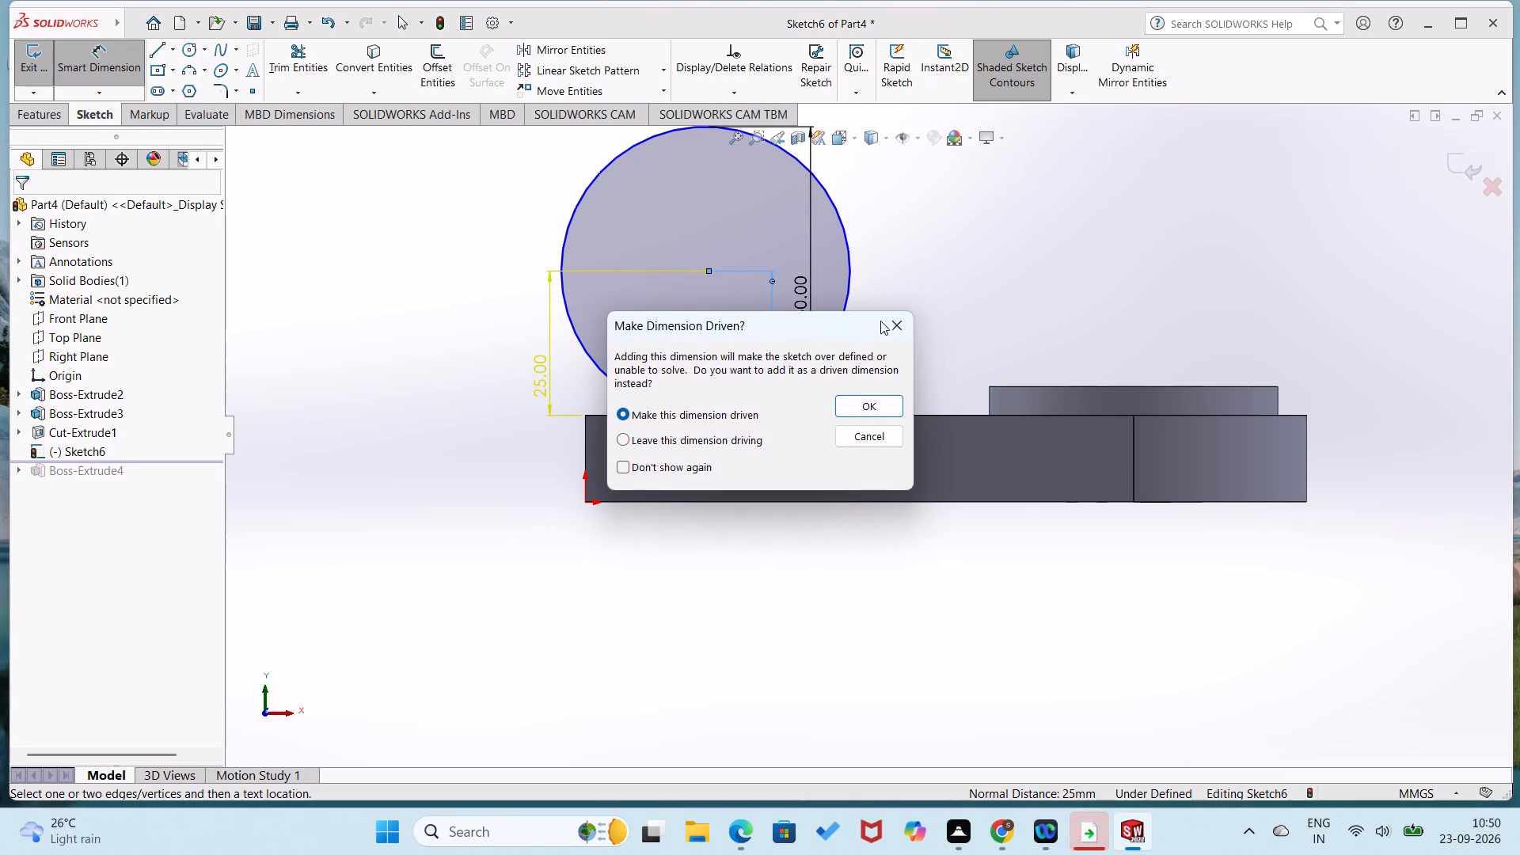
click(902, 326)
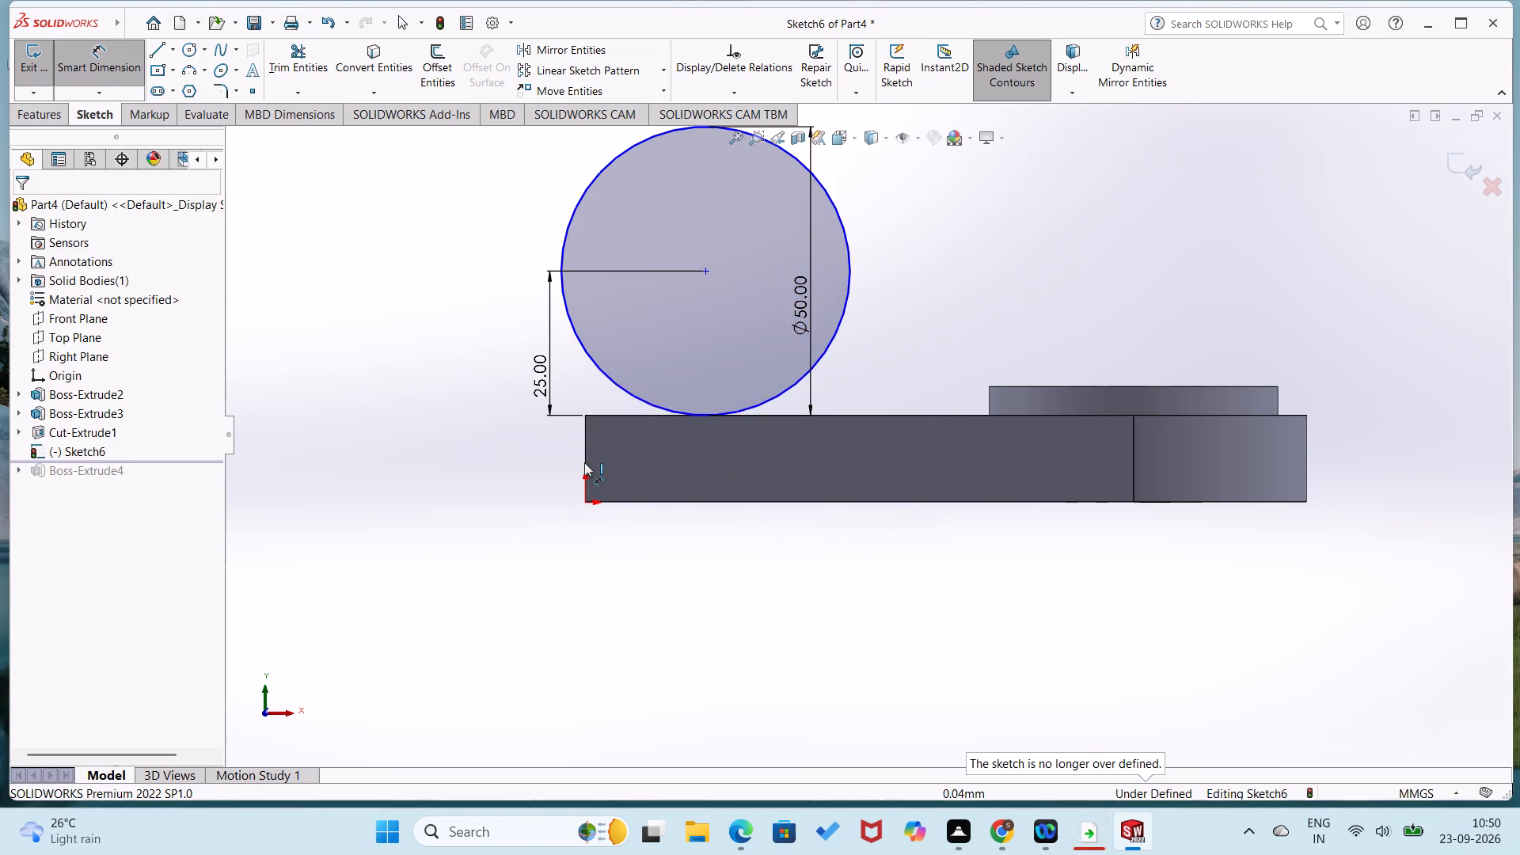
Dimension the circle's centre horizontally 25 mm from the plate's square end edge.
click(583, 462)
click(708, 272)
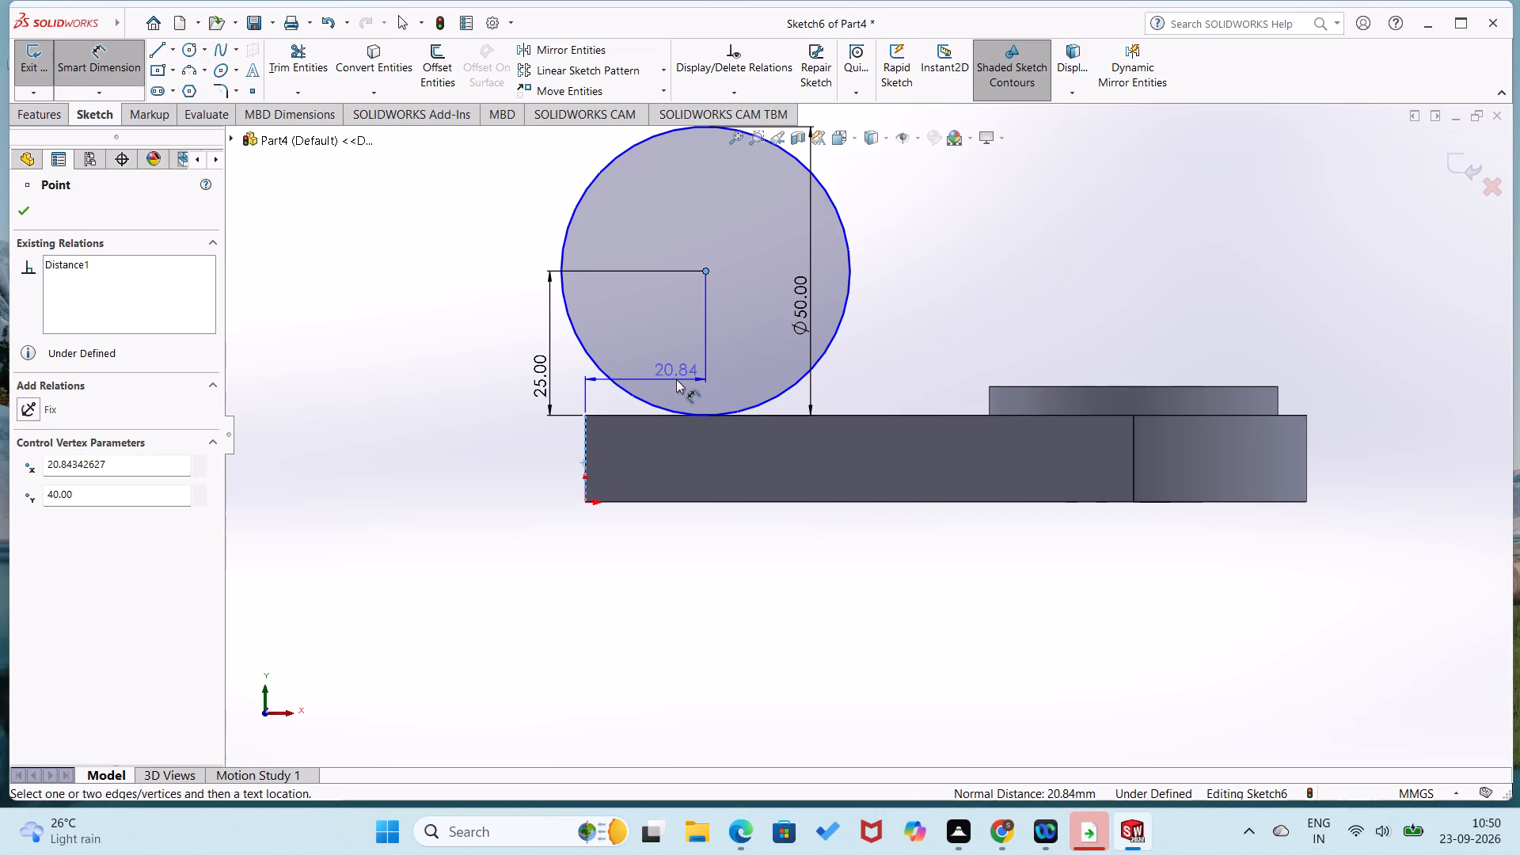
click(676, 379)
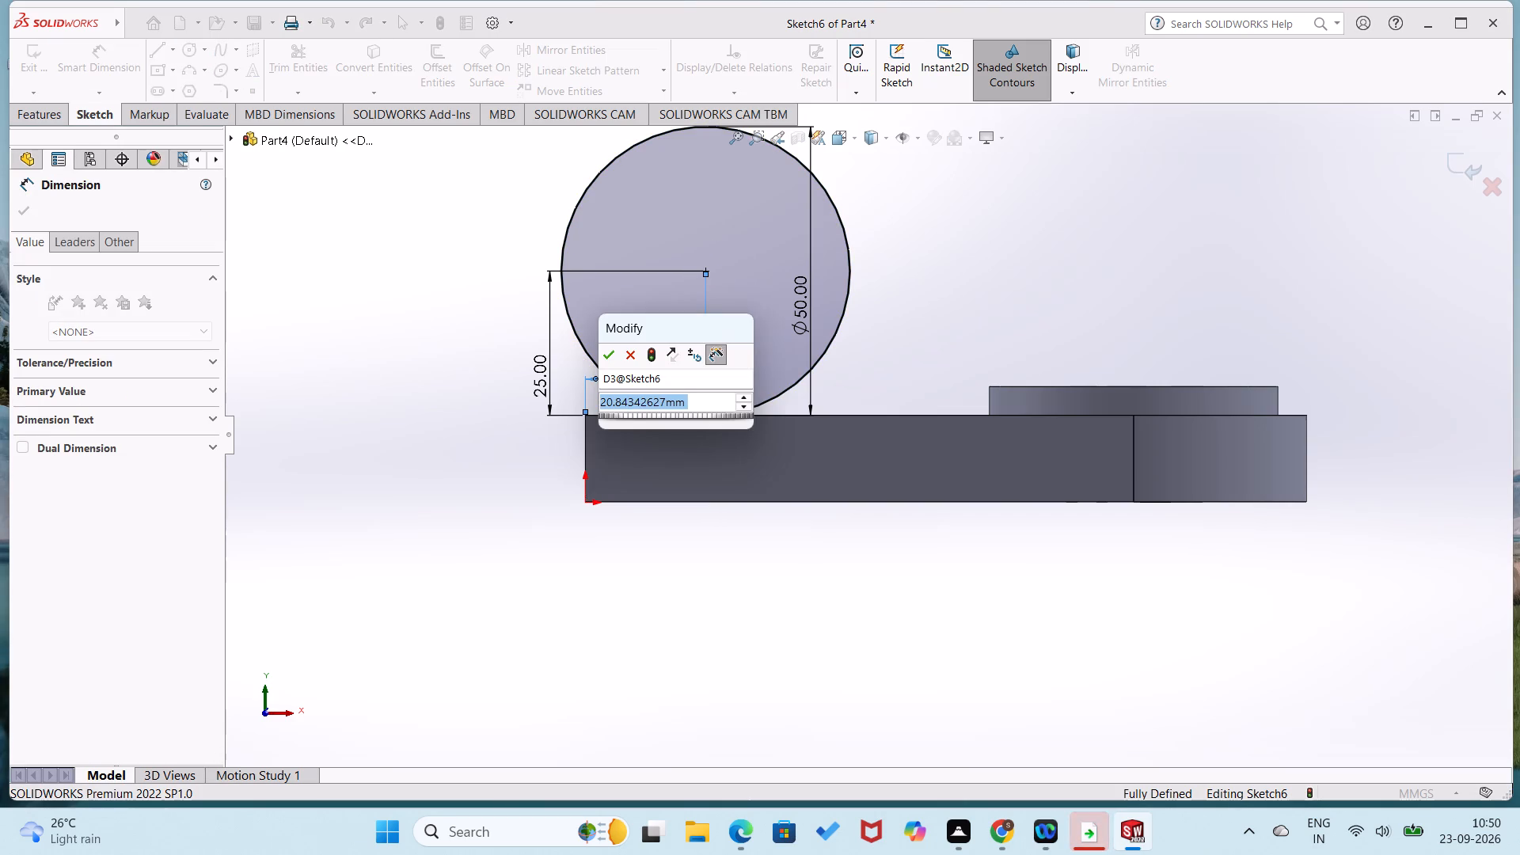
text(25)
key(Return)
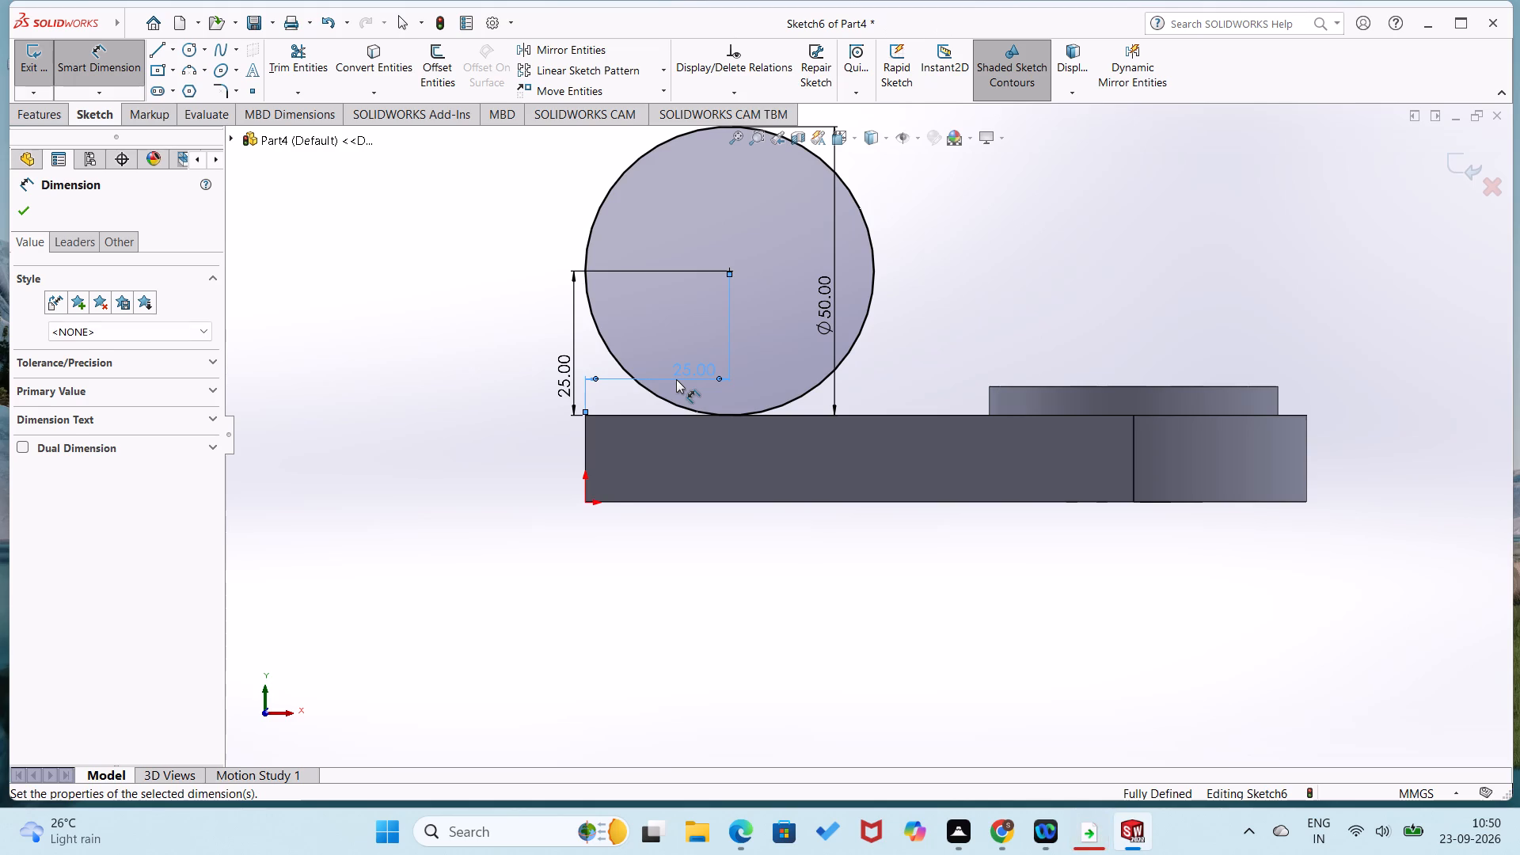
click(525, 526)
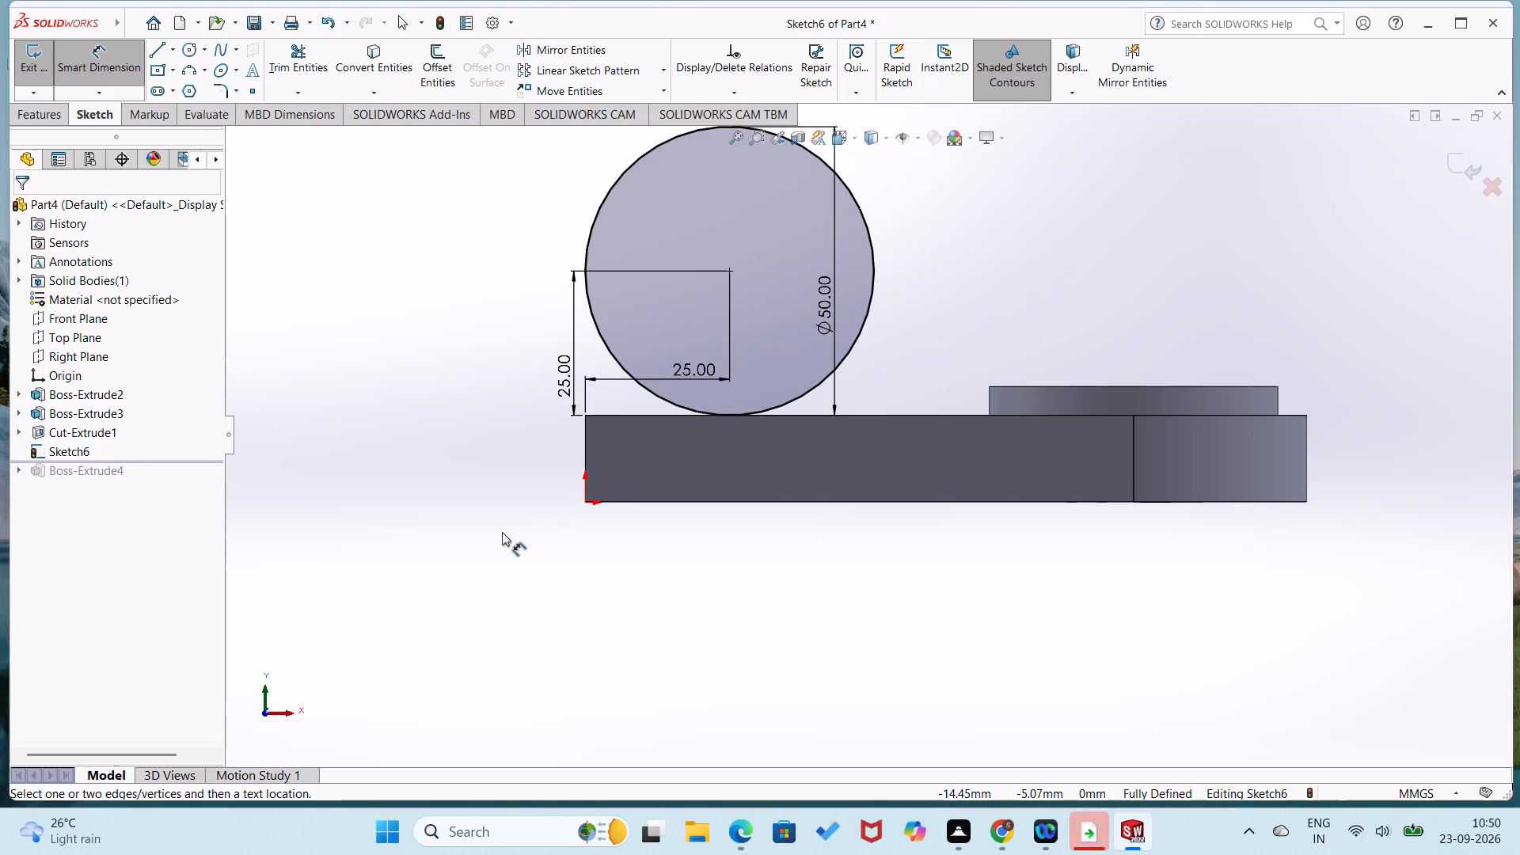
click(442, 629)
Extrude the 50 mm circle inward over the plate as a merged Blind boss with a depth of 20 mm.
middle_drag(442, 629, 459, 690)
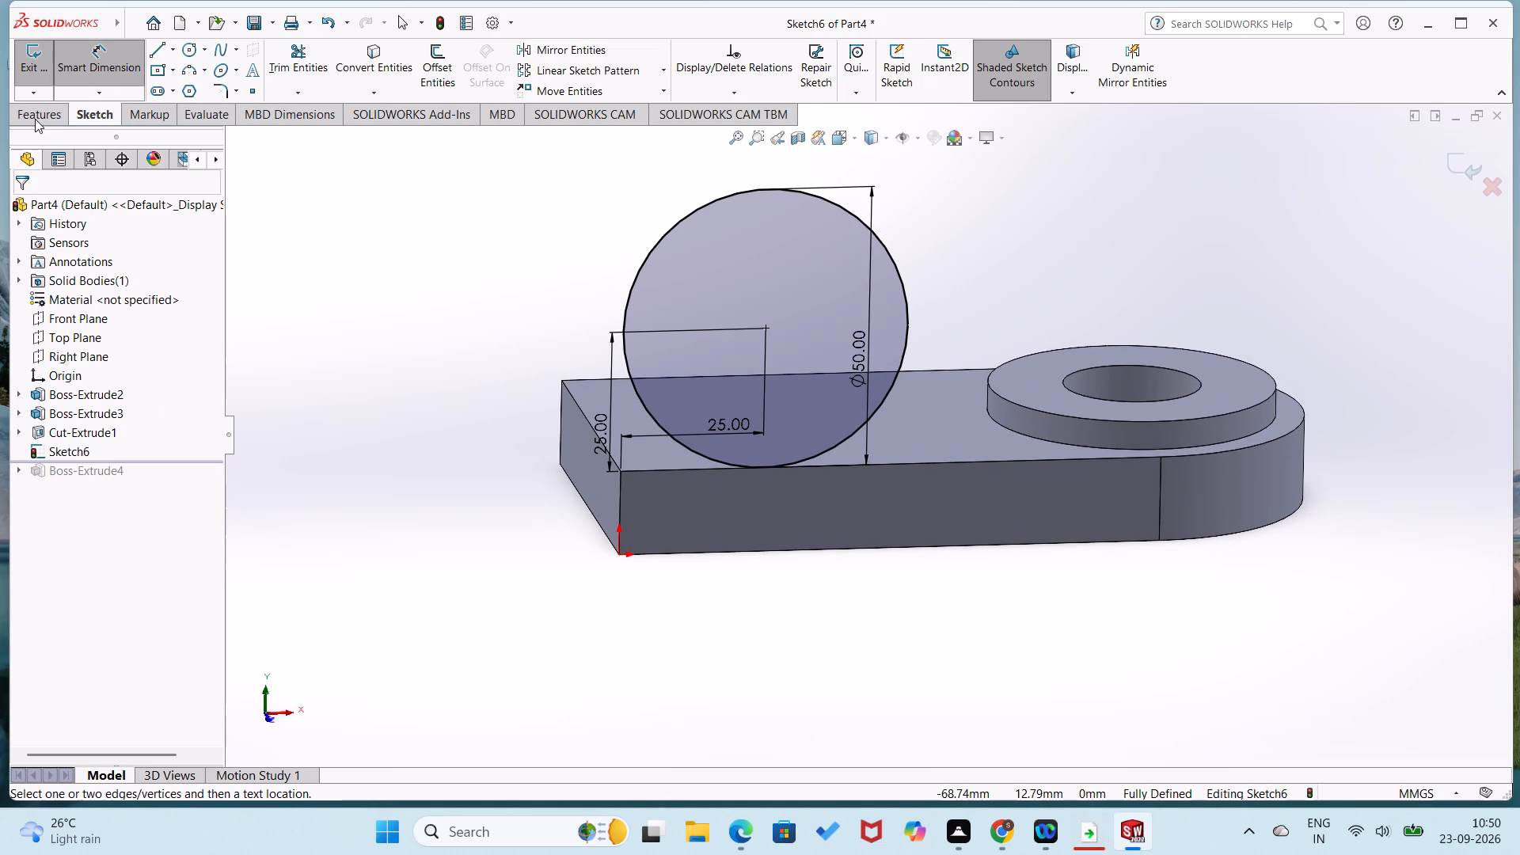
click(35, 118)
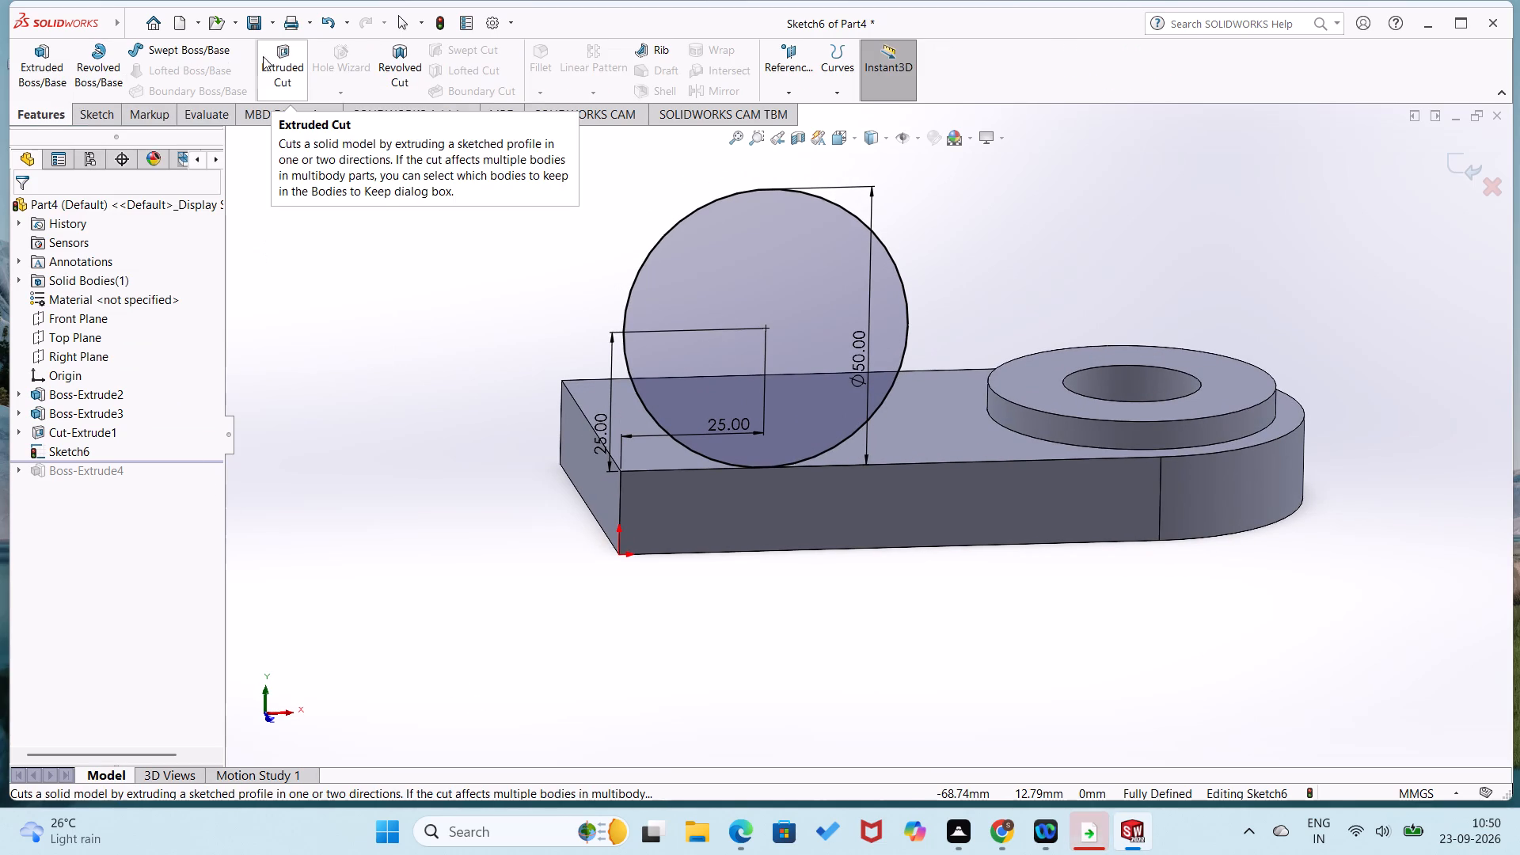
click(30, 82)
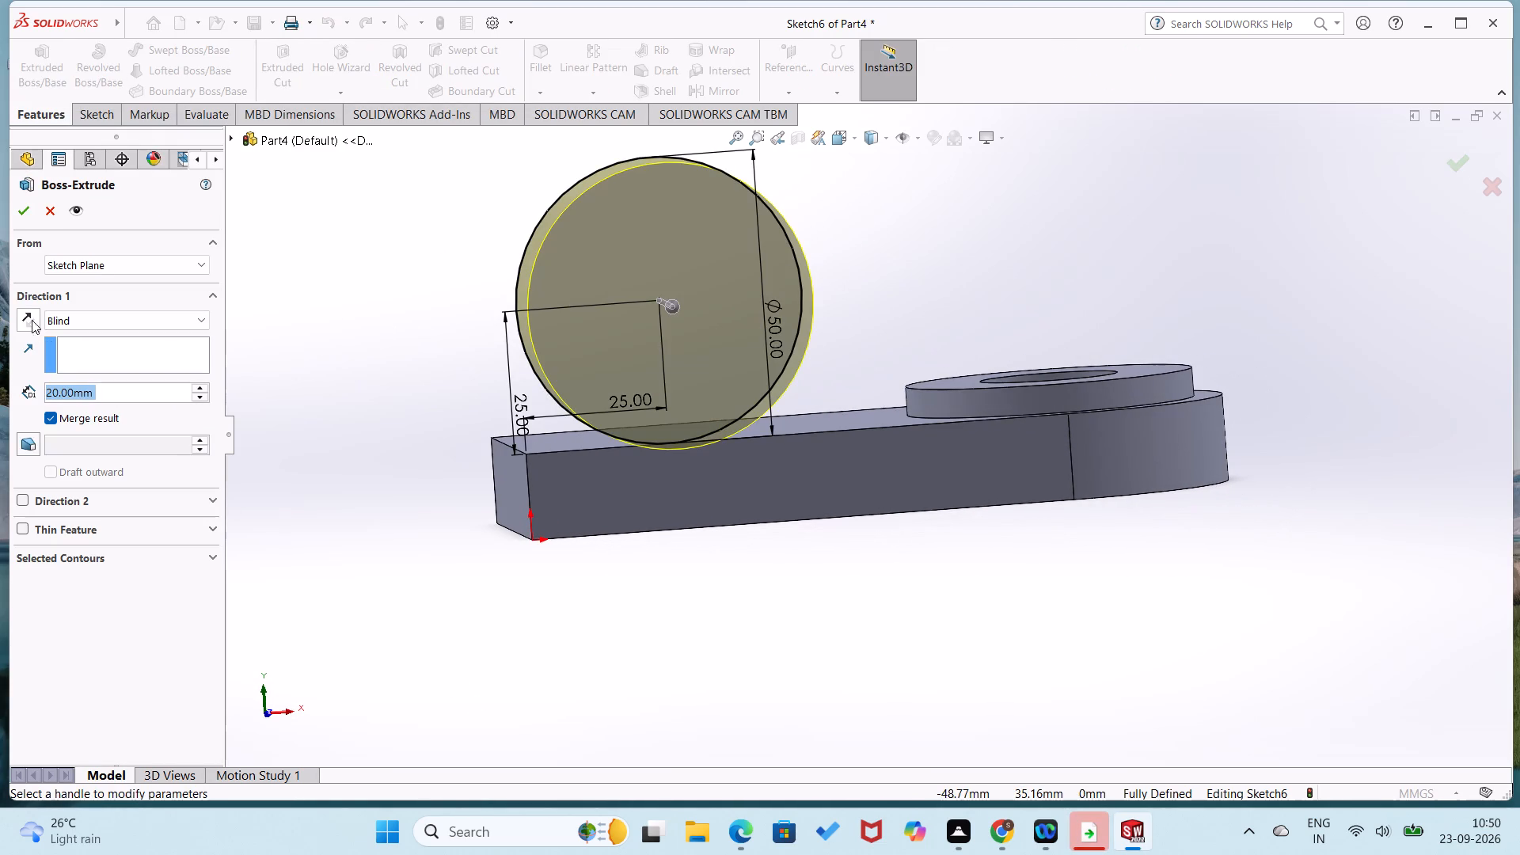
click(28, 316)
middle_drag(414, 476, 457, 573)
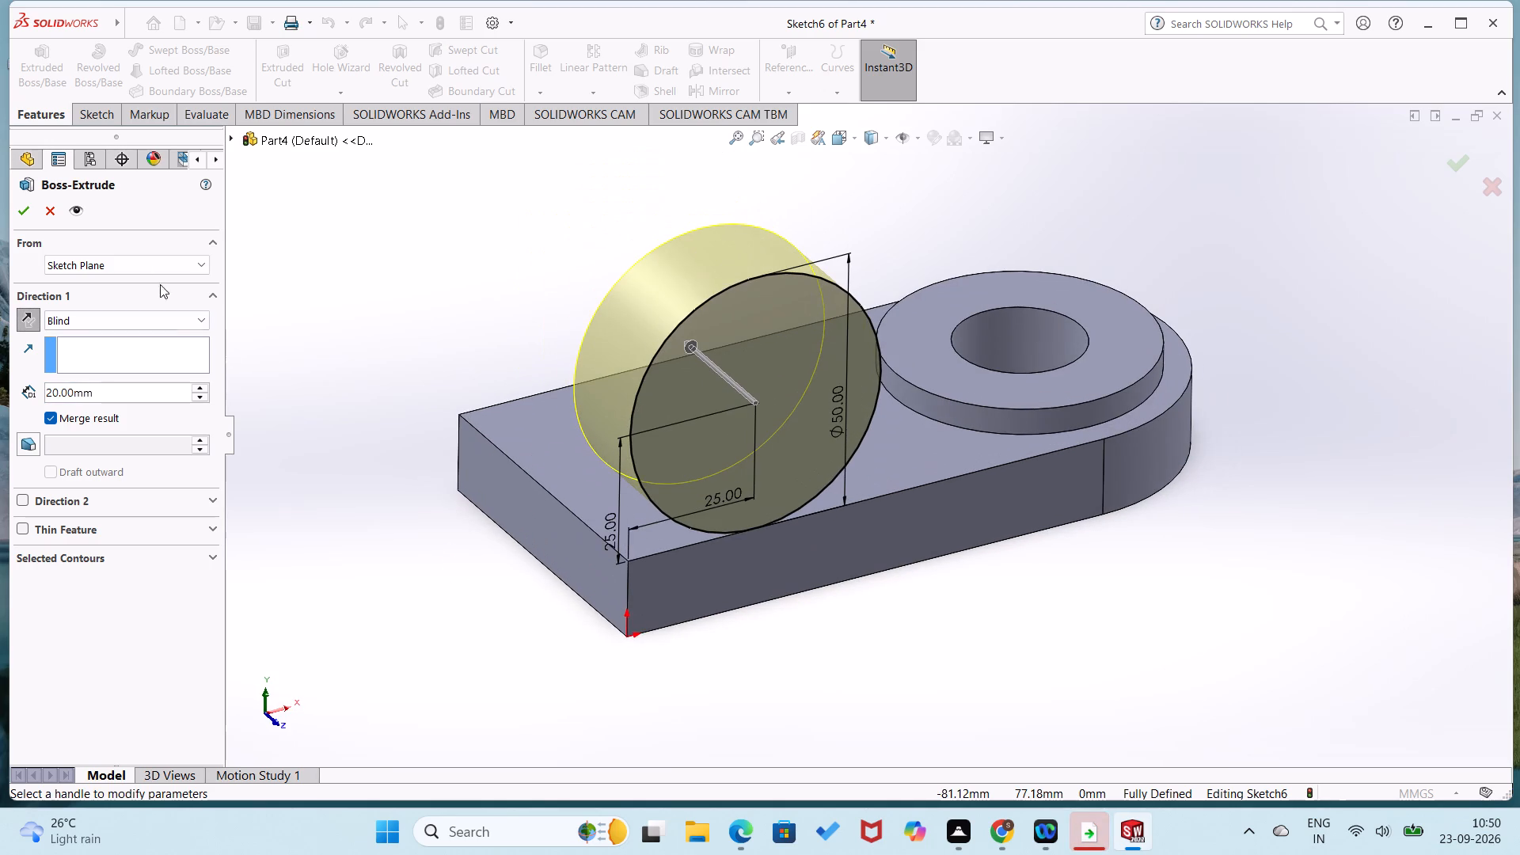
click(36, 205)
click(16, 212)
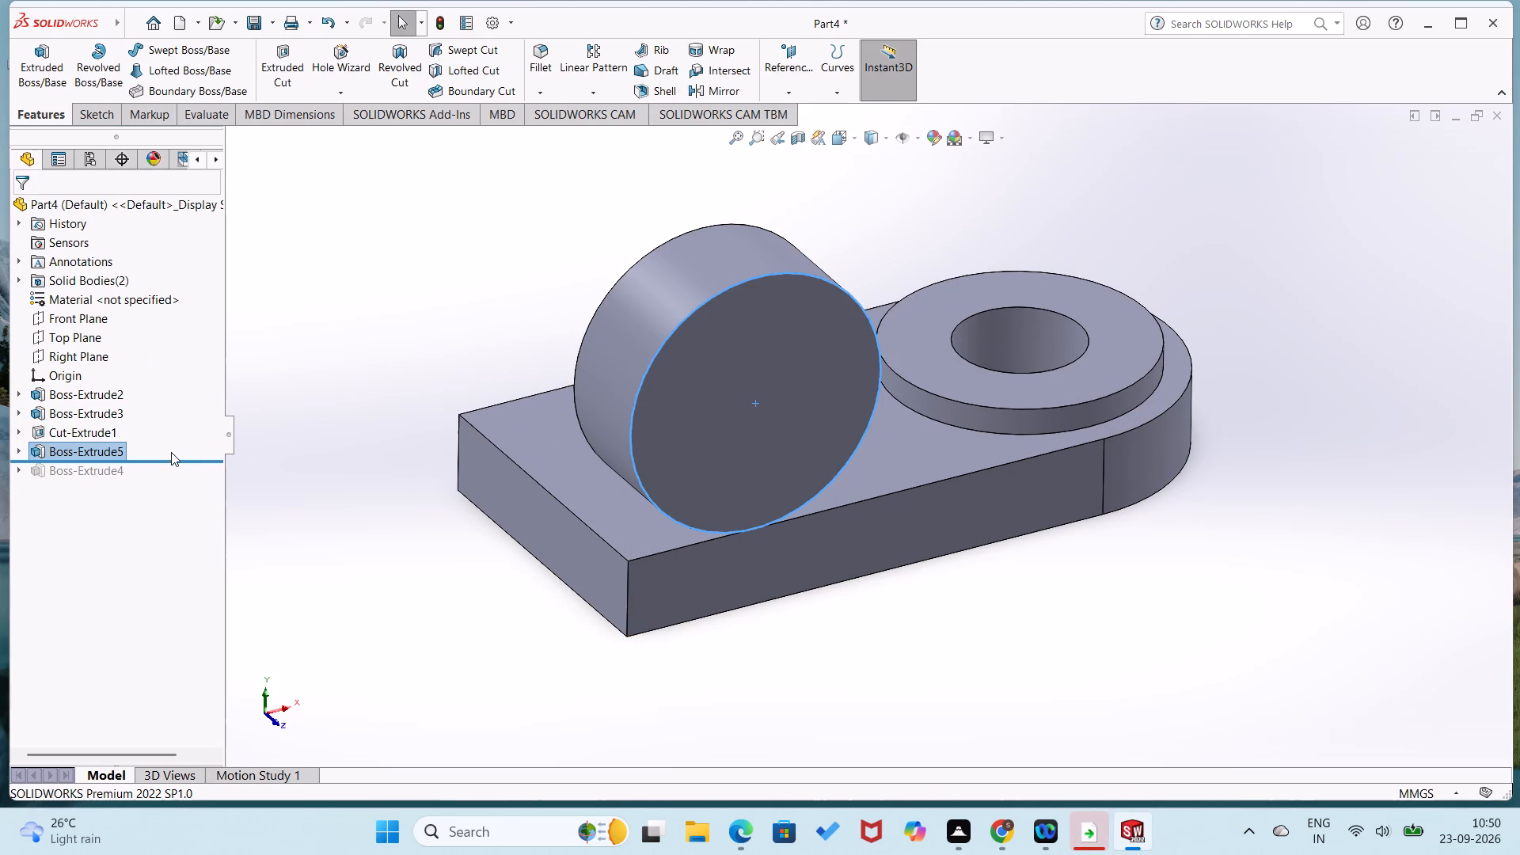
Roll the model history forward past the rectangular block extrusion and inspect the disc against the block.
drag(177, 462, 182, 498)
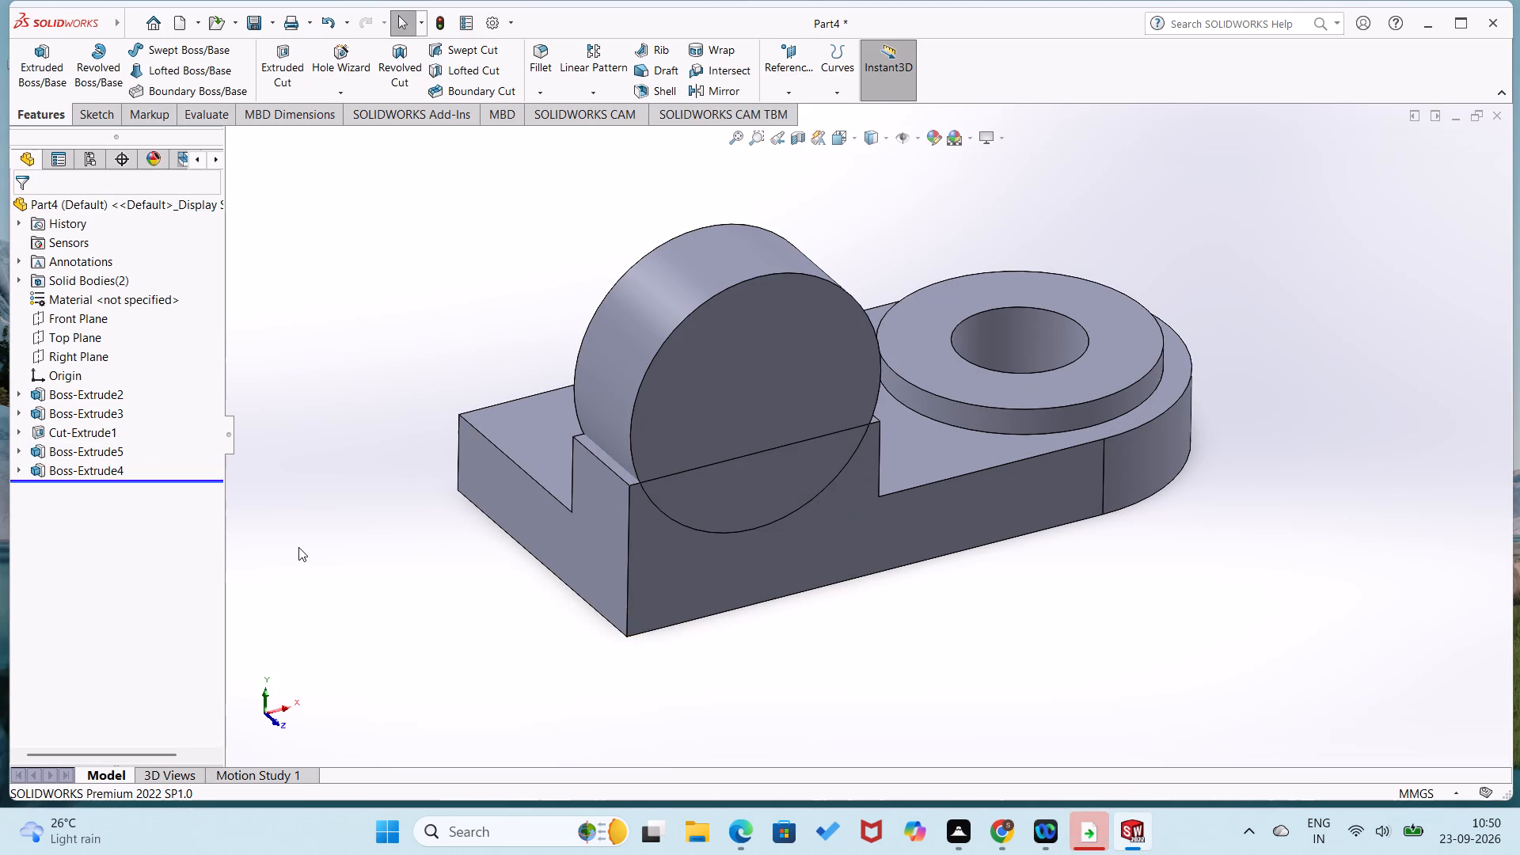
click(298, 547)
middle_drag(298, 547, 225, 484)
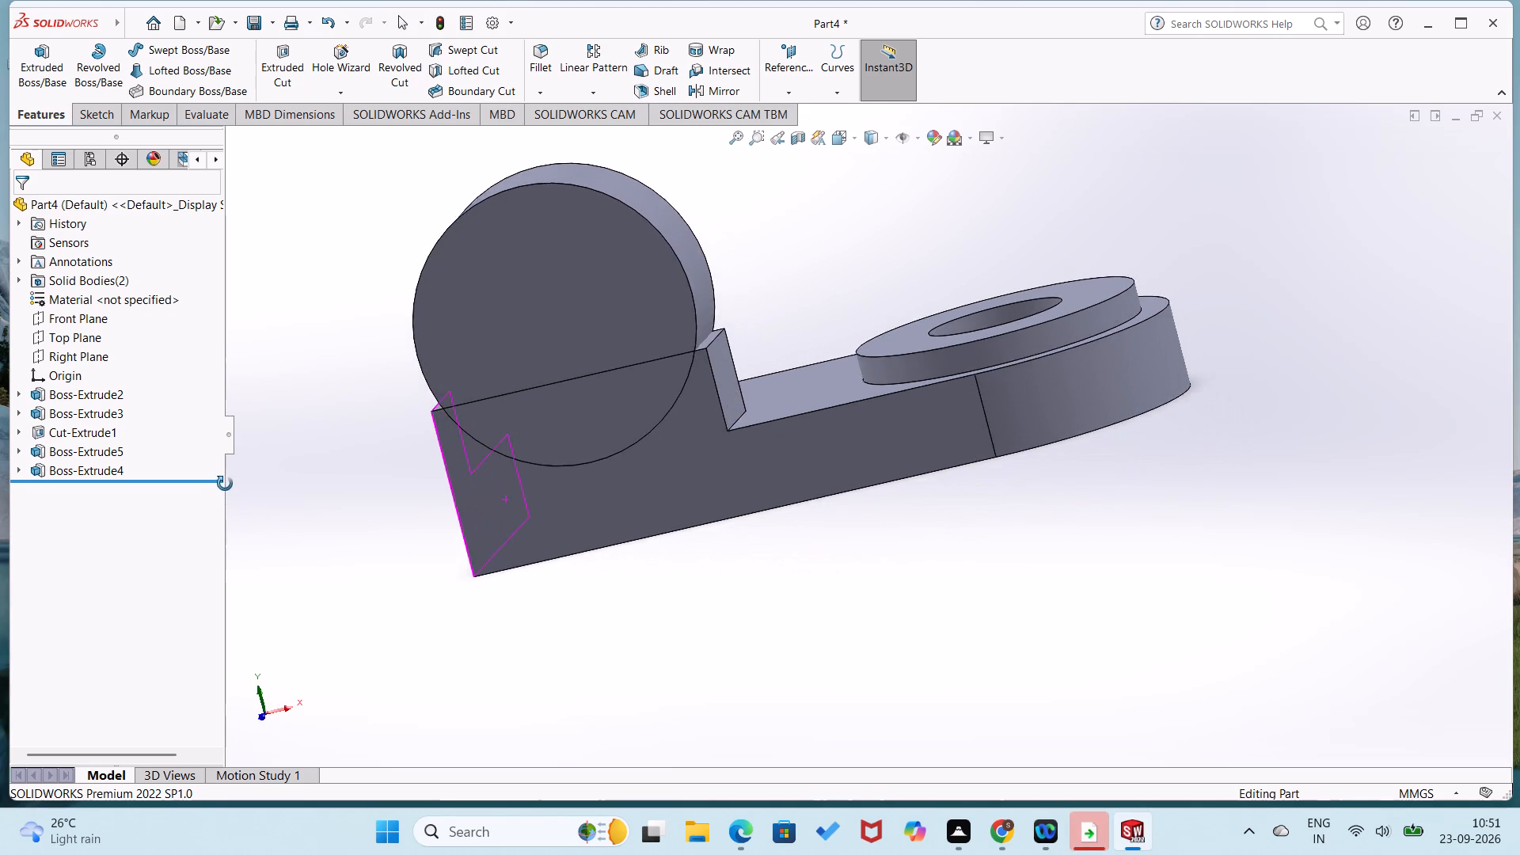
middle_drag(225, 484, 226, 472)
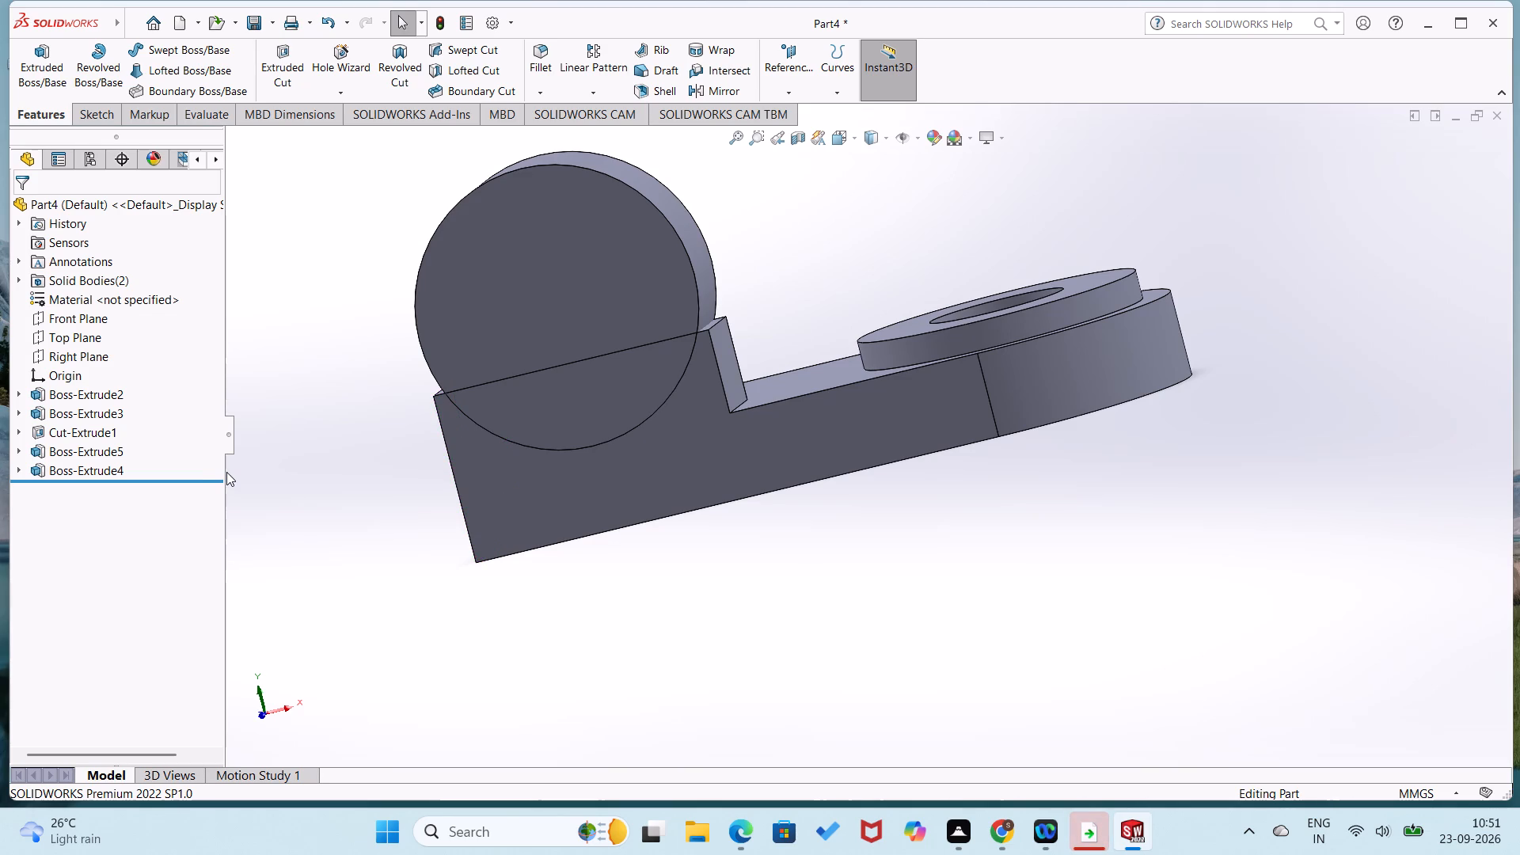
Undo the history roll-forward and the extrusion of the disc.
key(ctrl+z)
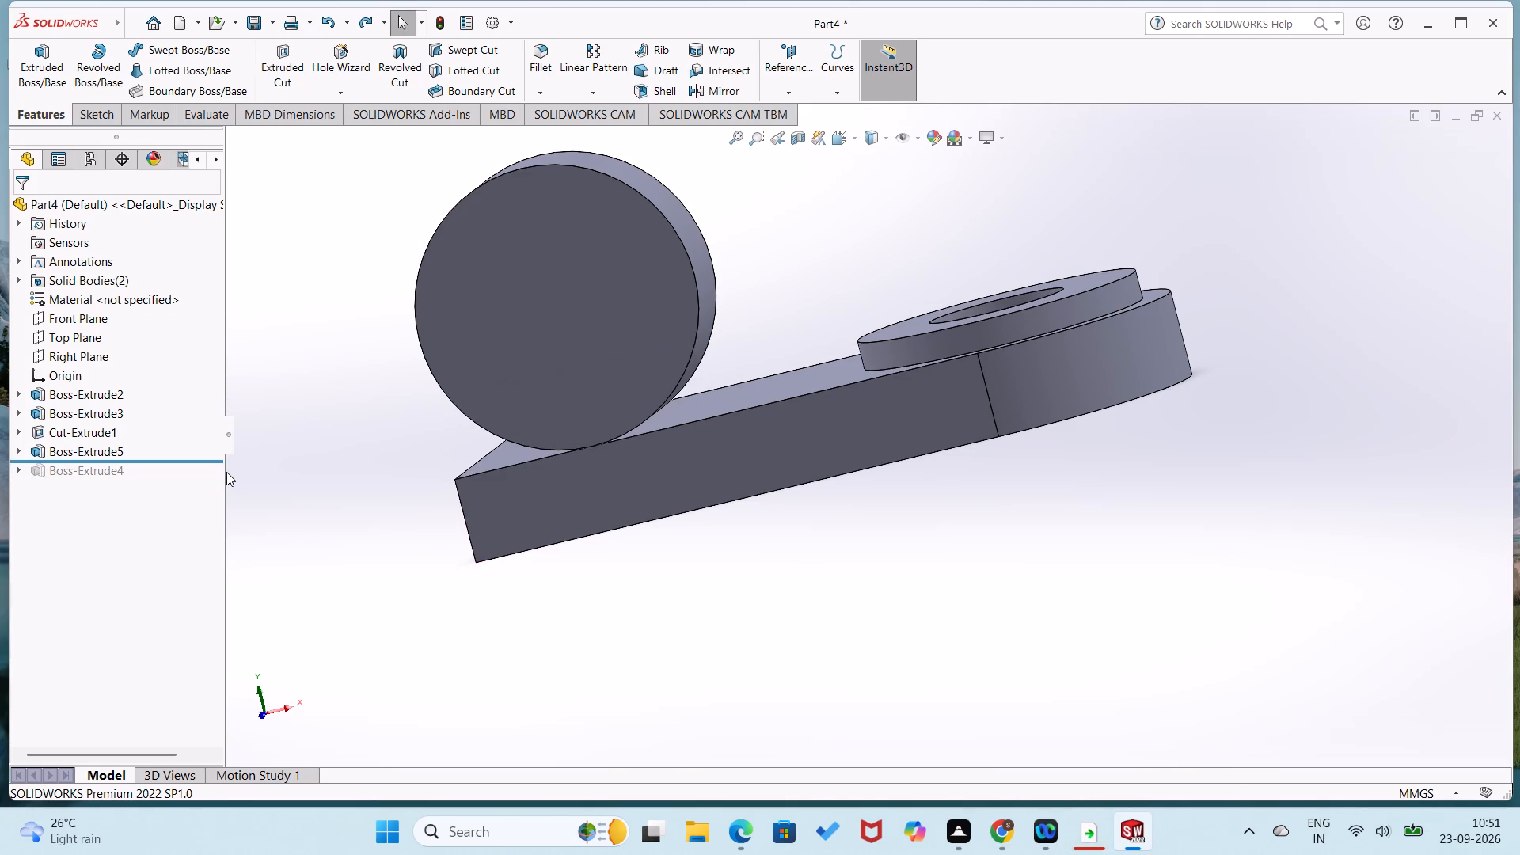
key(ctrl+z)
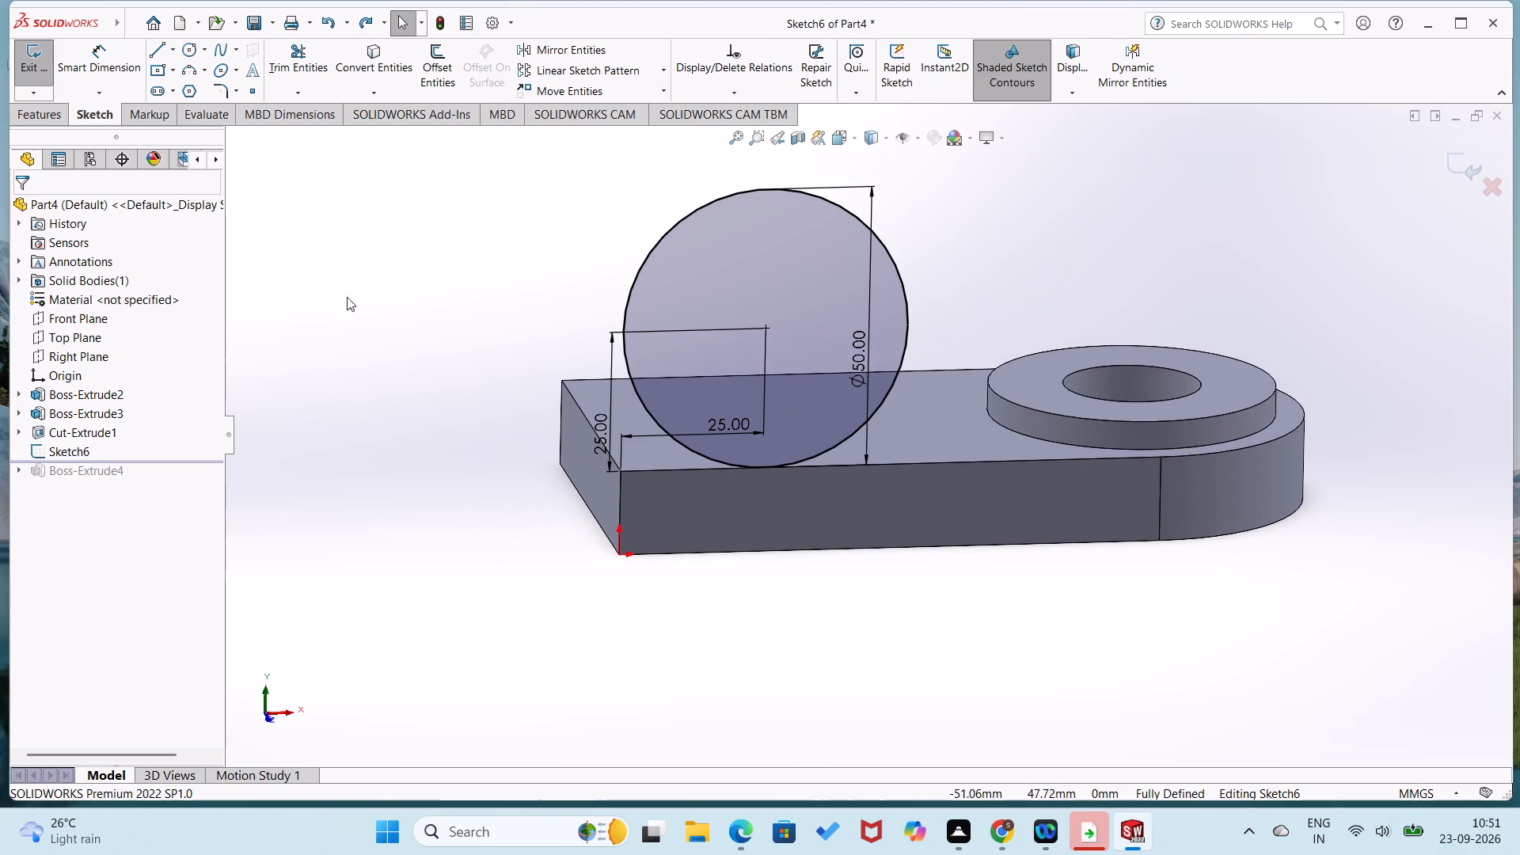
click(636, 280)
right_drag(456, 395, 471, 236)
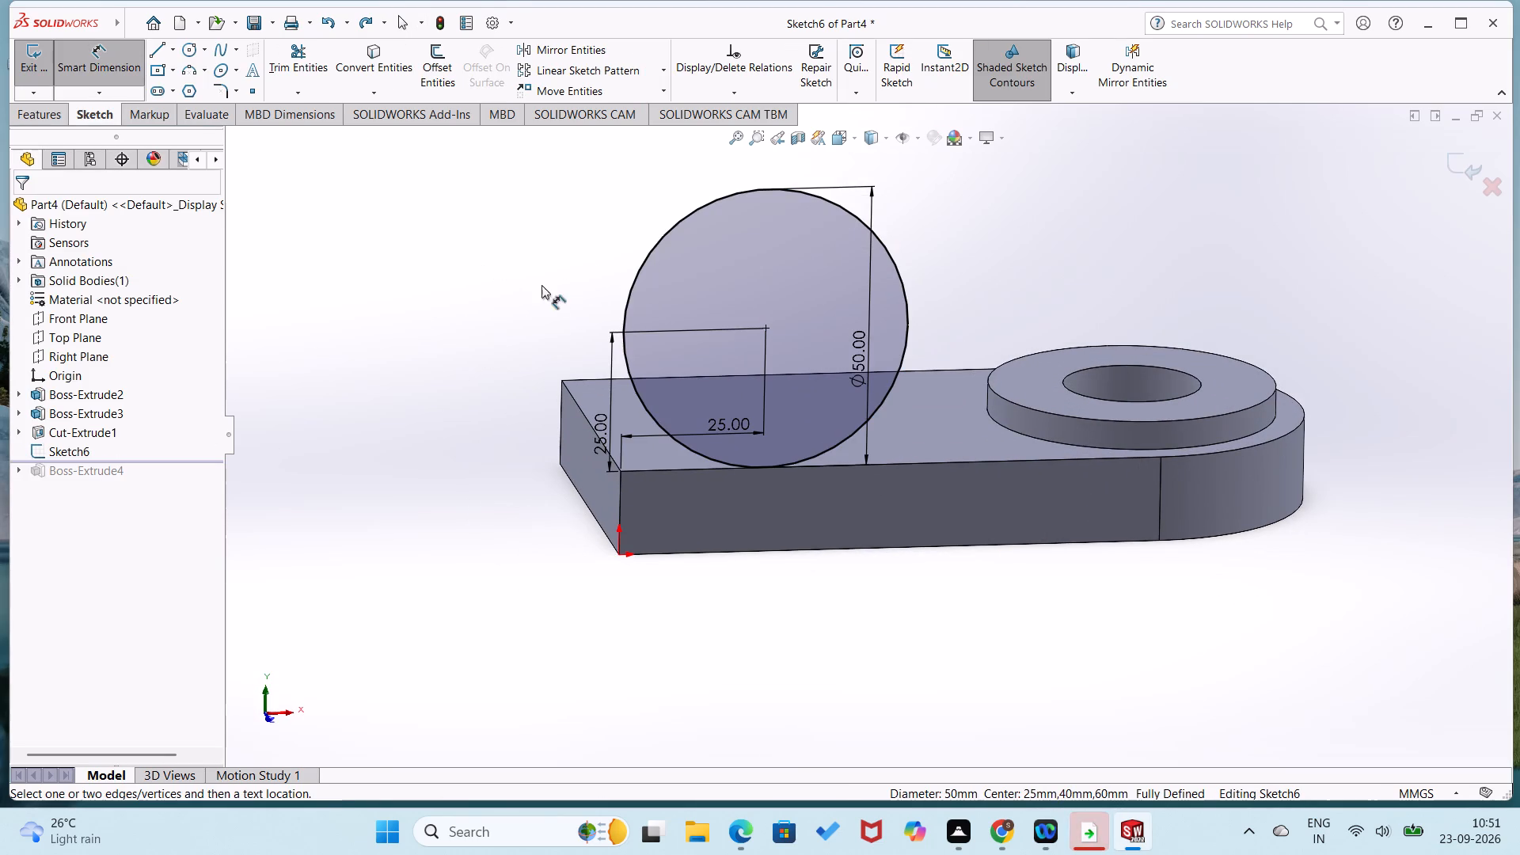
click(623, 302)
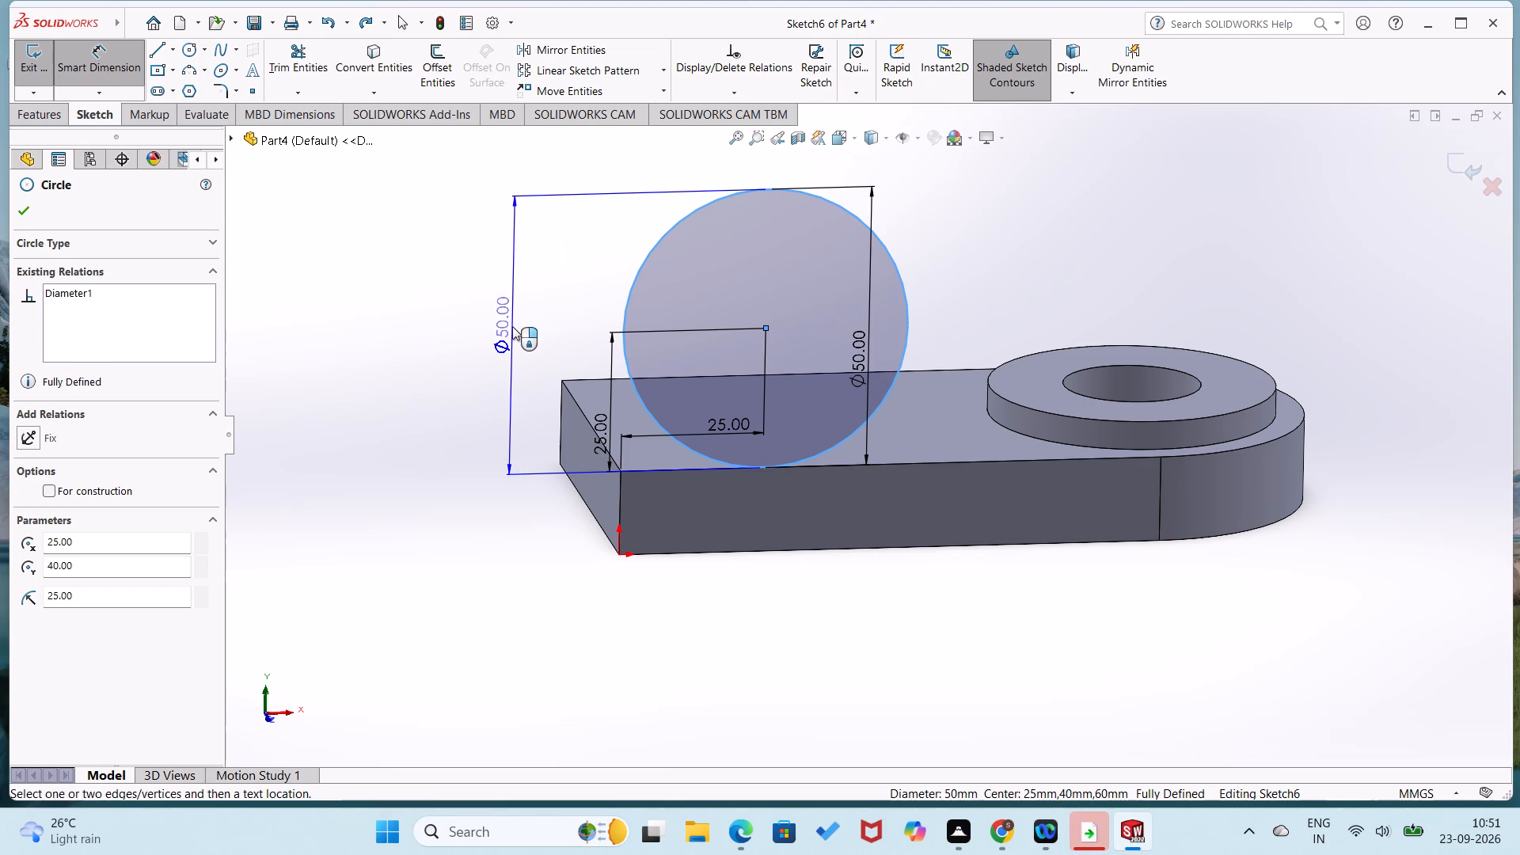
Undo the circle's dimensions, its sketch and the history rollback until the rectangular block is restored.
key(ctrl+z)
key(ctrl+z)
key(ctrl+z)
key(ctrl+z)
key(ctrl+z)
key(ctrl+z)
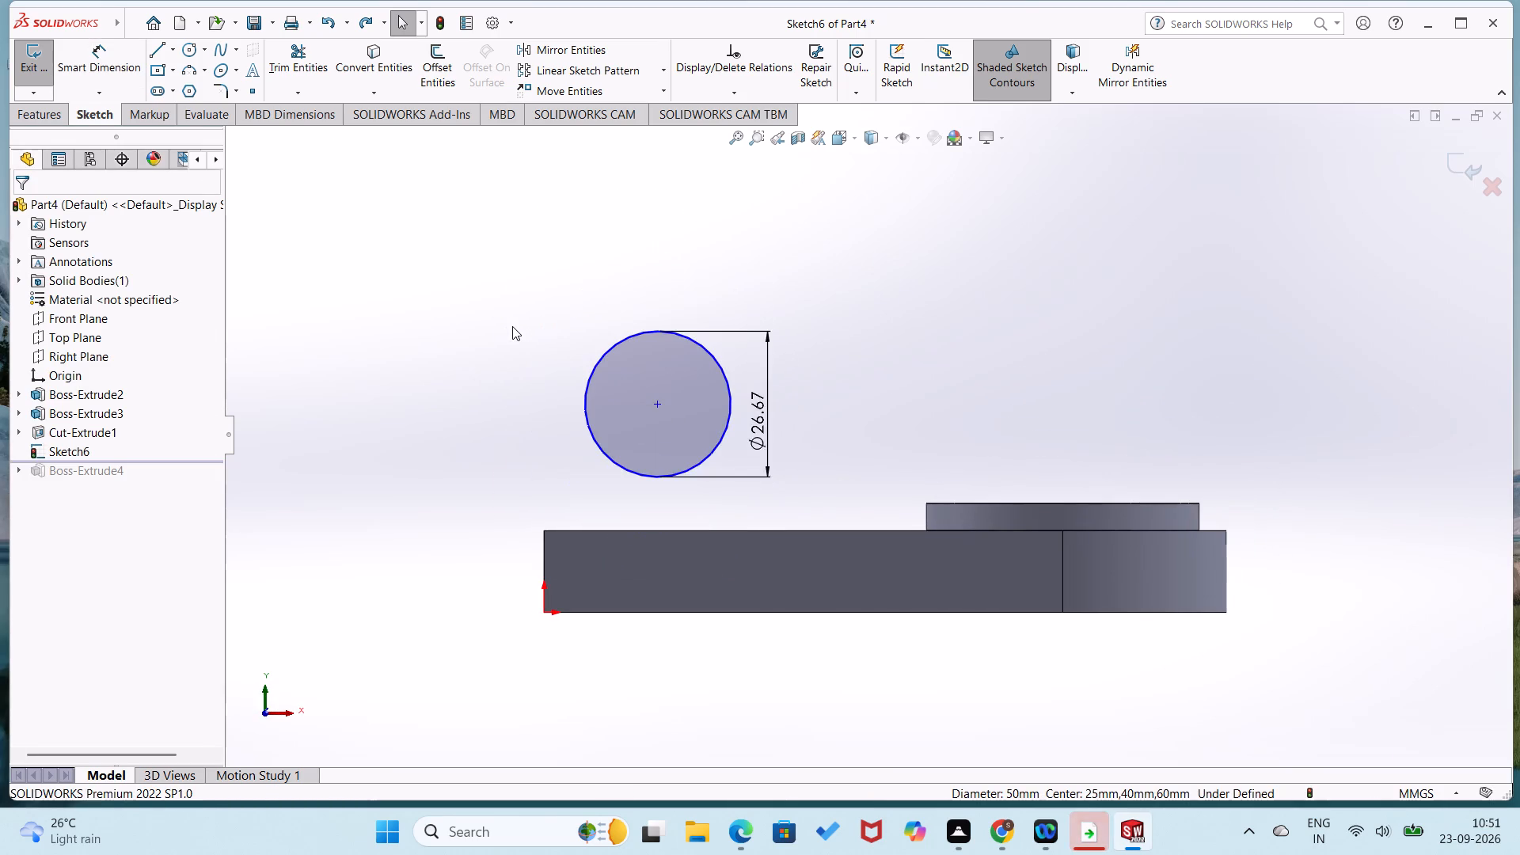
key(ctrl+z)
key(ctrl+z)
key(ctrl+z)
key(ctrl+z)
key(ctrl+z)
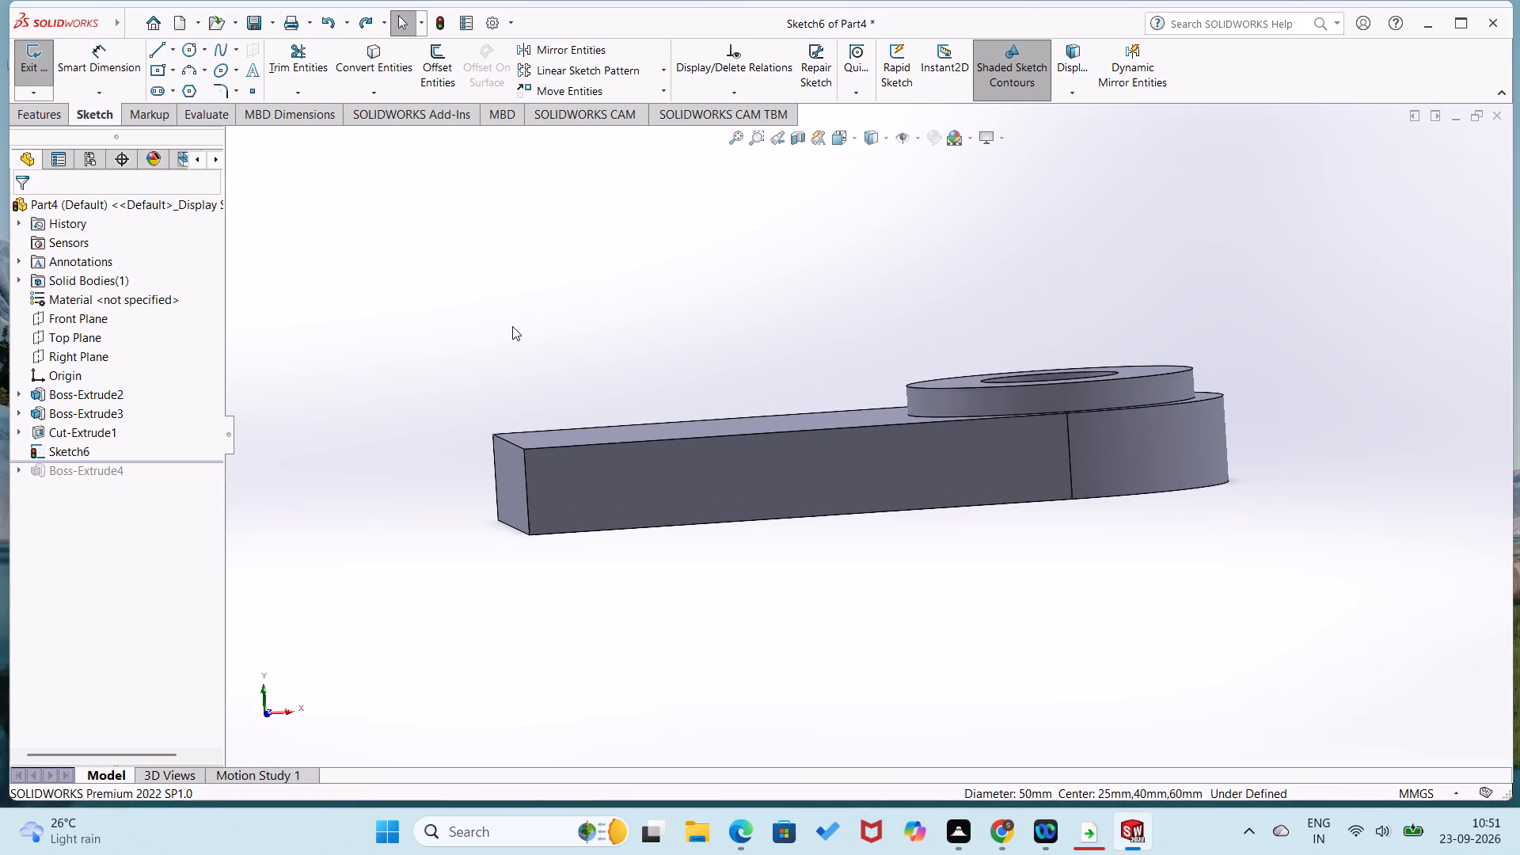
Sketch a circle on the block's front face, centred on its top edge's midpoint and reaching that edge's endpoint.
right_click(664, 465)
click(697, 439)
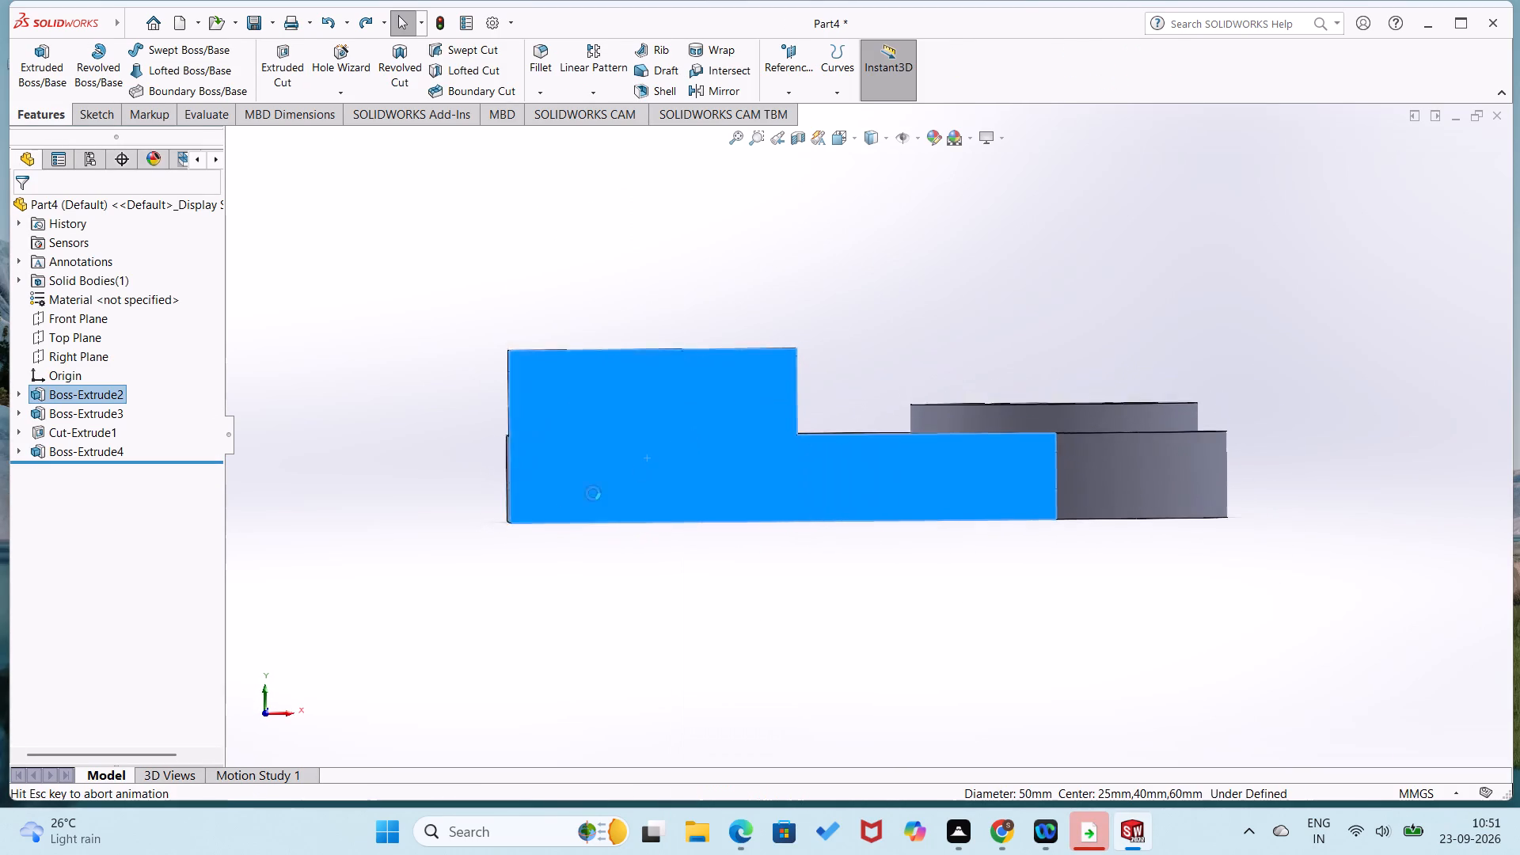
click(403, 596)
right_drag(365, 538, 617, 364)
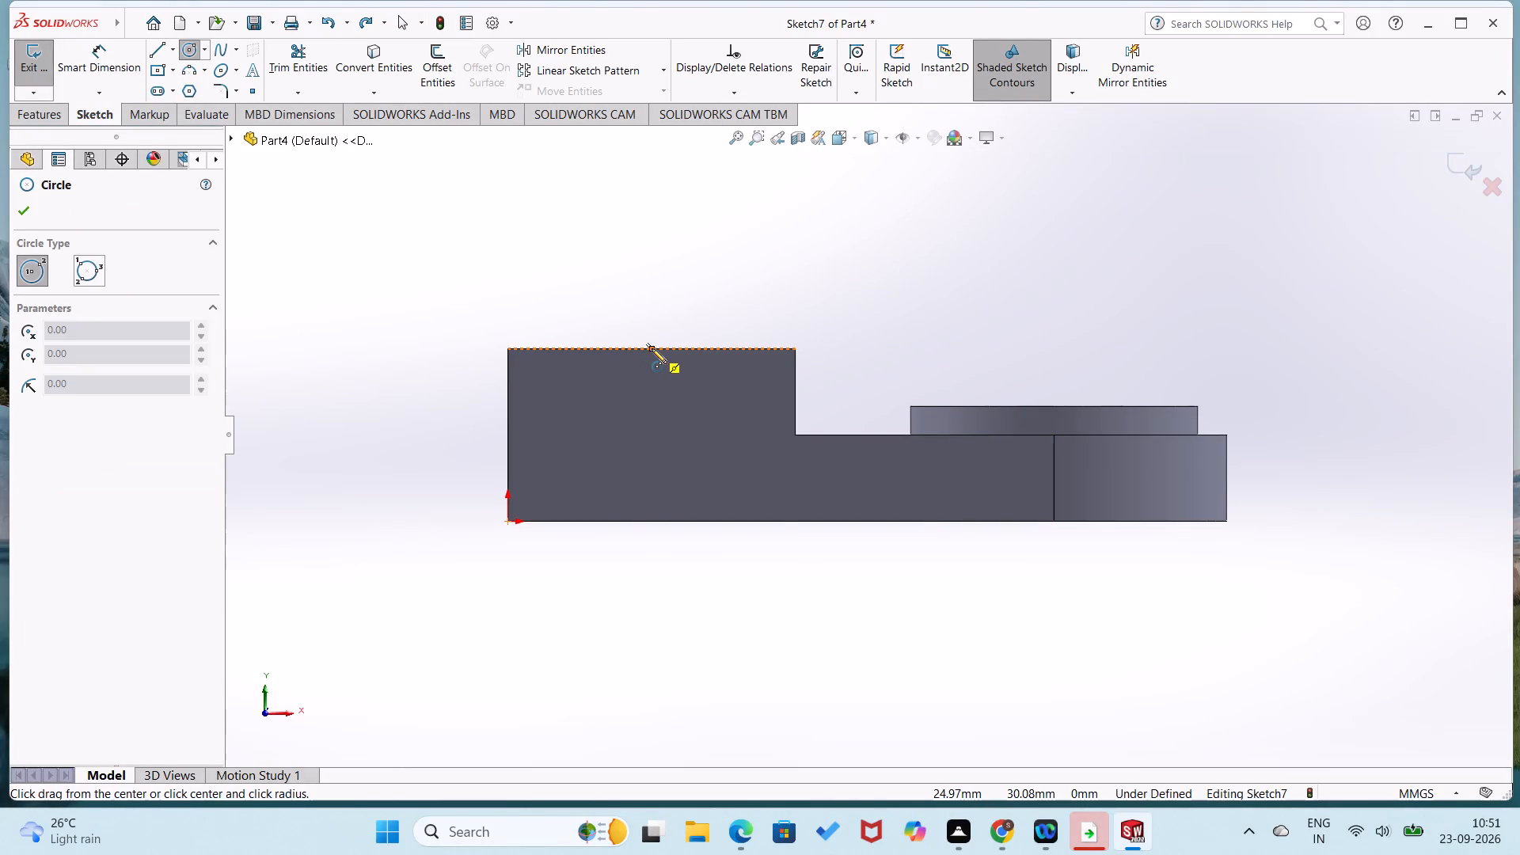
click(652, 348)
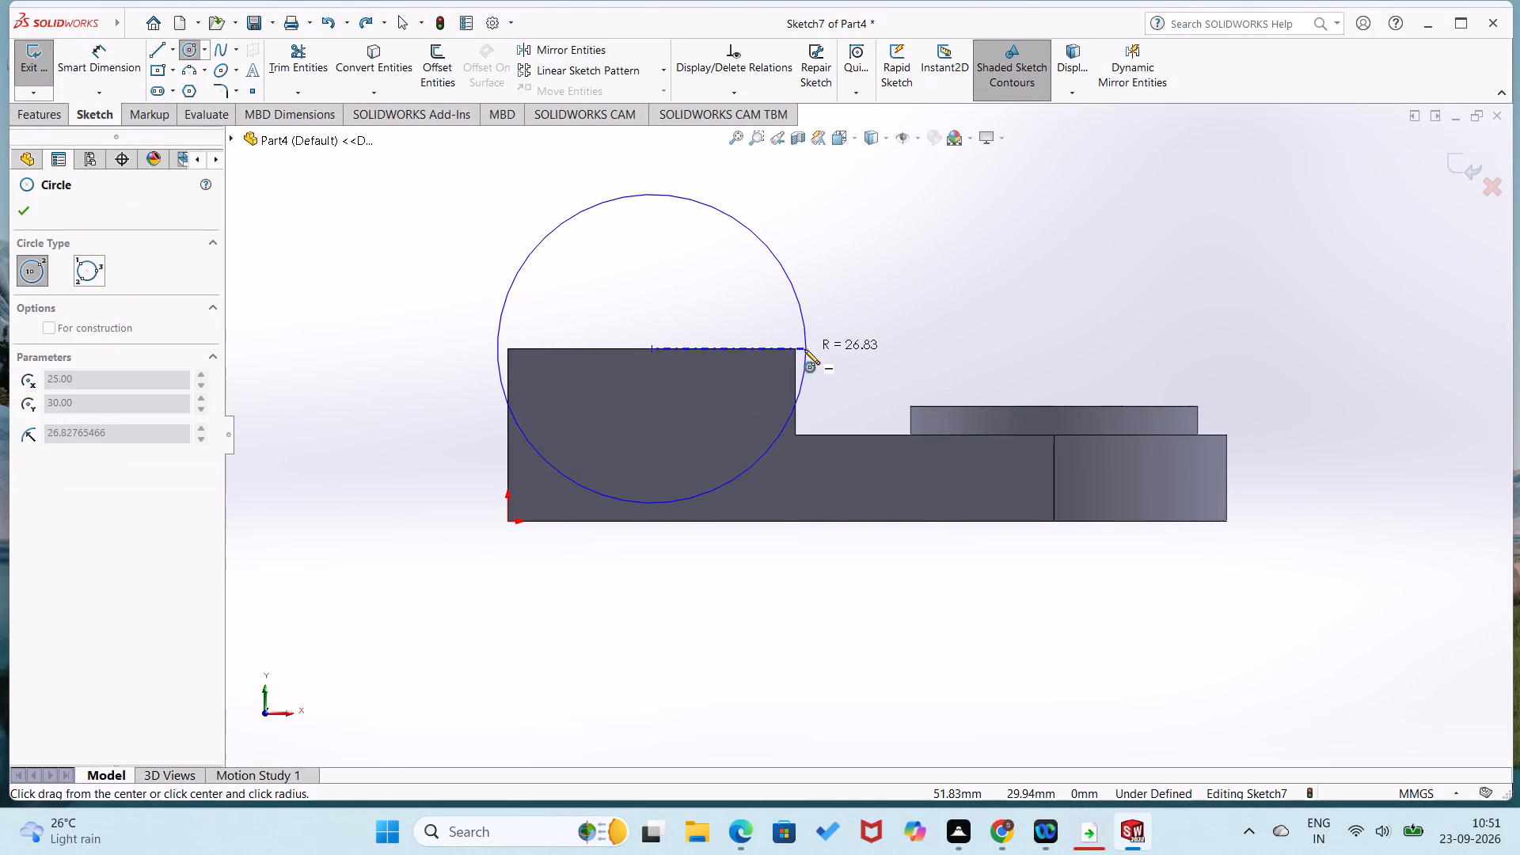
click(793, 349)
right_drag(859, 353, 906, 198)
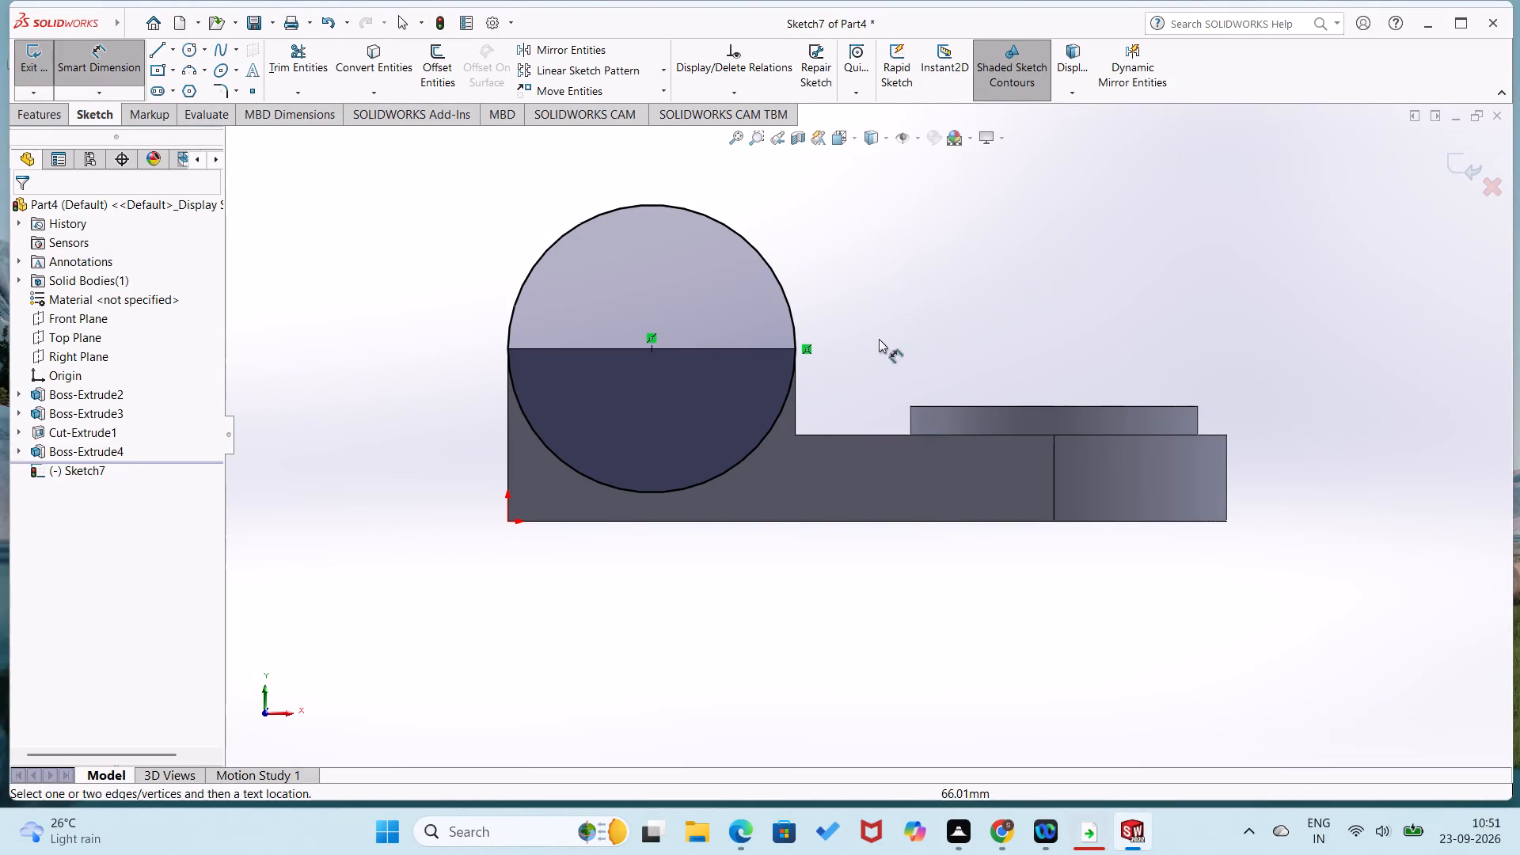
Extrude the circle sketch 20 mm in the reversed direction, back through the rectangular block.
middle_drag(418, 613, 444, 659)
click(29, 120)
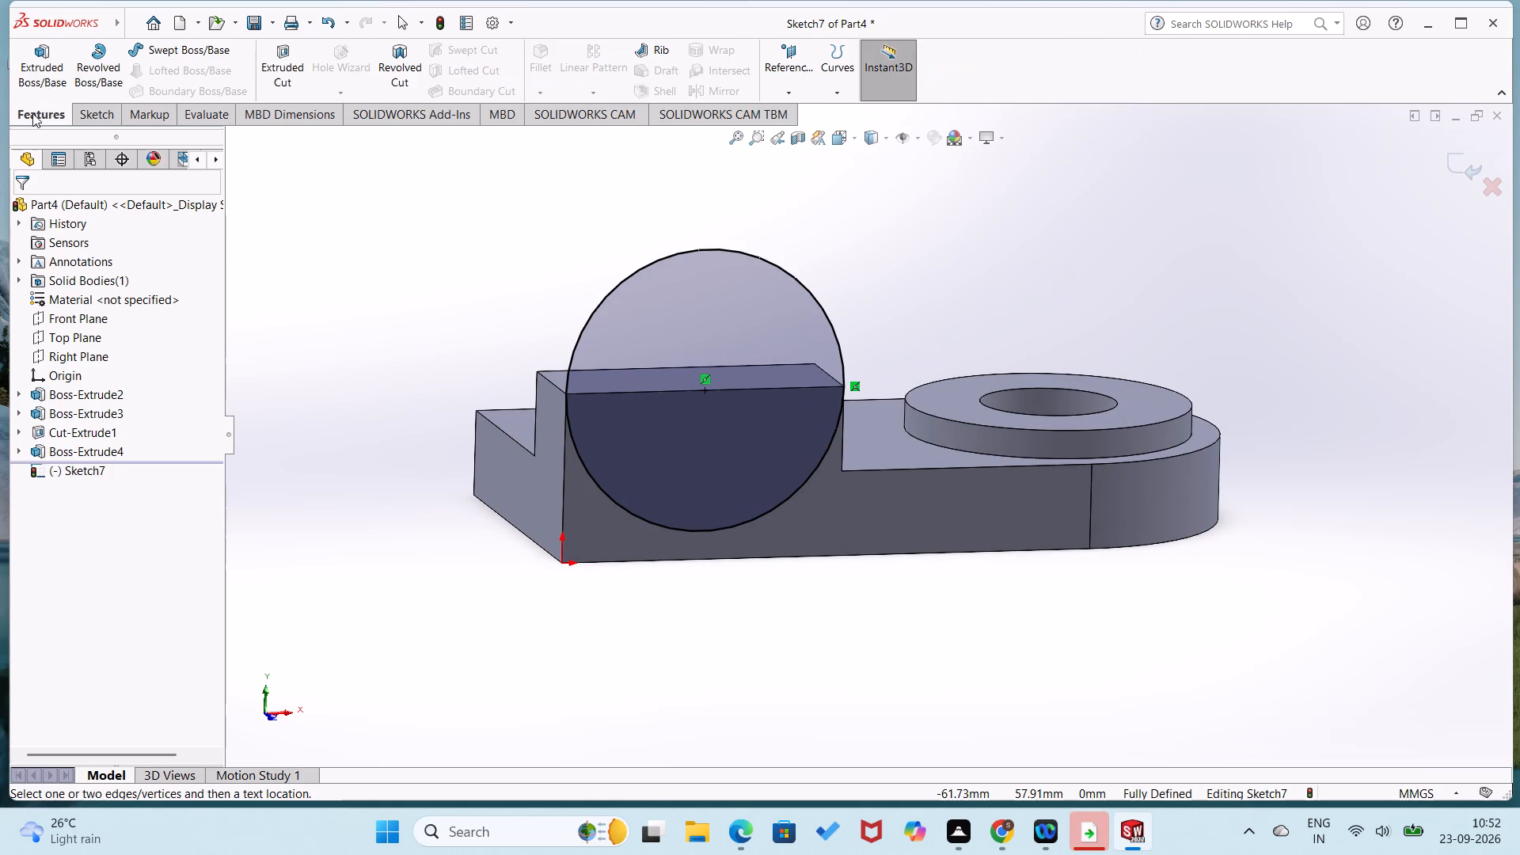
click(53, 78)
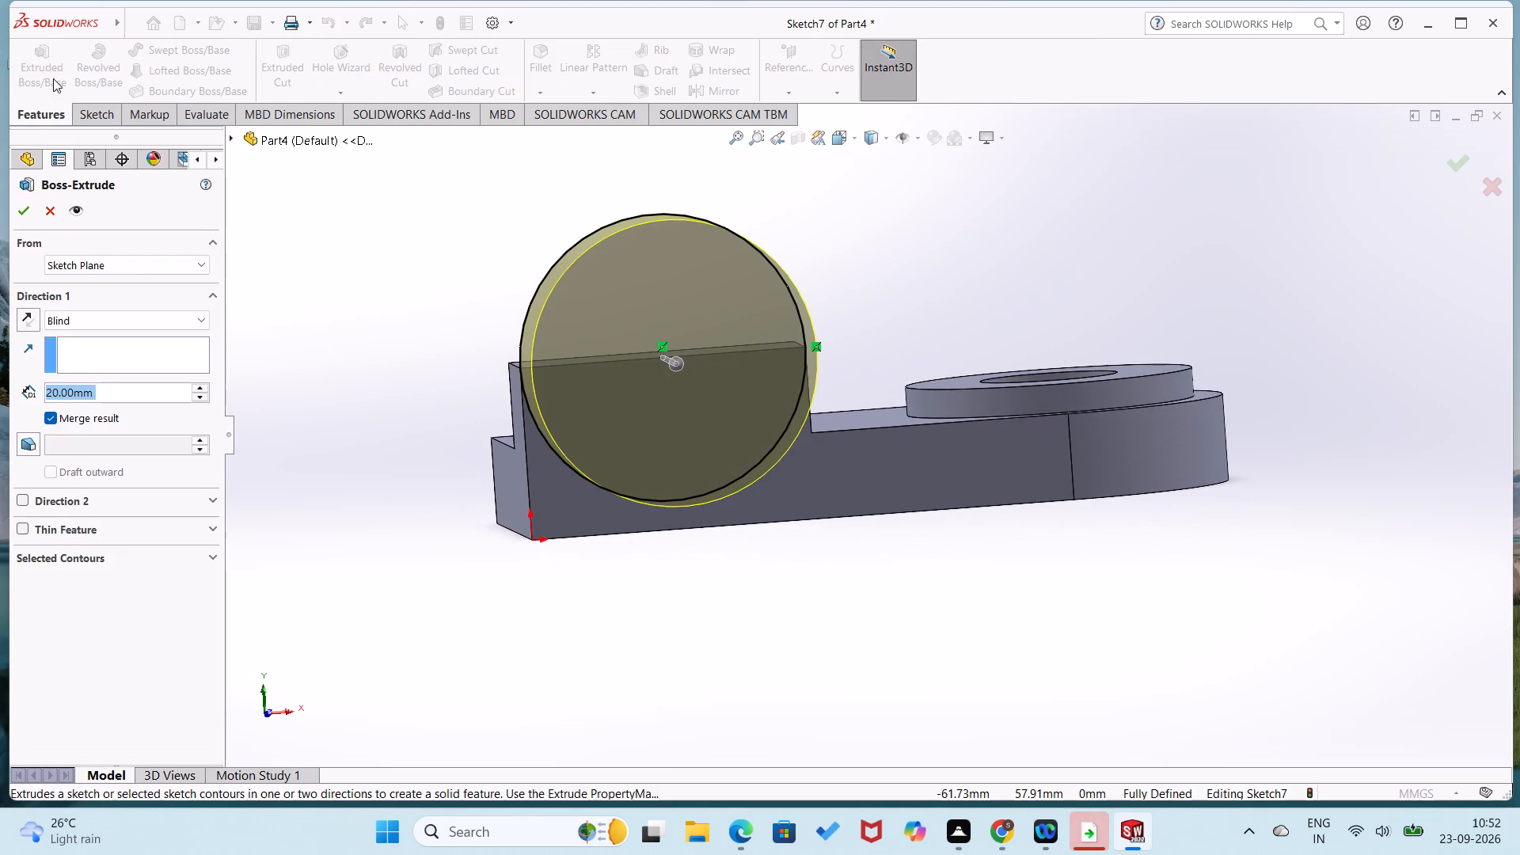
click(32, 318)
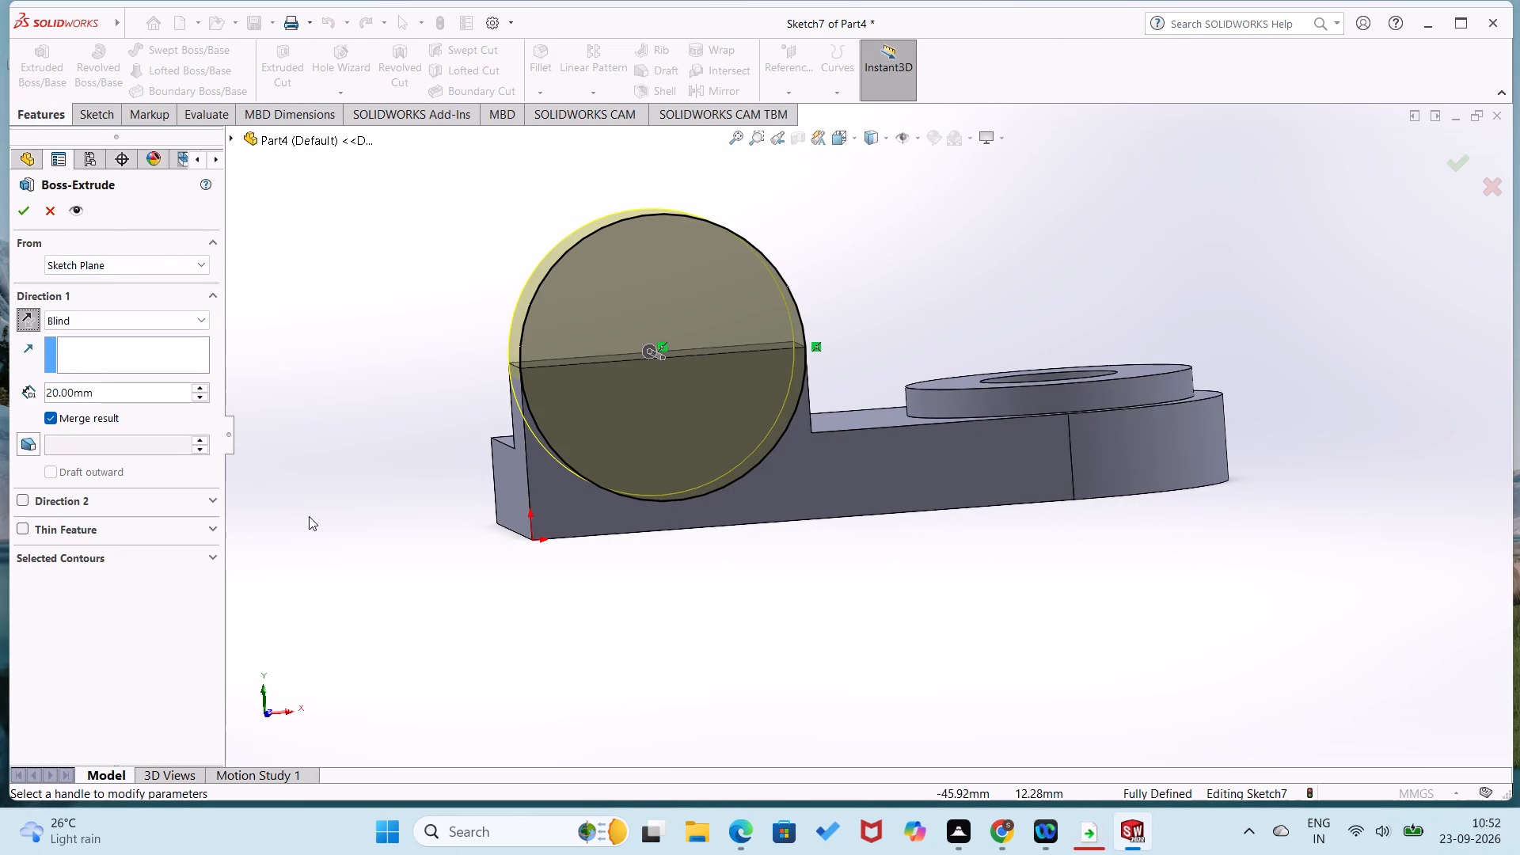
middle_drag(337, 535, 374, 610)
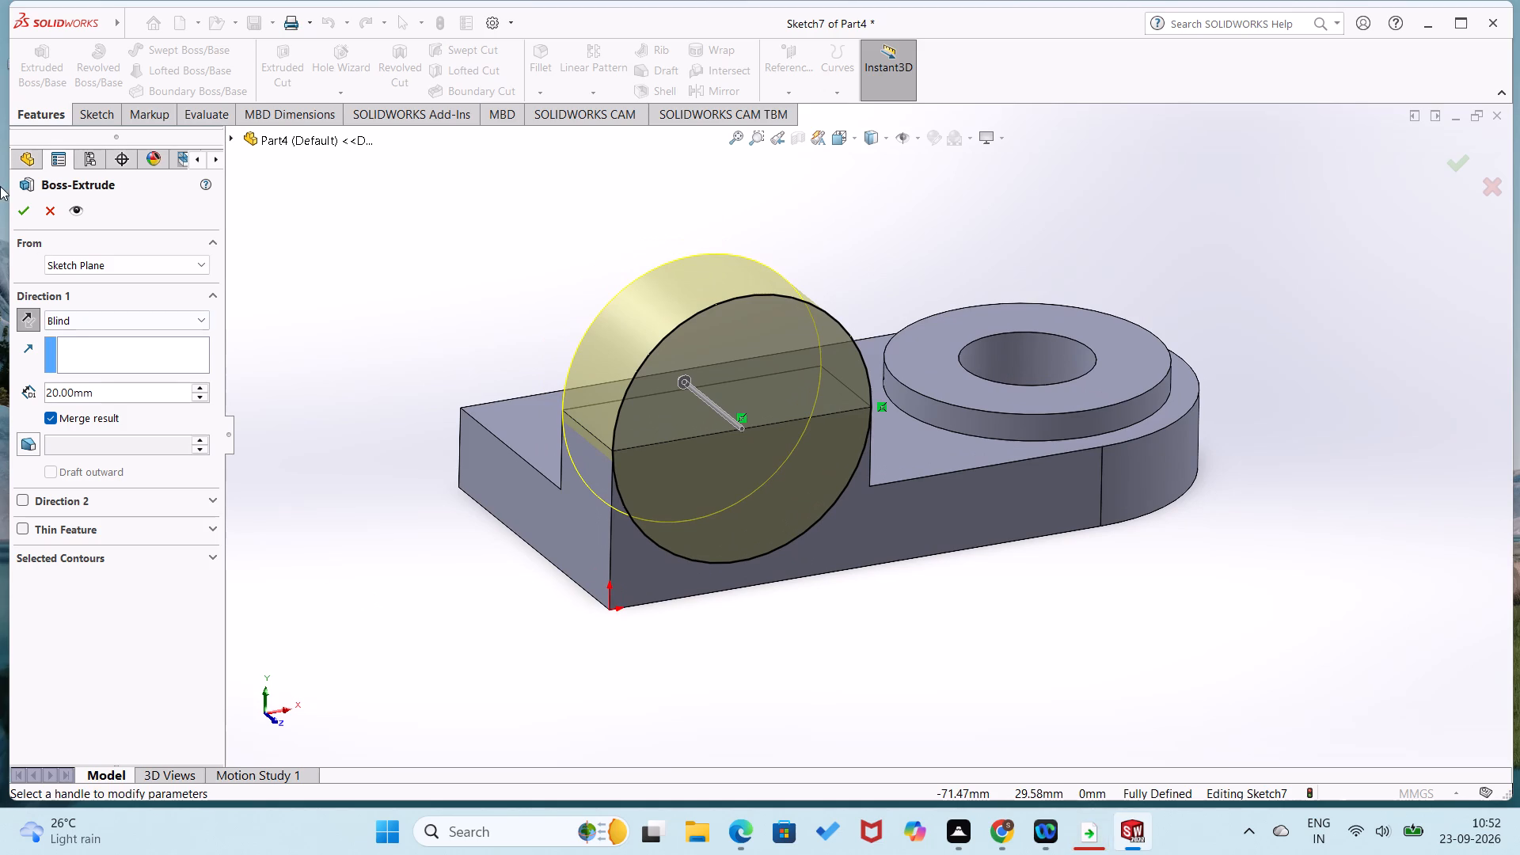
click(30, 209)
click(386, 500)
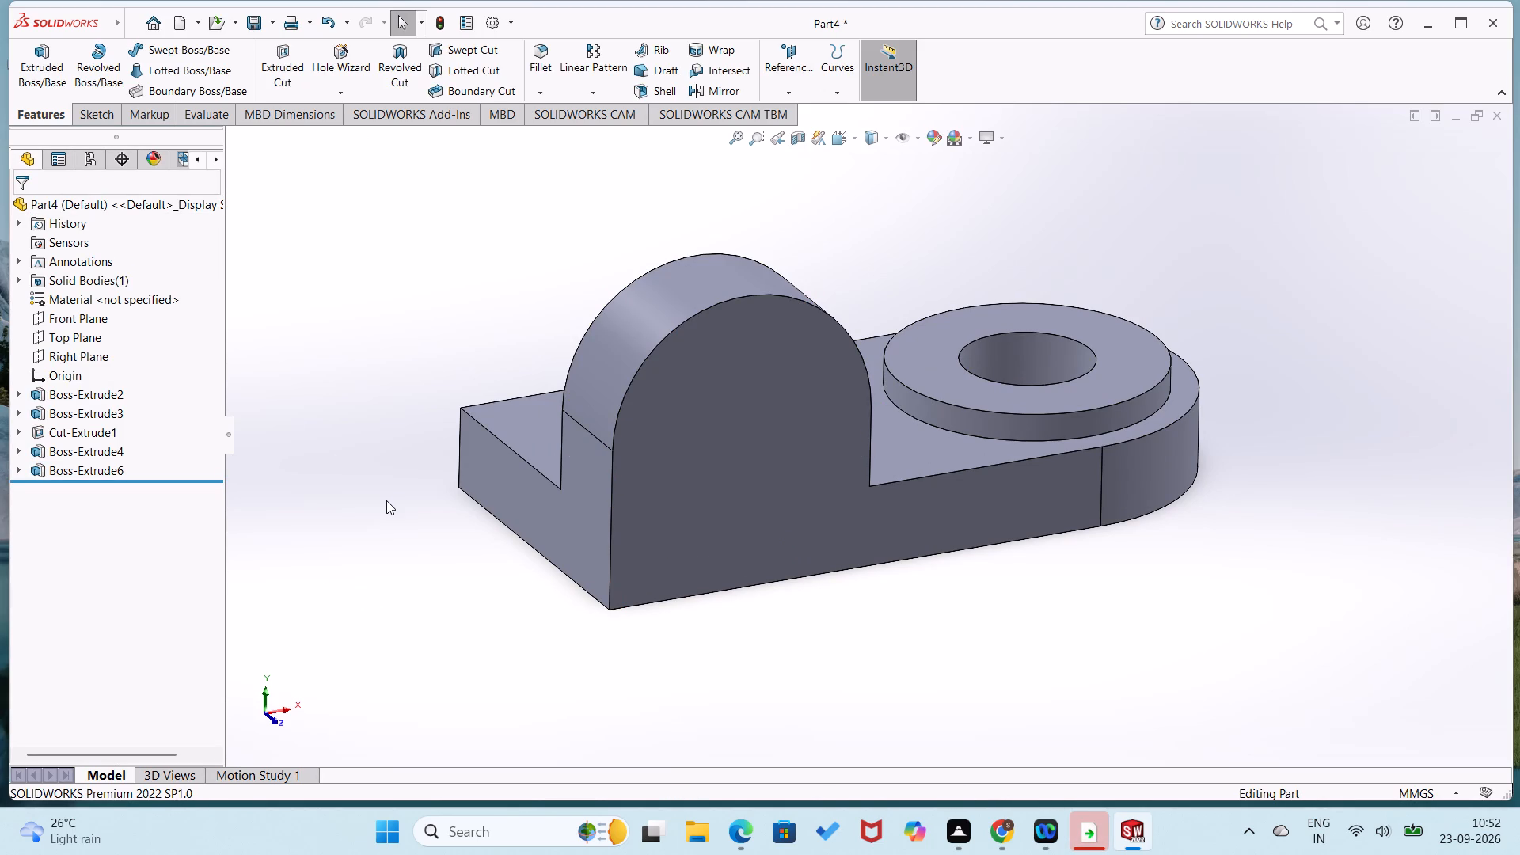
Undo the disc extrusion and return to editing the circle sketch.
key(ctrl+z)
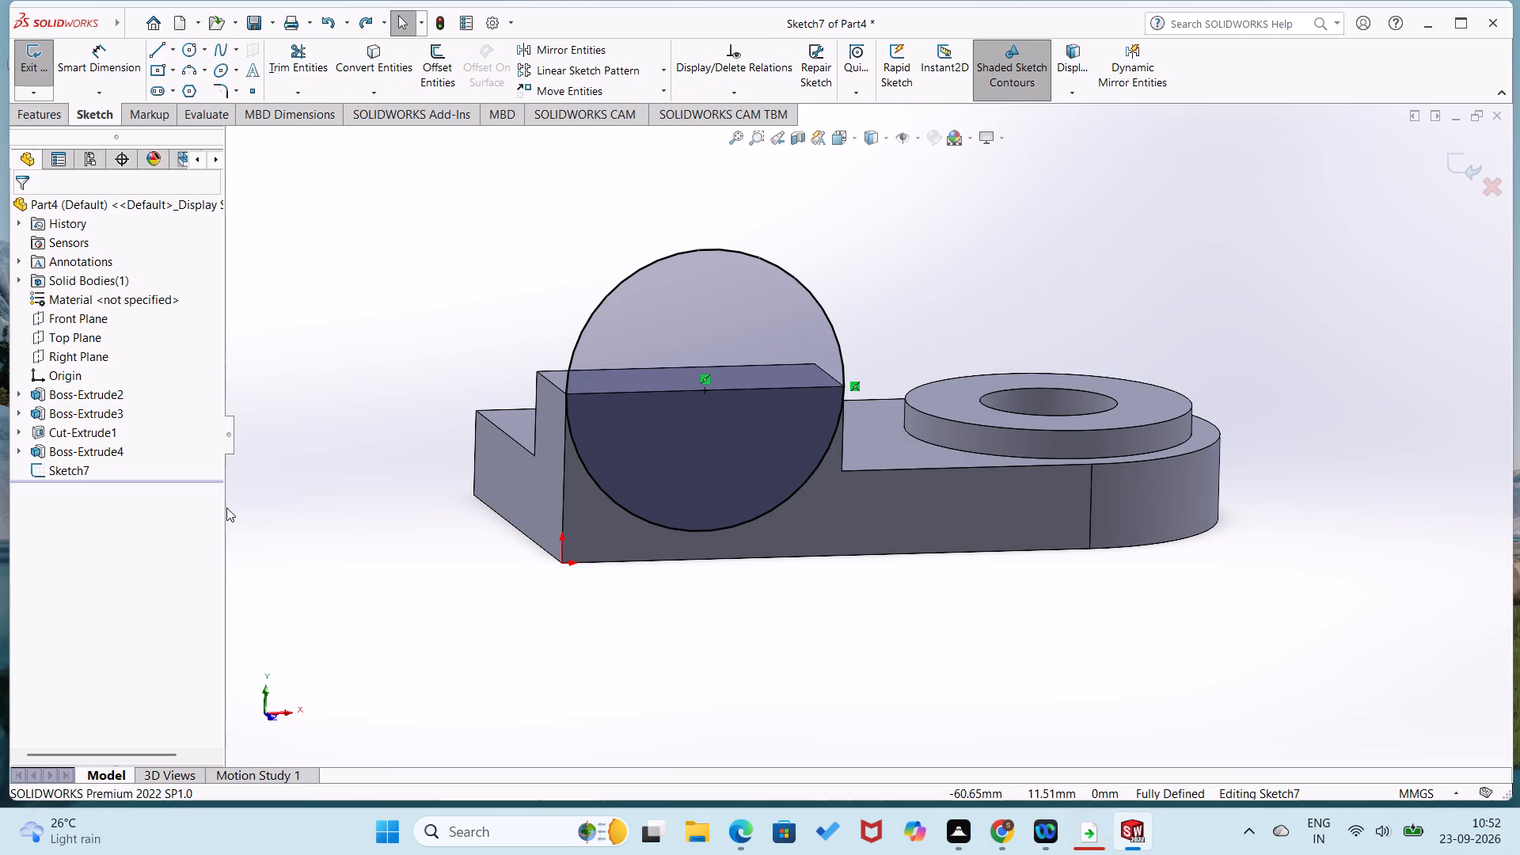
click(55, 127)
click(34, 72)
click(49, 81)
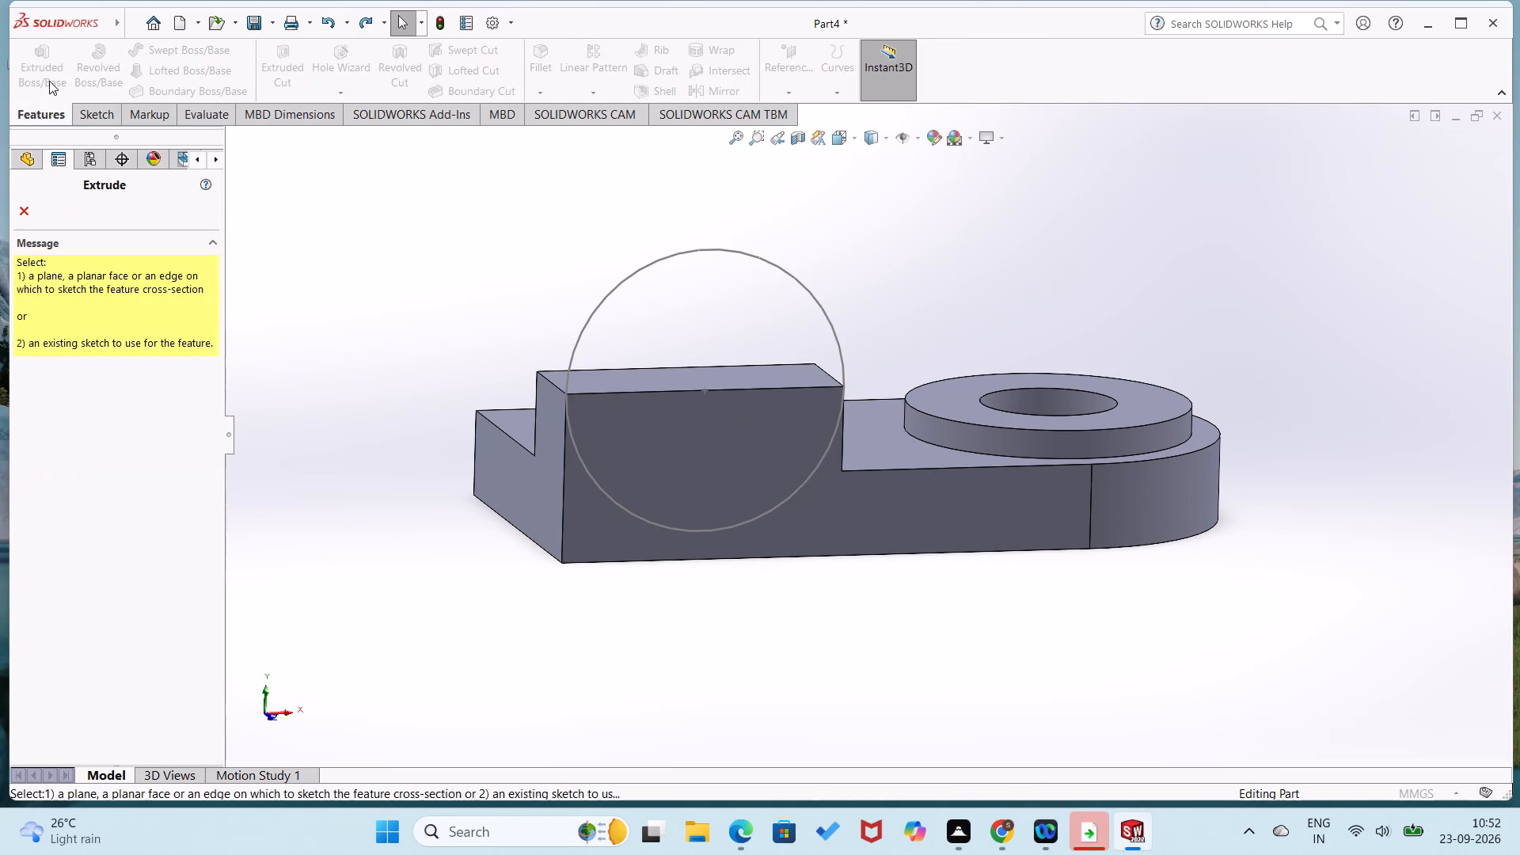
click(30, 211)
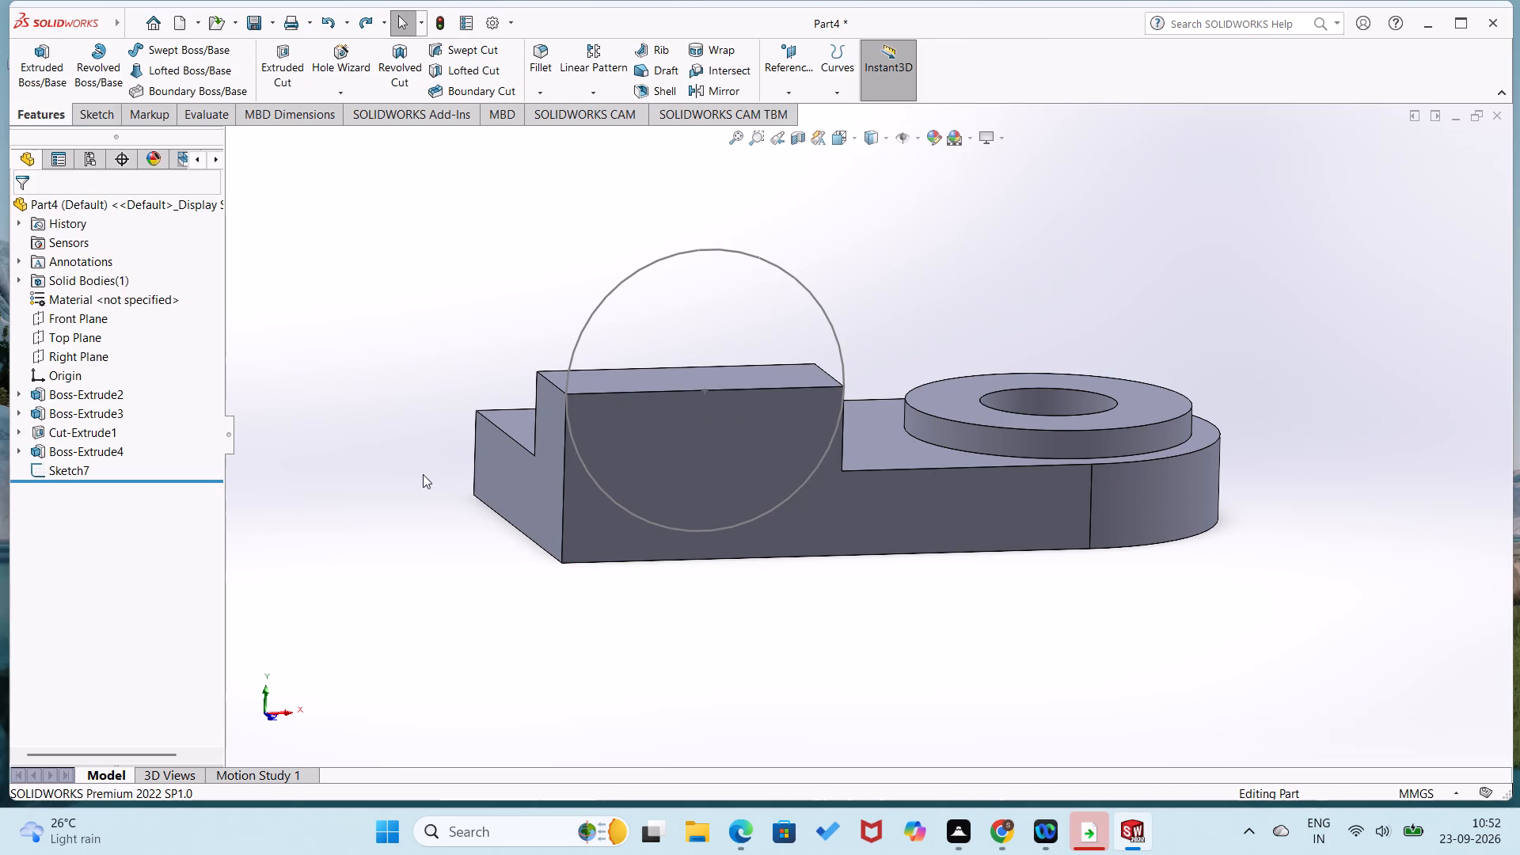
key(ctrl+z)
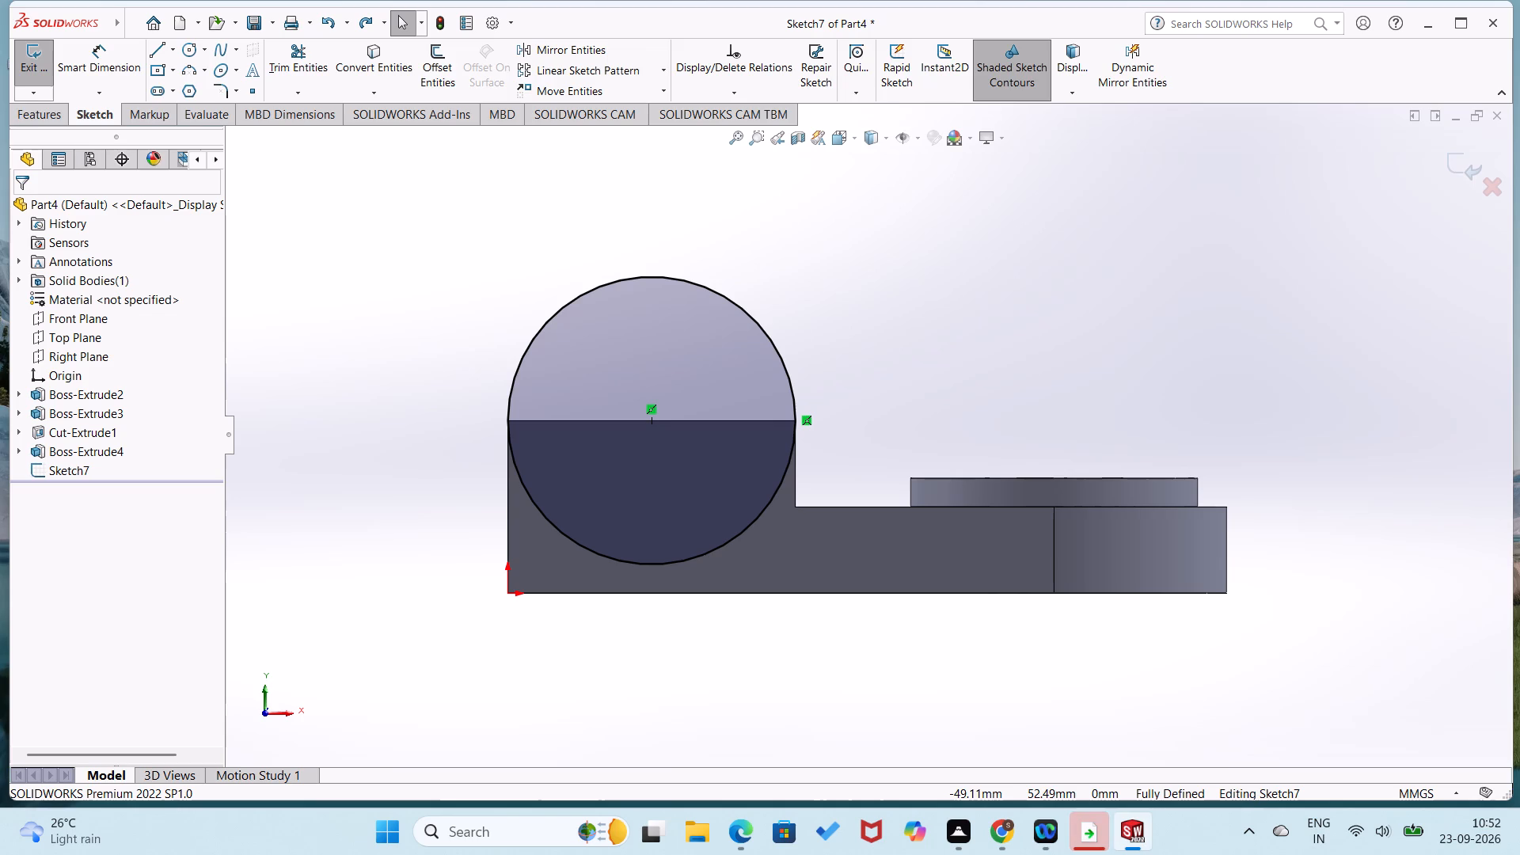
Extrude the circle 20 mm back through the block and 5 mm outward in the second direction.
click(49, 120)
click(47, 85)
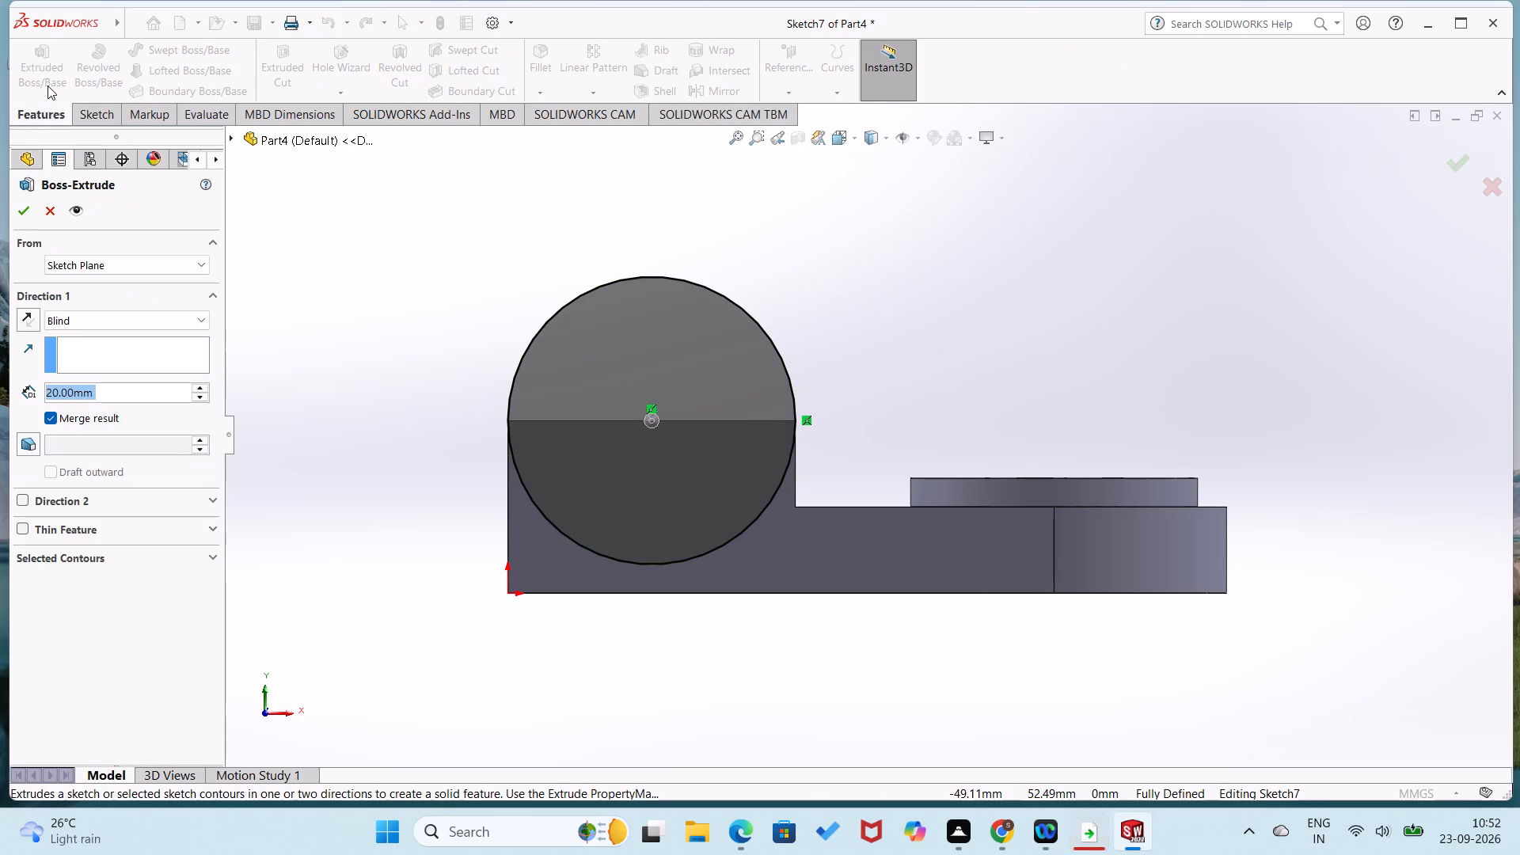
middle_drag(278, 465, 344, 562)
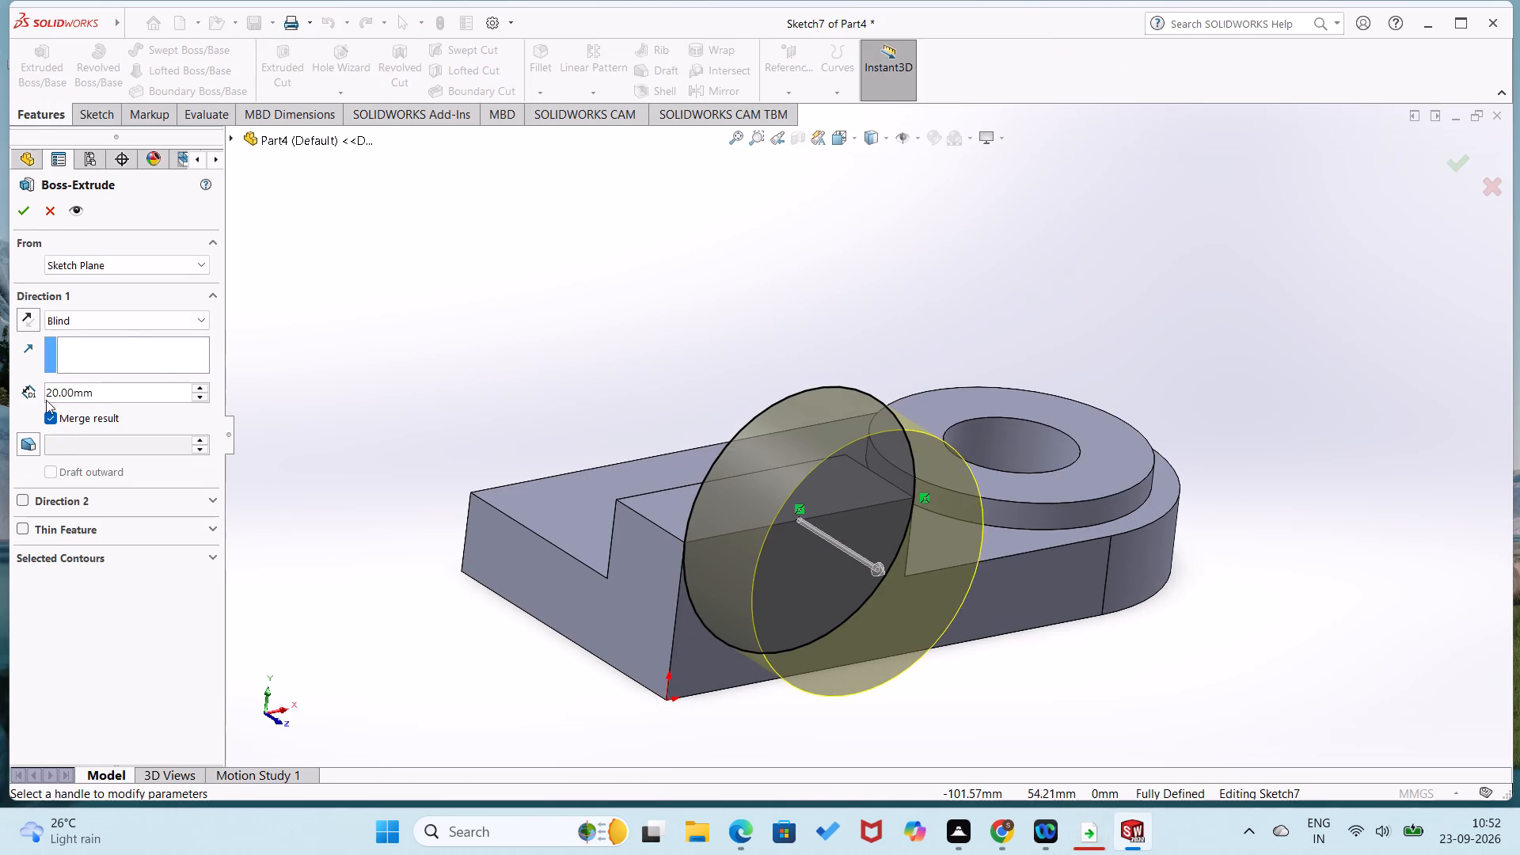
click(25, 313)
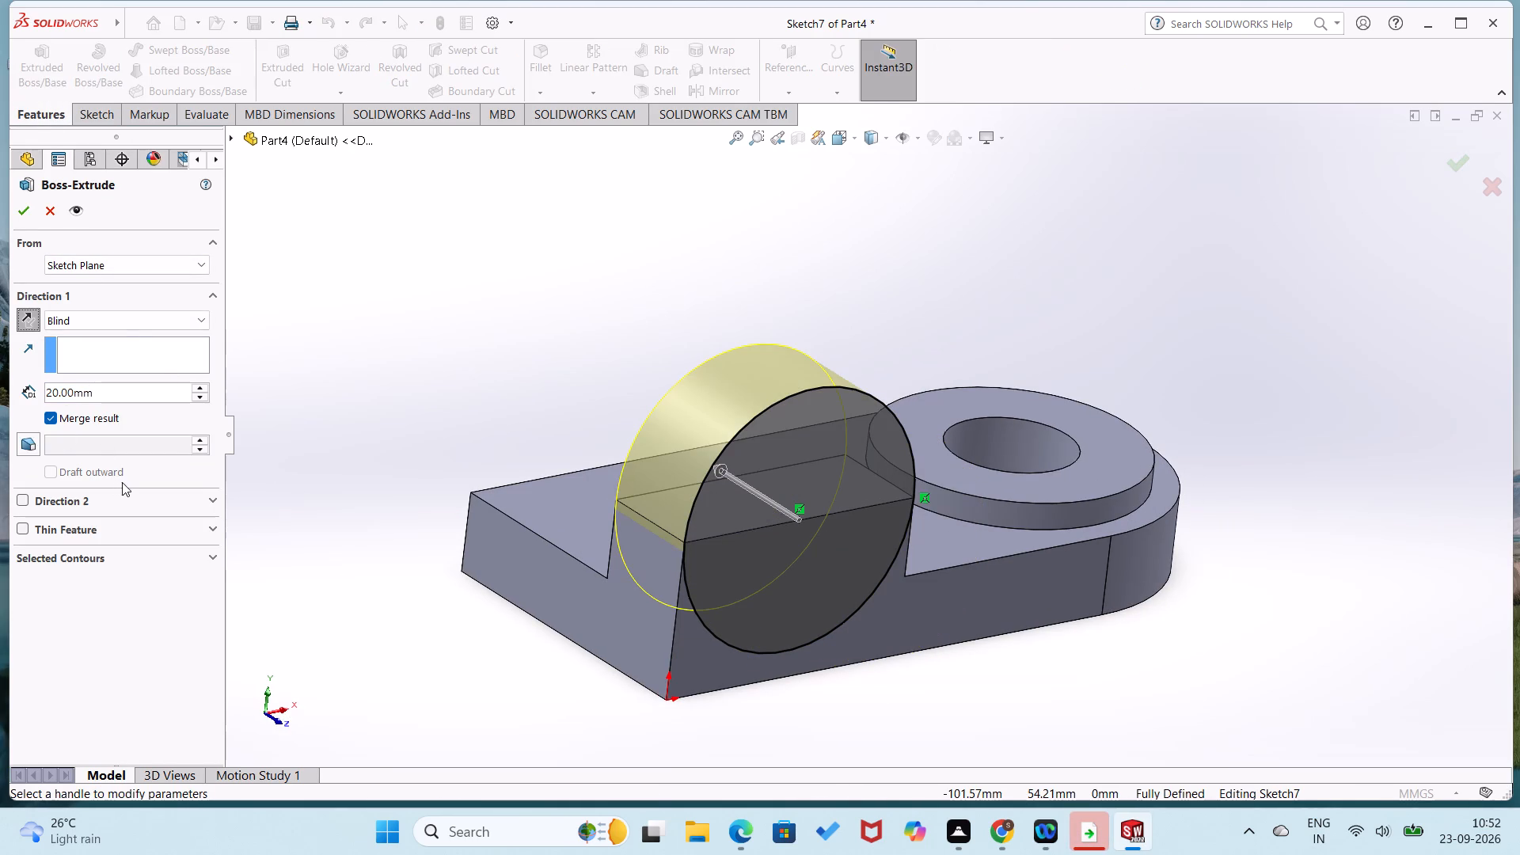
click(17, 500)
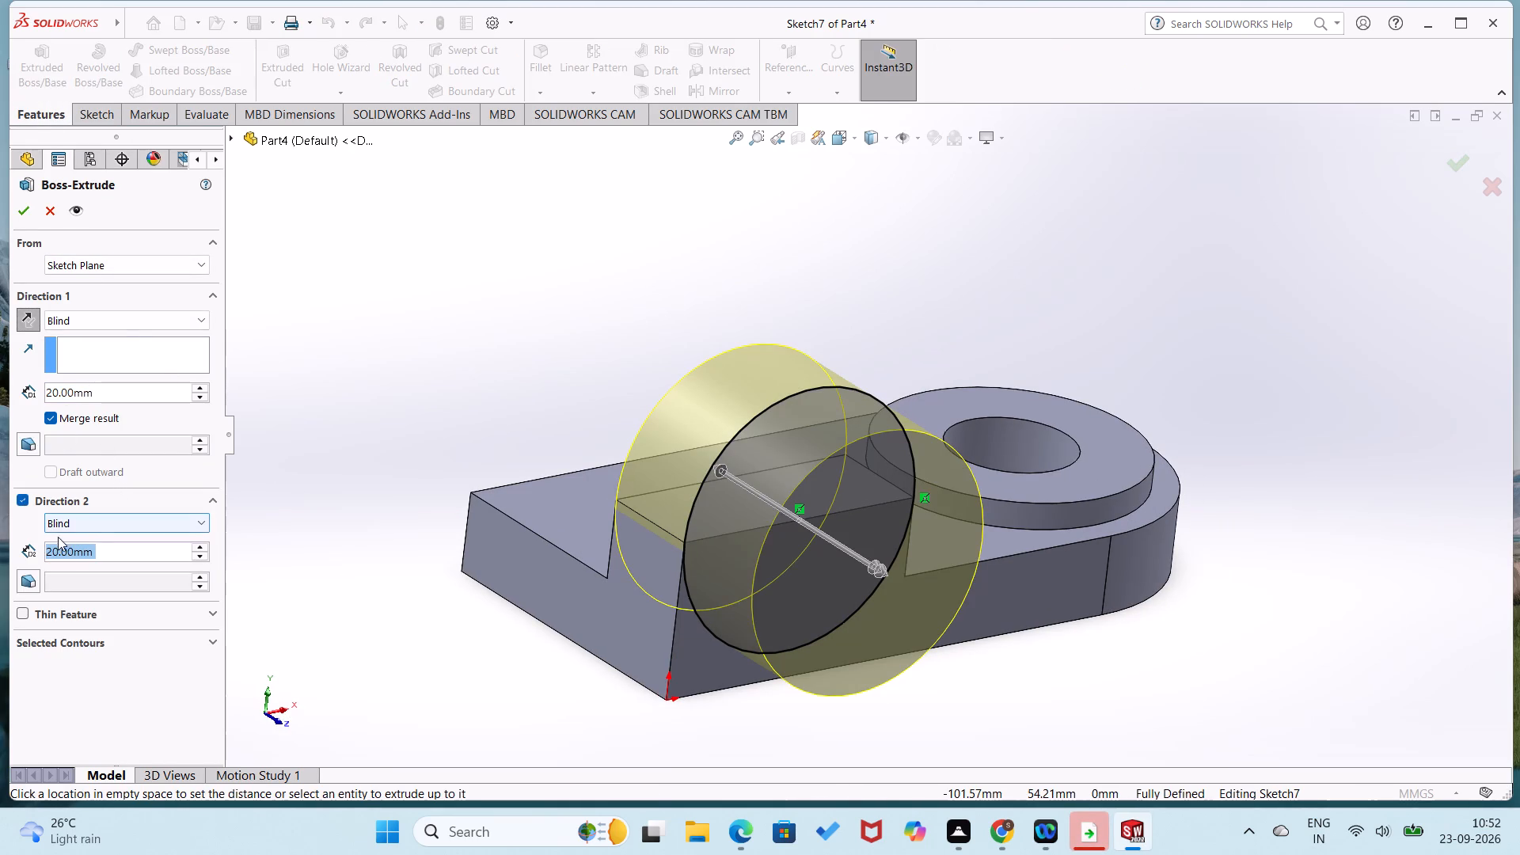
key(5)
key(Return)
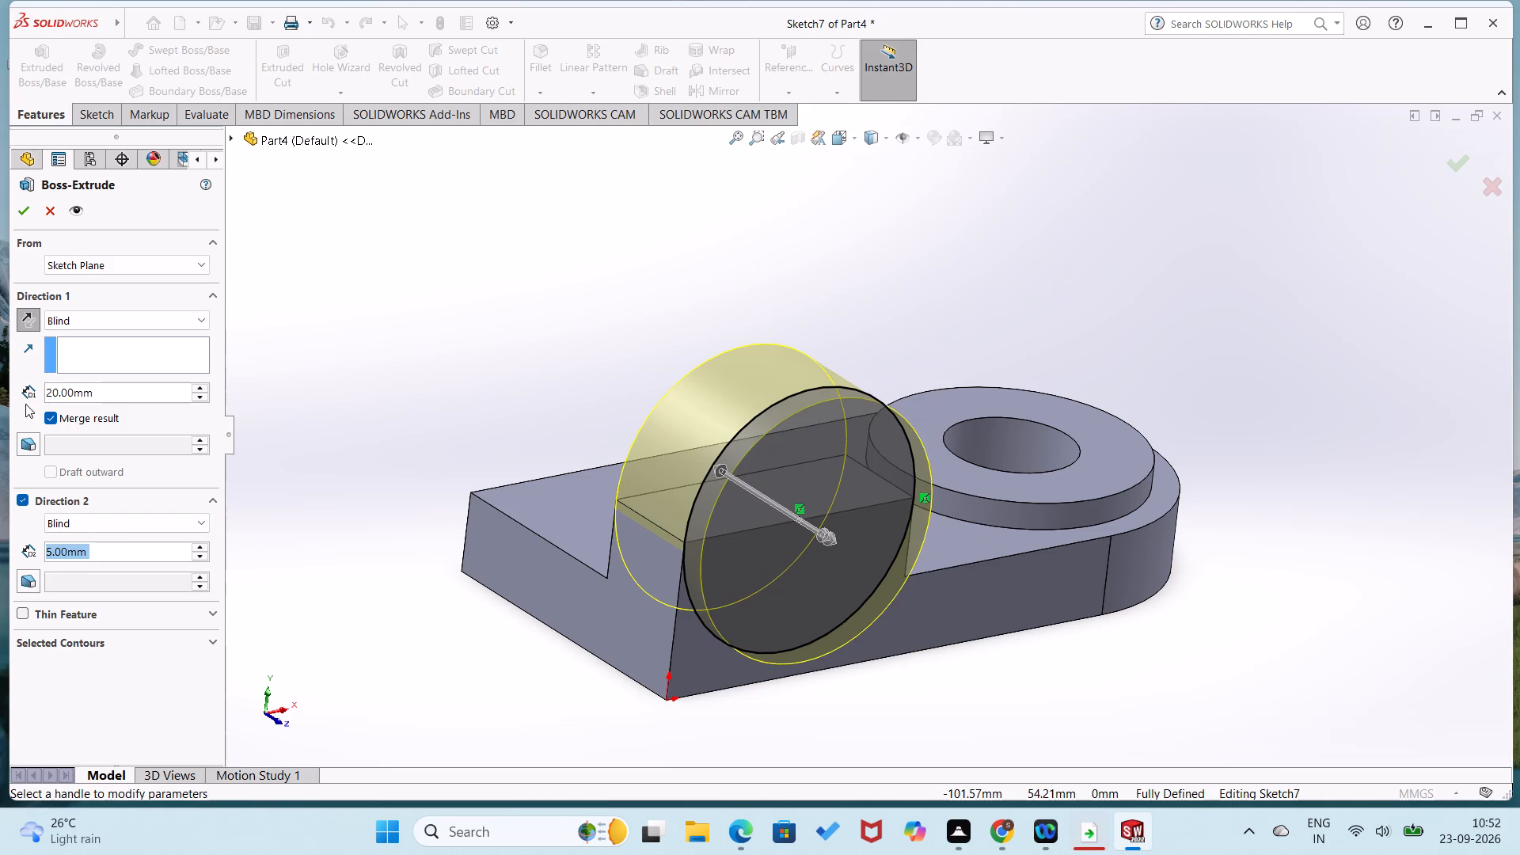
click(16, 203)
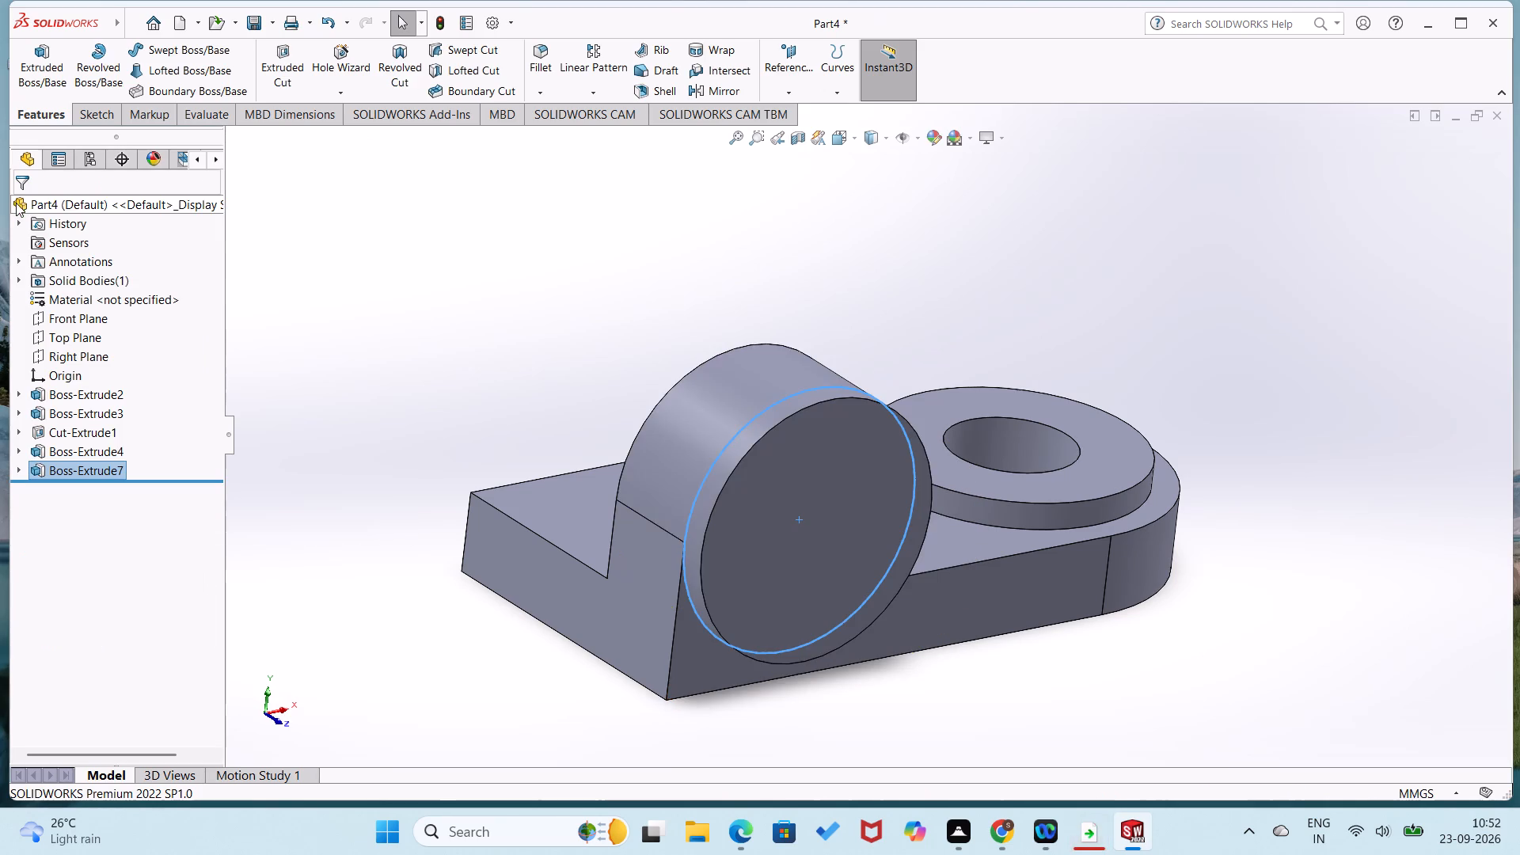
click(359, 309)
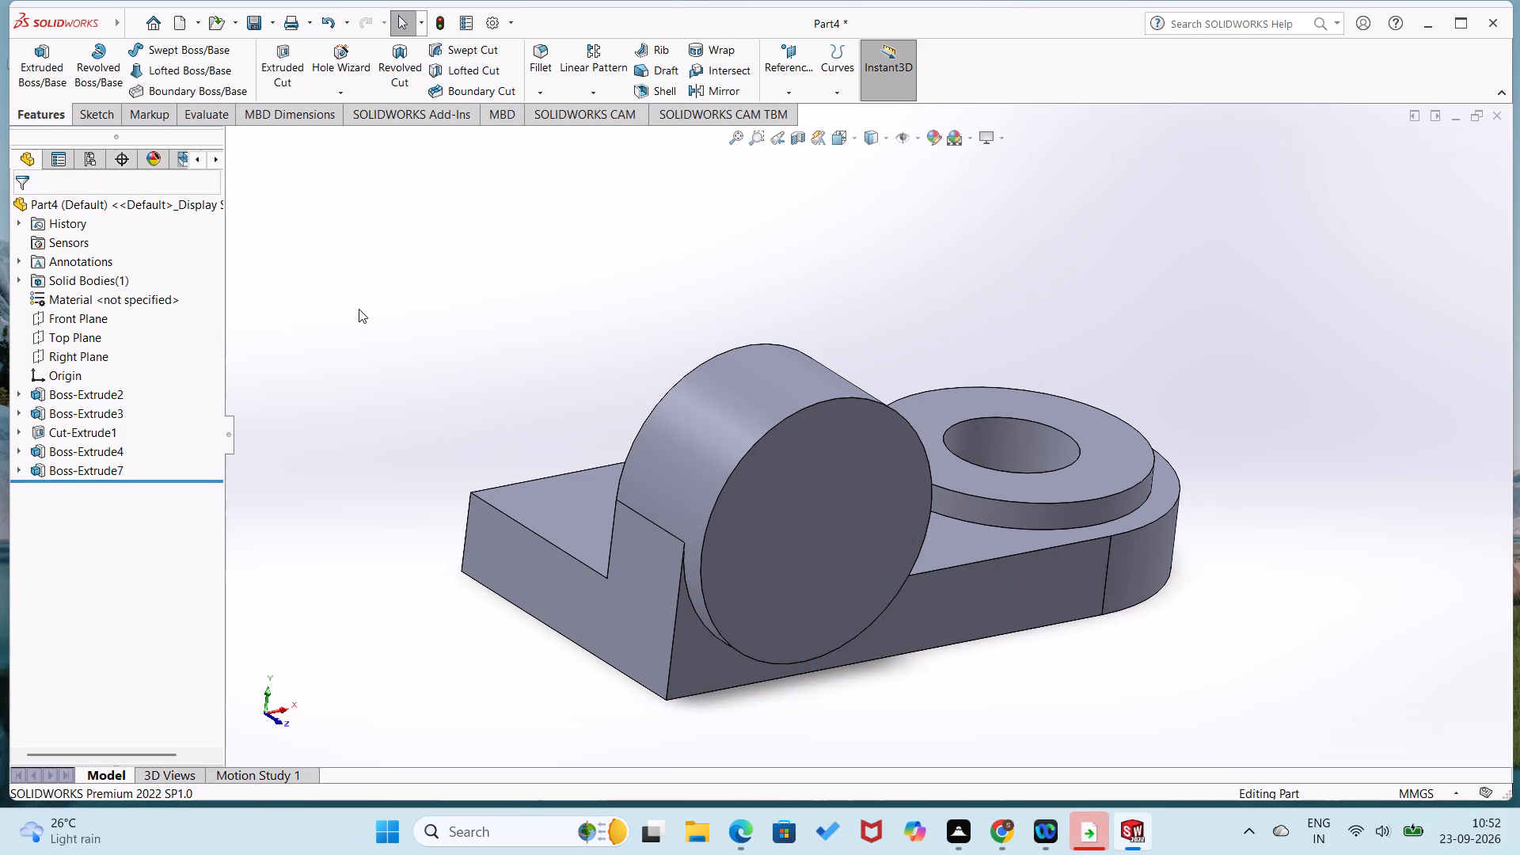
On the plate's opposite long side face, sketch a closed round-topped profile with a 50 mm base, vertical sides and a 25 mm radius tangent arc.
middle_drag(359, 309, 395, 393)
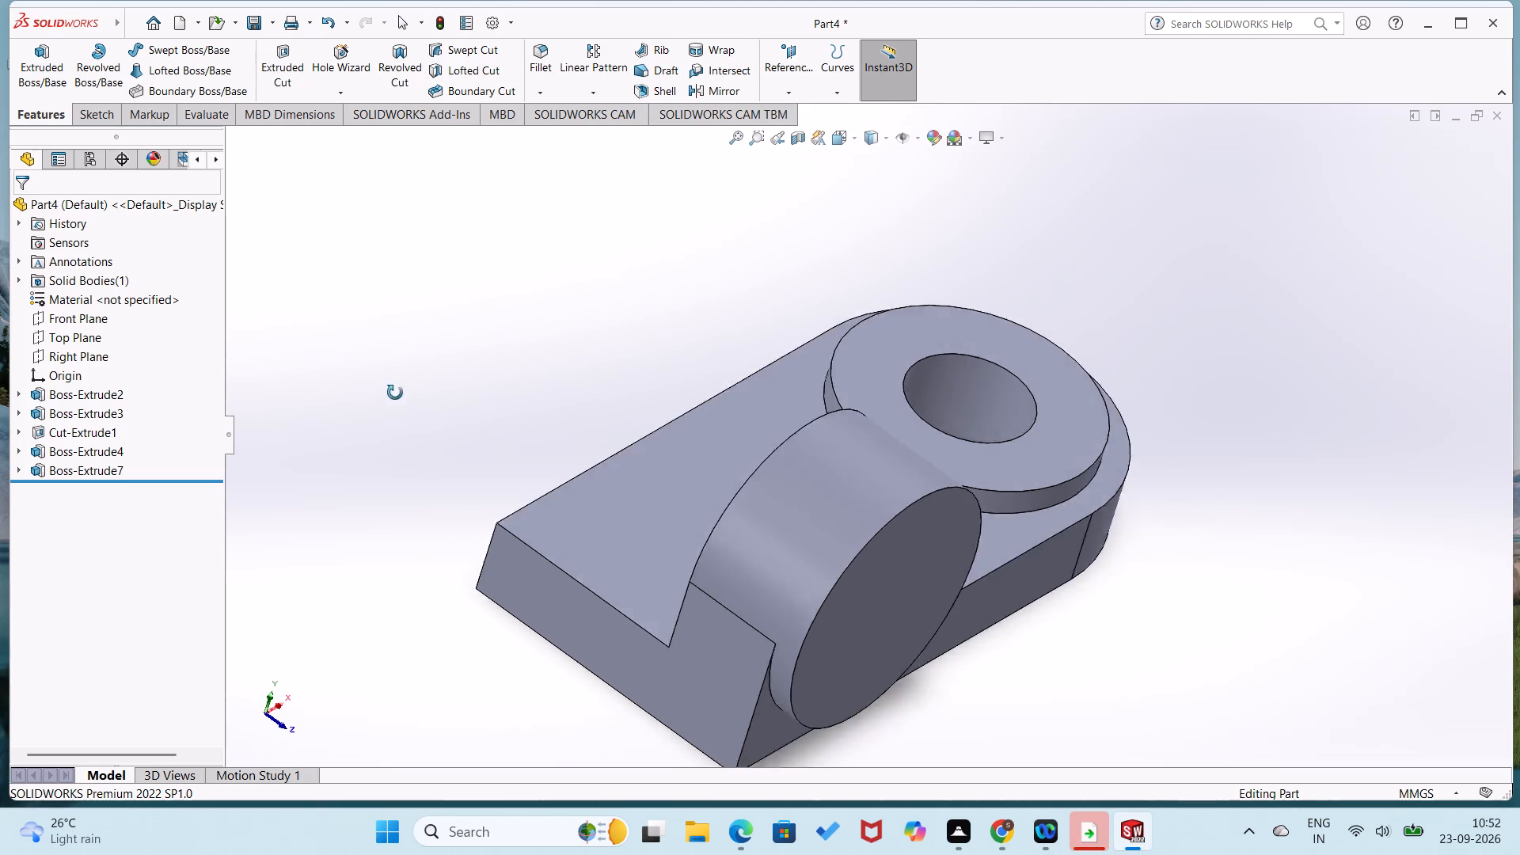
middle_drag(395, 393, 473, 503)
right_click(656, 460)
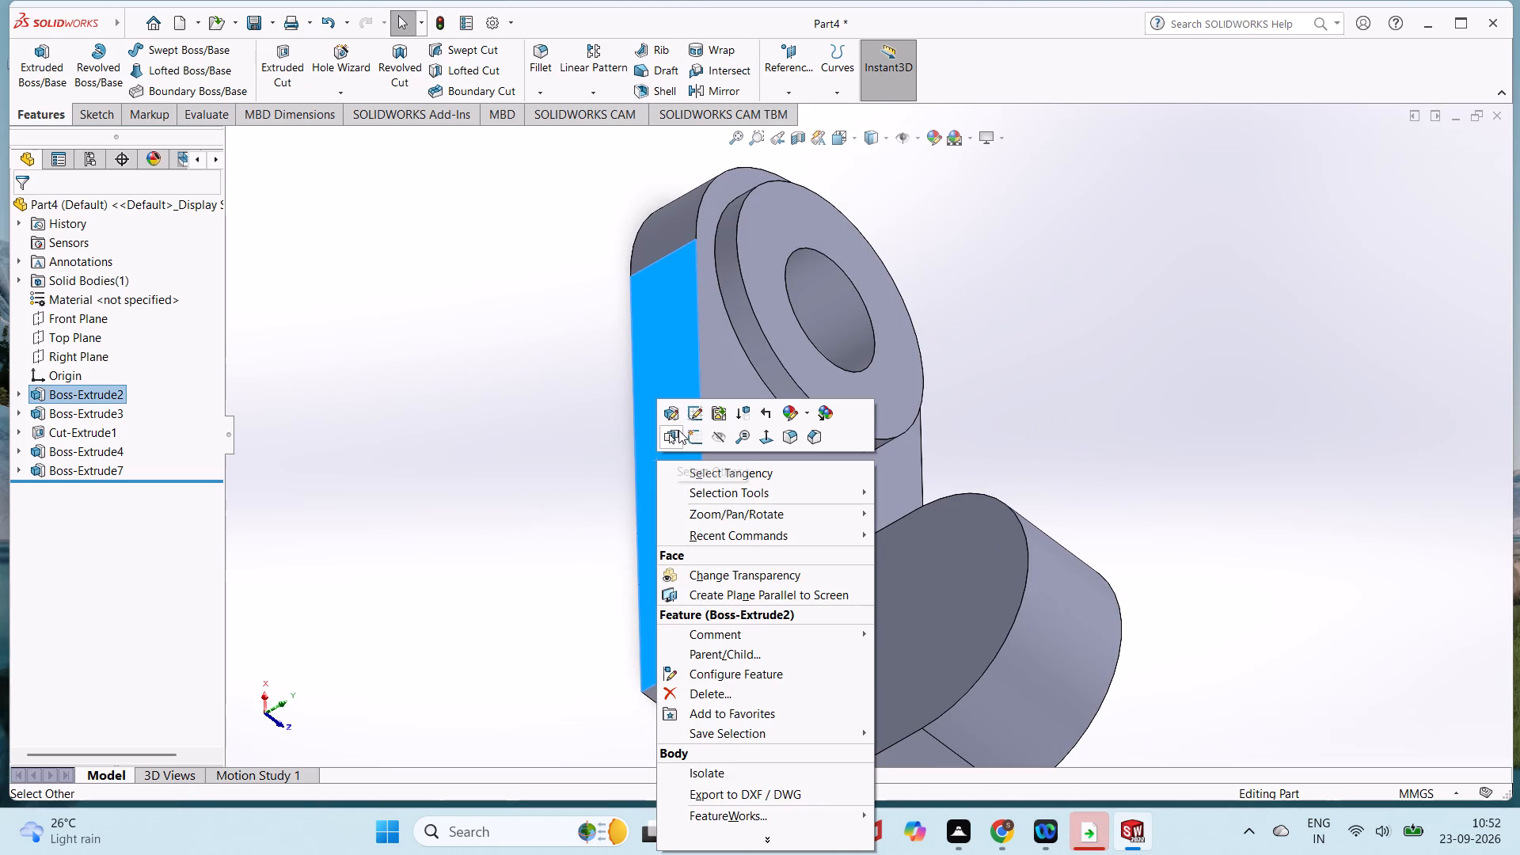
click(699, 438)
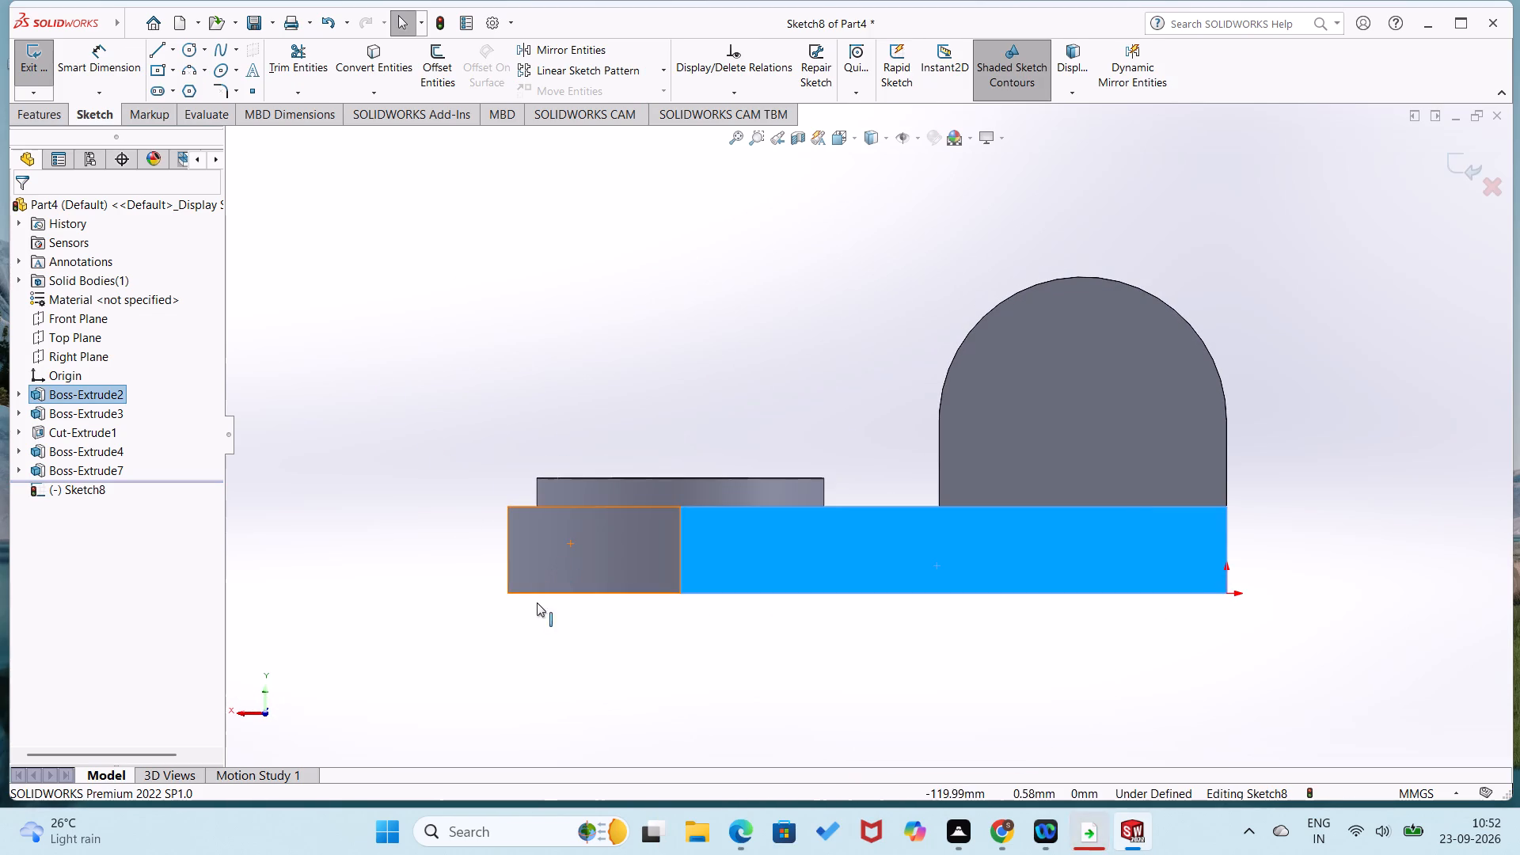
click(537, 608)
right_drag(766, 334, 658, 405)
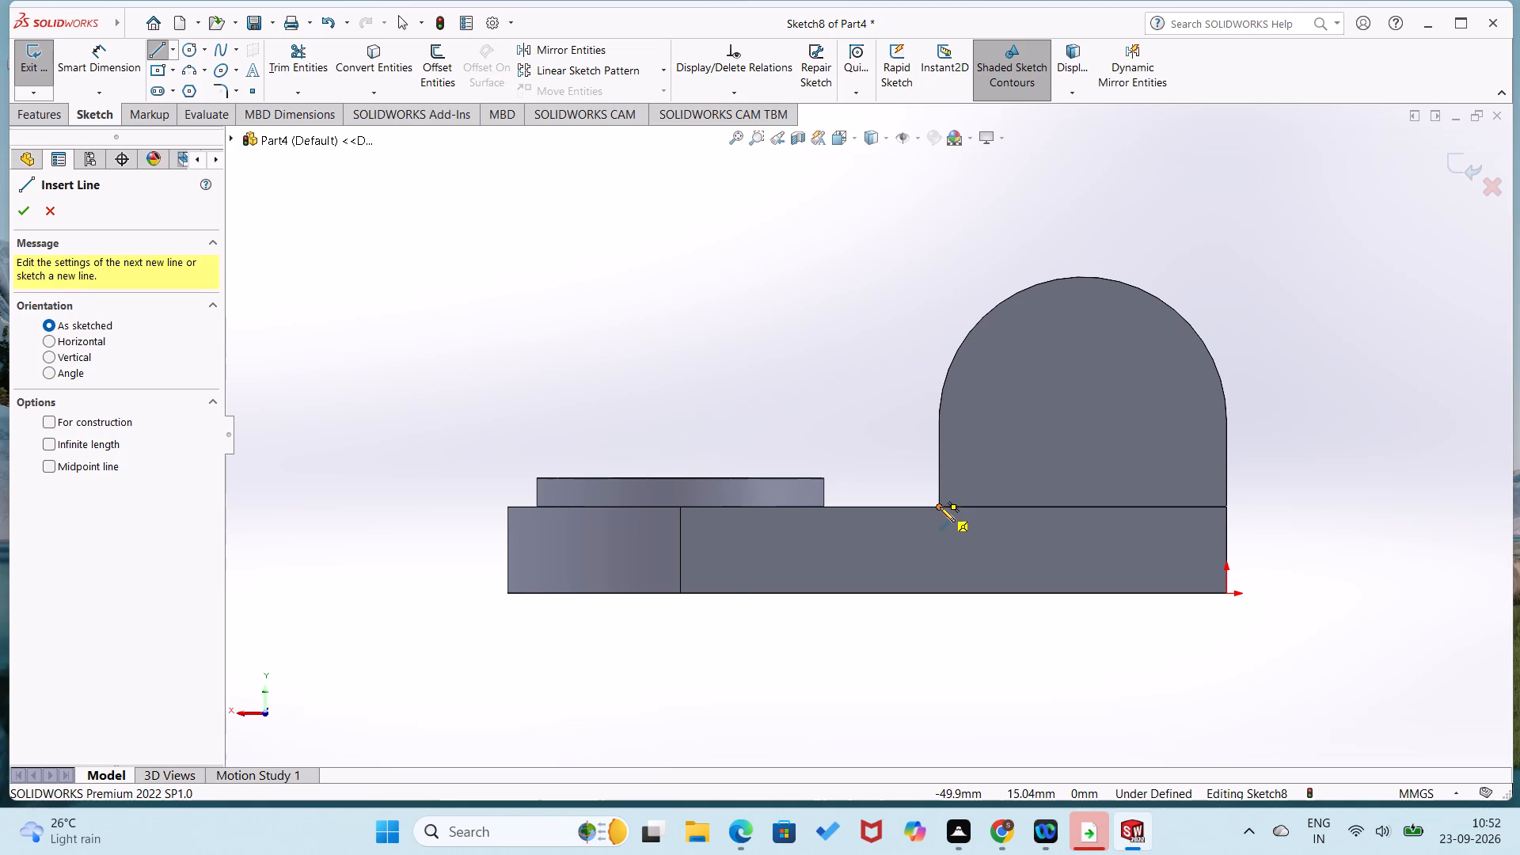
click(940, 506)
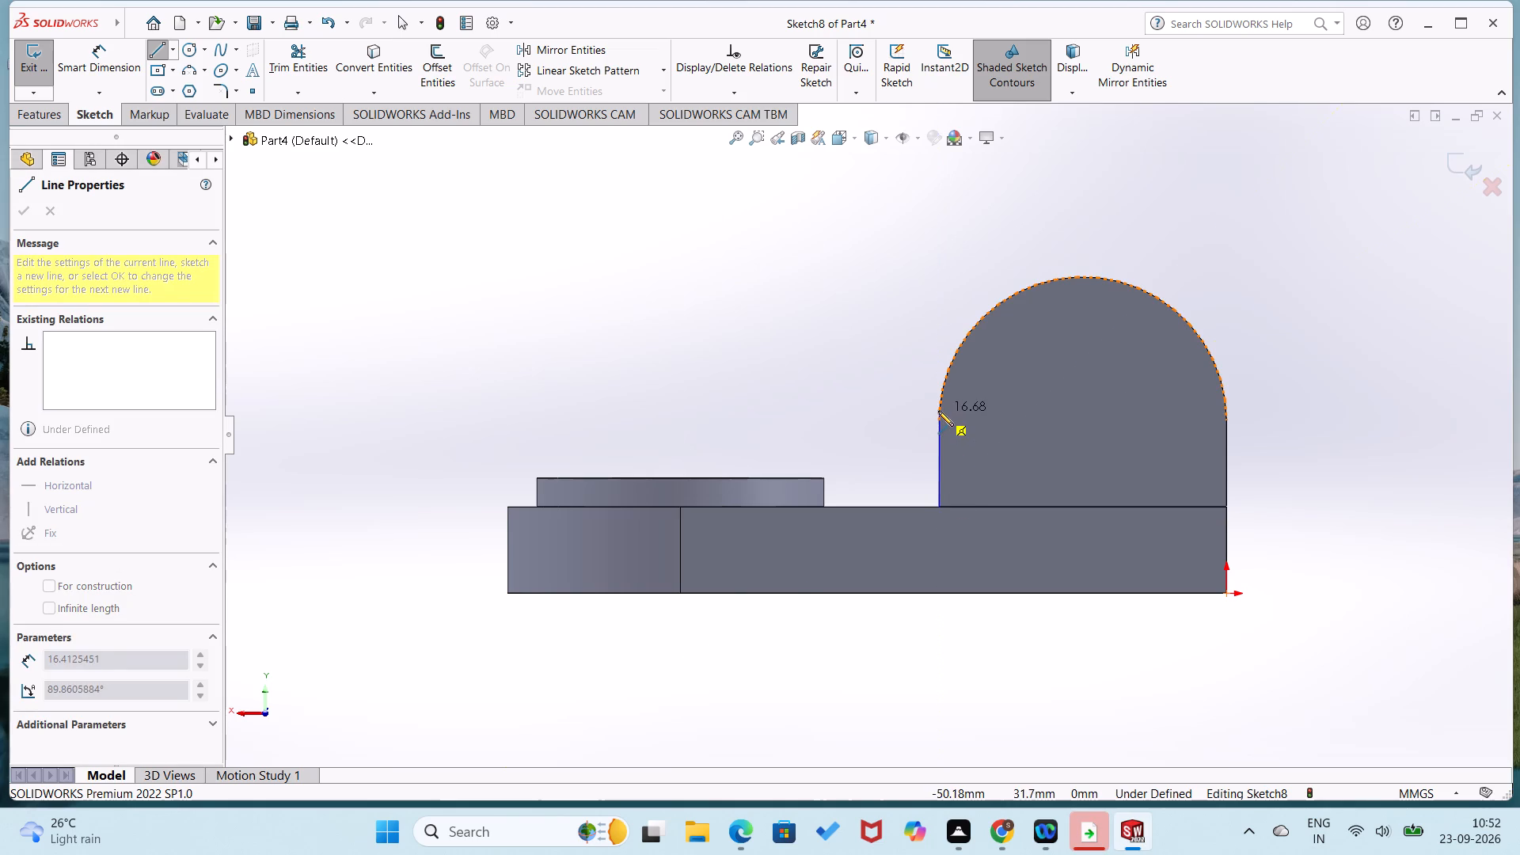
click(937, 420)
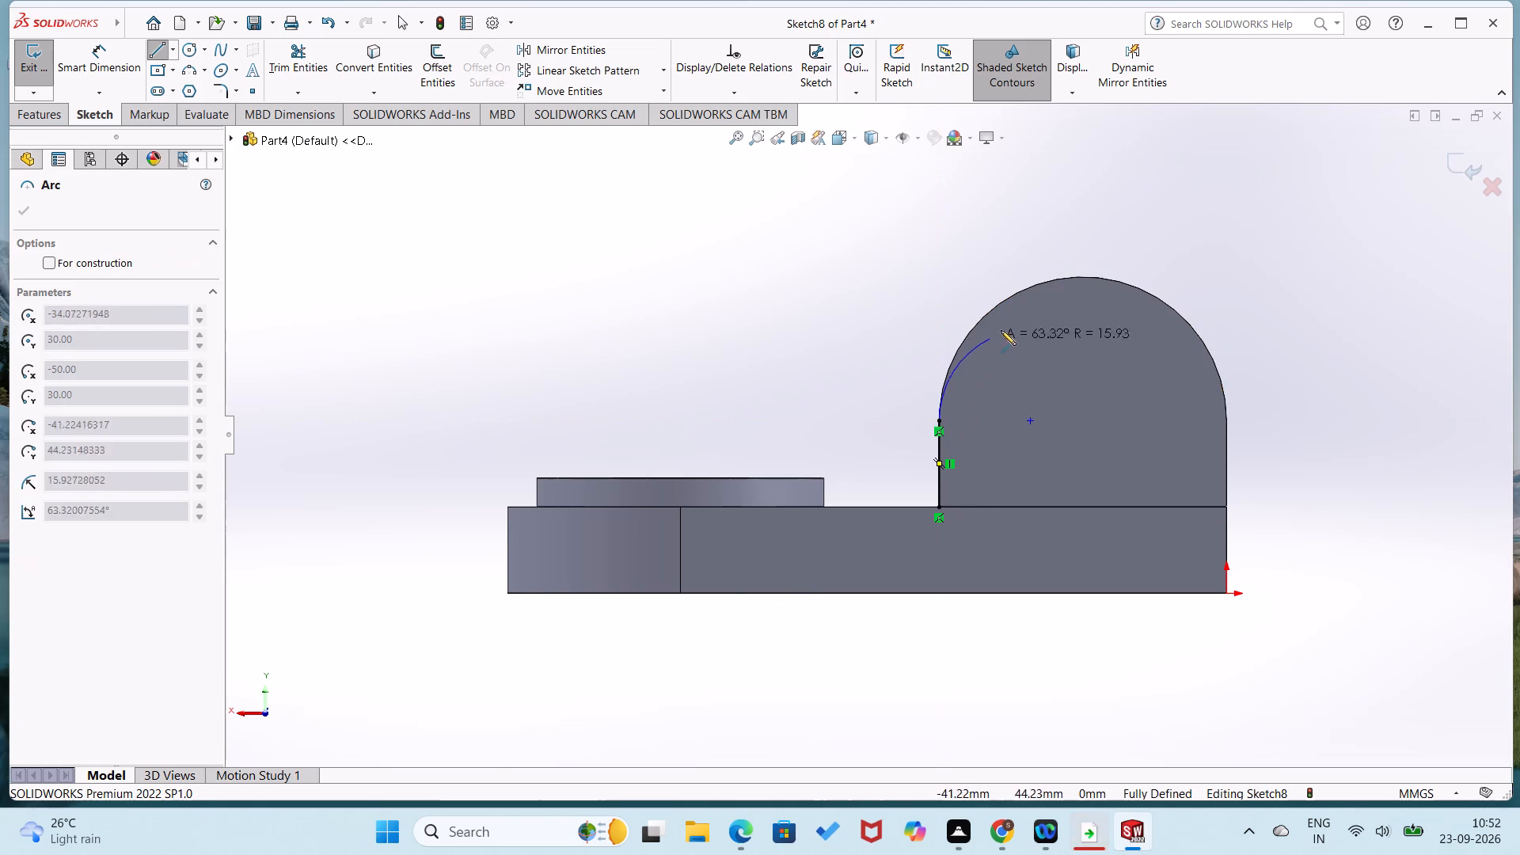
click(1226, 421)
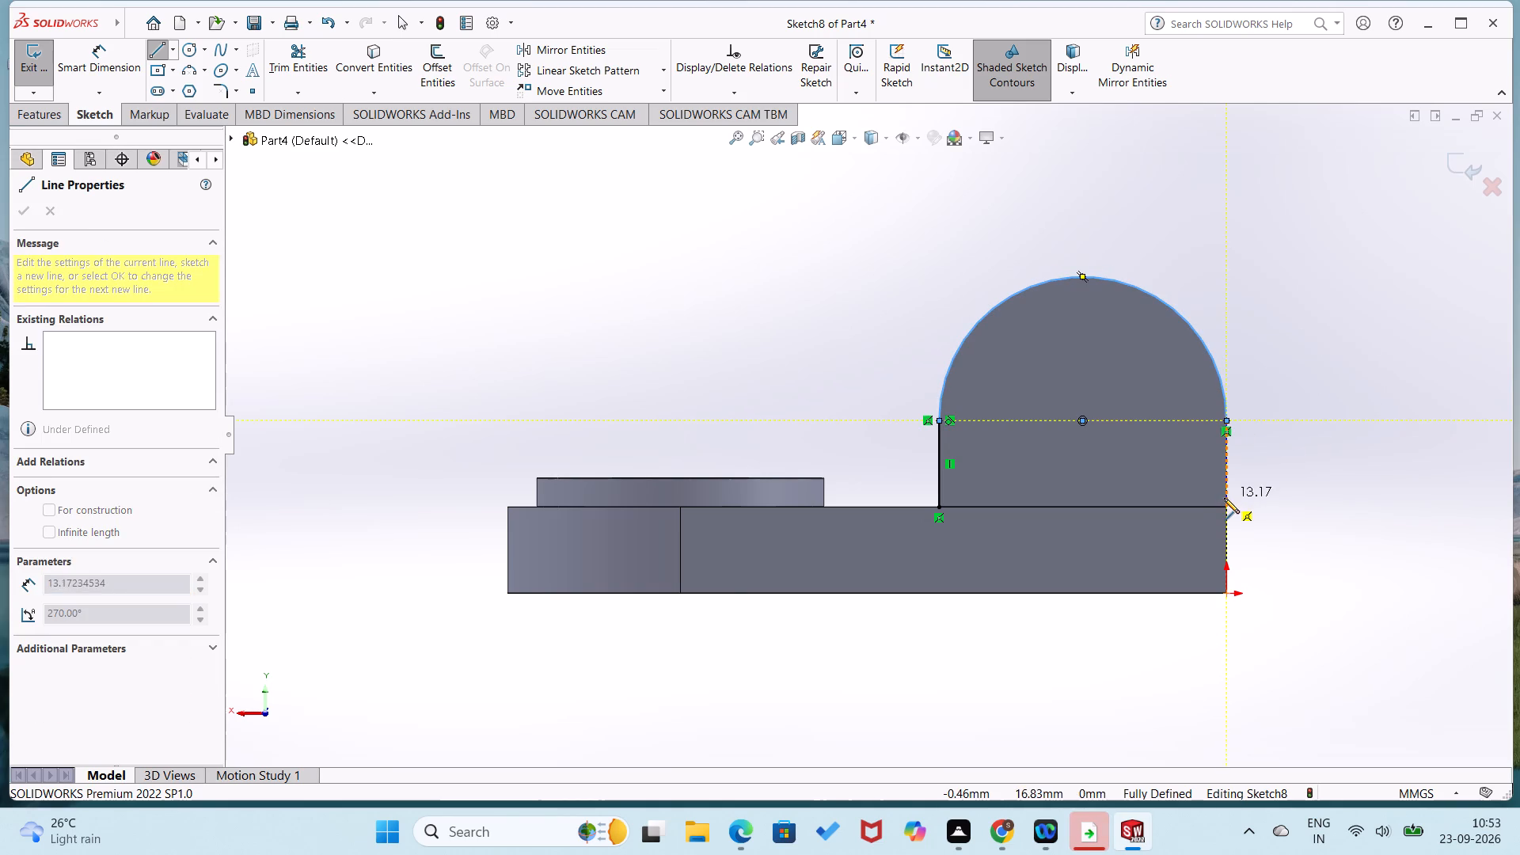
click(1225, 508)
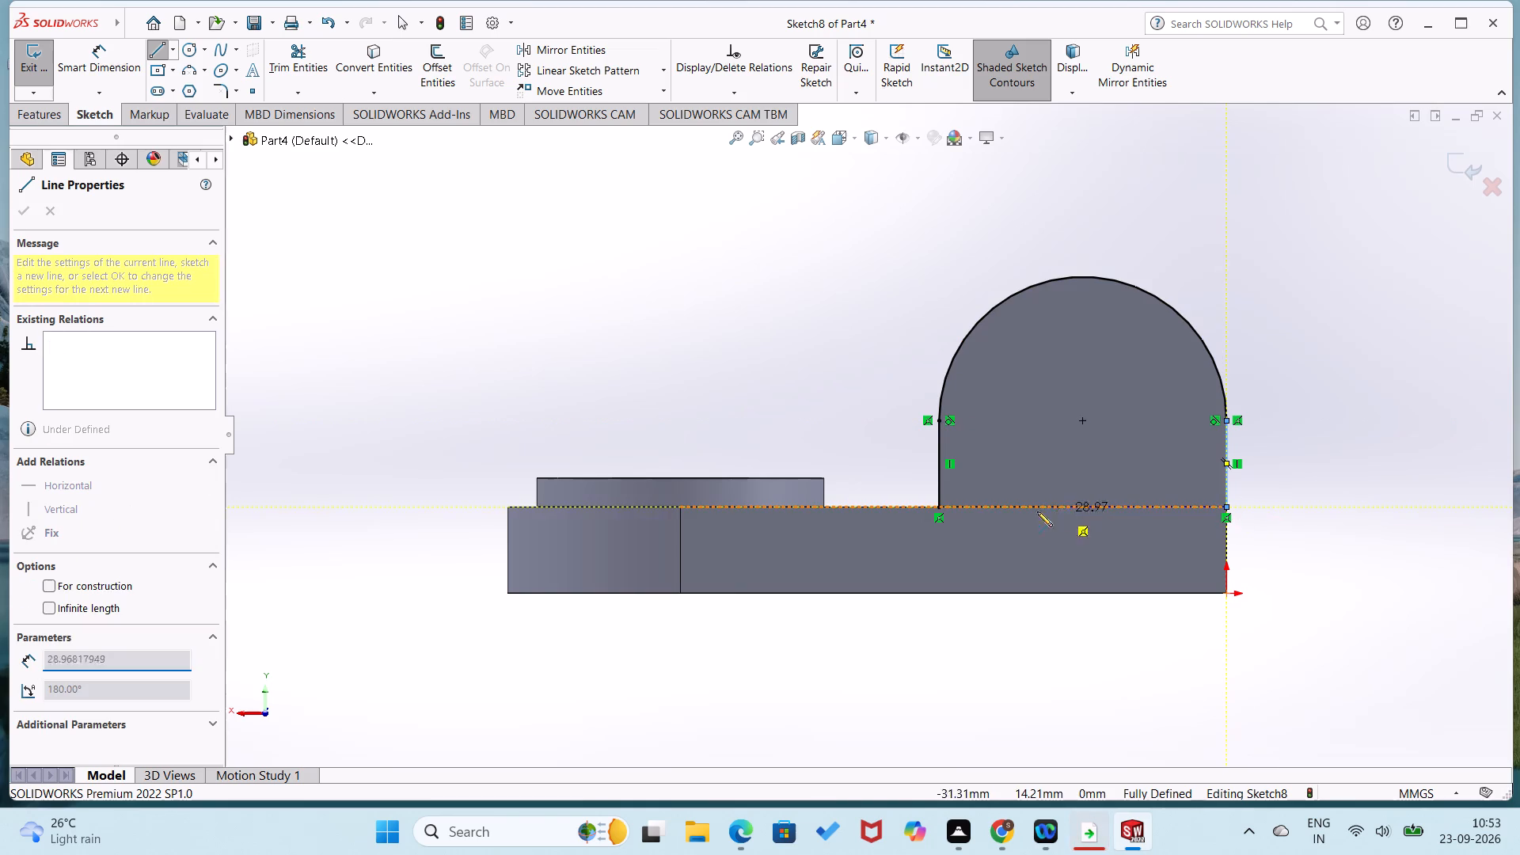
click(939, 507)
right_drag(899, 417, 903, 295)
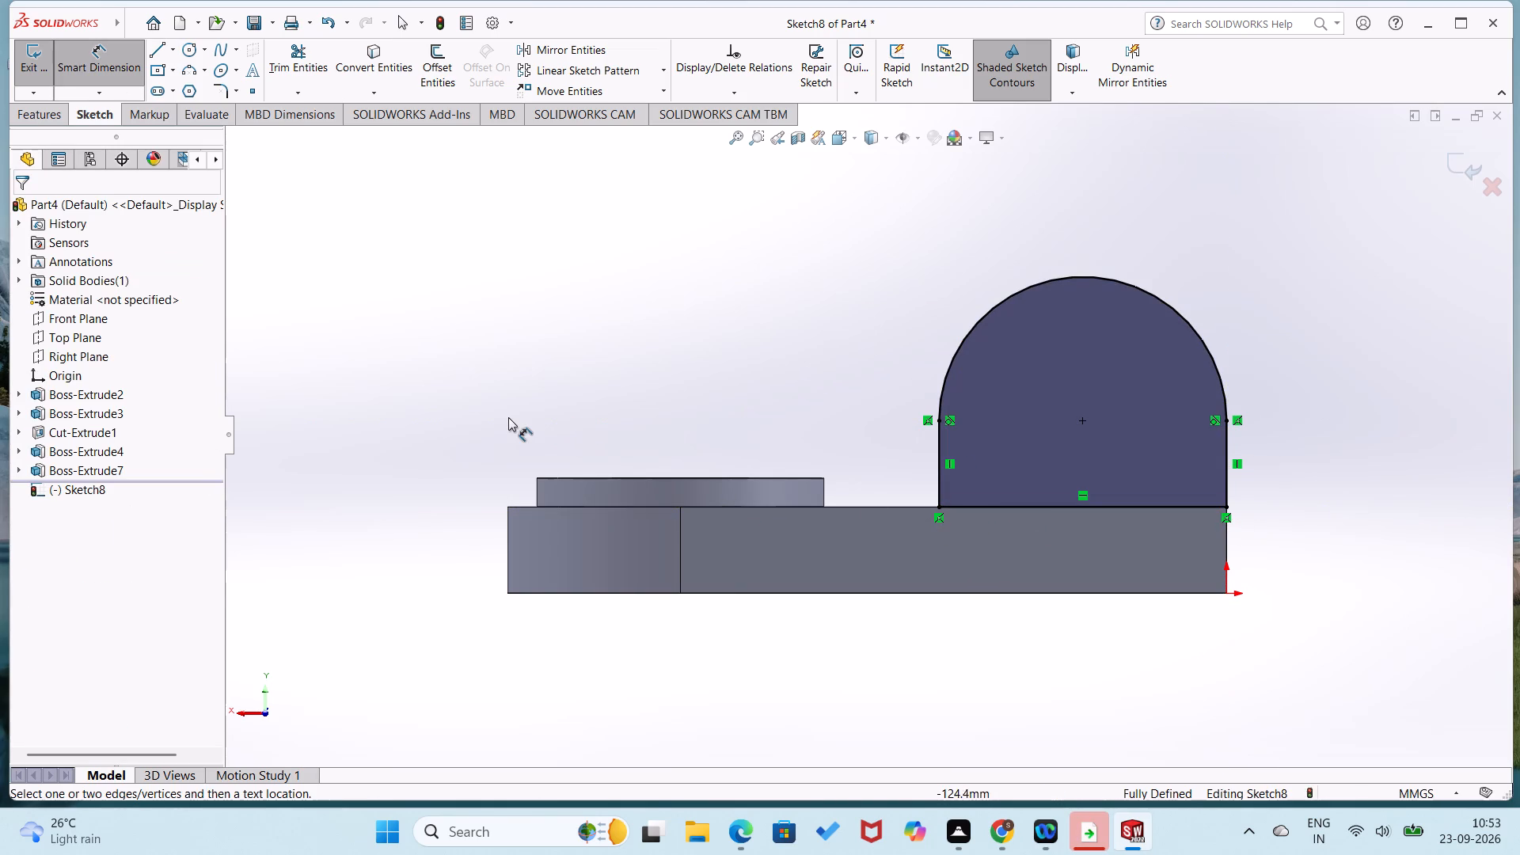
Extrude the round-topped profile 20 mm inward over the plate and 5 mm outward in the second direction.
middle_drag(504, 415, 412, 472)
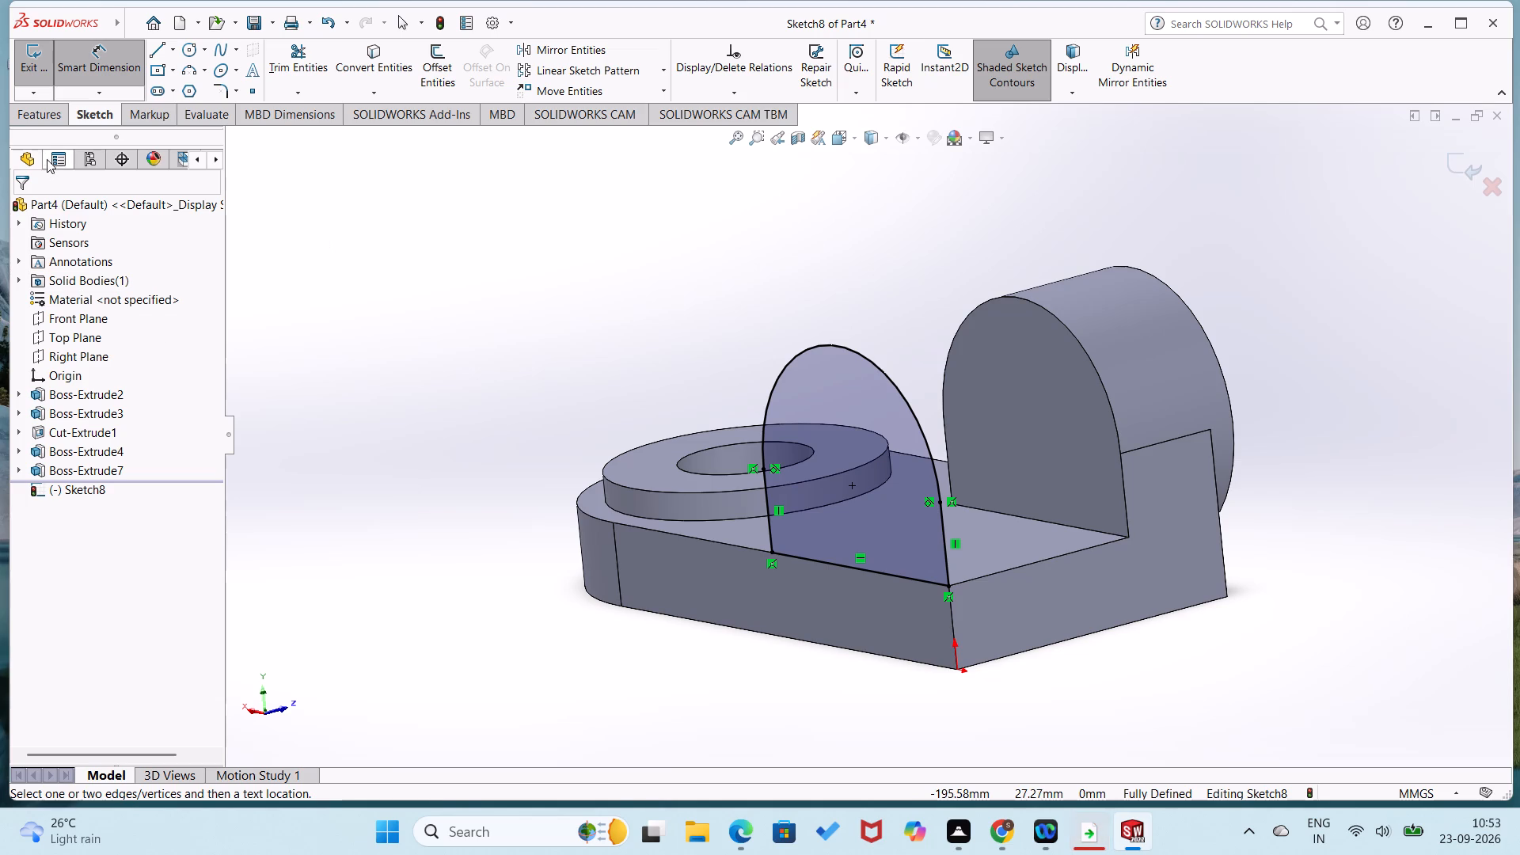
click(20, 119)
click(44, 78)
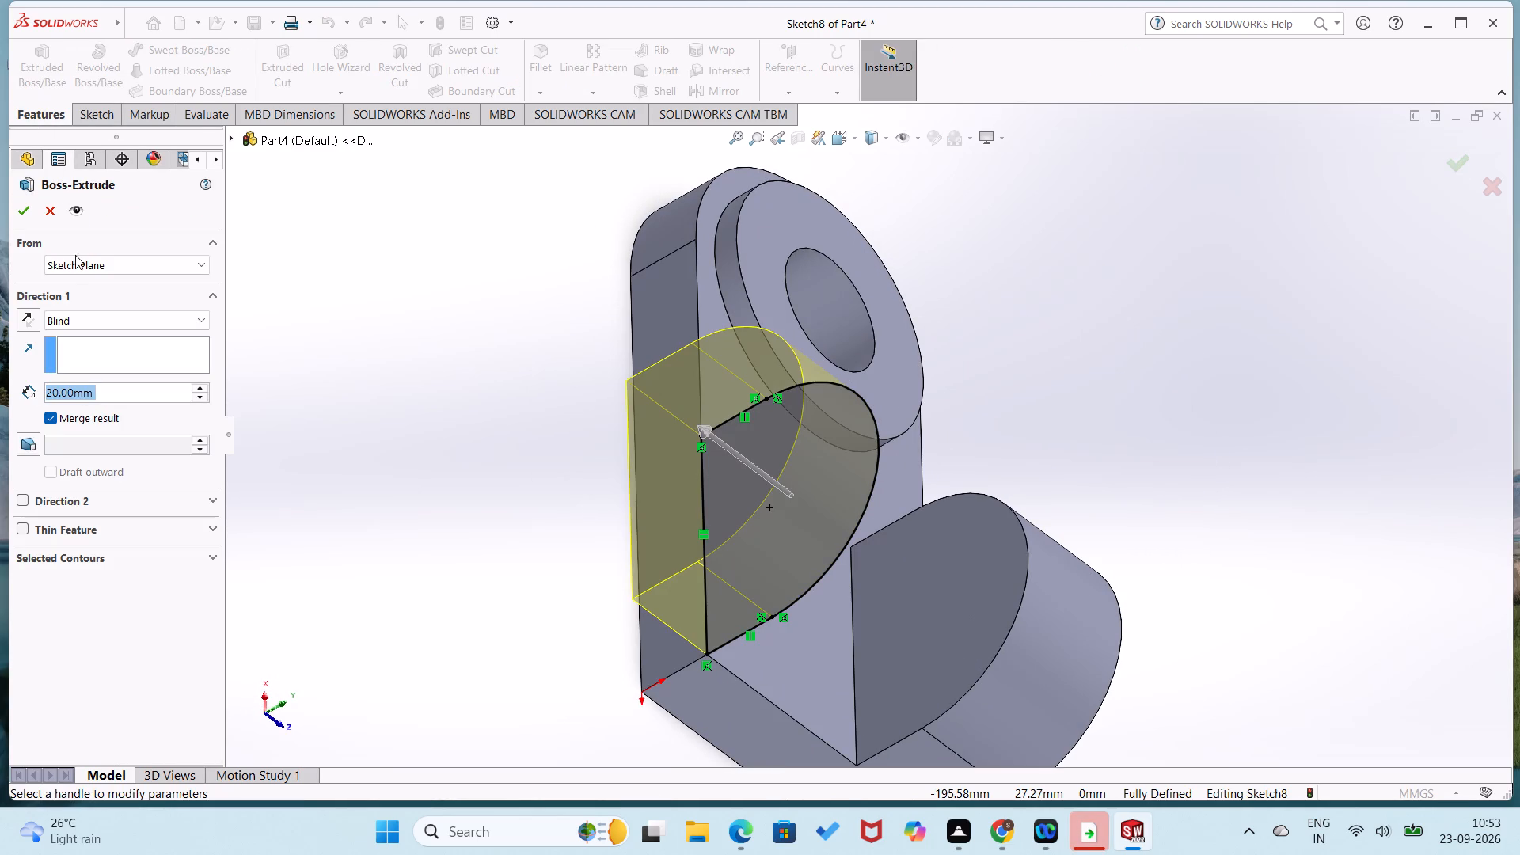
click(29, 317)
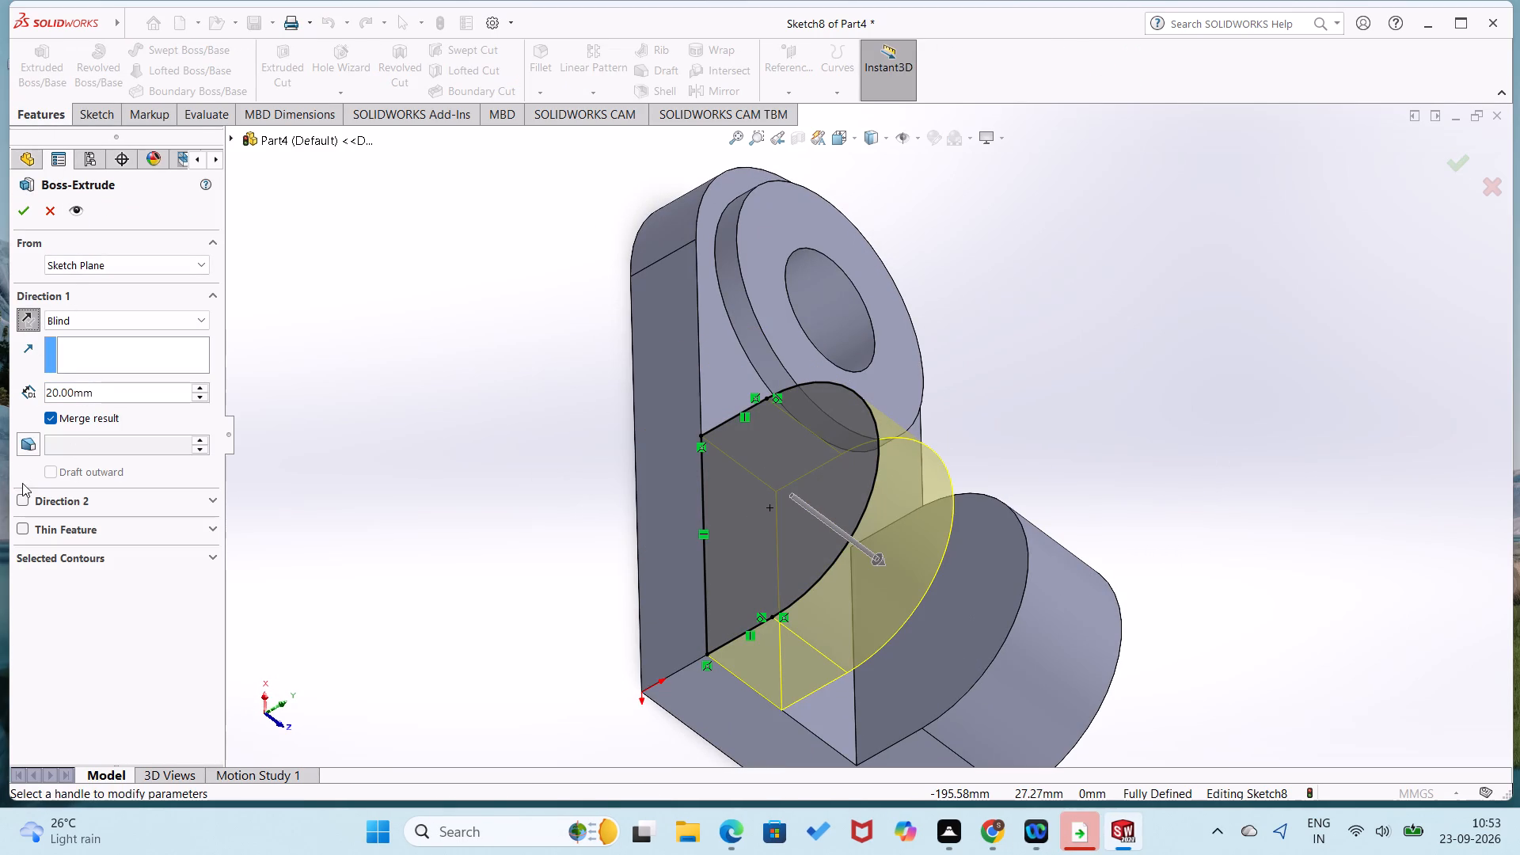
click(24, 497)
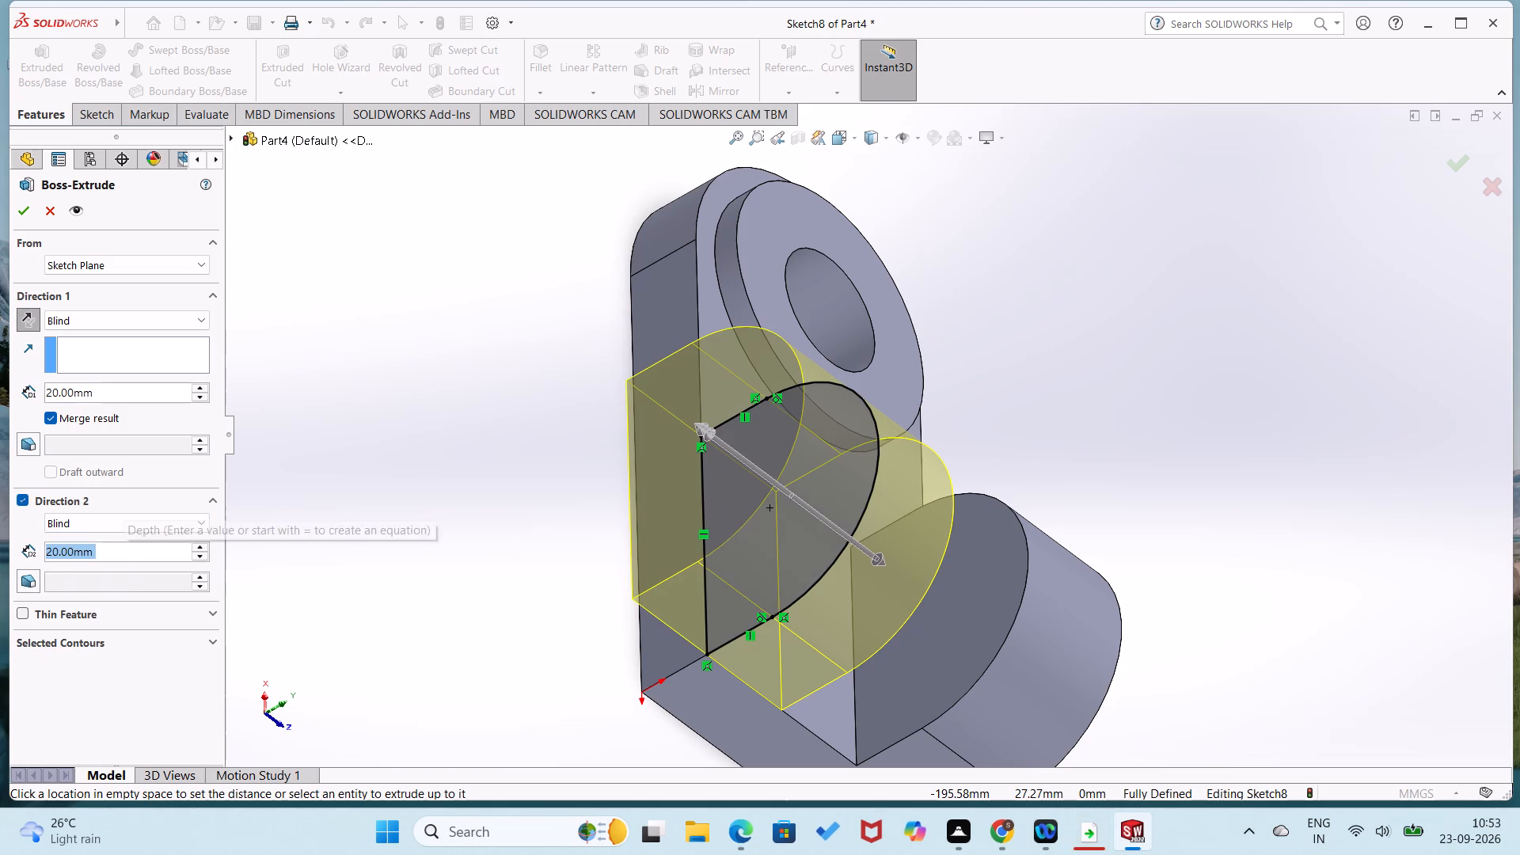
key(5)
key(Return)
click(22, 215)
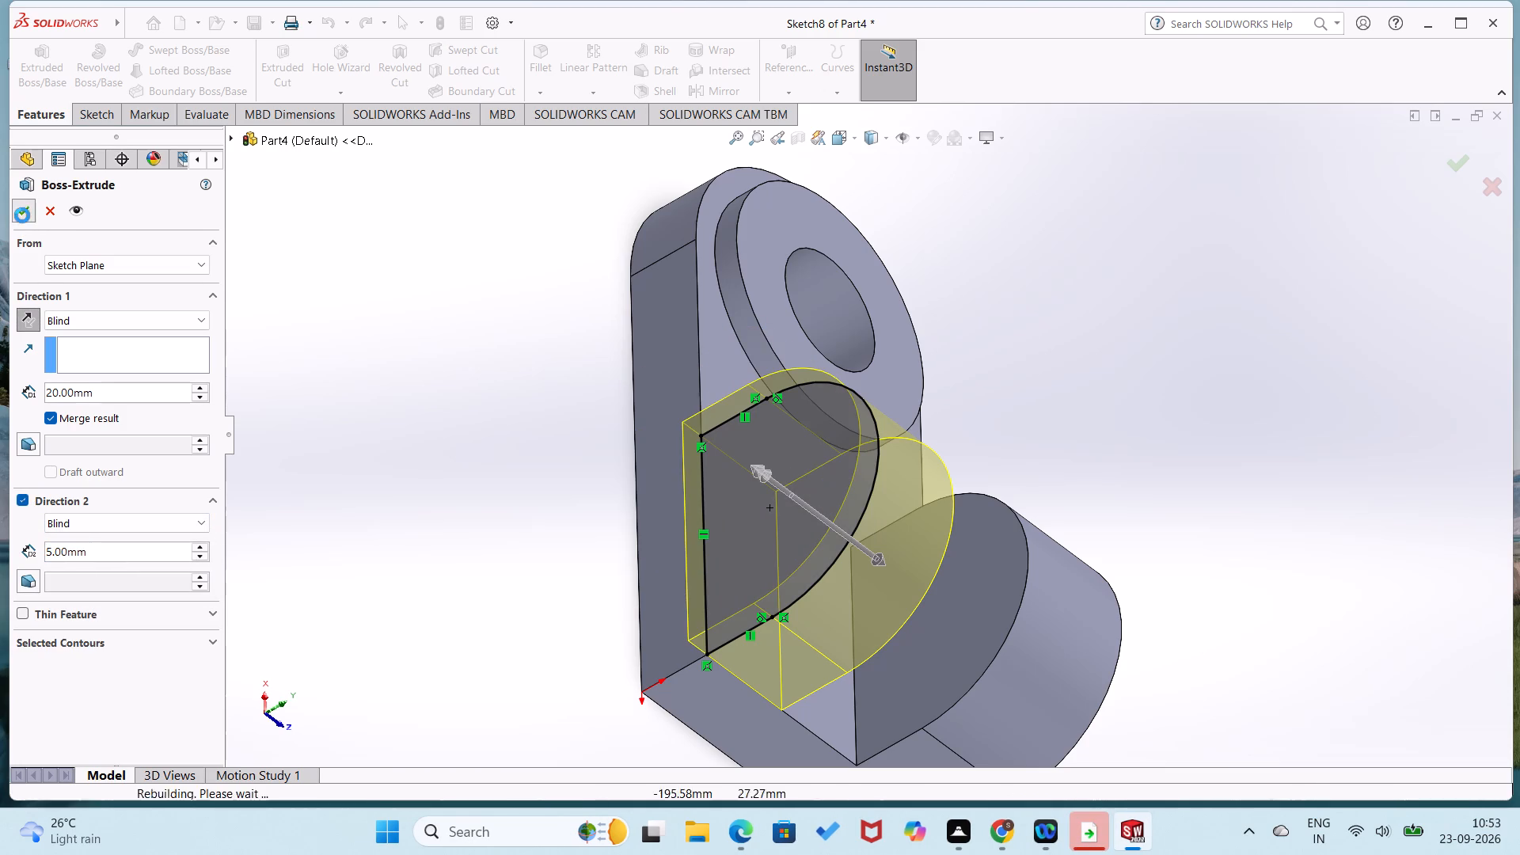
click(467, 393)
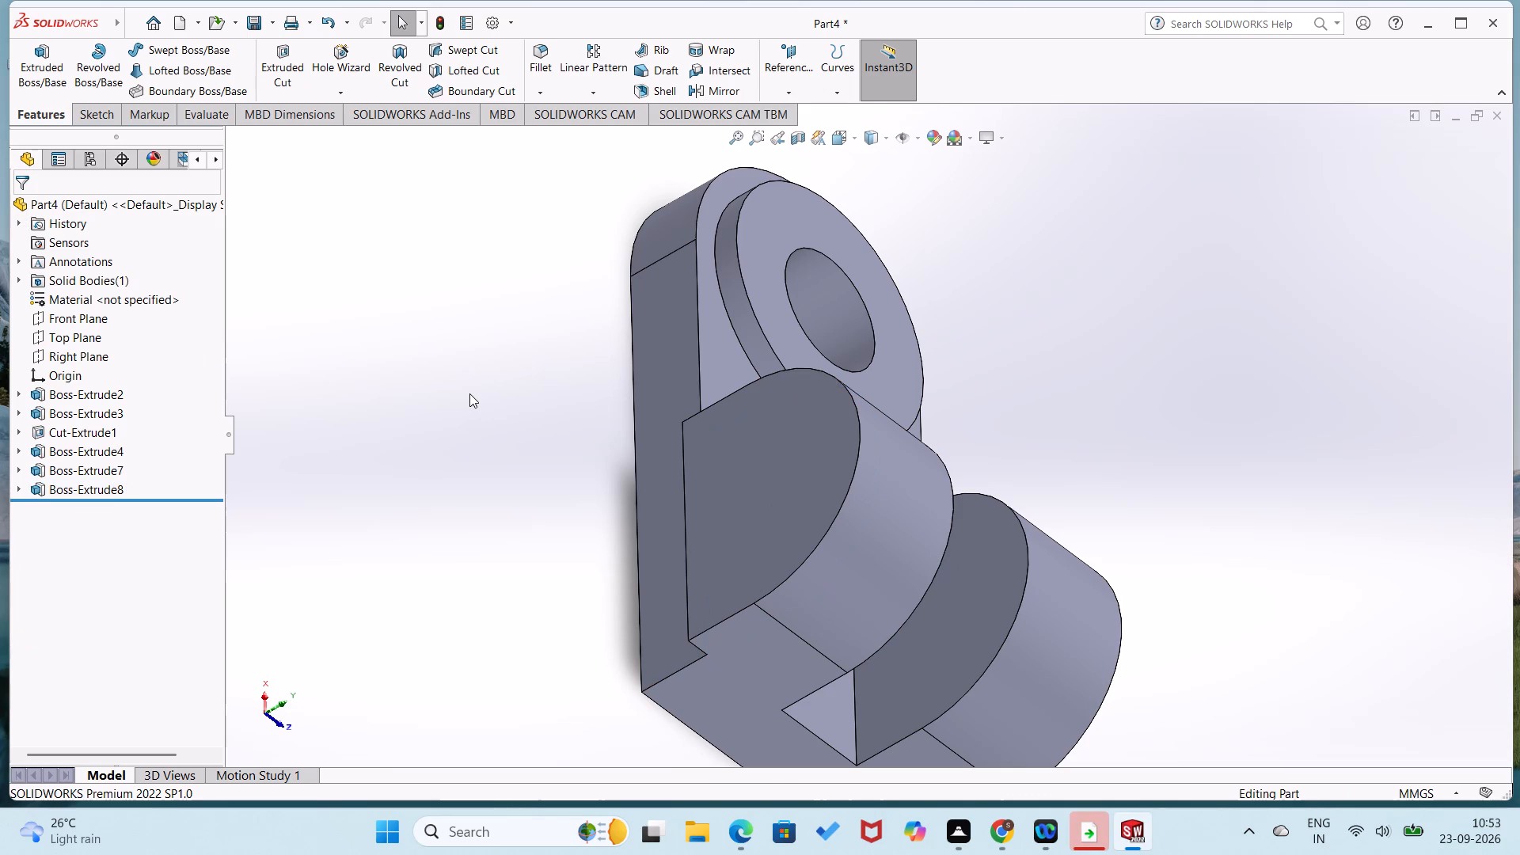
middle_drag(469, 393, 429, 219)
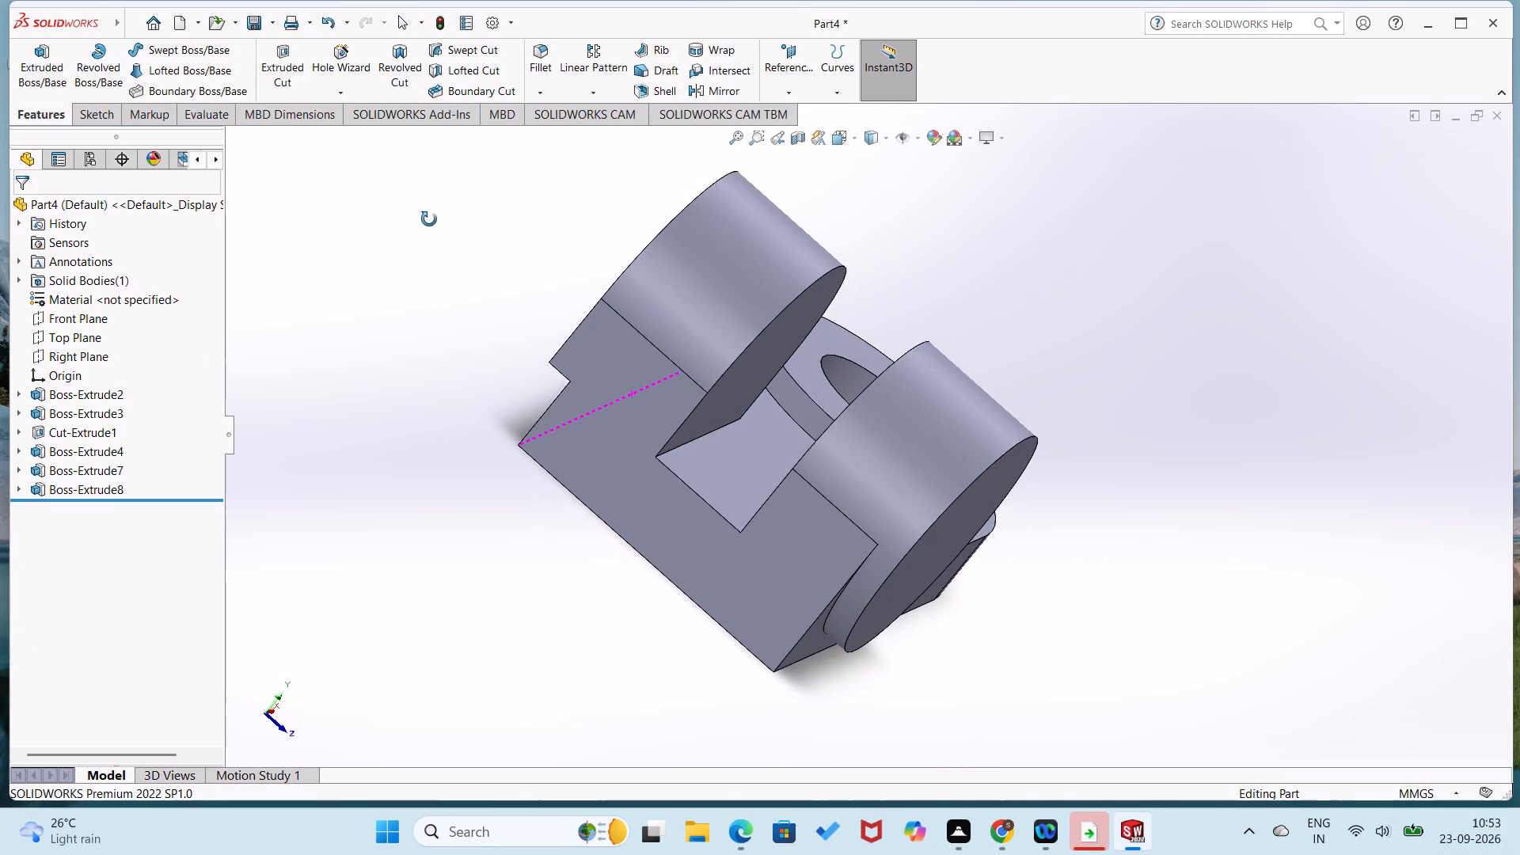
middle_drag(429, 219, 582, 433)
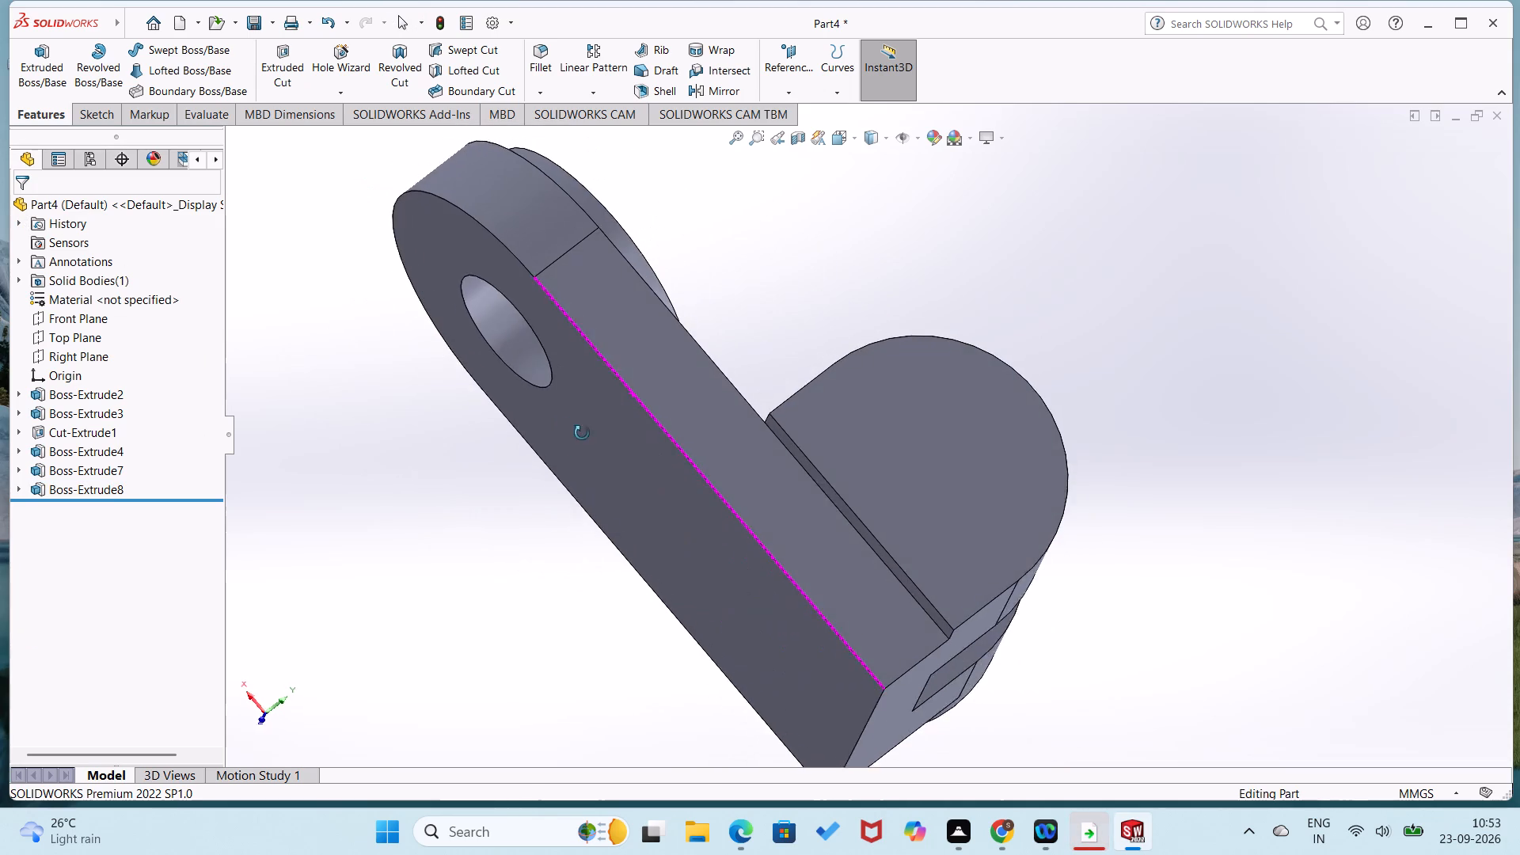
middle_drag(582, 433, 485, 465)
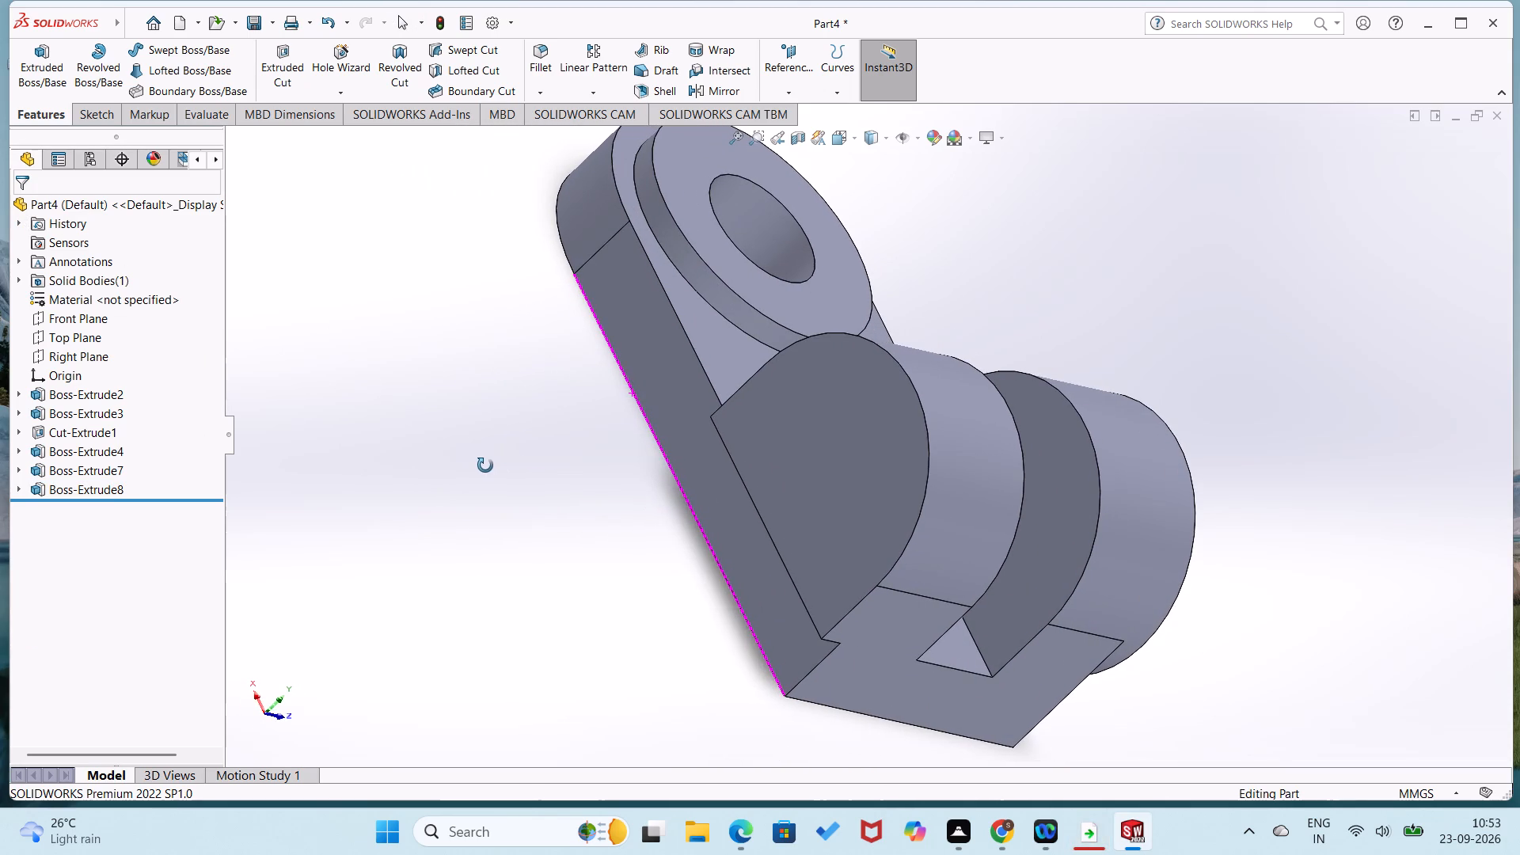
Undo the extrusion of the round-topped profile and return to editing its sketch.
middle_drag(485, 465, 322, 453)
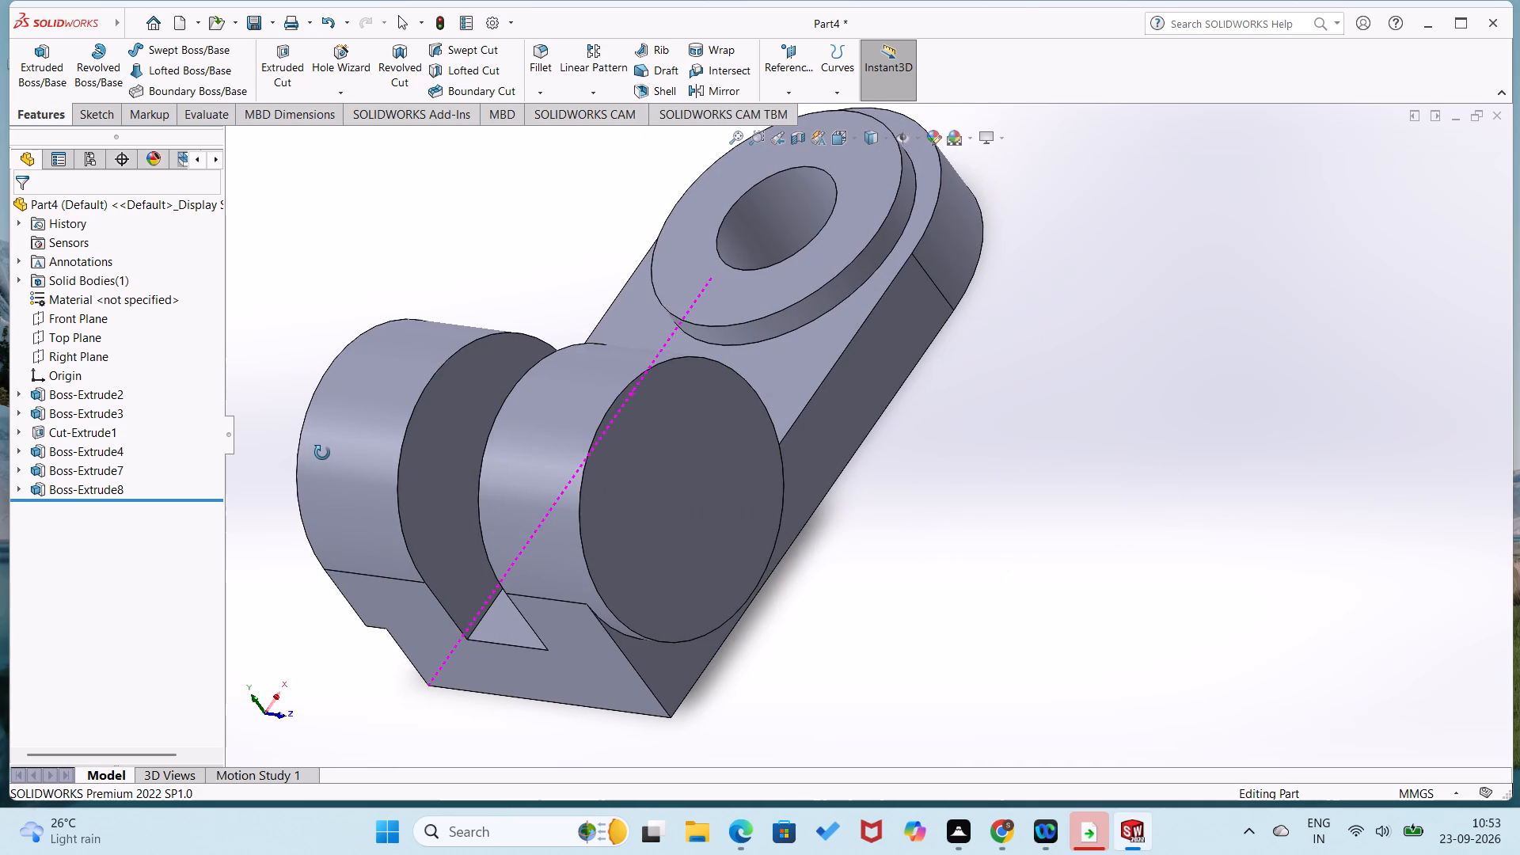
middle_drag(322, 453, 450, 473)
key(ctrl+z)
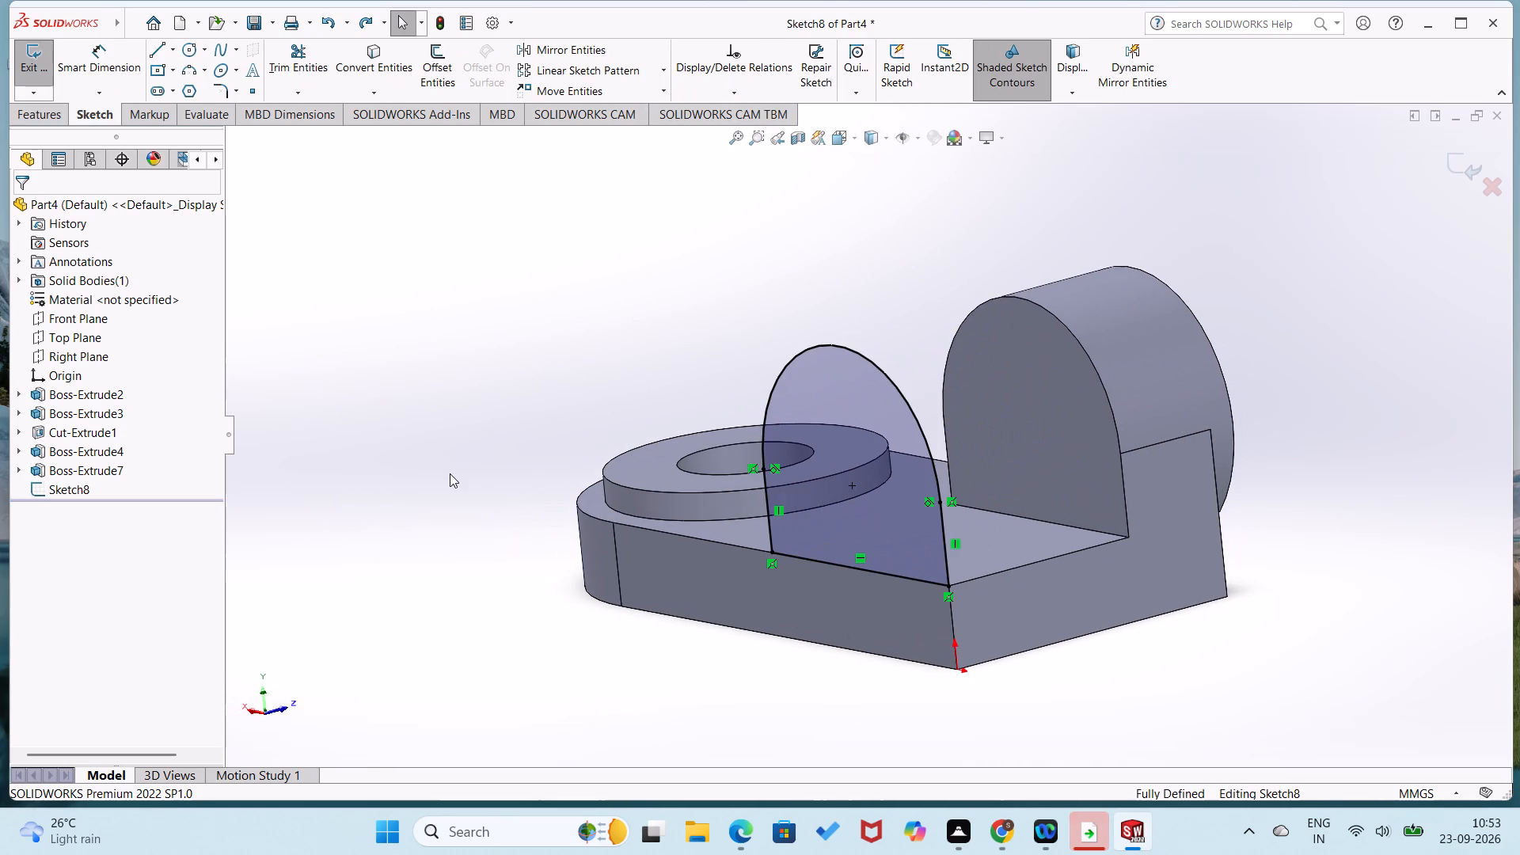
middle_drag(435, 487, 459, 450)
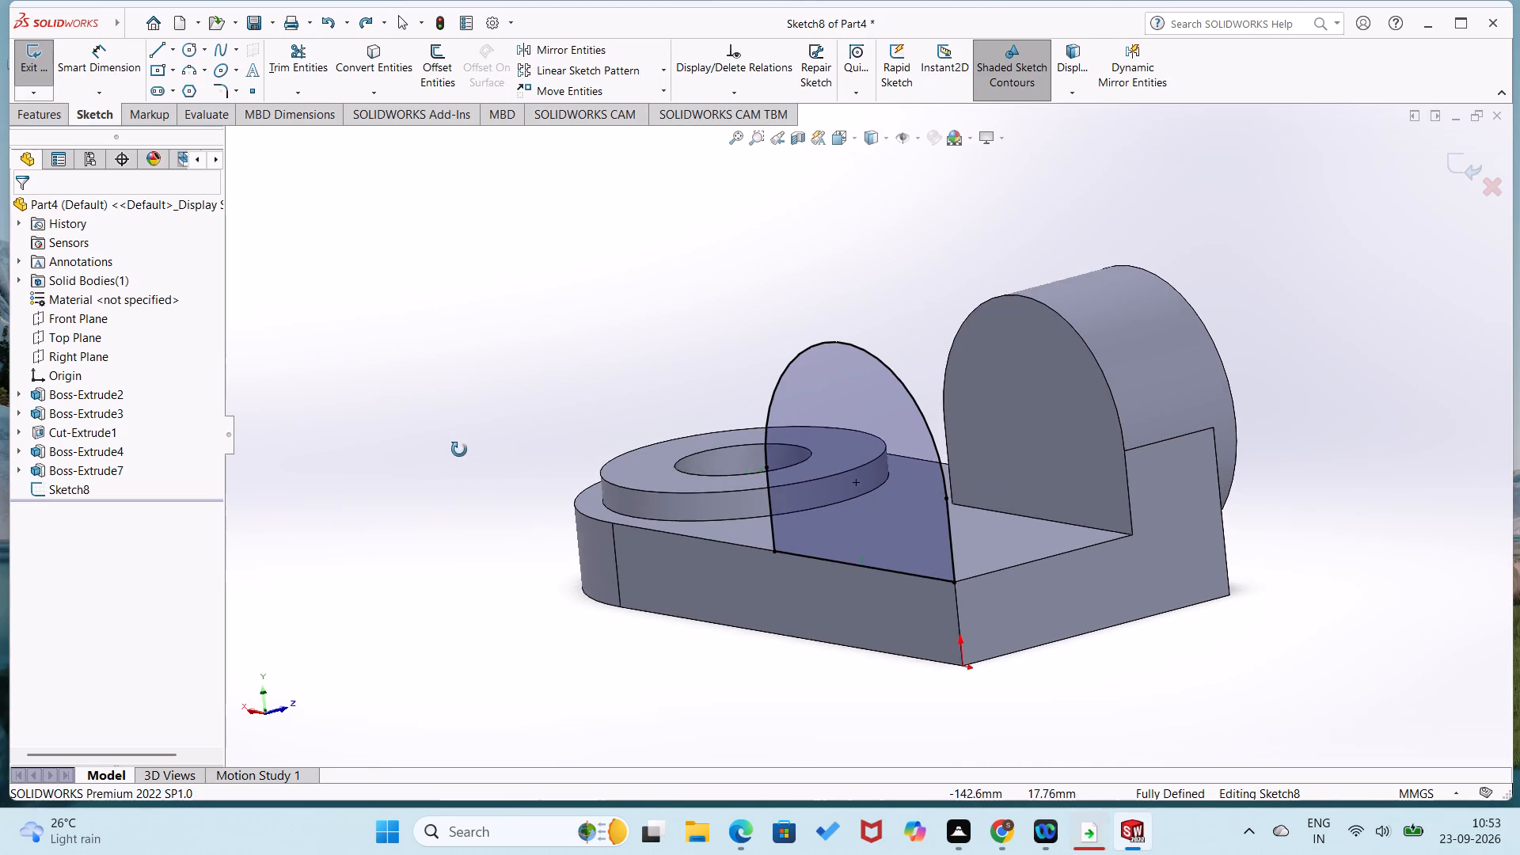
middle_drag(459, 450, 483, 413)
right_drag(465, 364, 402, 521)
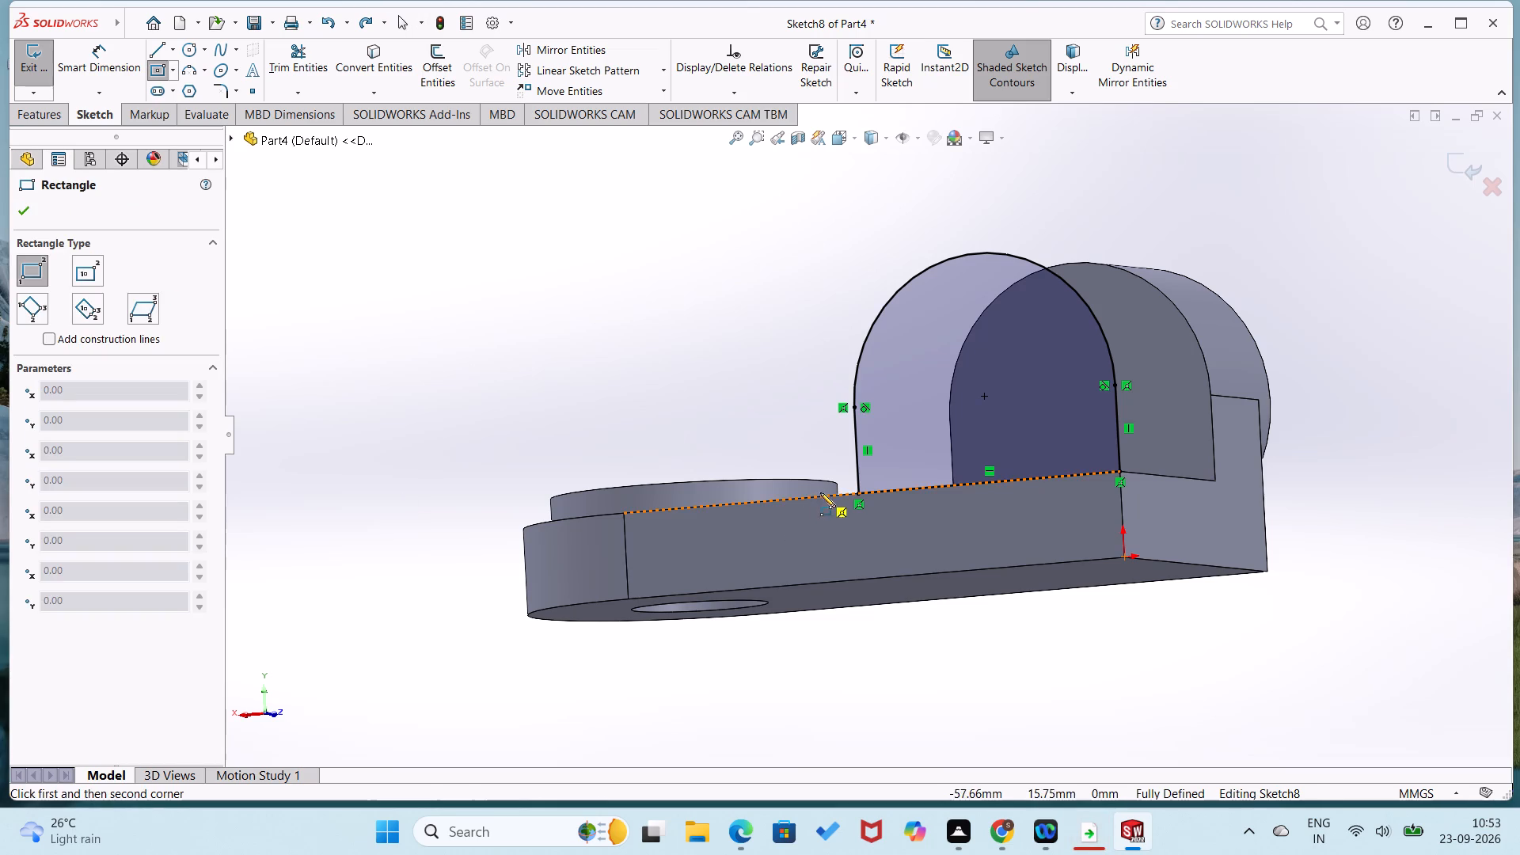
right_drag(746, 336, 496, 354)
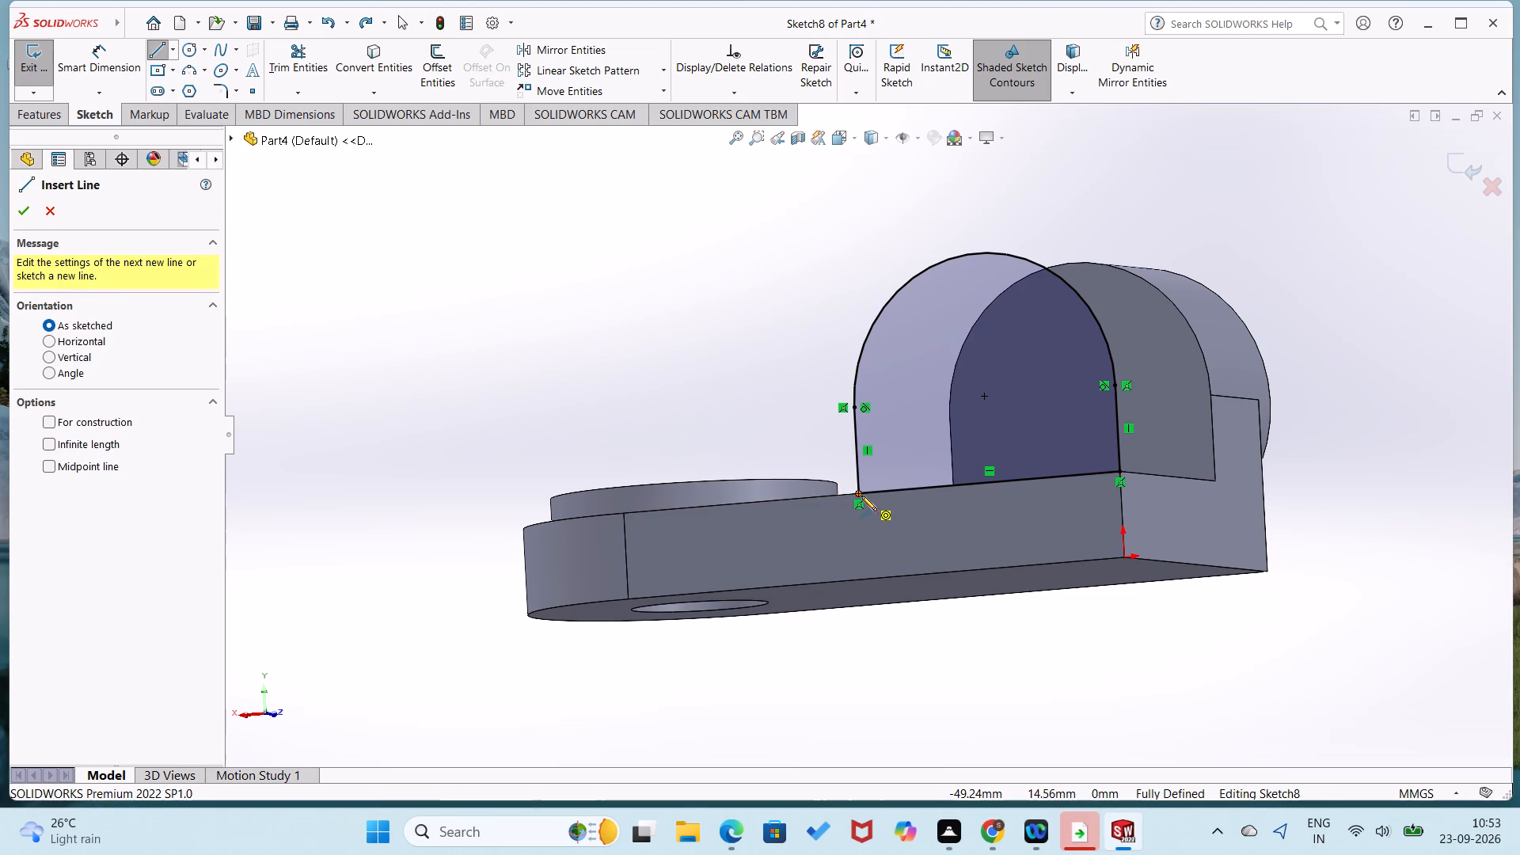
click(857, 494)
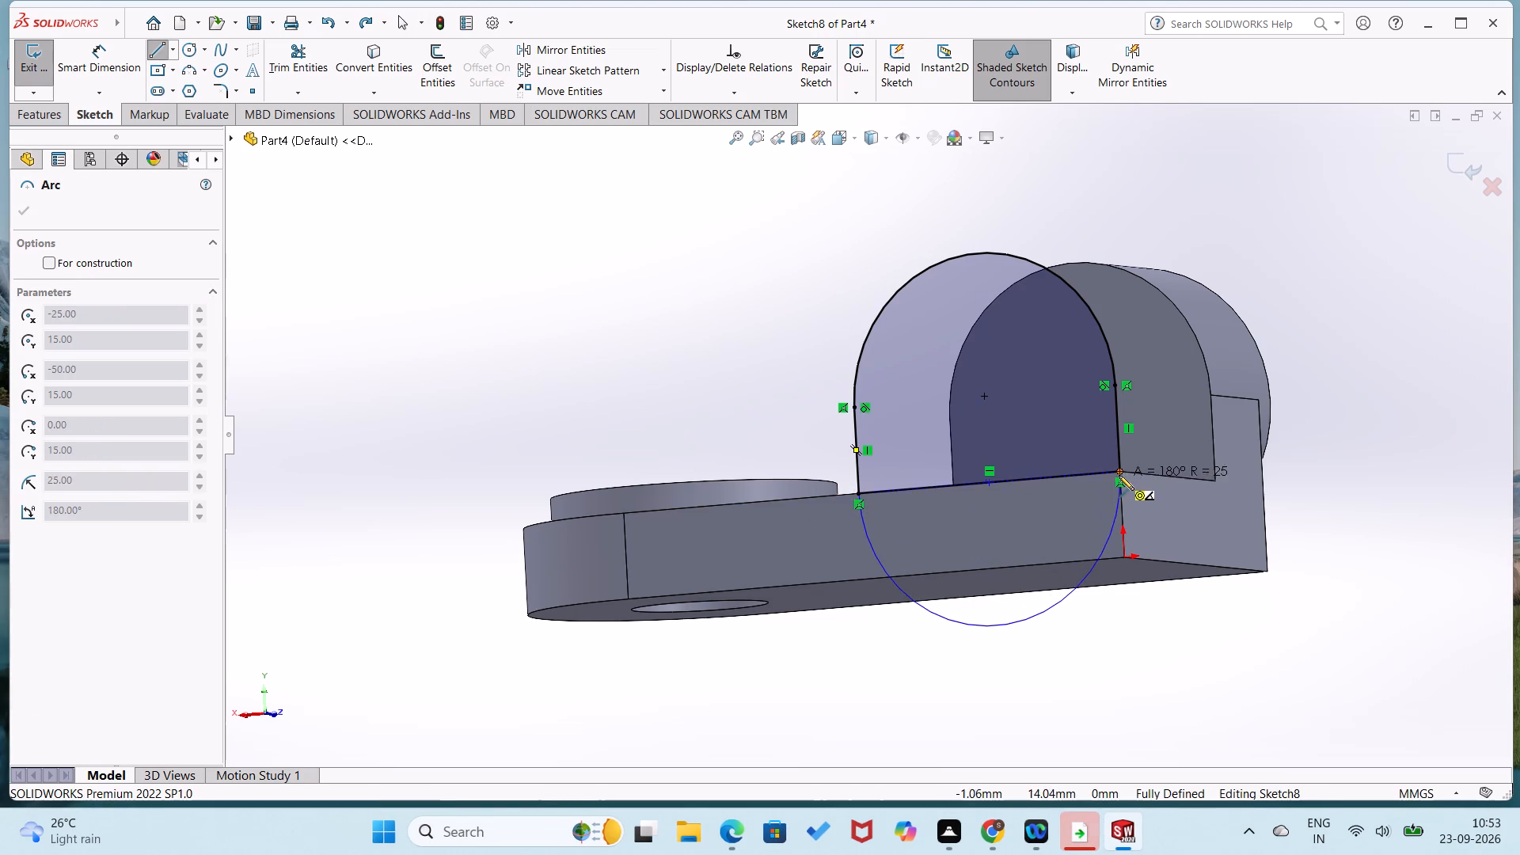
Undo the round-topped profile's most recent sketch entities, back to its first 15 mm vertical side.
key(ctrl+z)
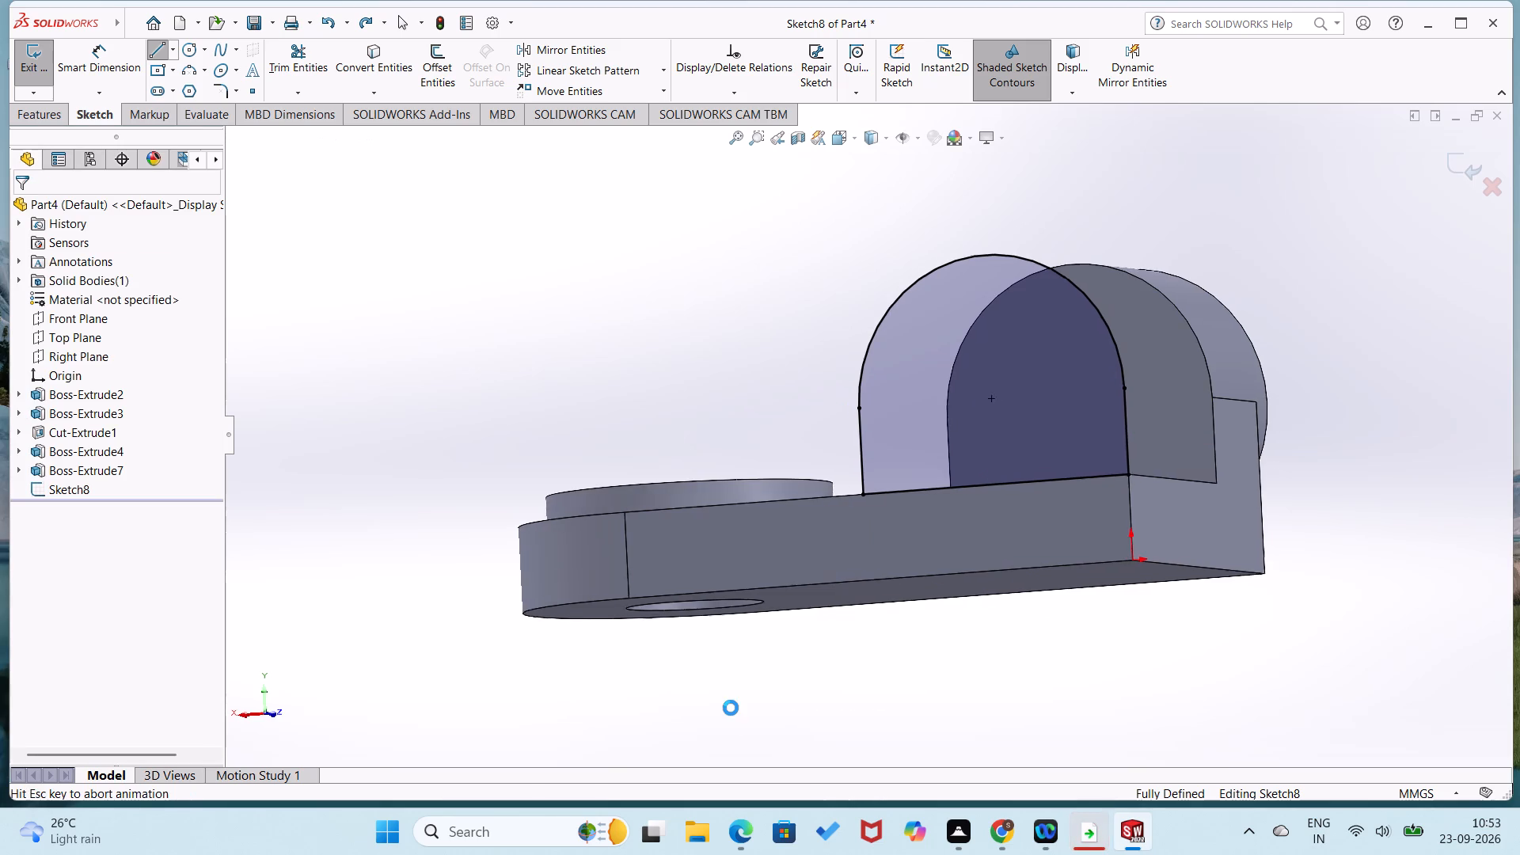
key(ctrl+z)
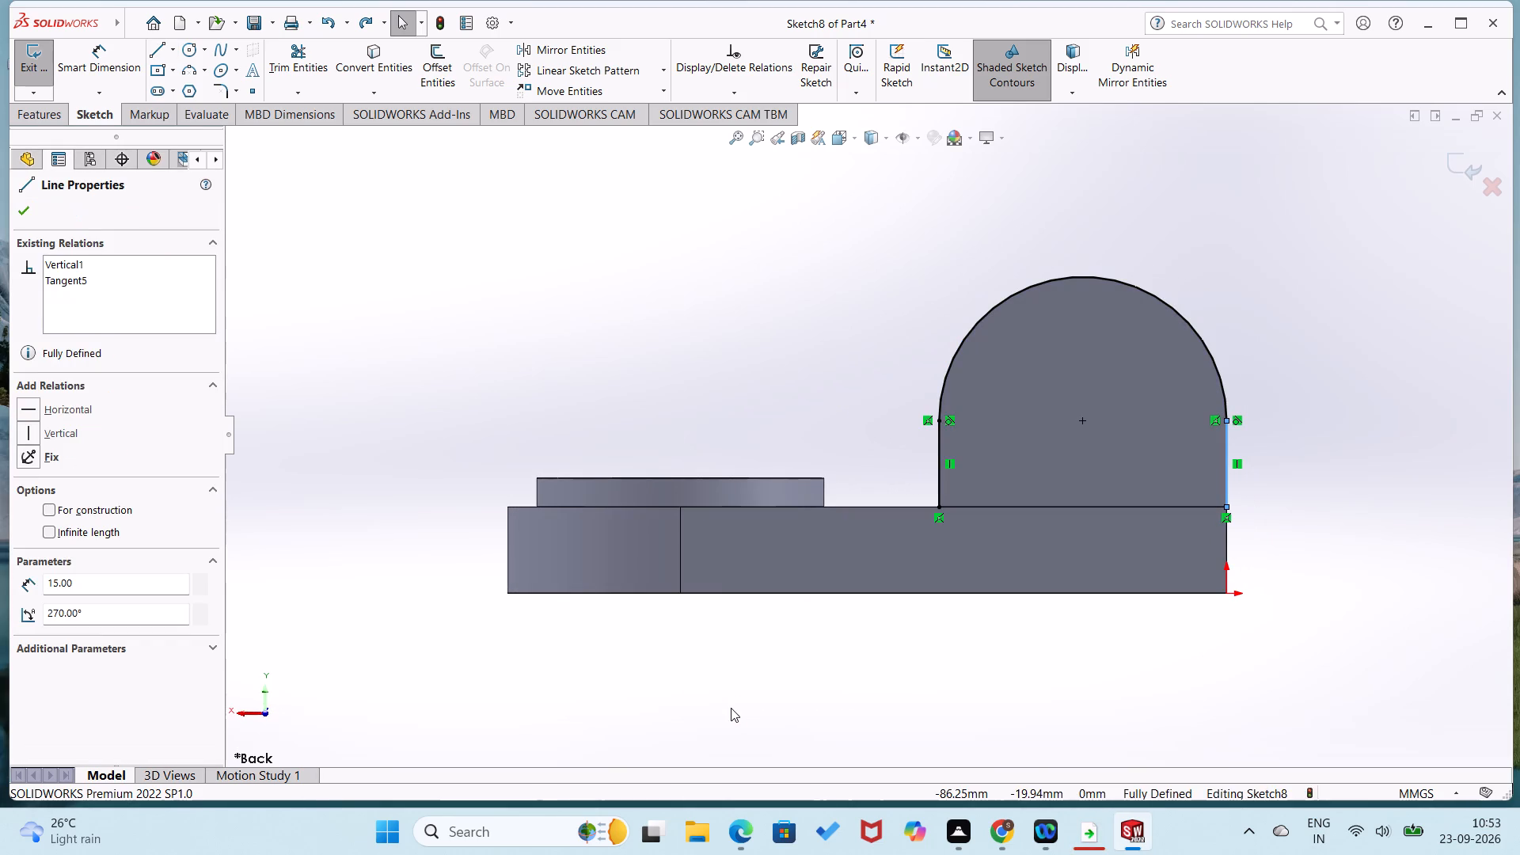
key(ctrl+z)
key(ctrl+z)
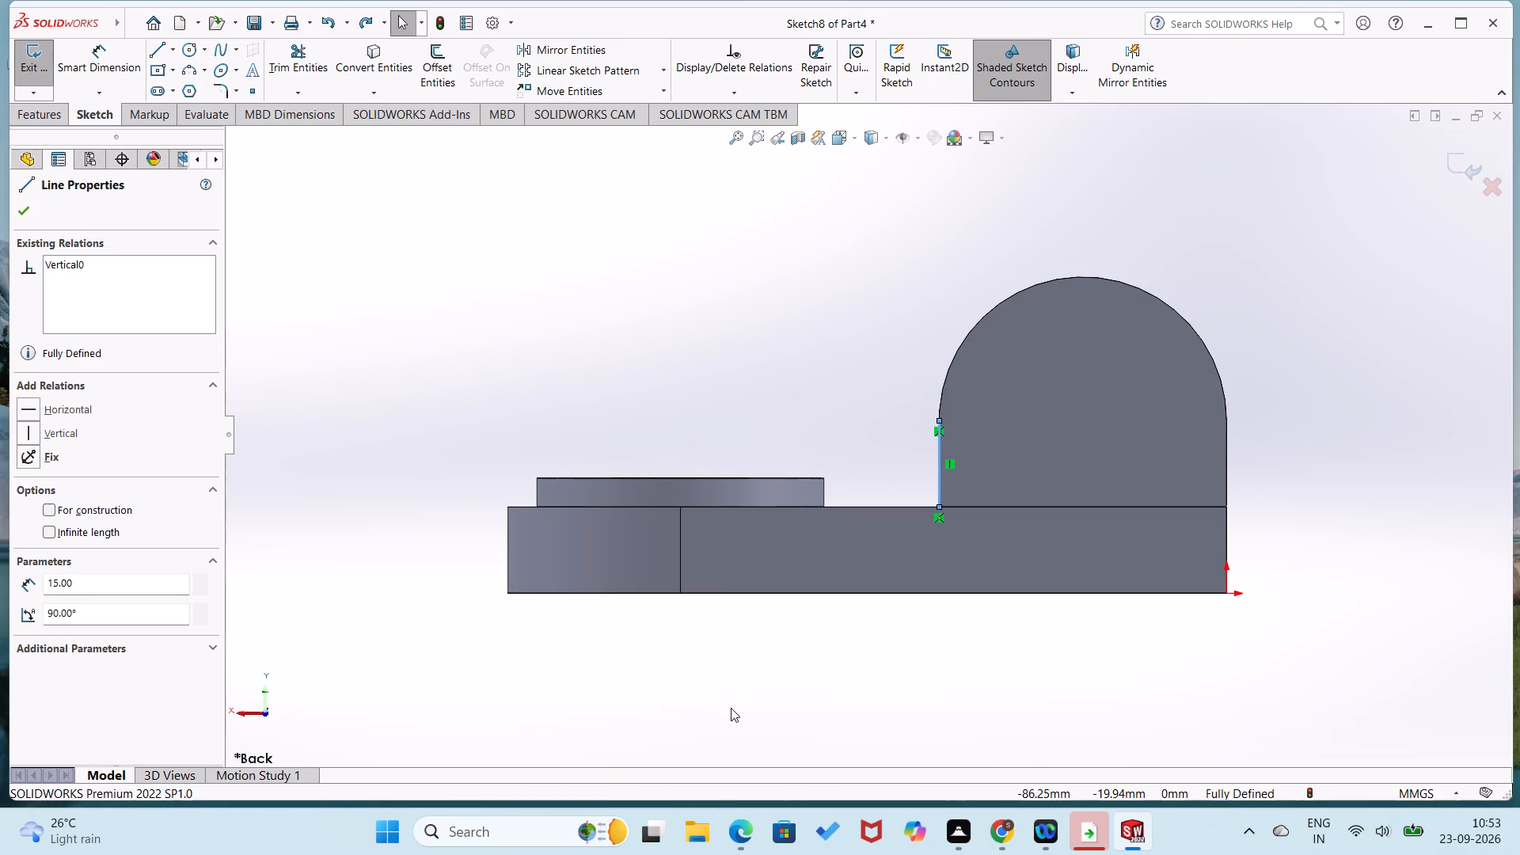
Close a 50 by 15 mm rectangle on the plate's side face from the remaining vertical side, with its base on the plate's upper edge.
right_drag(798, 405, 680, 447)
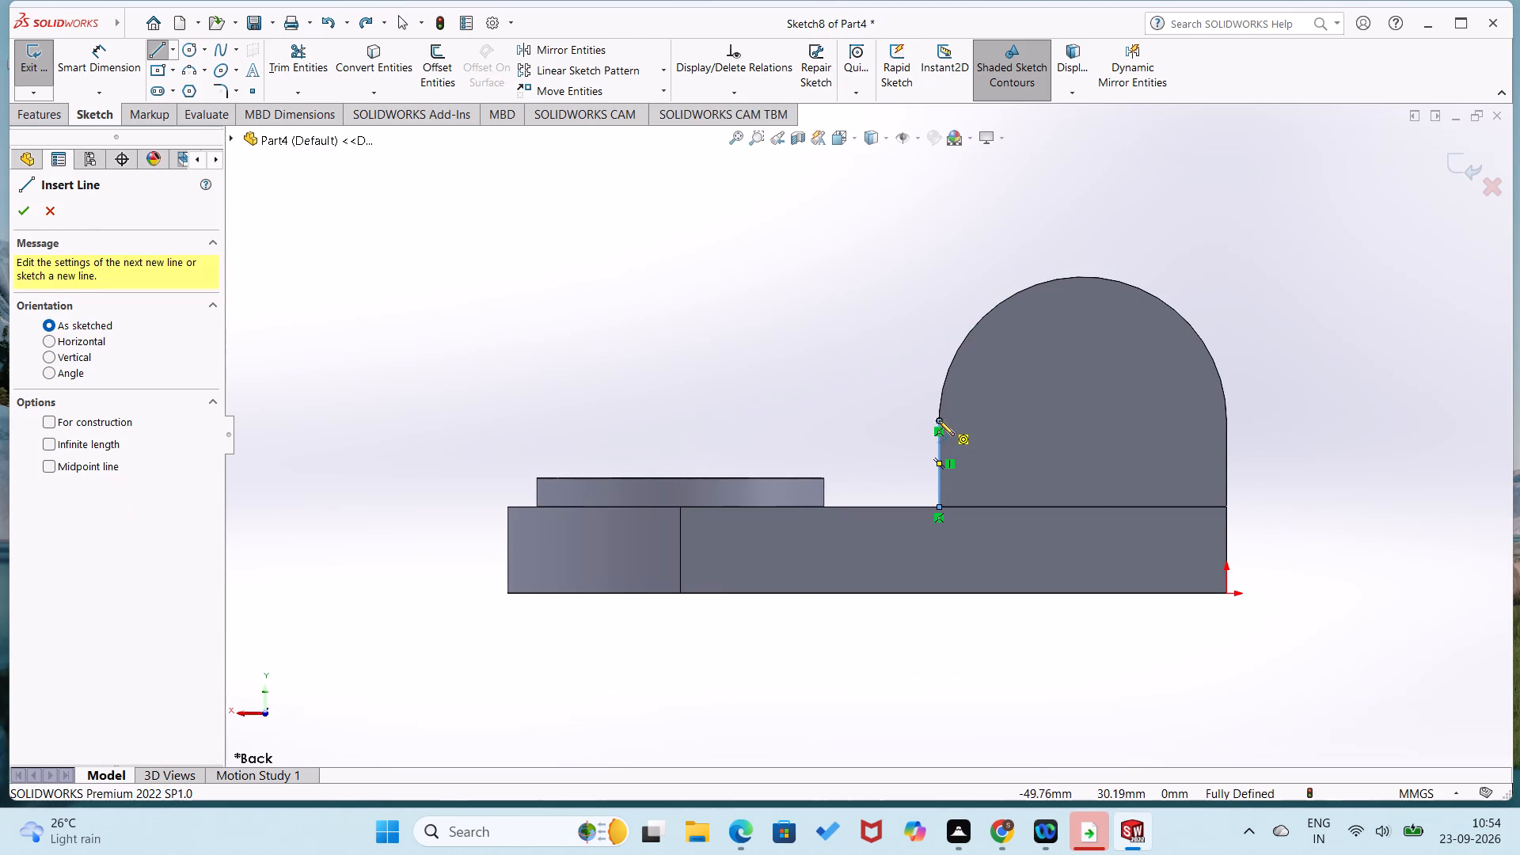
click(936, 422)
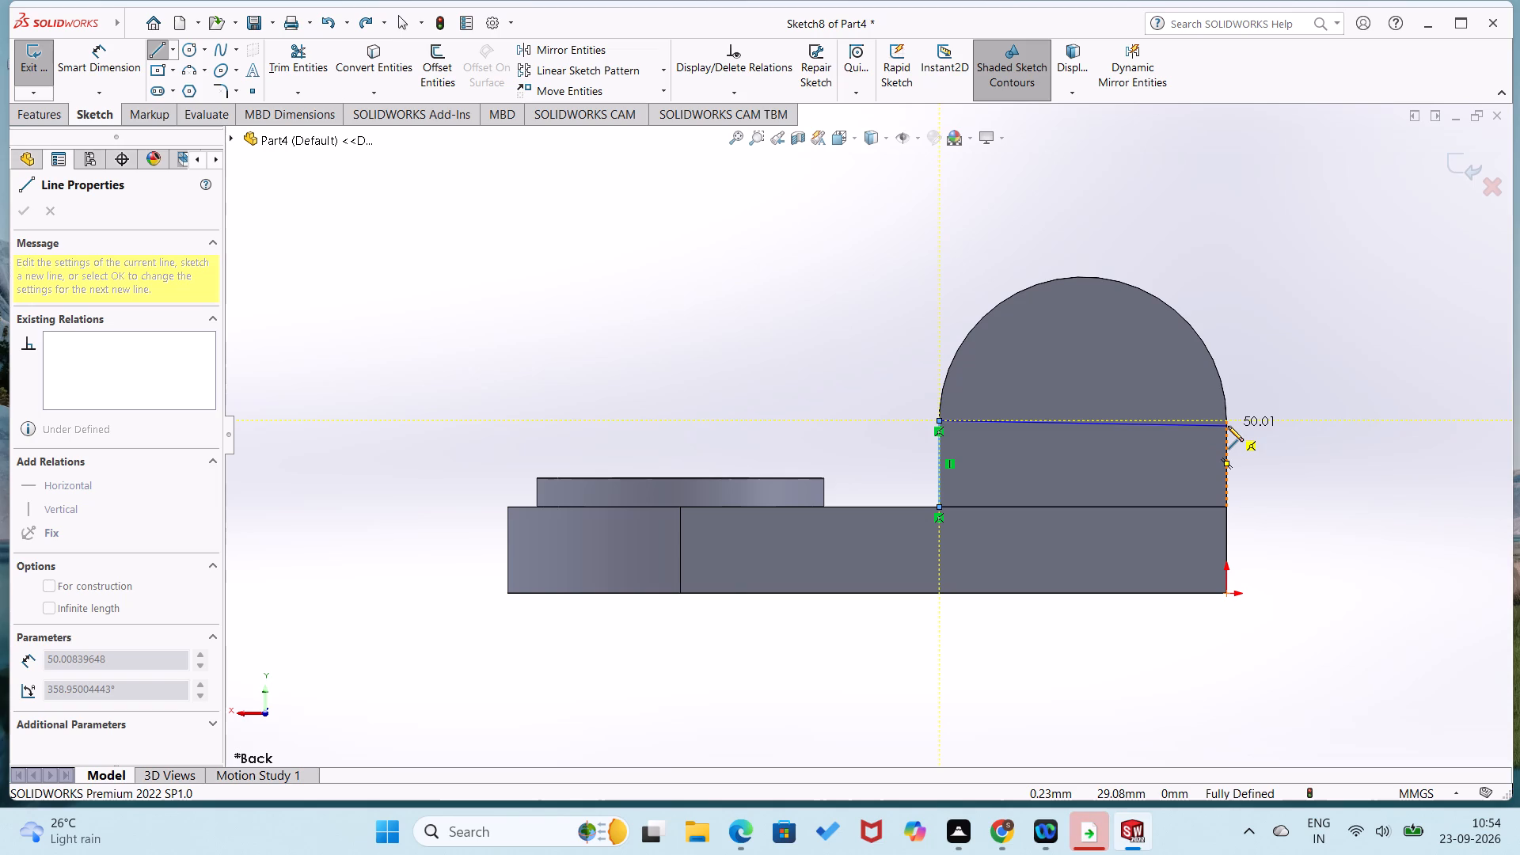
click(1228, 420)
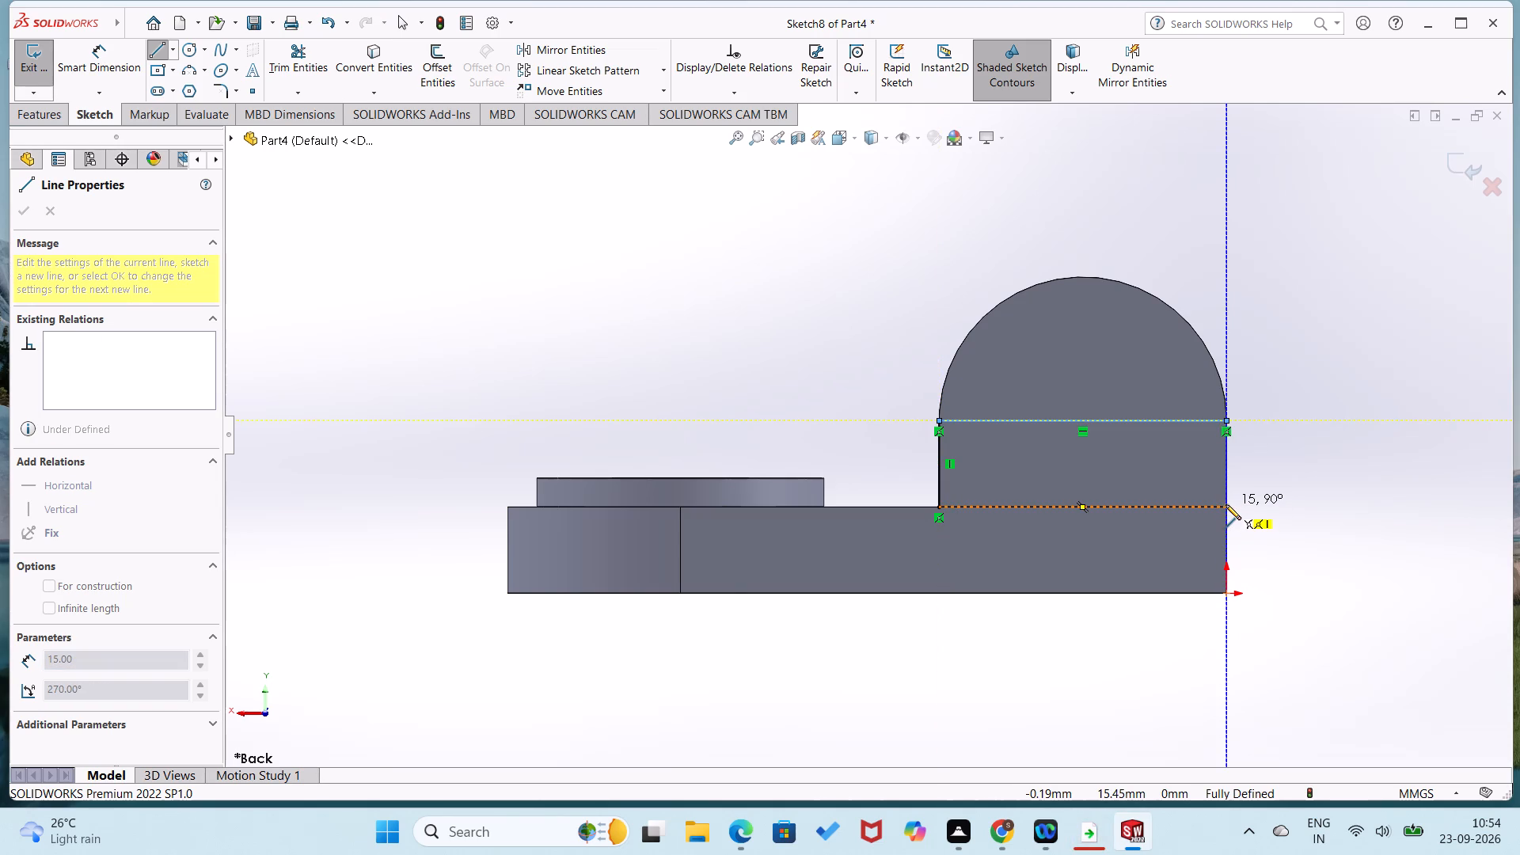
click(1229, 505)
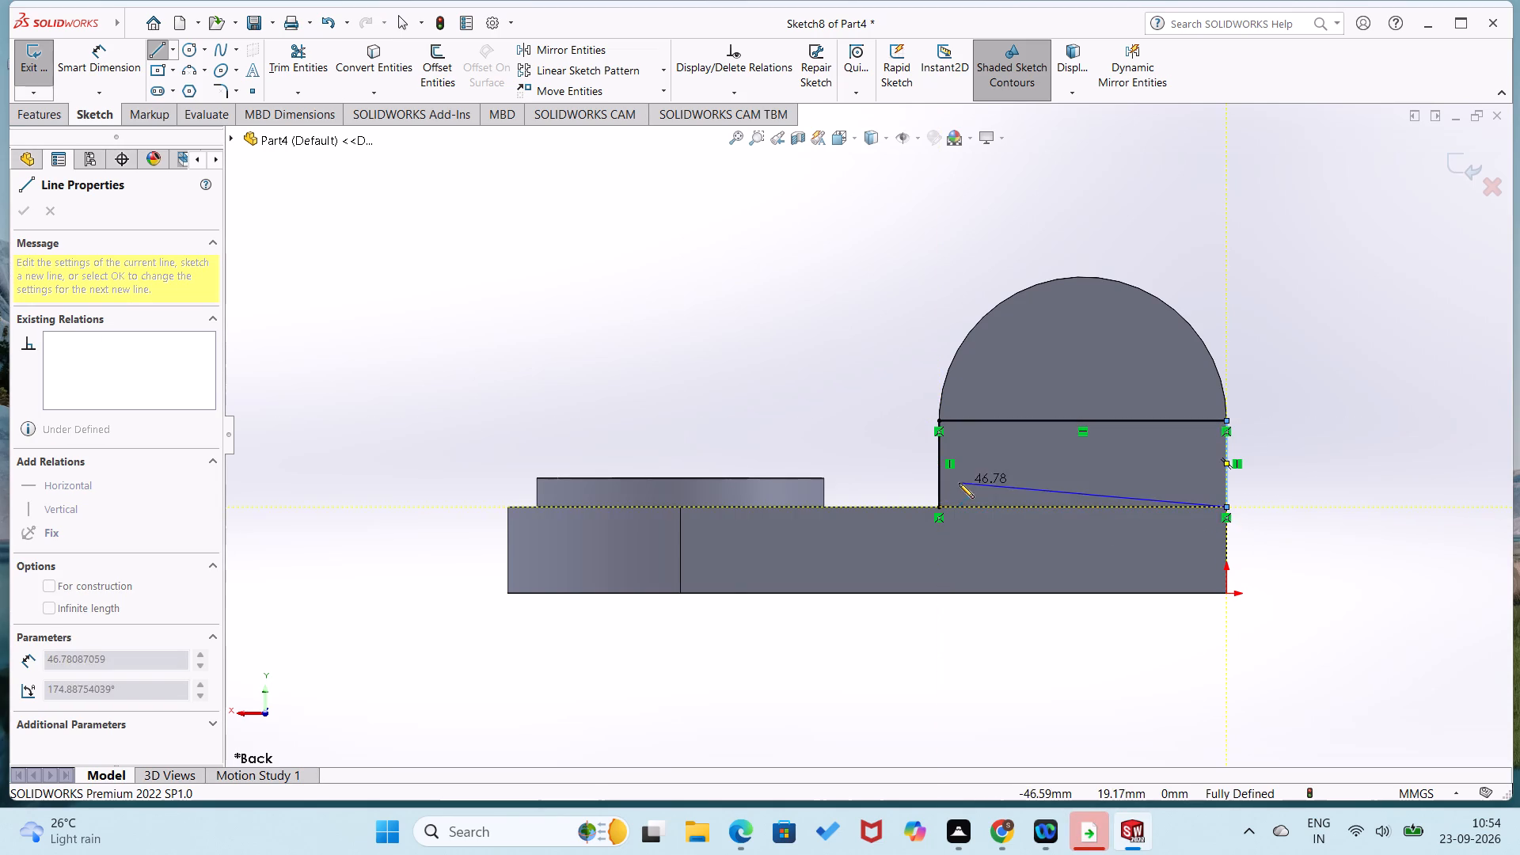
click(940, 506)
right_drag(848, 439, 890, 293)
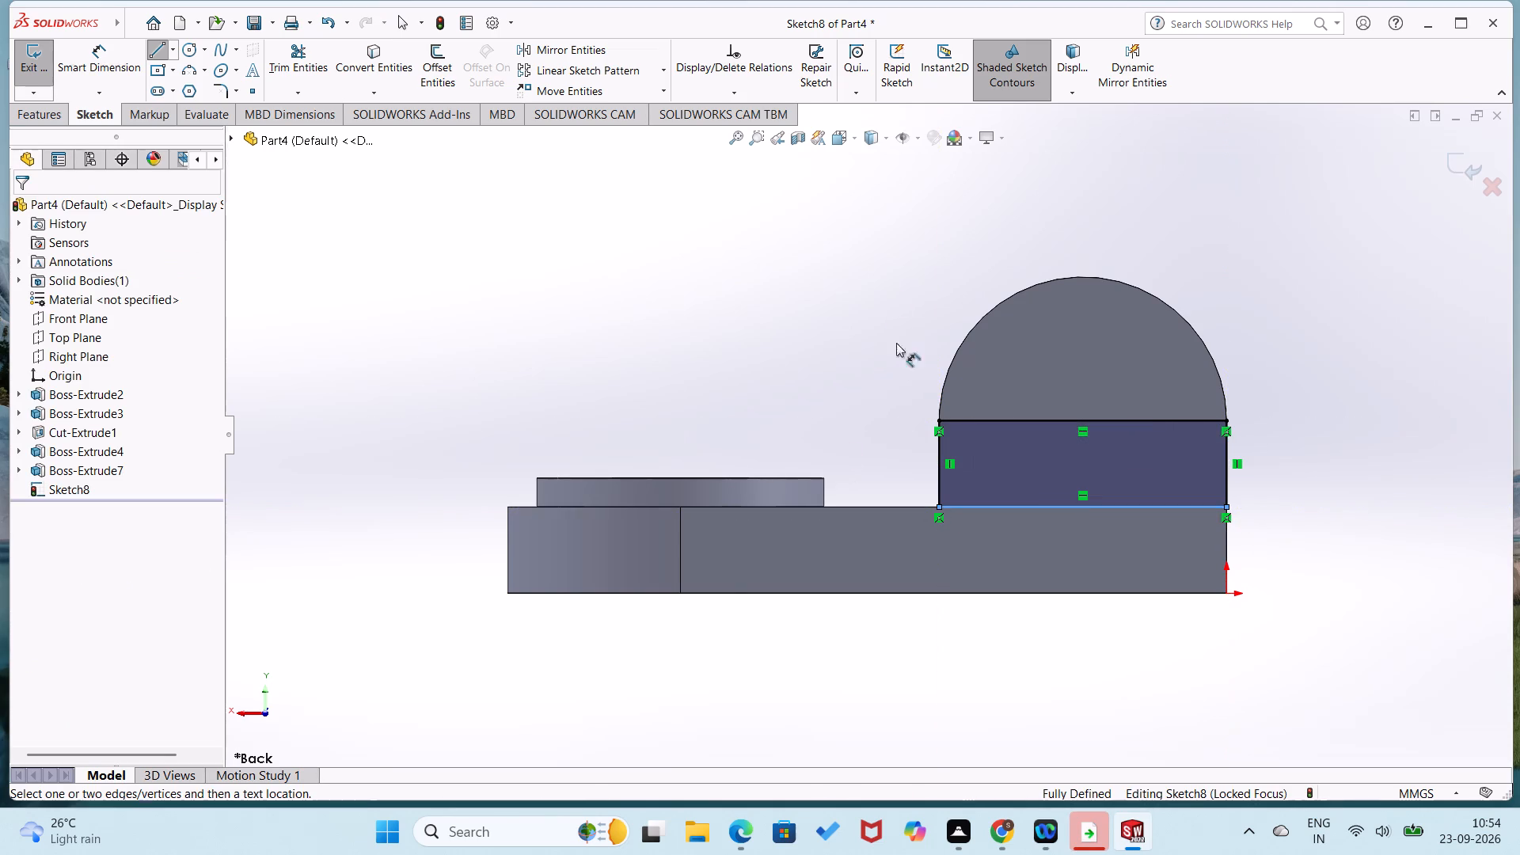
Sketch a 25 mm radius circle centred on the midpoint of the rectangle's top line, reaching the rectangle's corner.
right_drag(851, 380, 1068, 334)
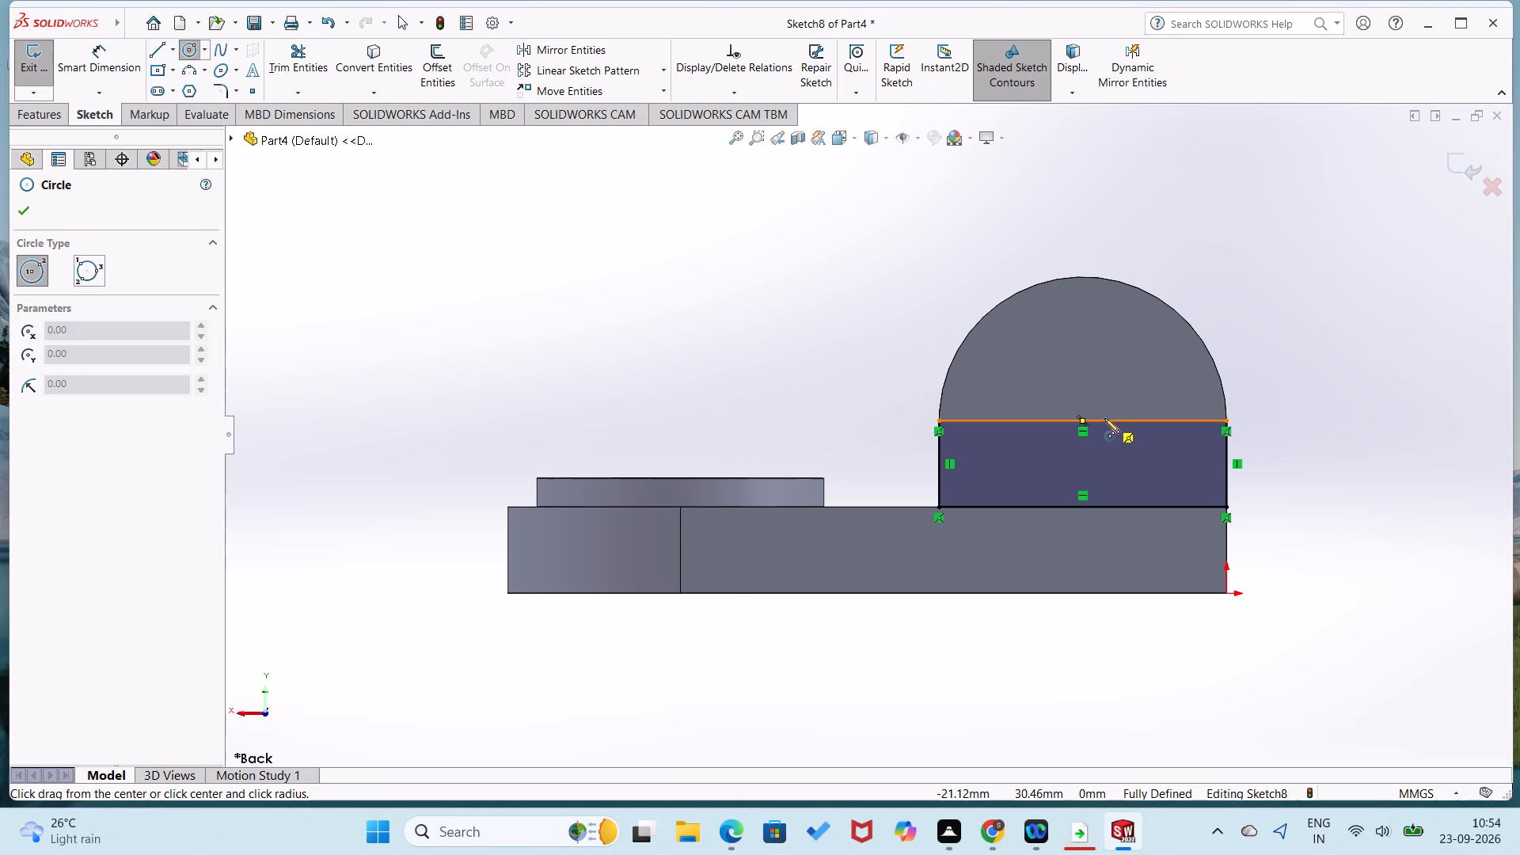
drag(1082, 421, 1100, 420)
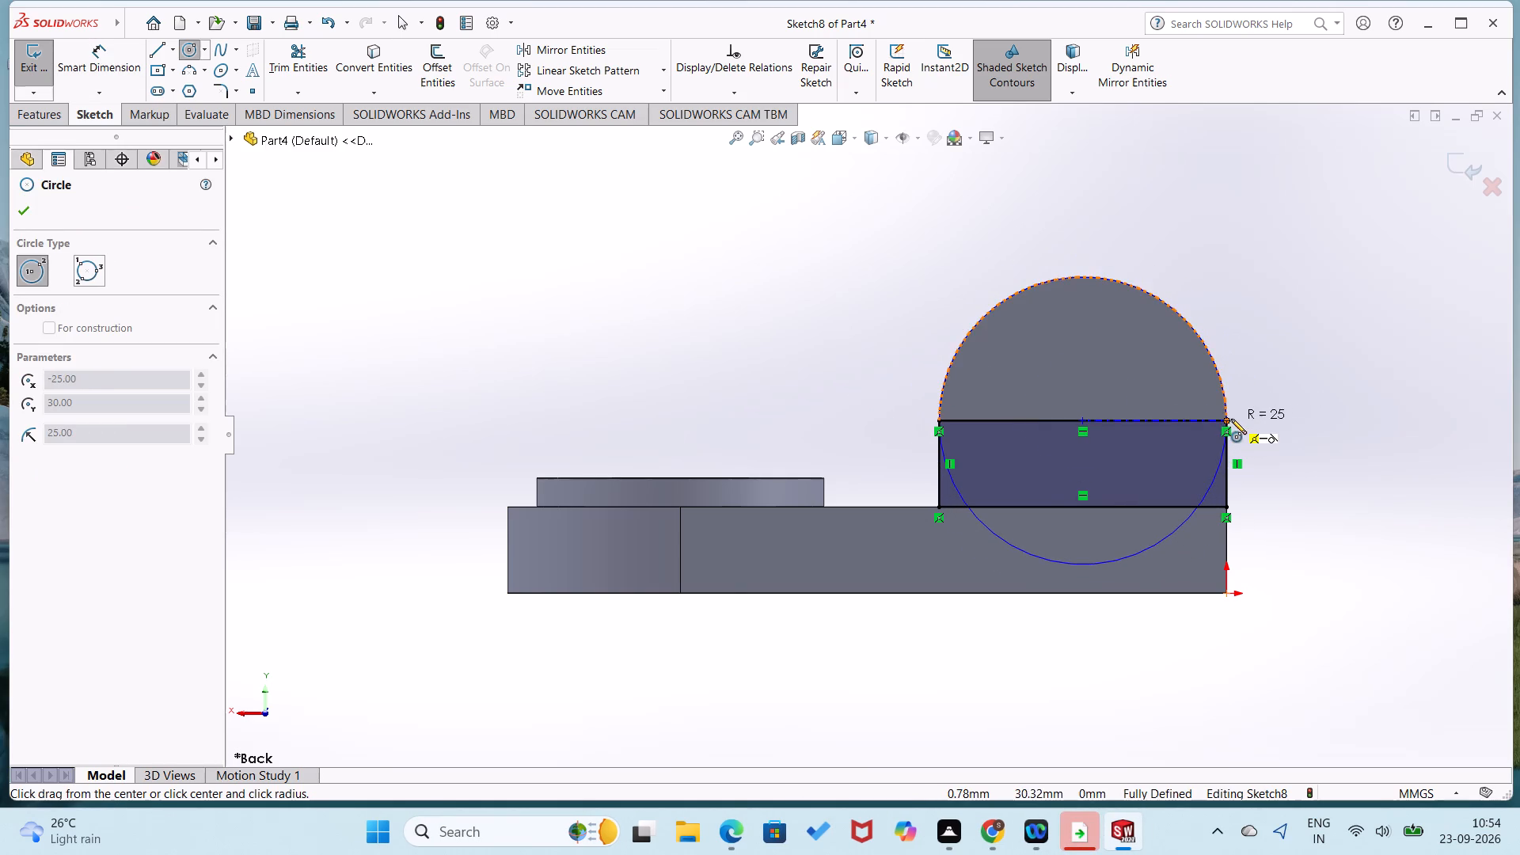
click(1229, 420)
right_drag(876, 432, 902, 262)
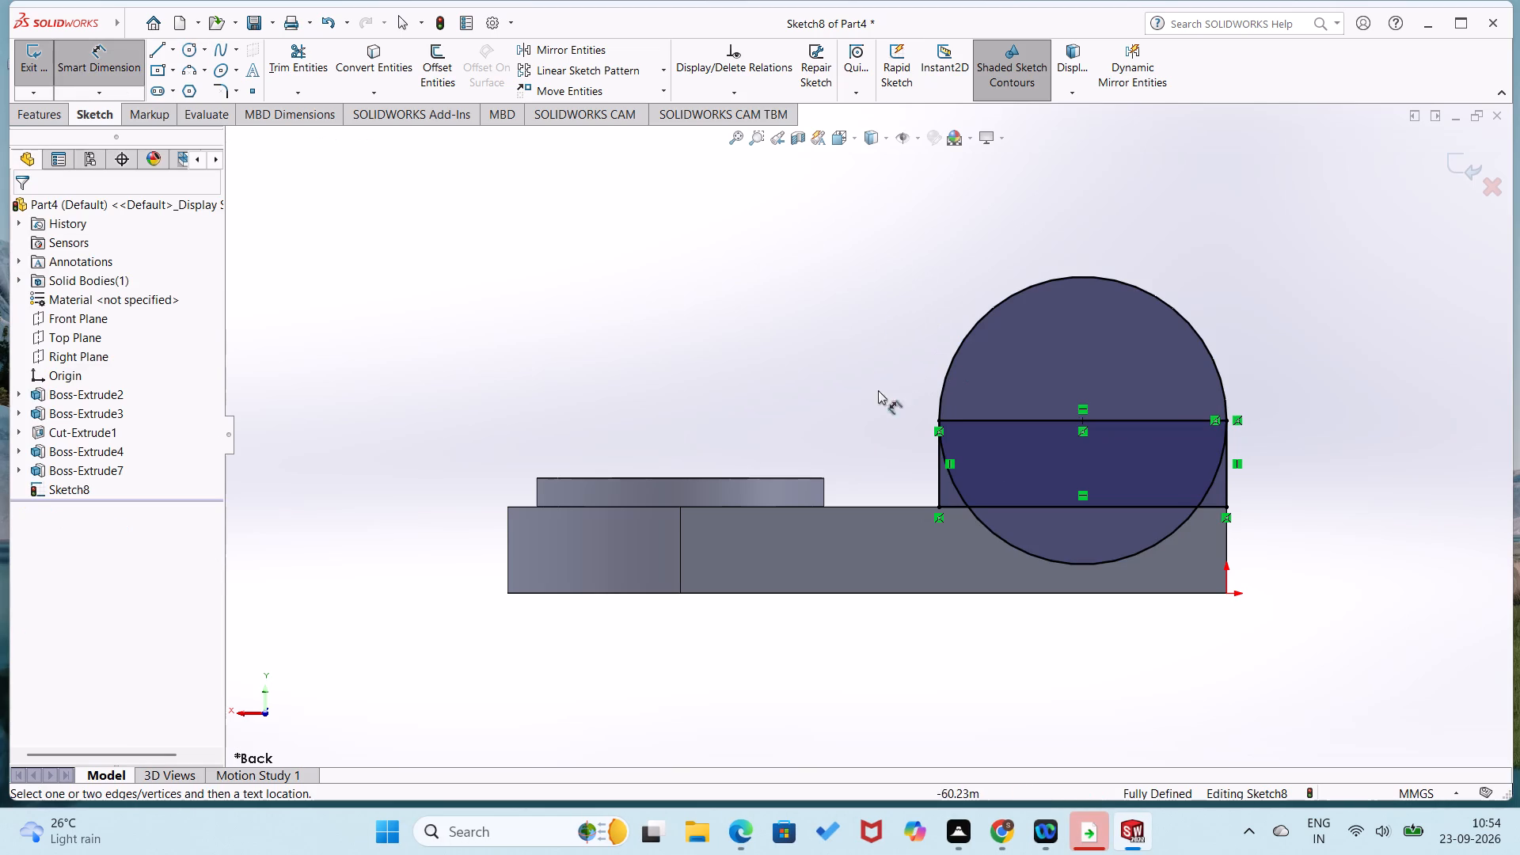
Extrude the three regions making up the full circle 20 mm inward over the plate and 5 mm outward in the second direction.
click(30, 107)
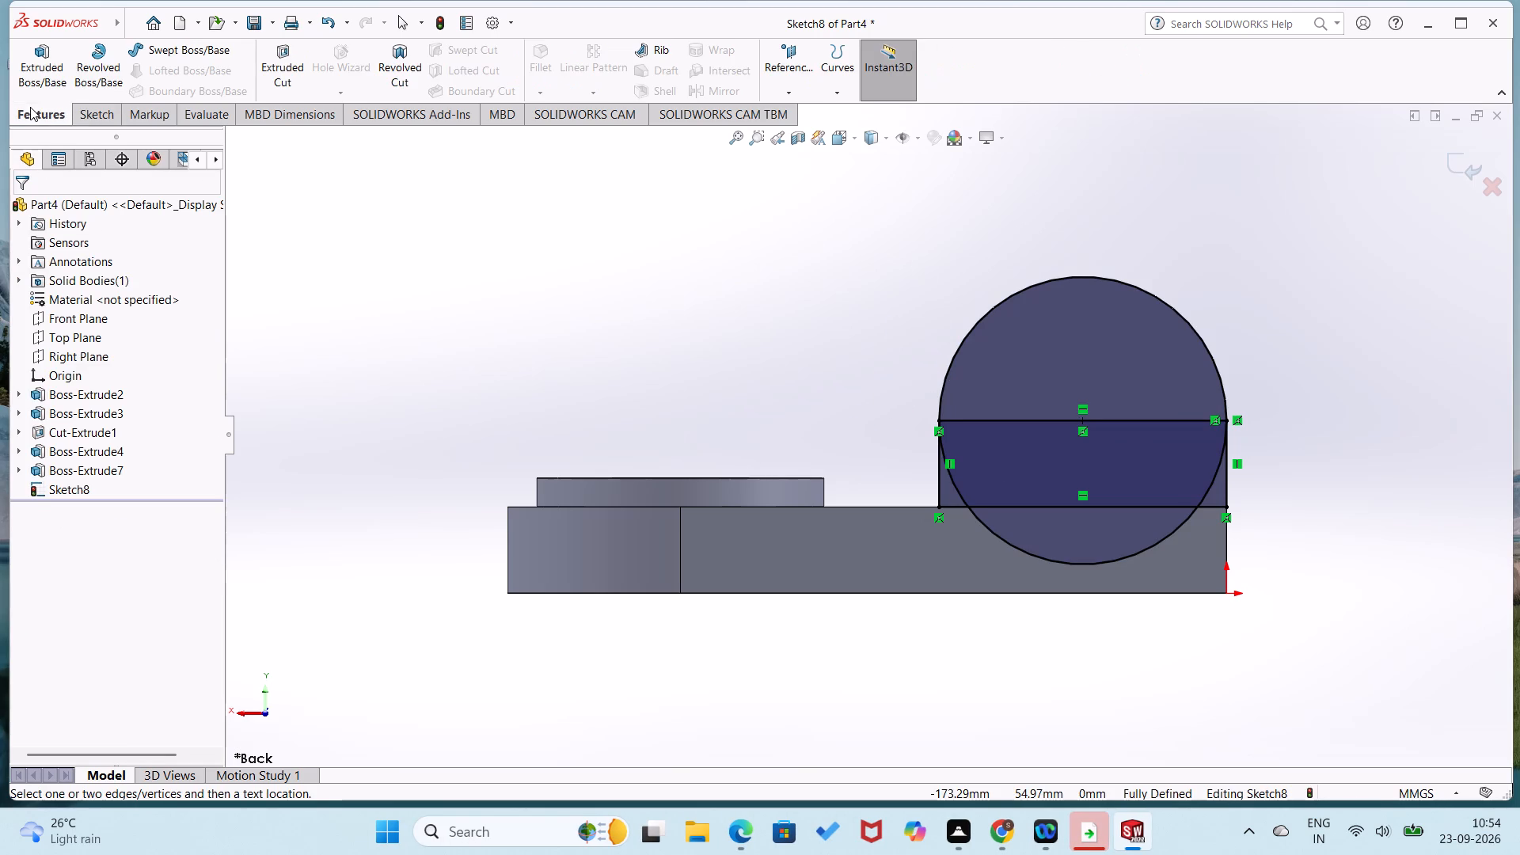
click(43, 81)
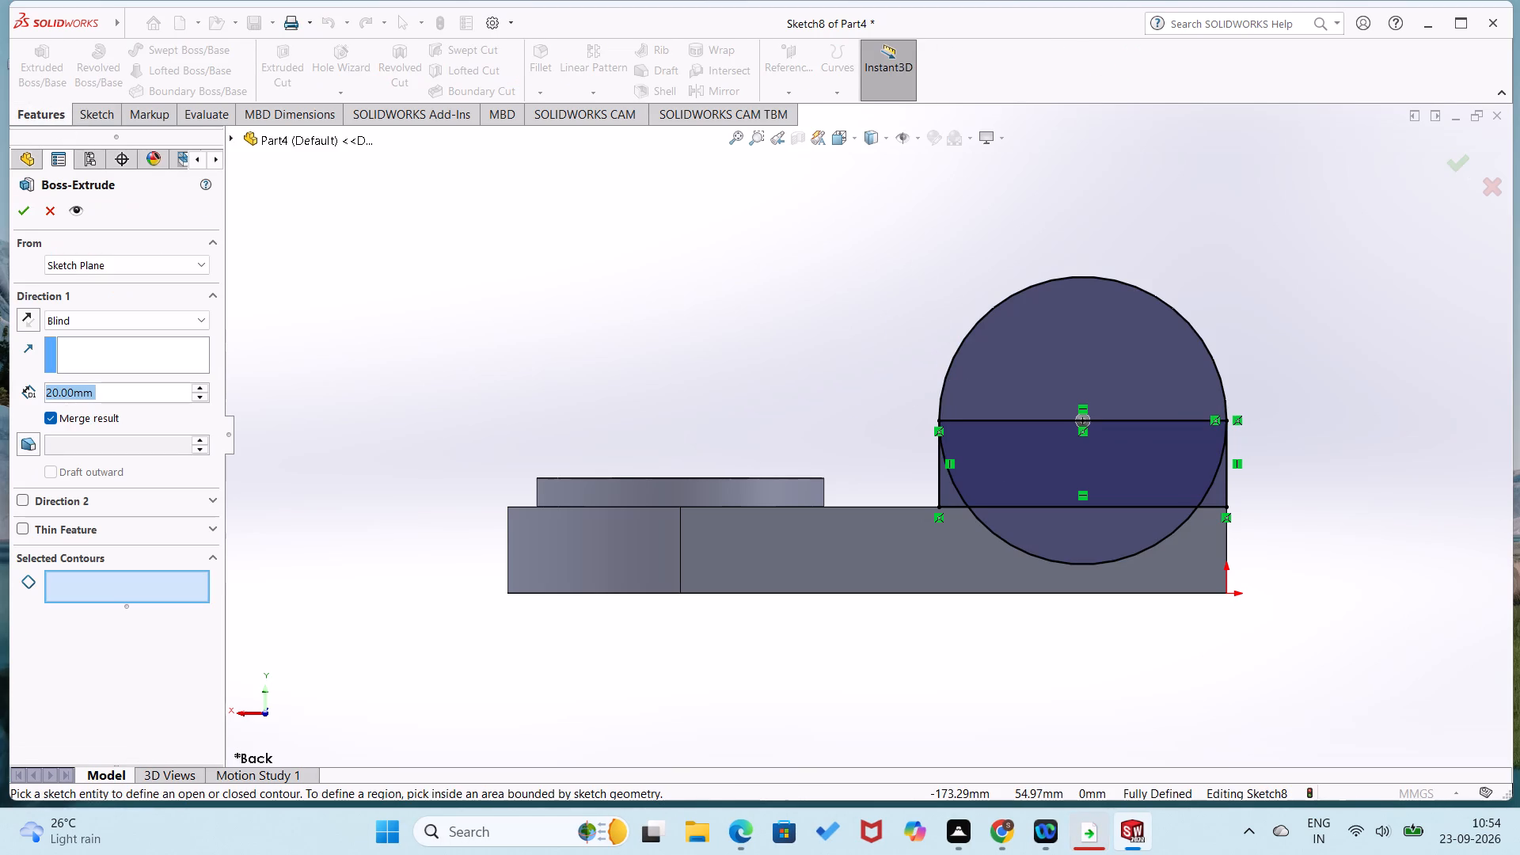
middle_drag(388, 336, 312, 409)
scroll(388, 336, down, 1)
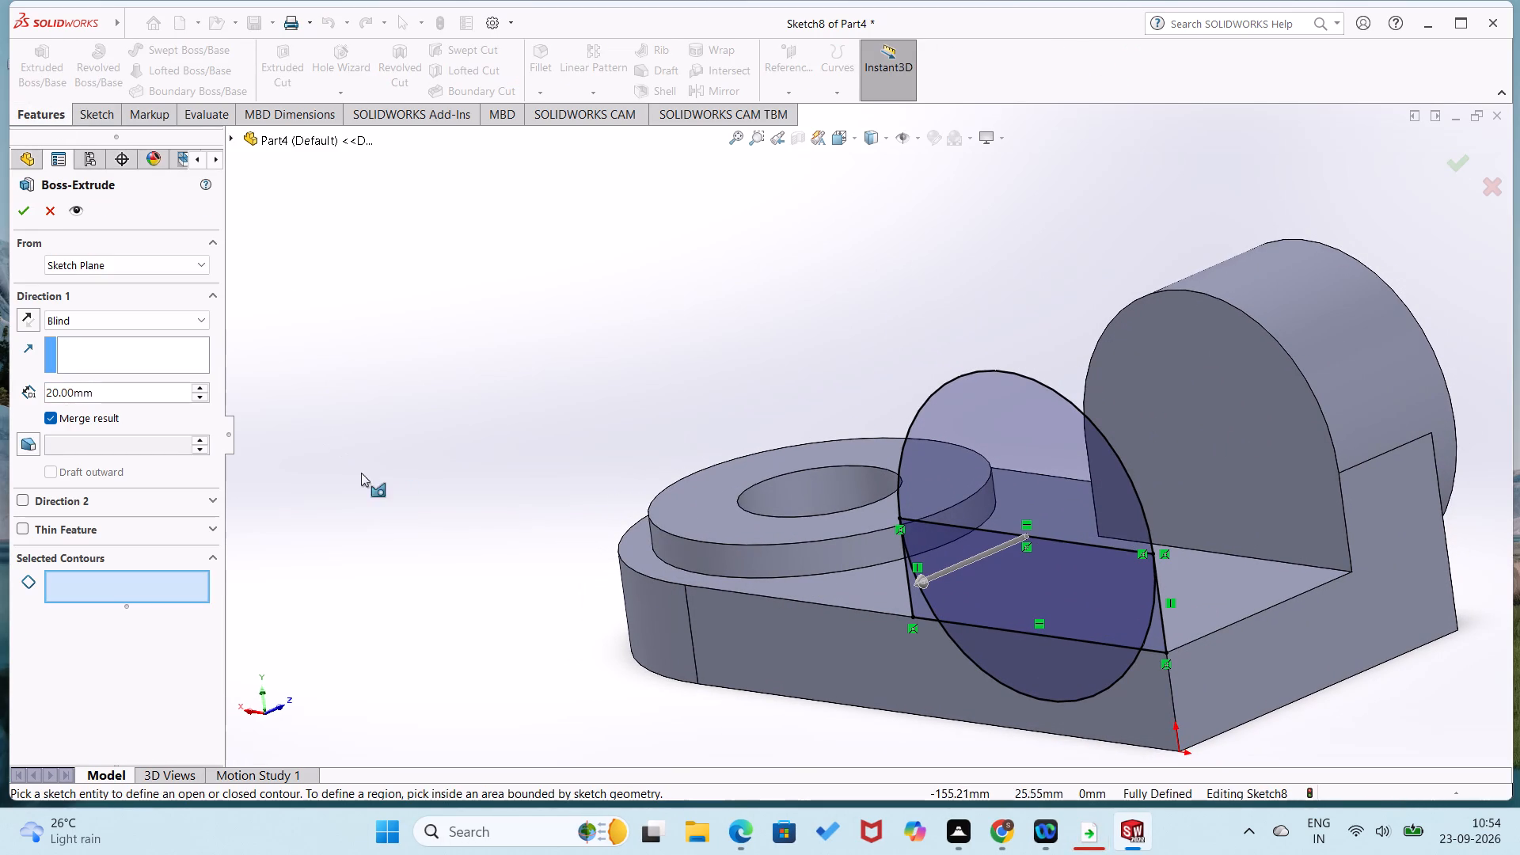
click(1041, 581)
click(1066, 494)
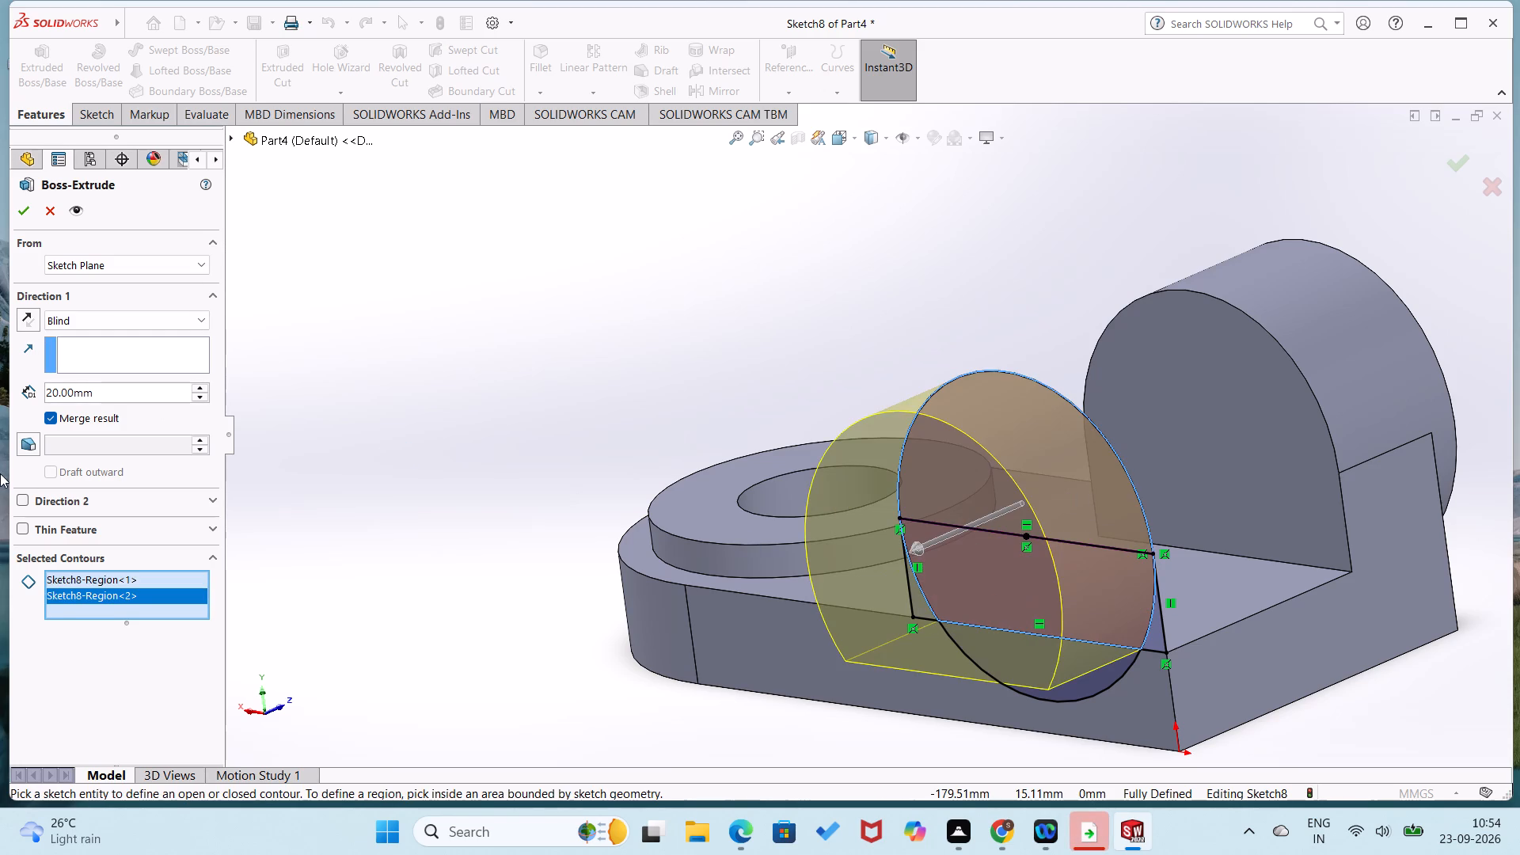
click(25, 322)
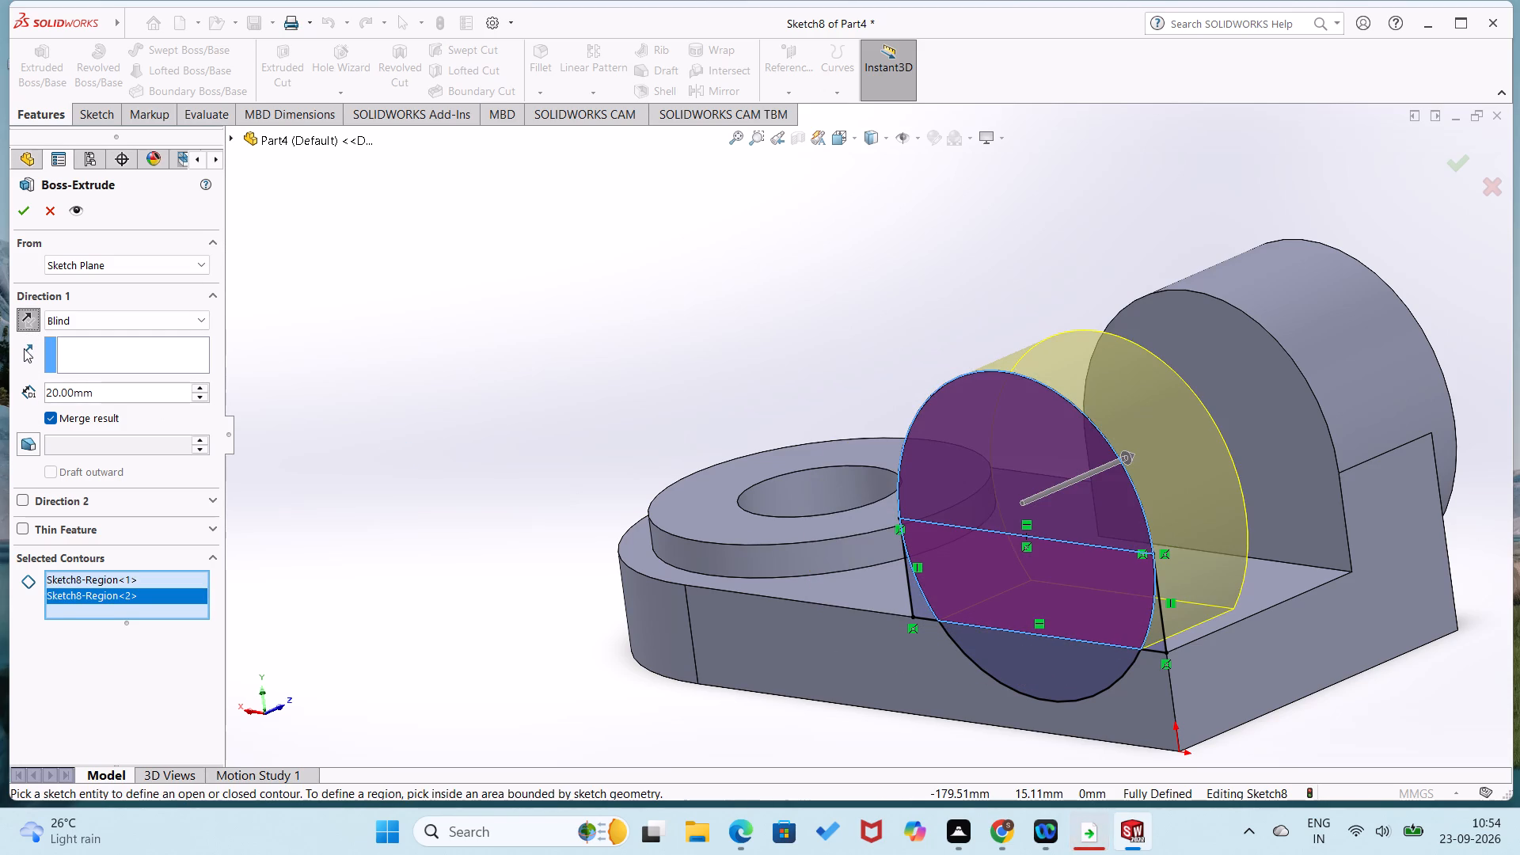
click(20, 499)
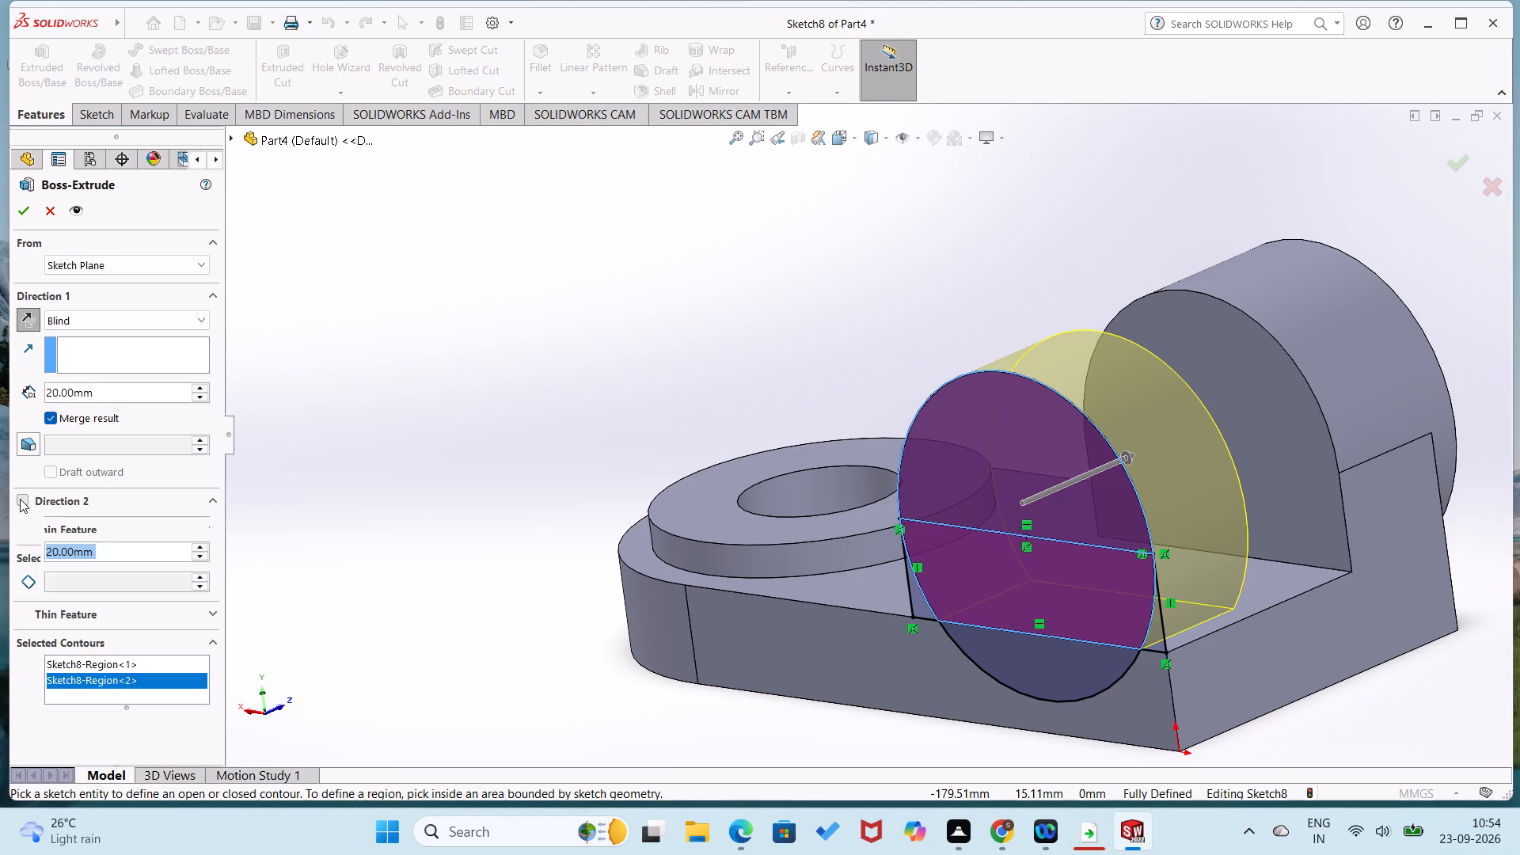
click(1090, 682)
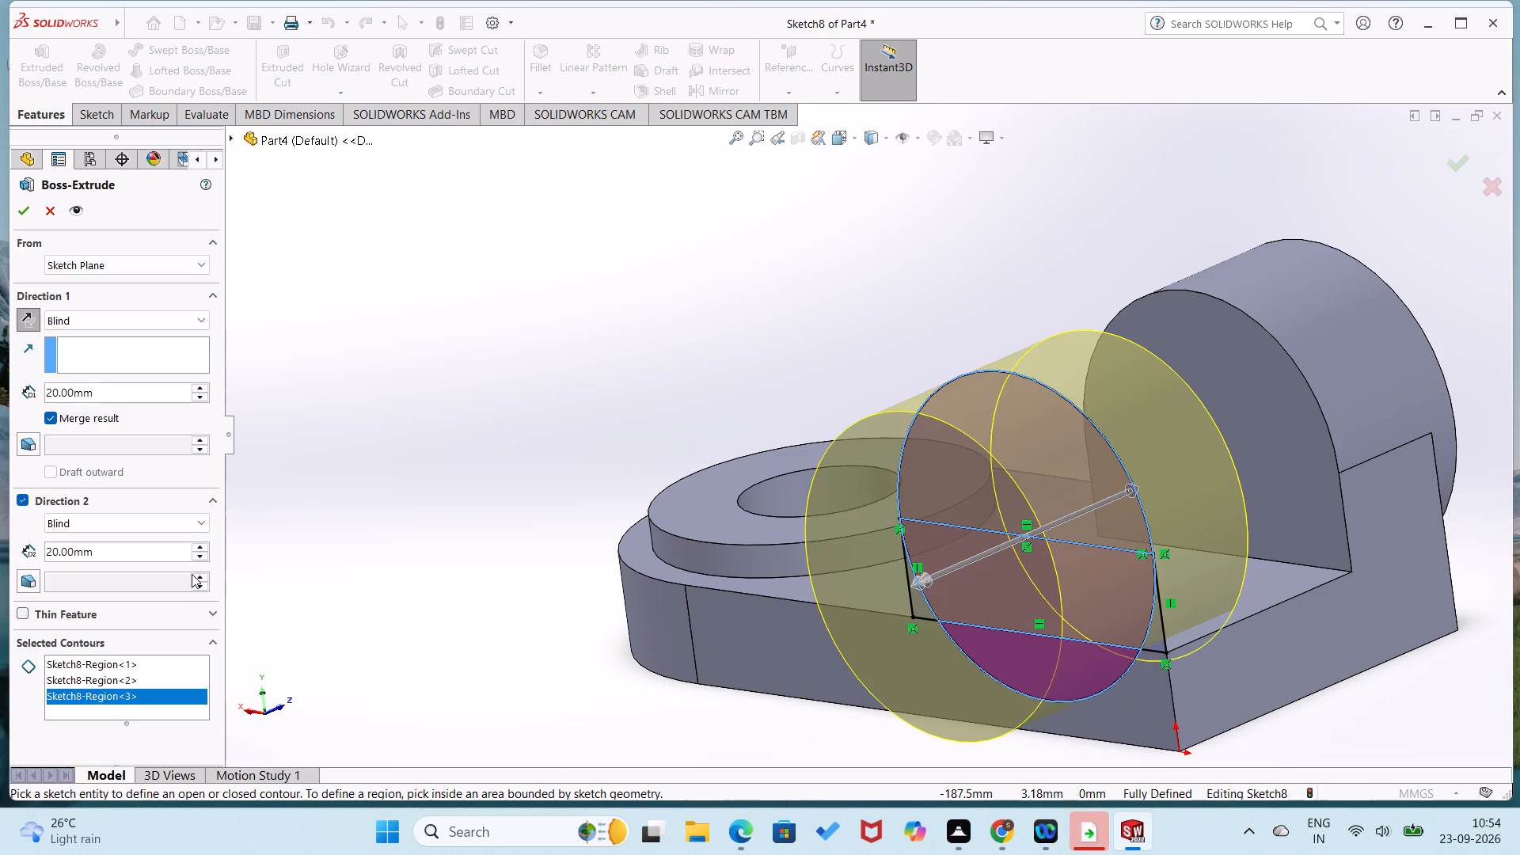
drag(154, 548, 41, 561)
key(5)
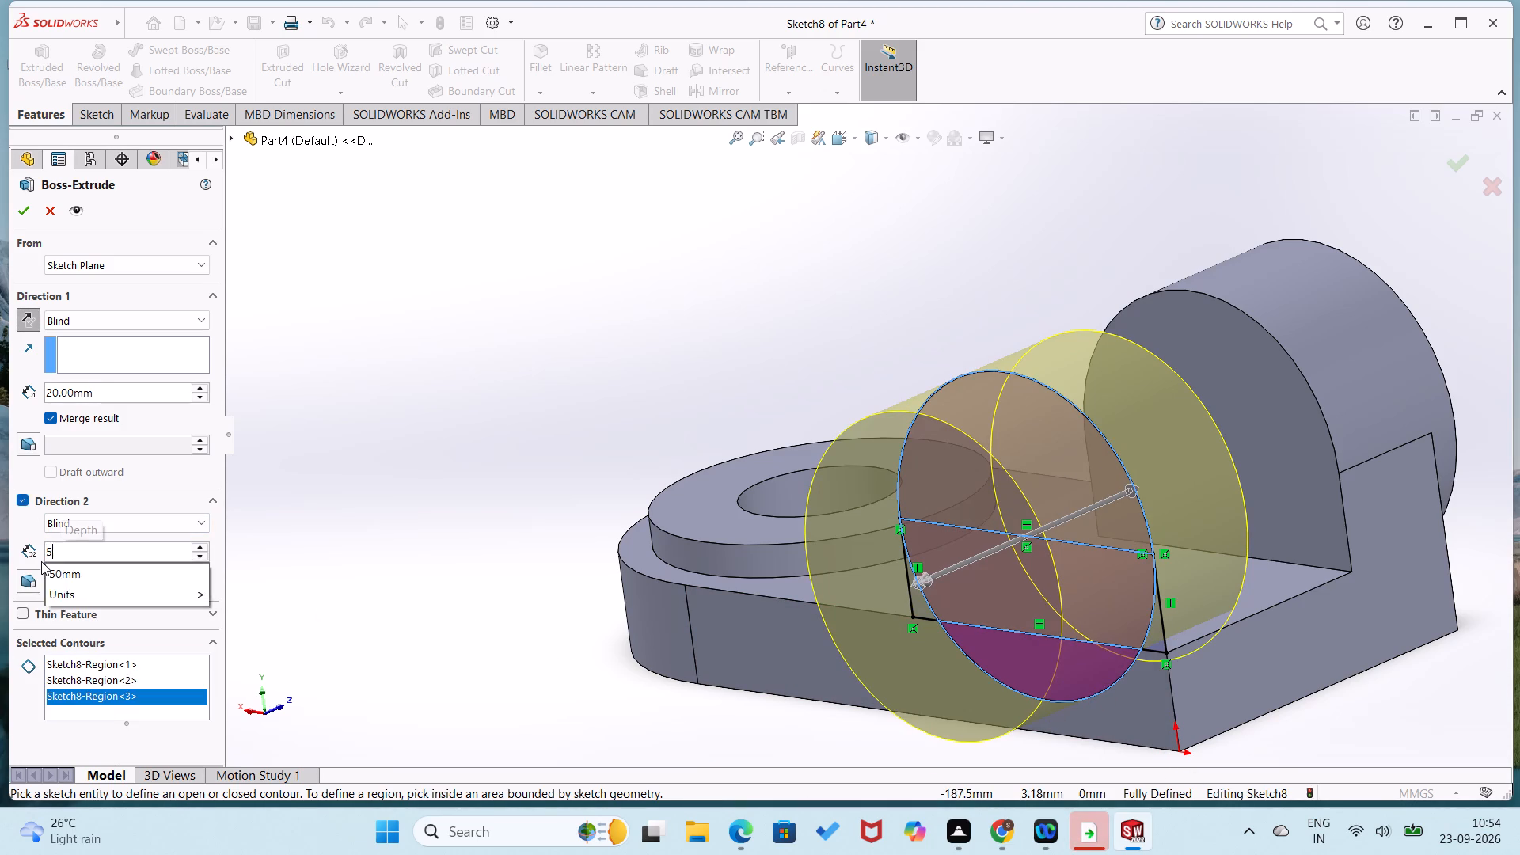
key(Return)
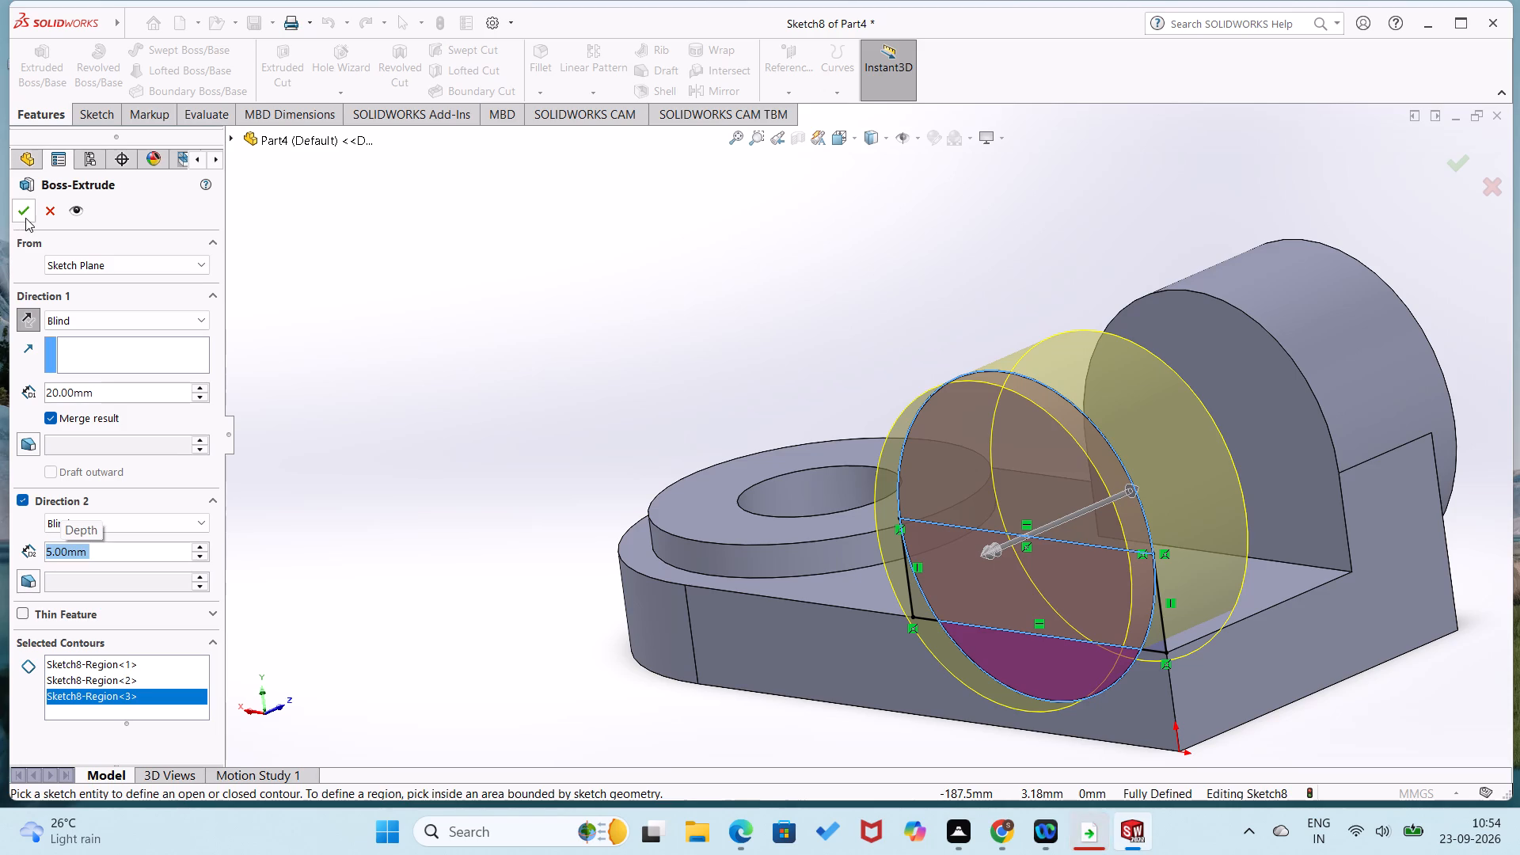
click(25, 218)
click(359, 355)
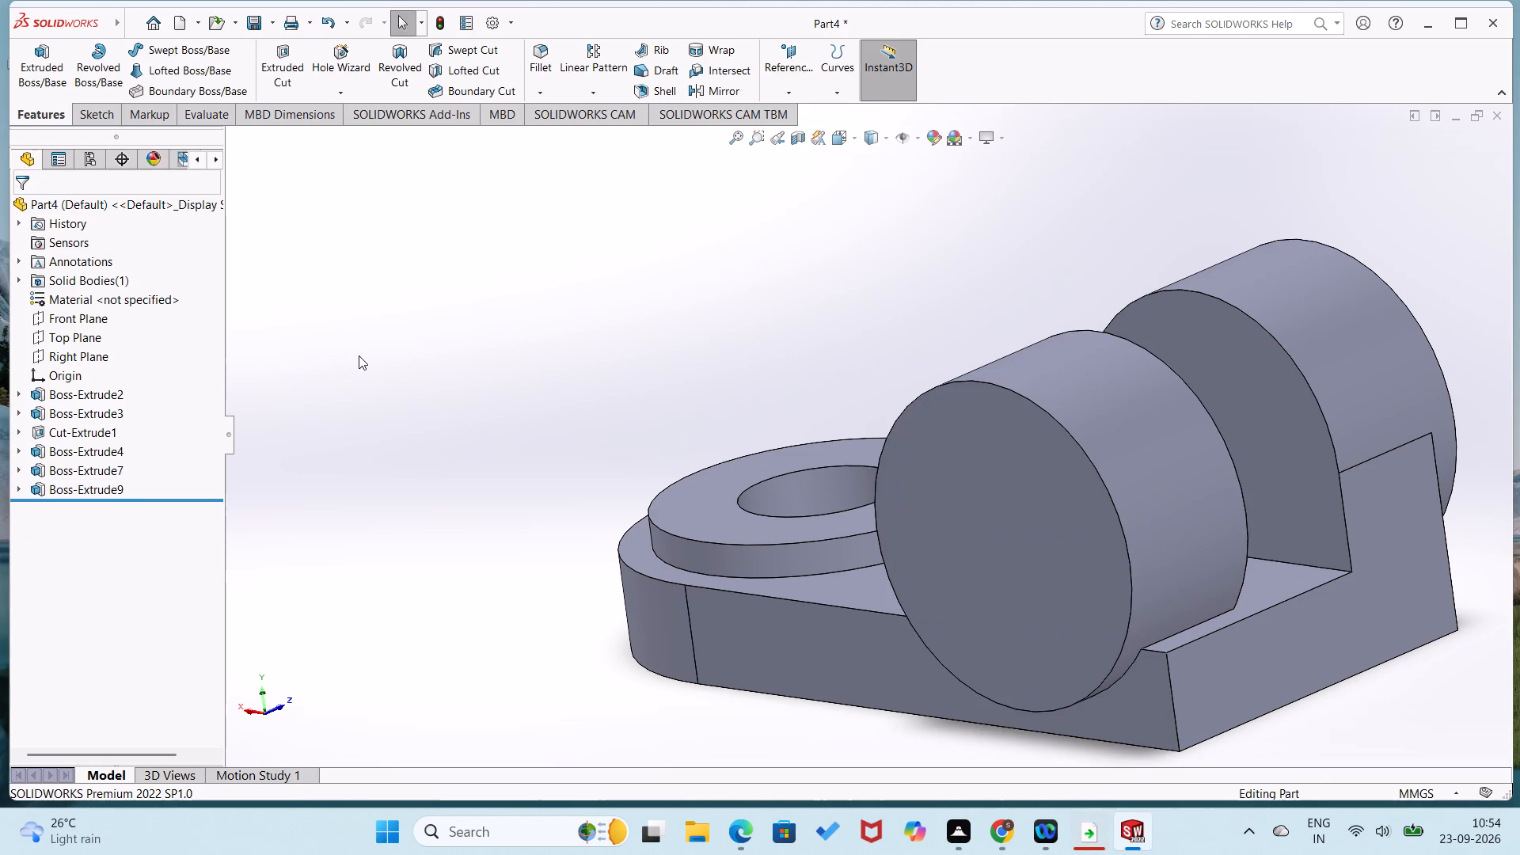
Start a sketch on the new disc's outer face and draw a concentric circle of about 12 mm radius.
middle_drag(359, 355, 205, 377)
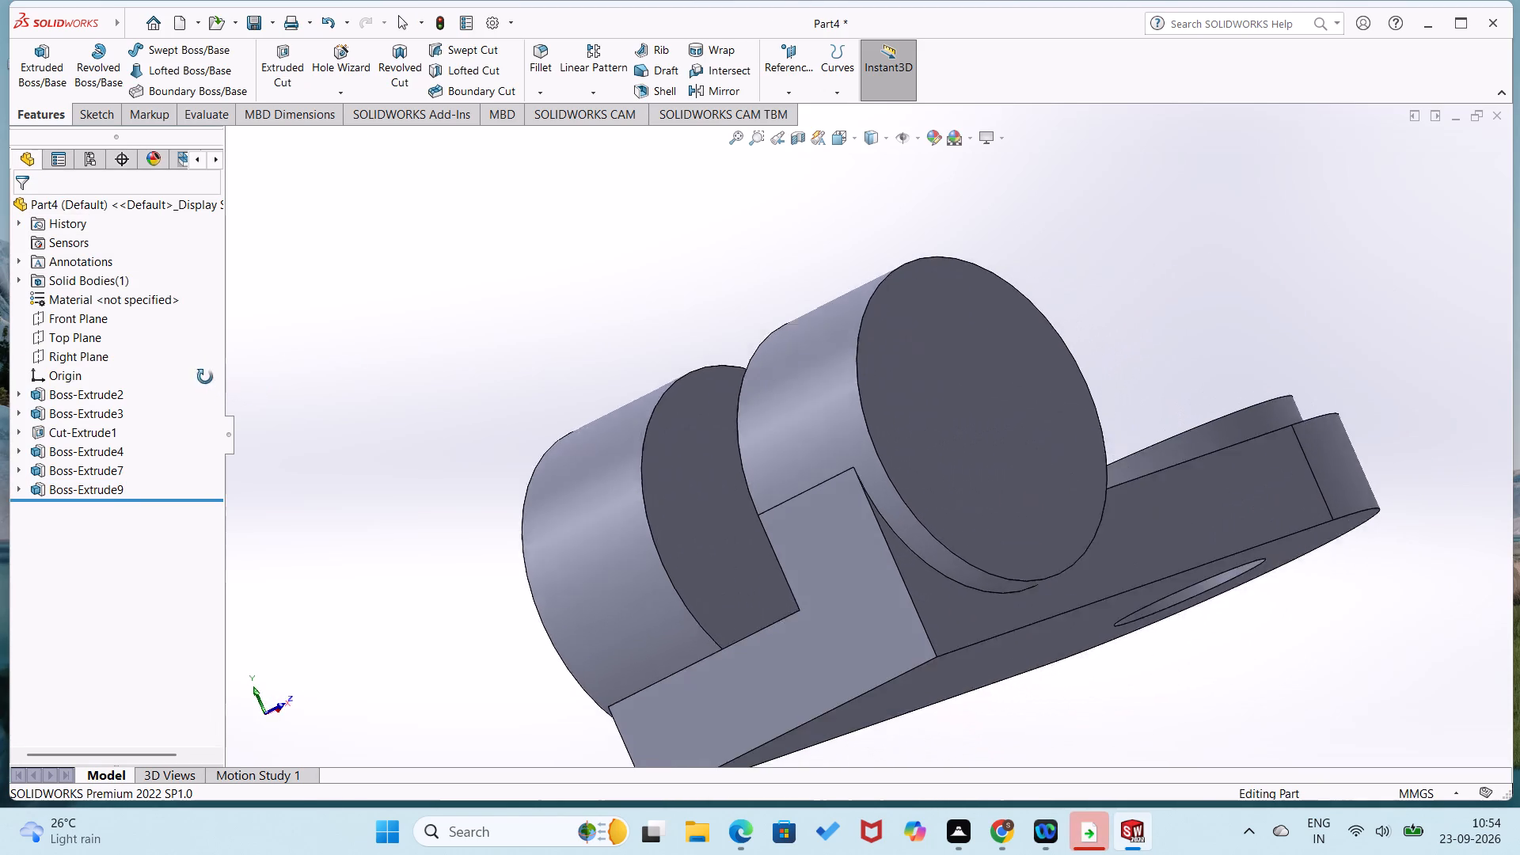
middle_drag(205, 377, 382, 365)
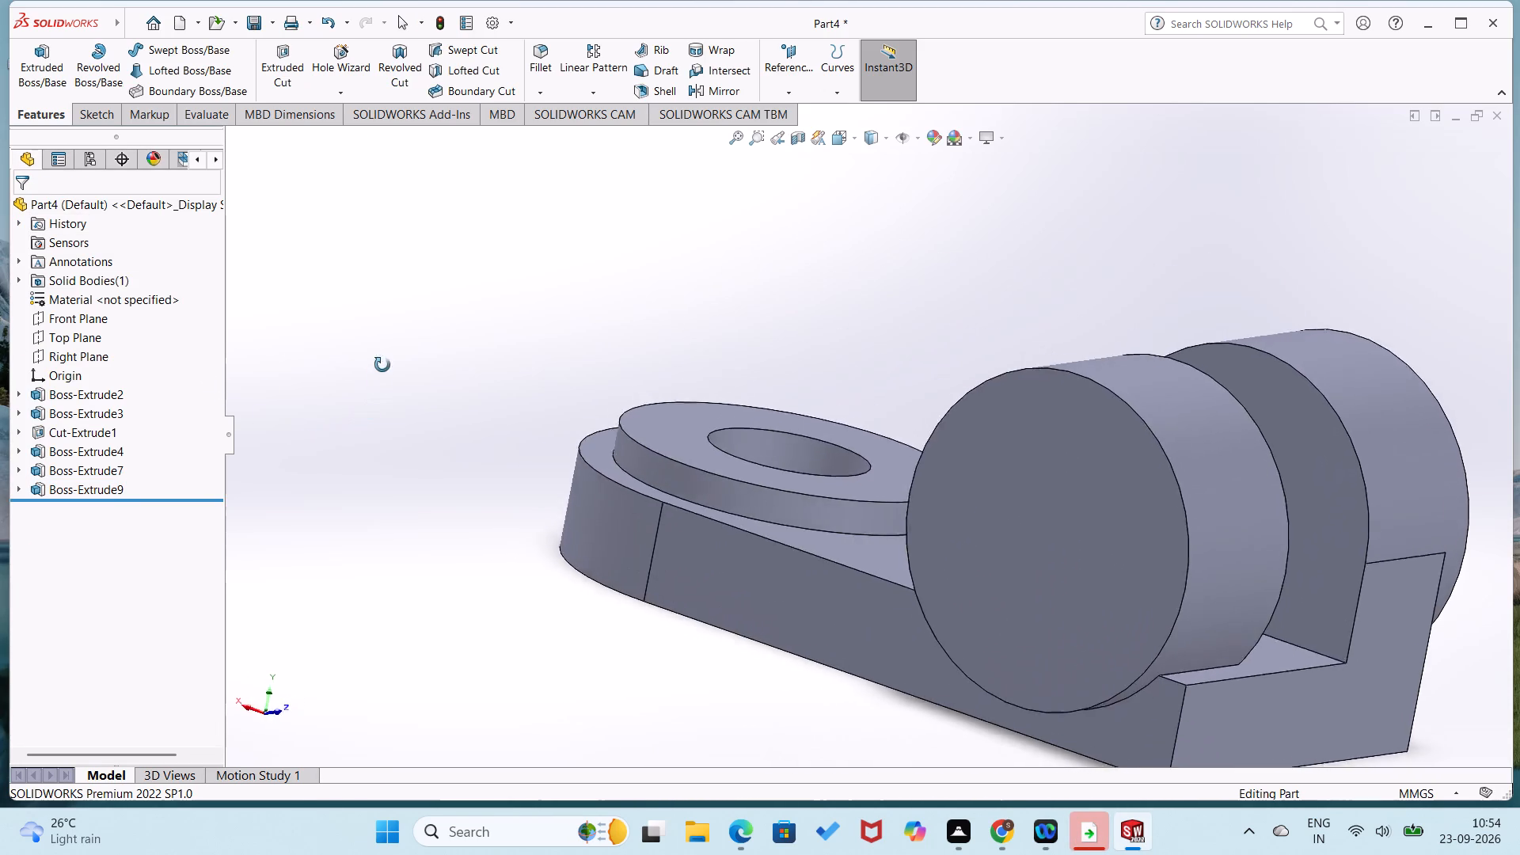
middle_drag(382, 365, 513, 395)
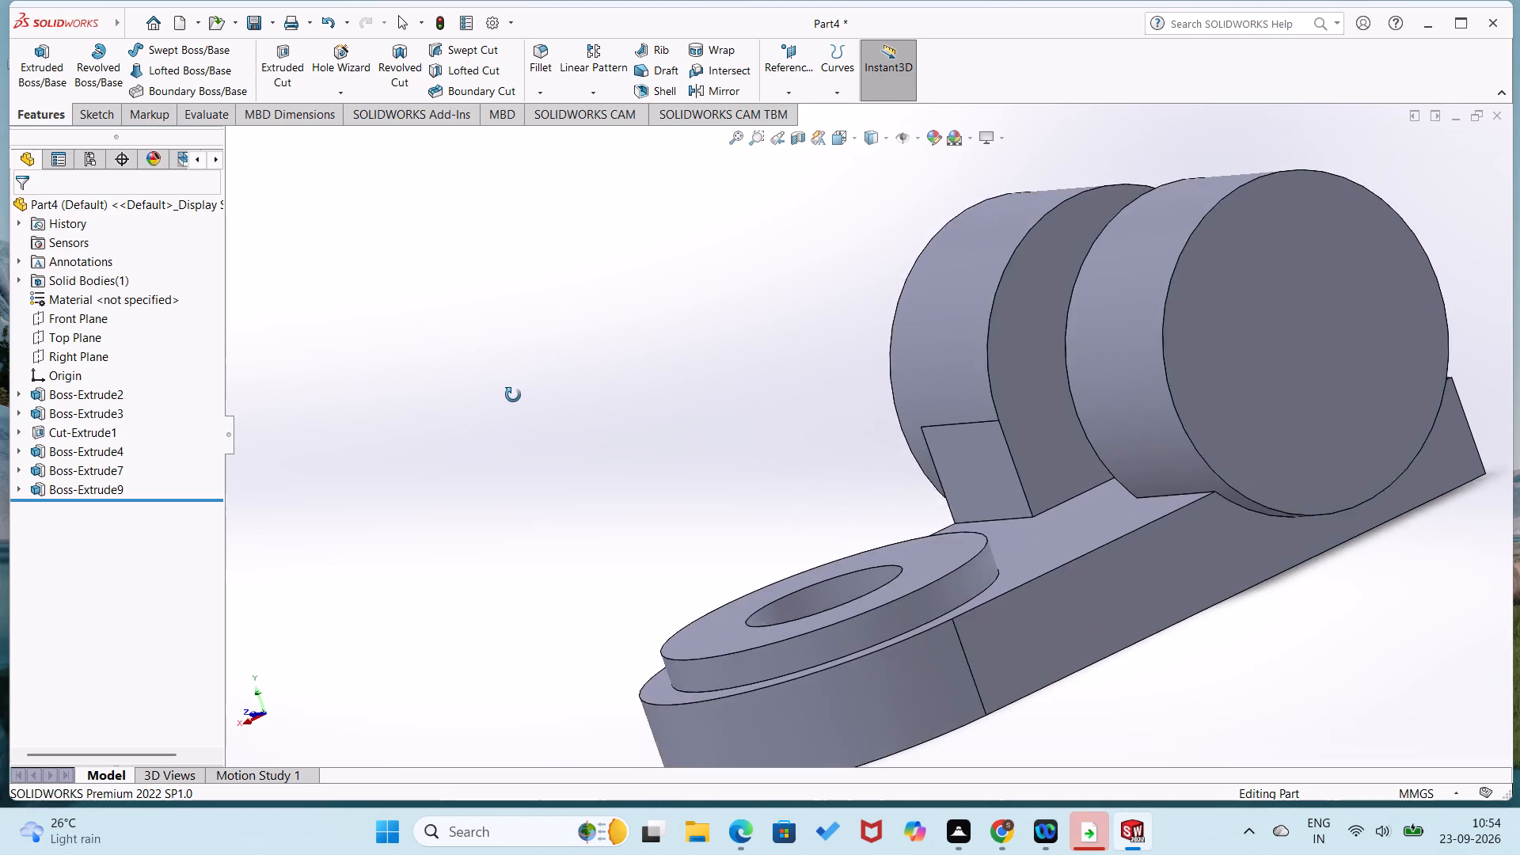
middle_drag(513, 395, 443, 427)
right_click(1142, 310)
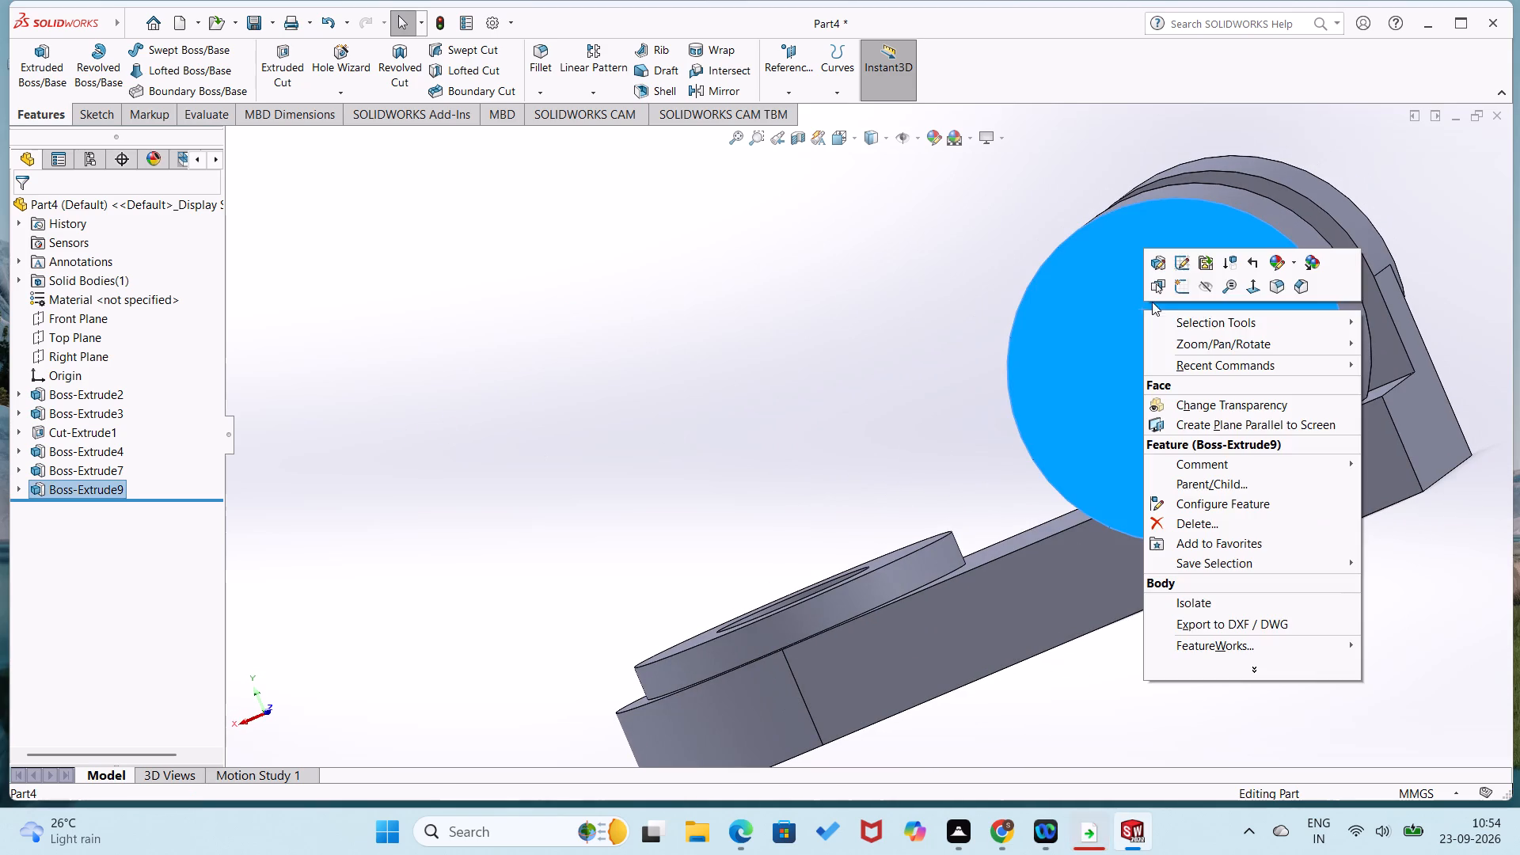
click(1185, 281)
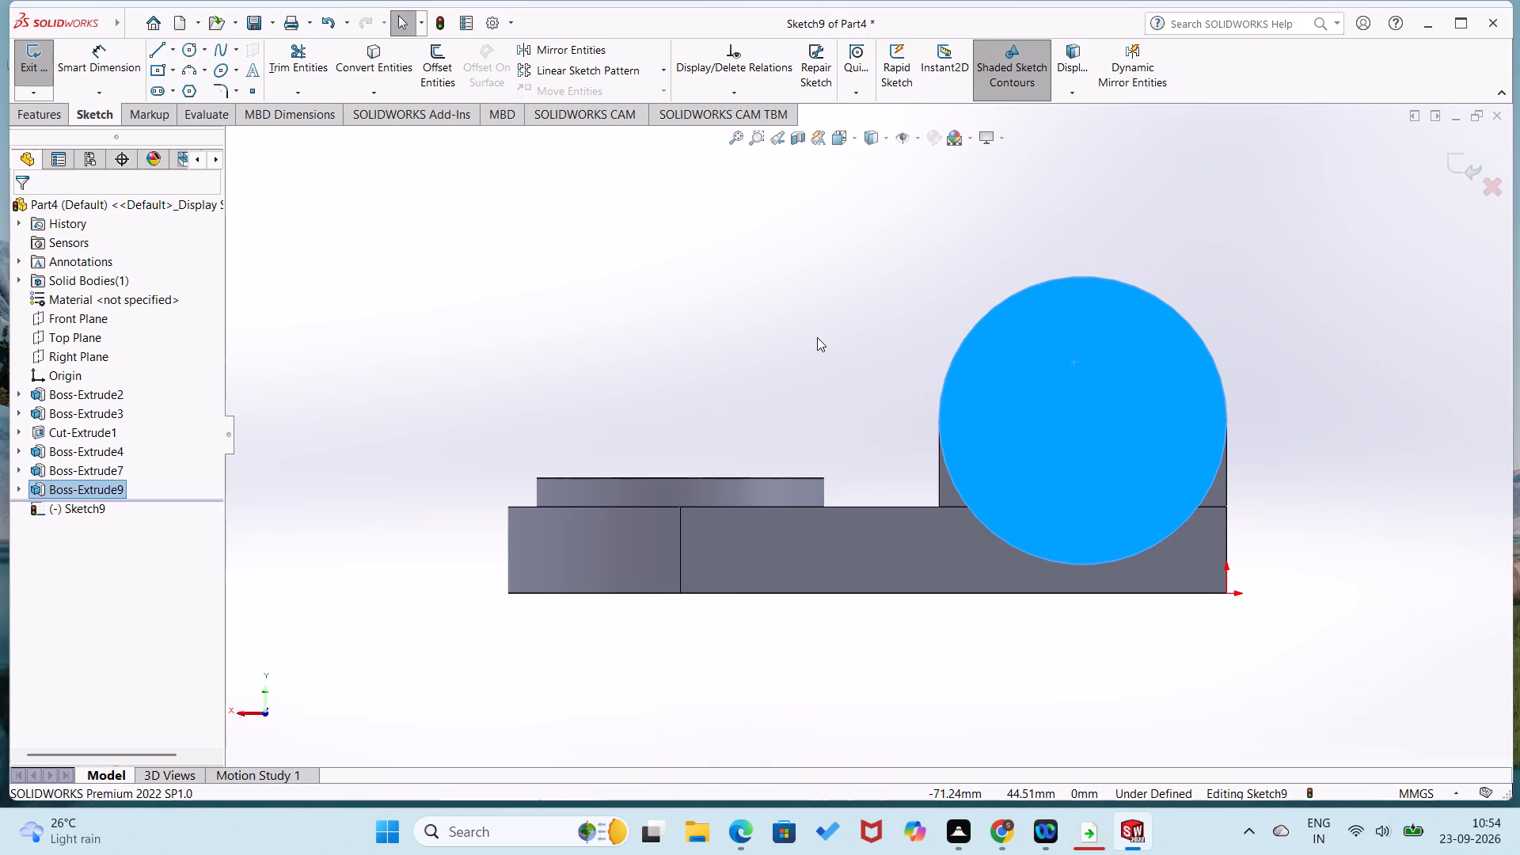
click(817, 337)
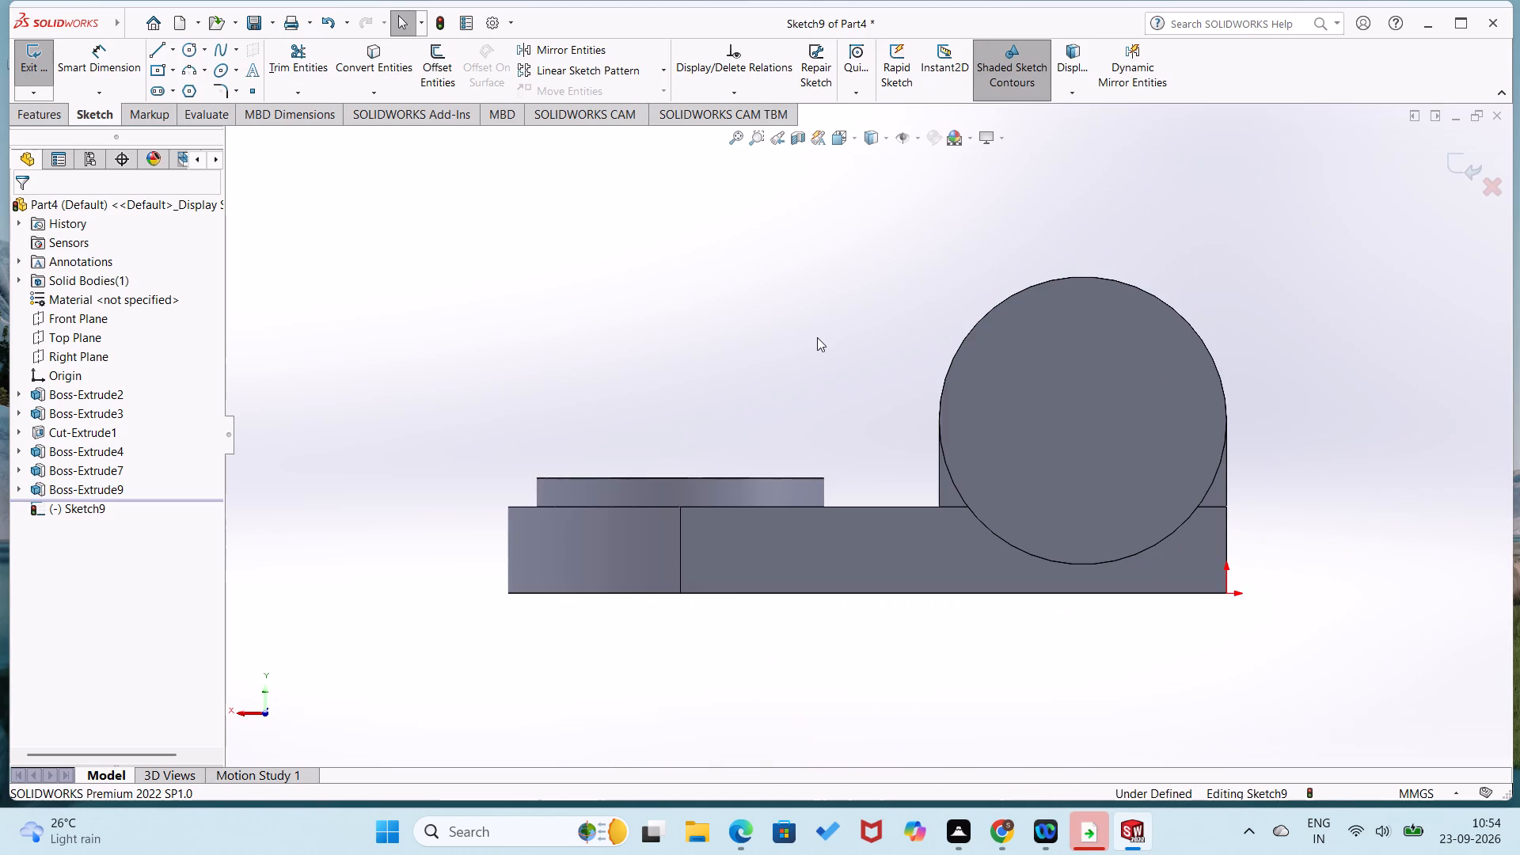
right_drag(781, 344, 884, 271)
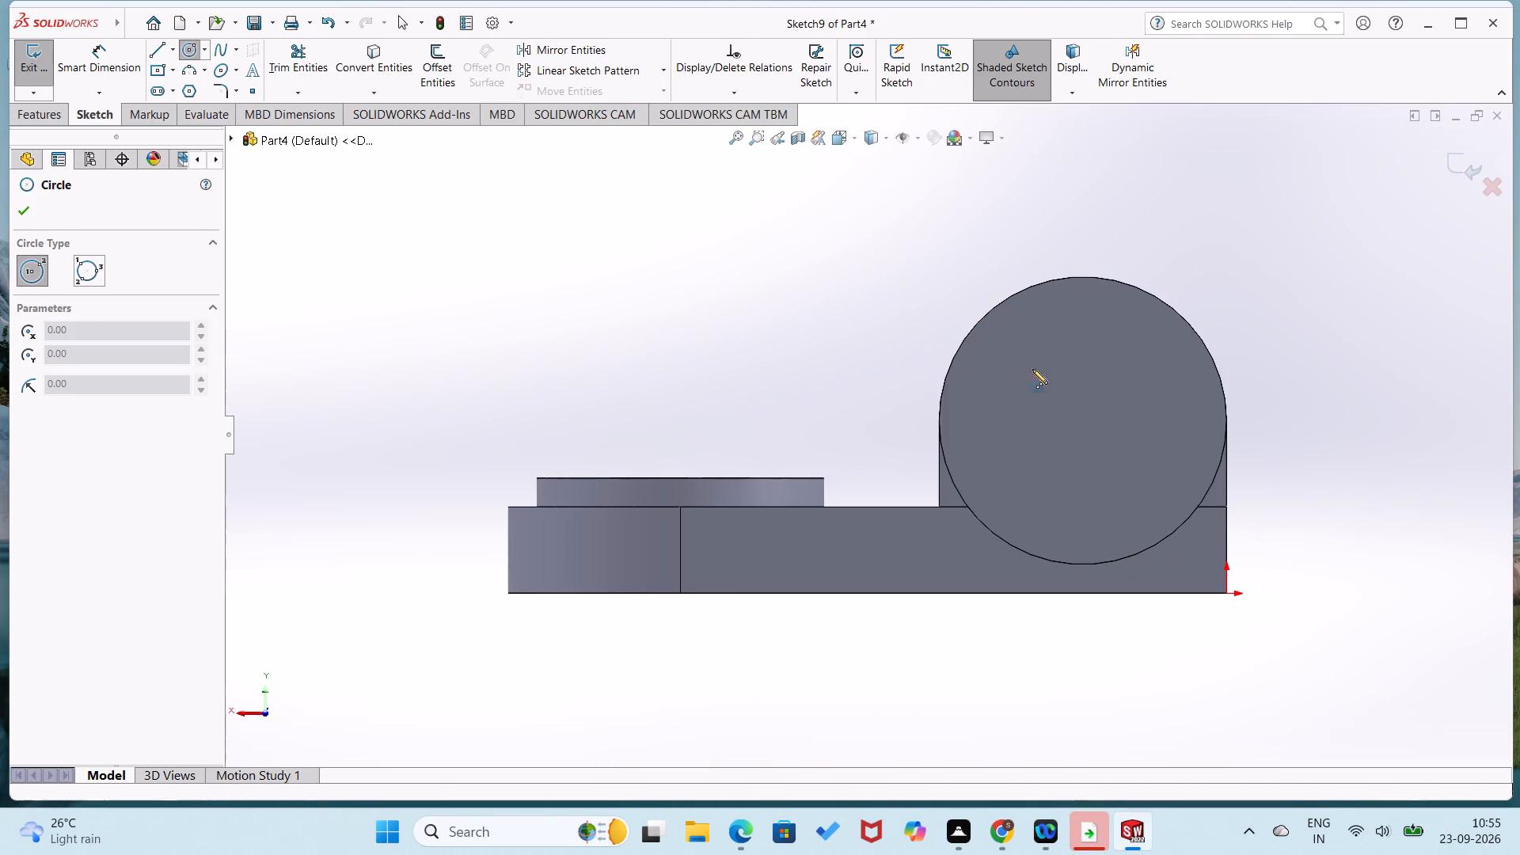
click(1082, 421)
click(1089, 490)
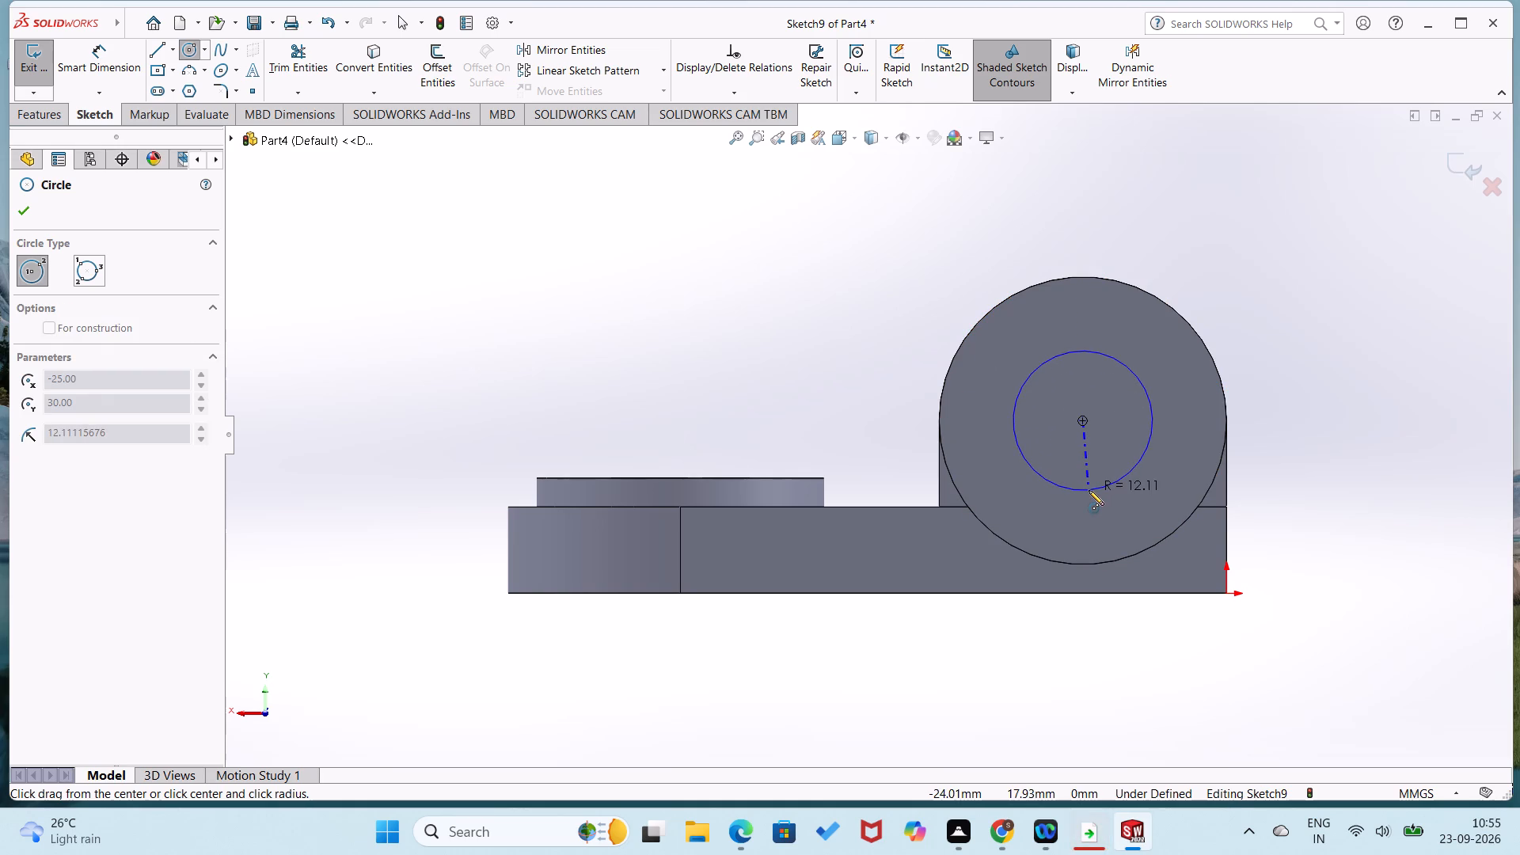
Dimension the circle on the disc's outer face to a 20 mm diameter.
right_drag(1149, 450, 1206, 275)
click(1148, 397)
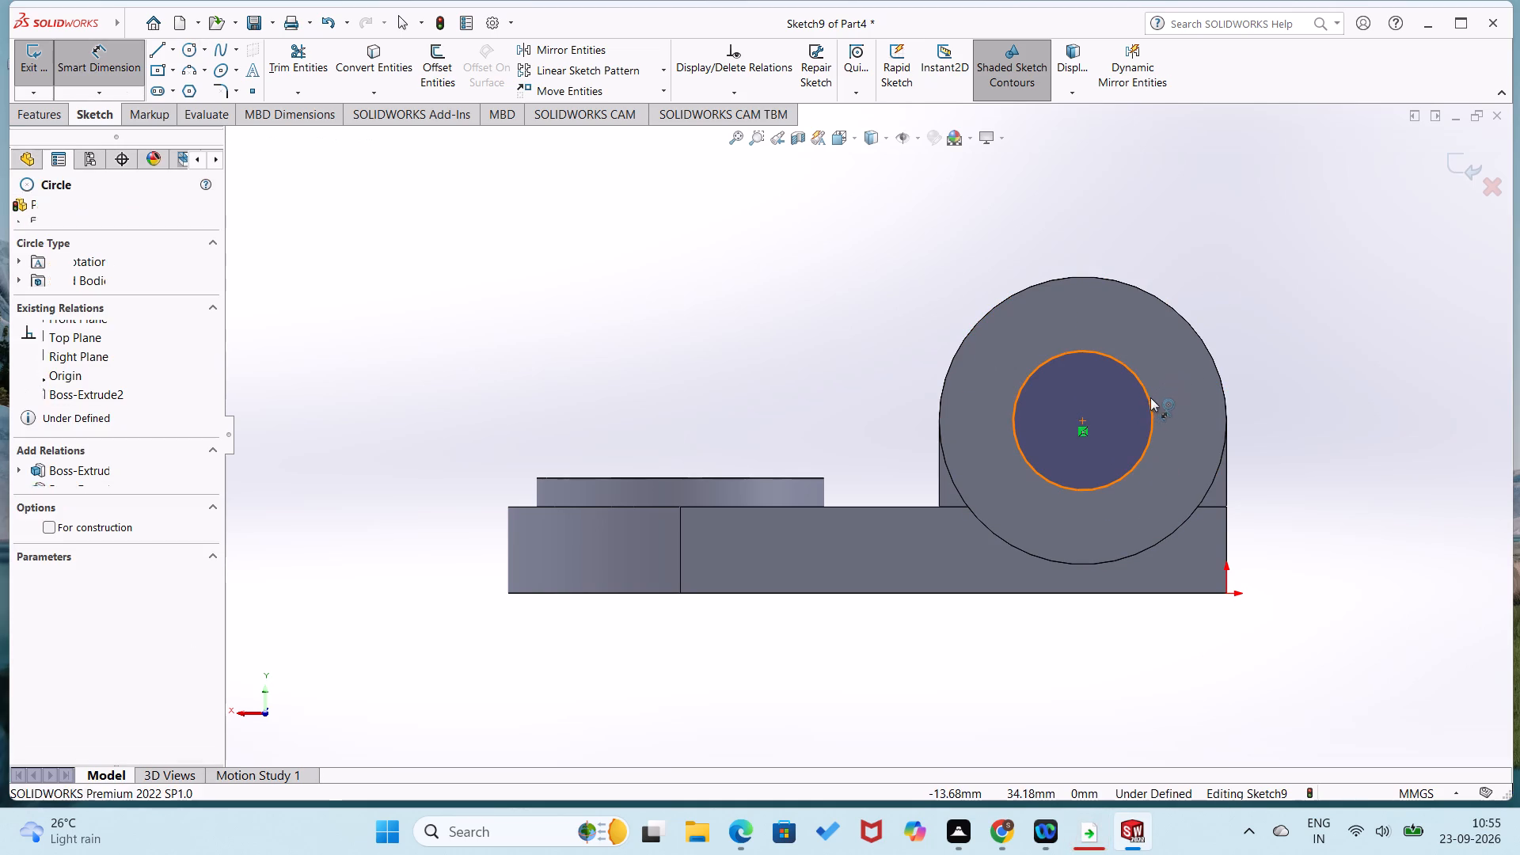
click(1193, 401)
text(20)
key(Return)
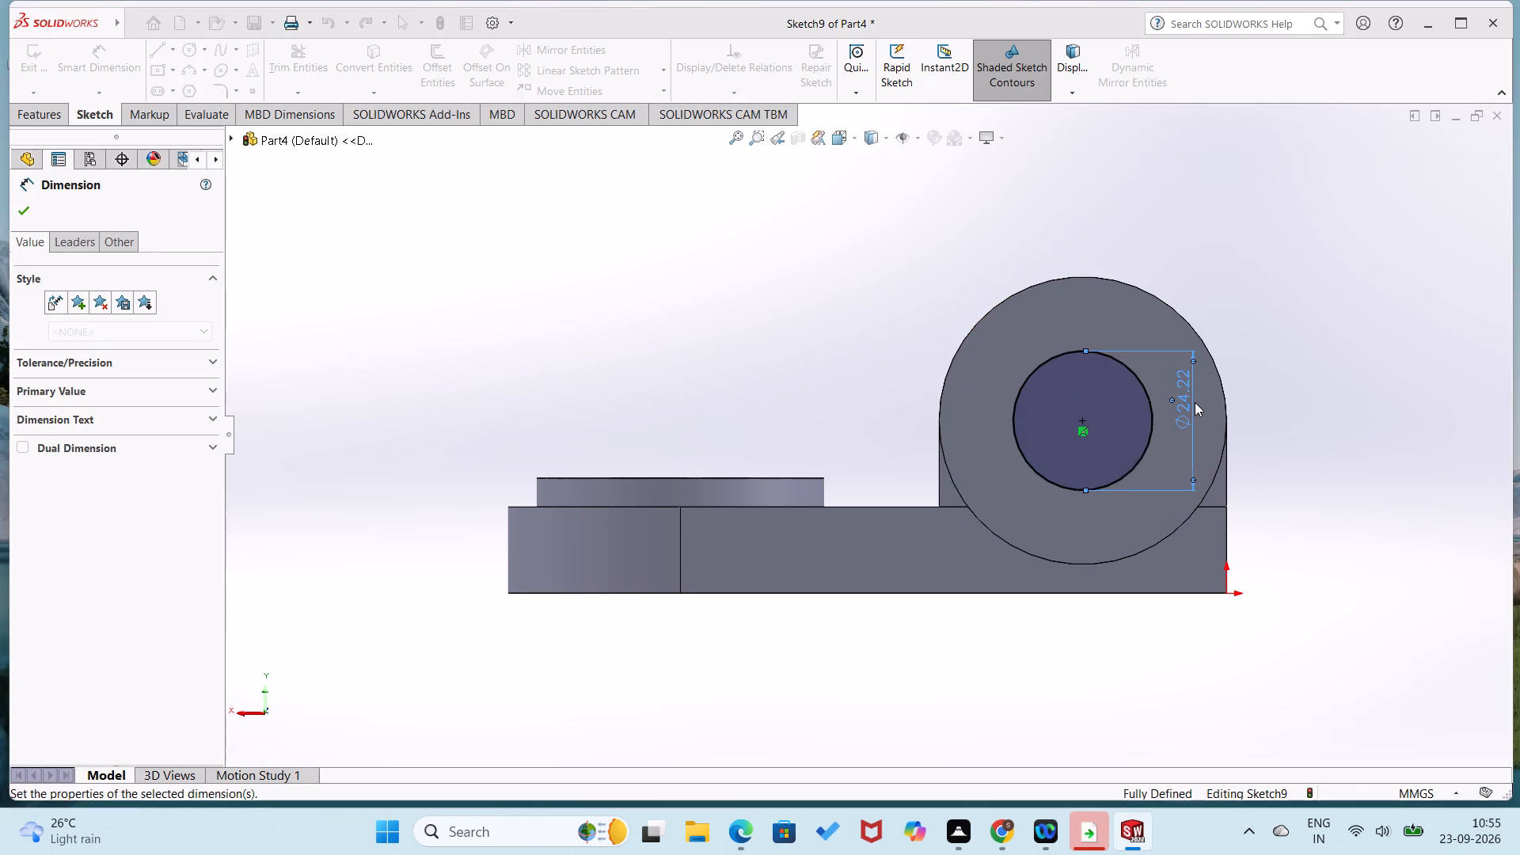
Extrude-cut the 20 mm circle with the Through All end condition to bore both discs.
click(56, 116)
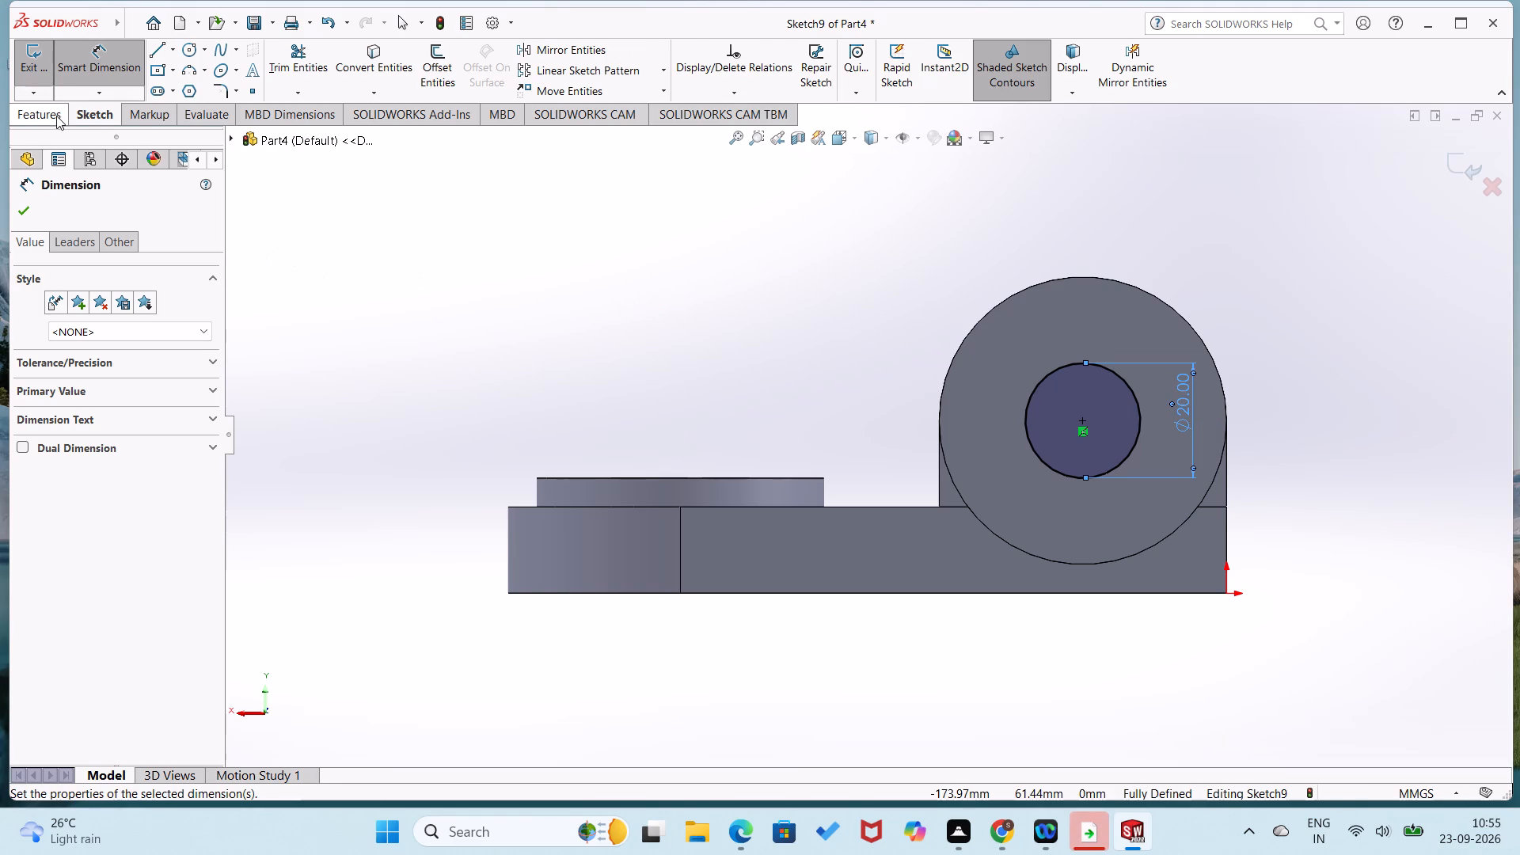
click(292, 79)
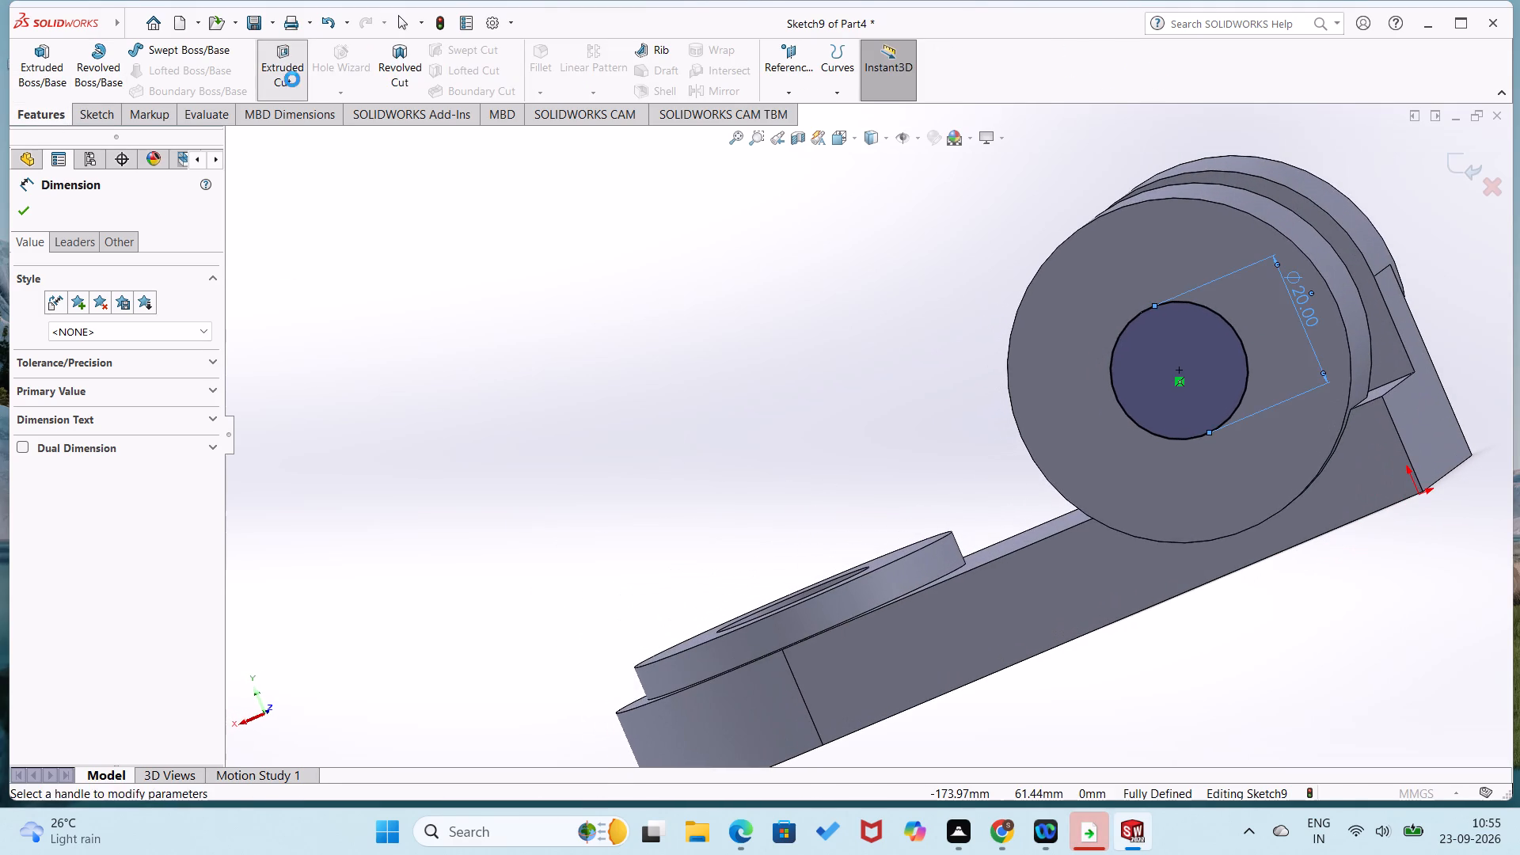
click(174, 329)
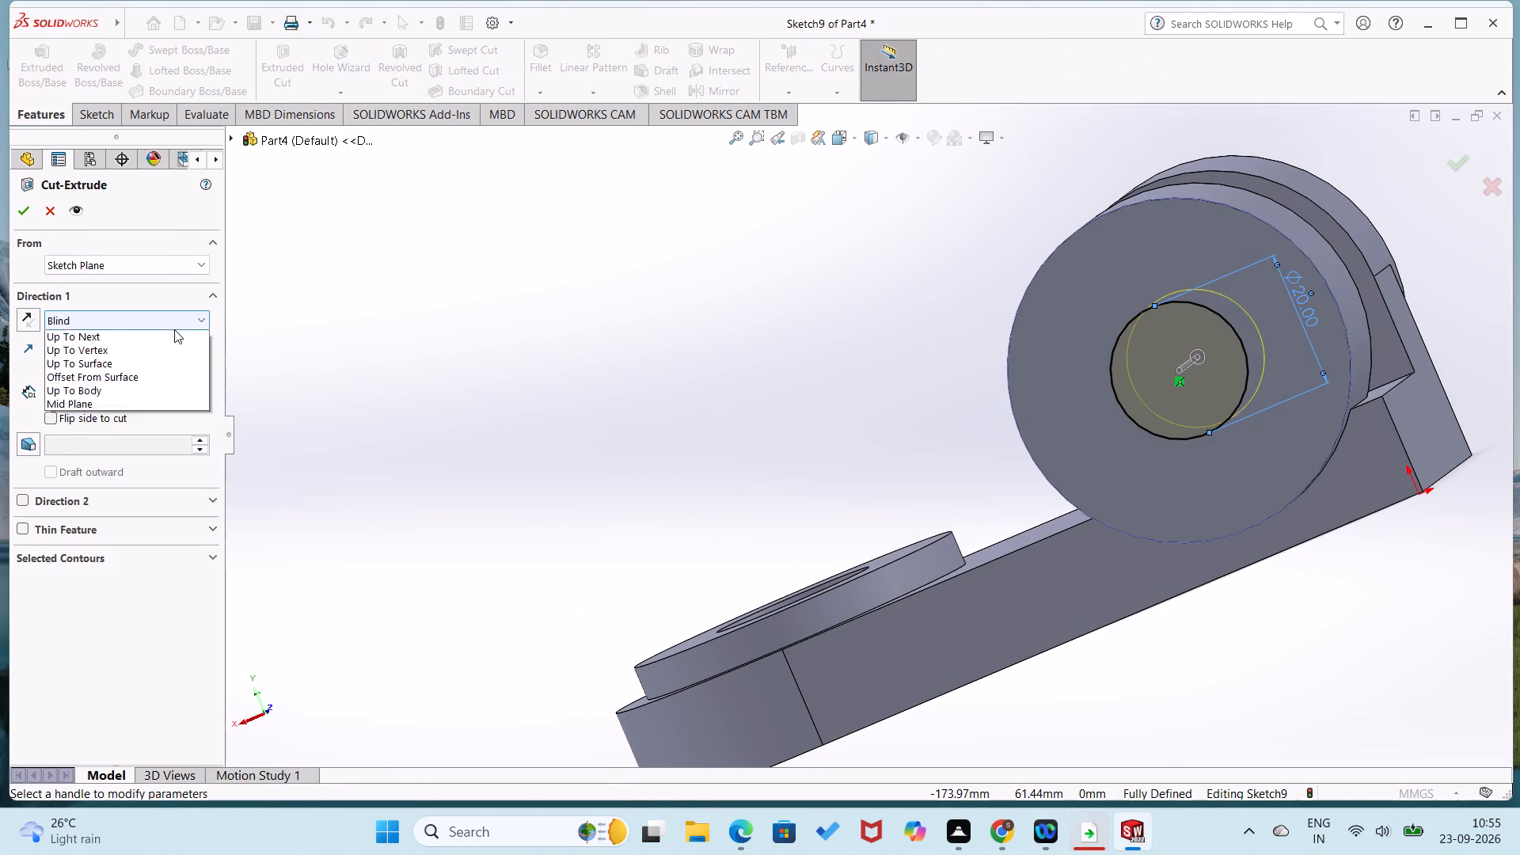
click(177, 355)
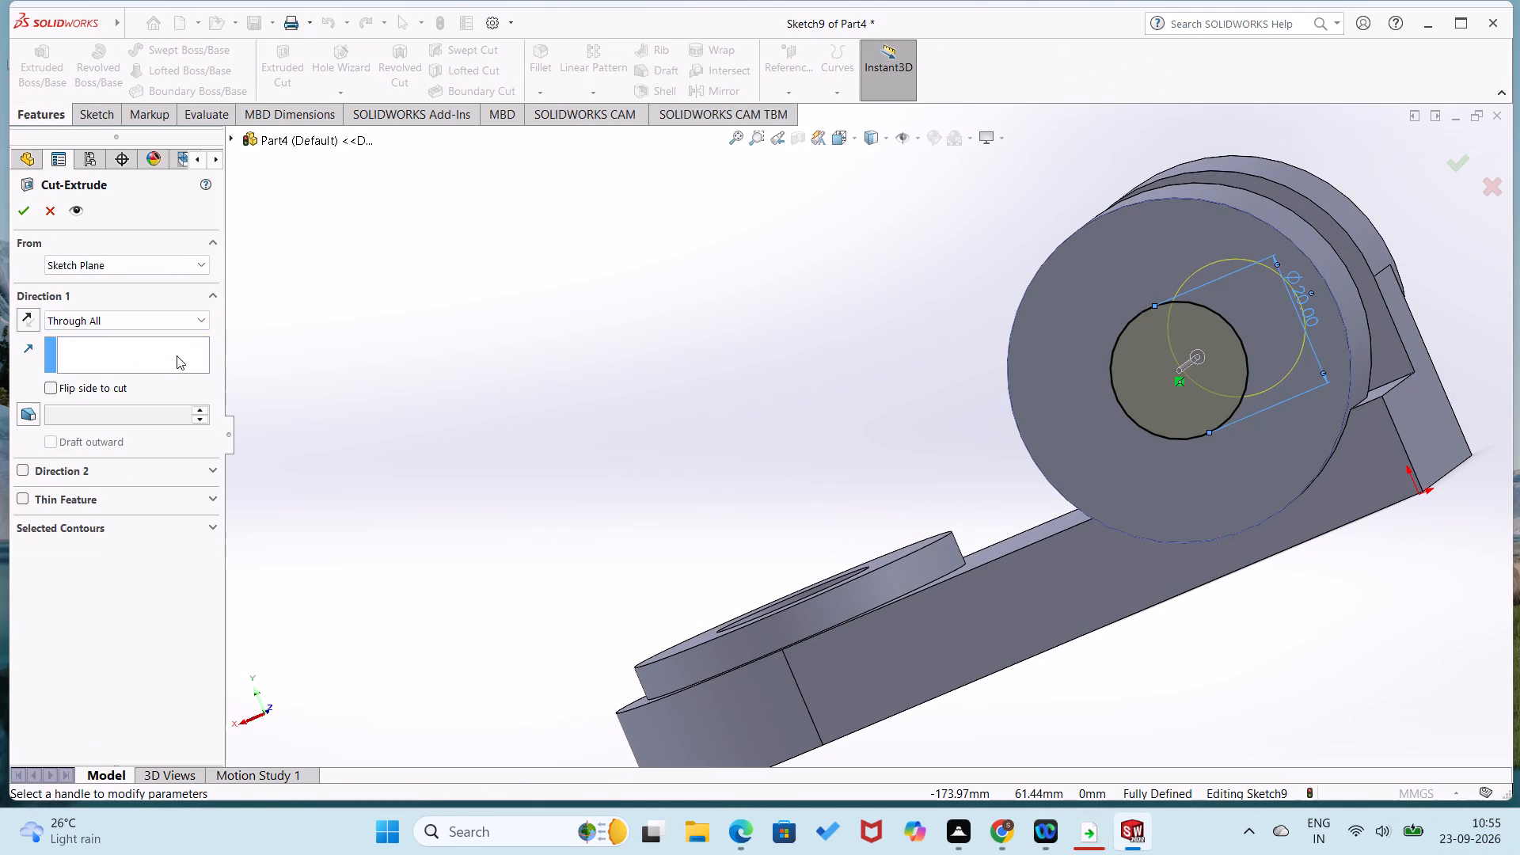
scroll(431, 405, down, 1)
middle_drag(431, 405, 309, 481)
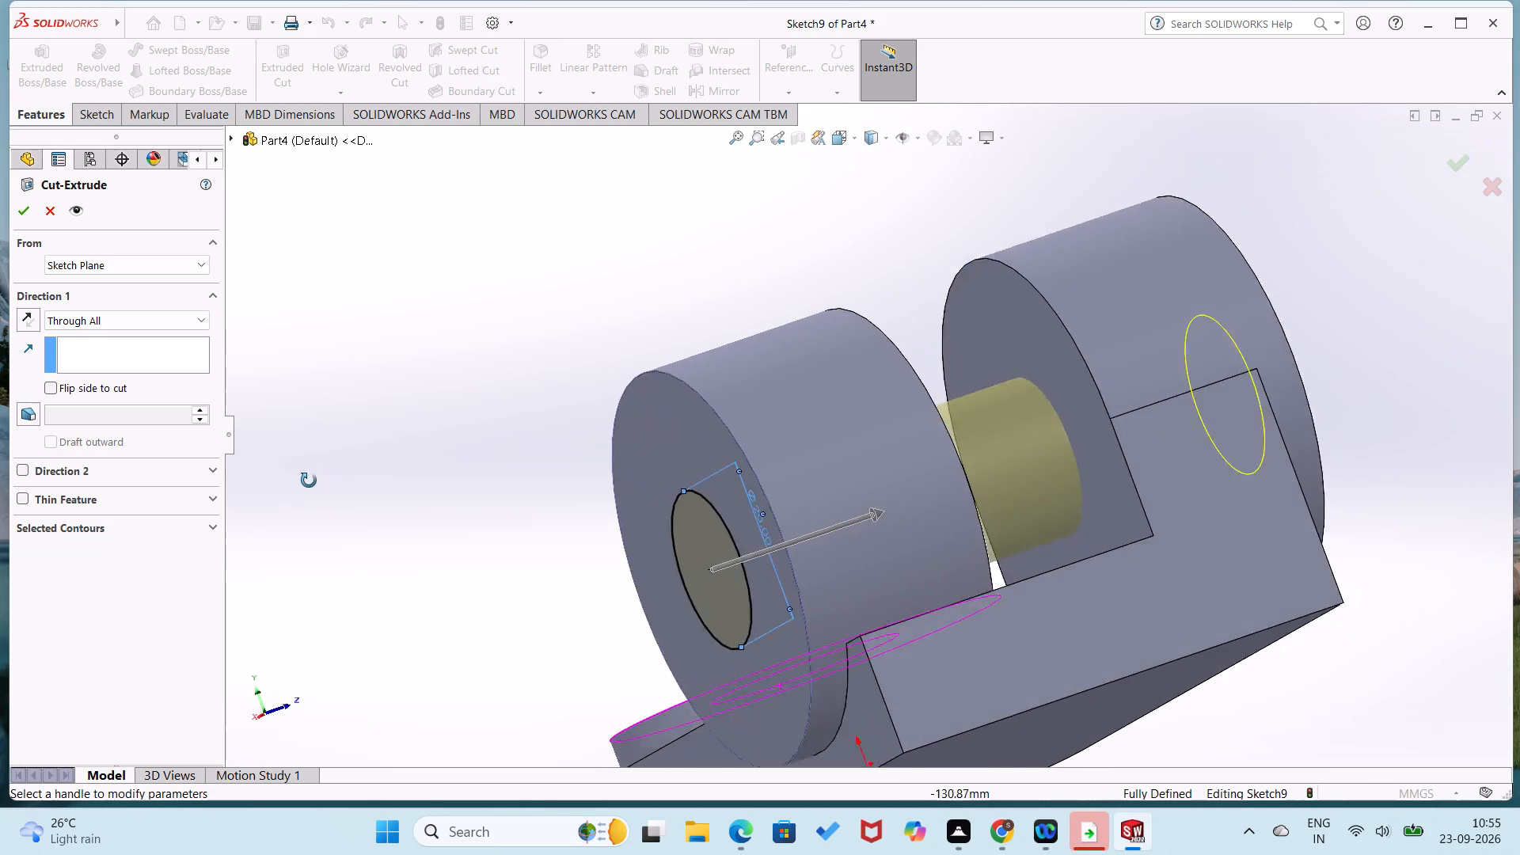
middle_drag(309, 481, 296, 482)
click(27, 207)
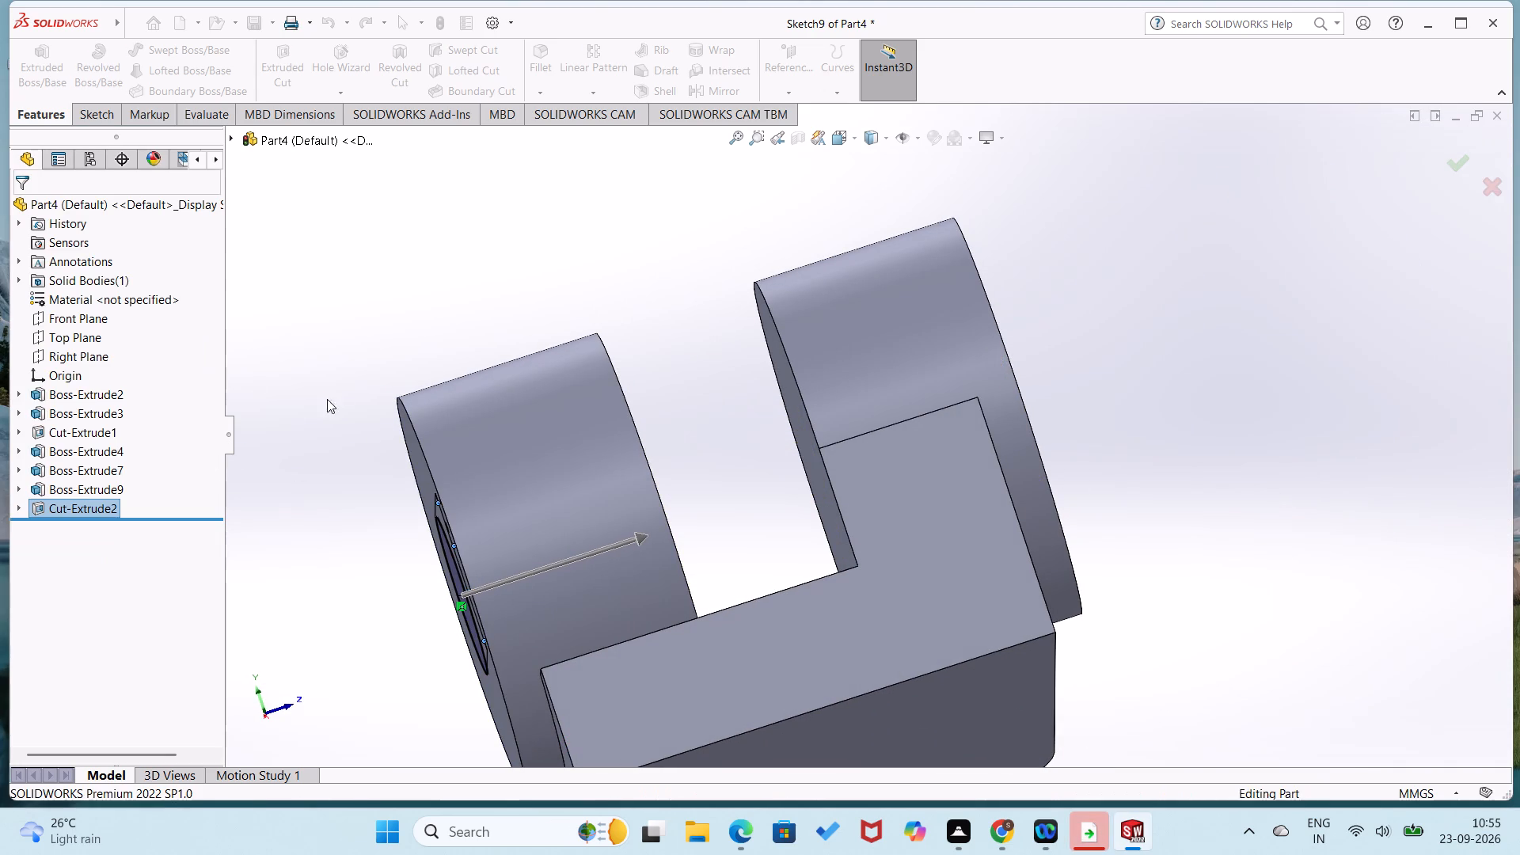
middle_drag(398, 399, 559, 388)
scroll(560, 389, up, 2)
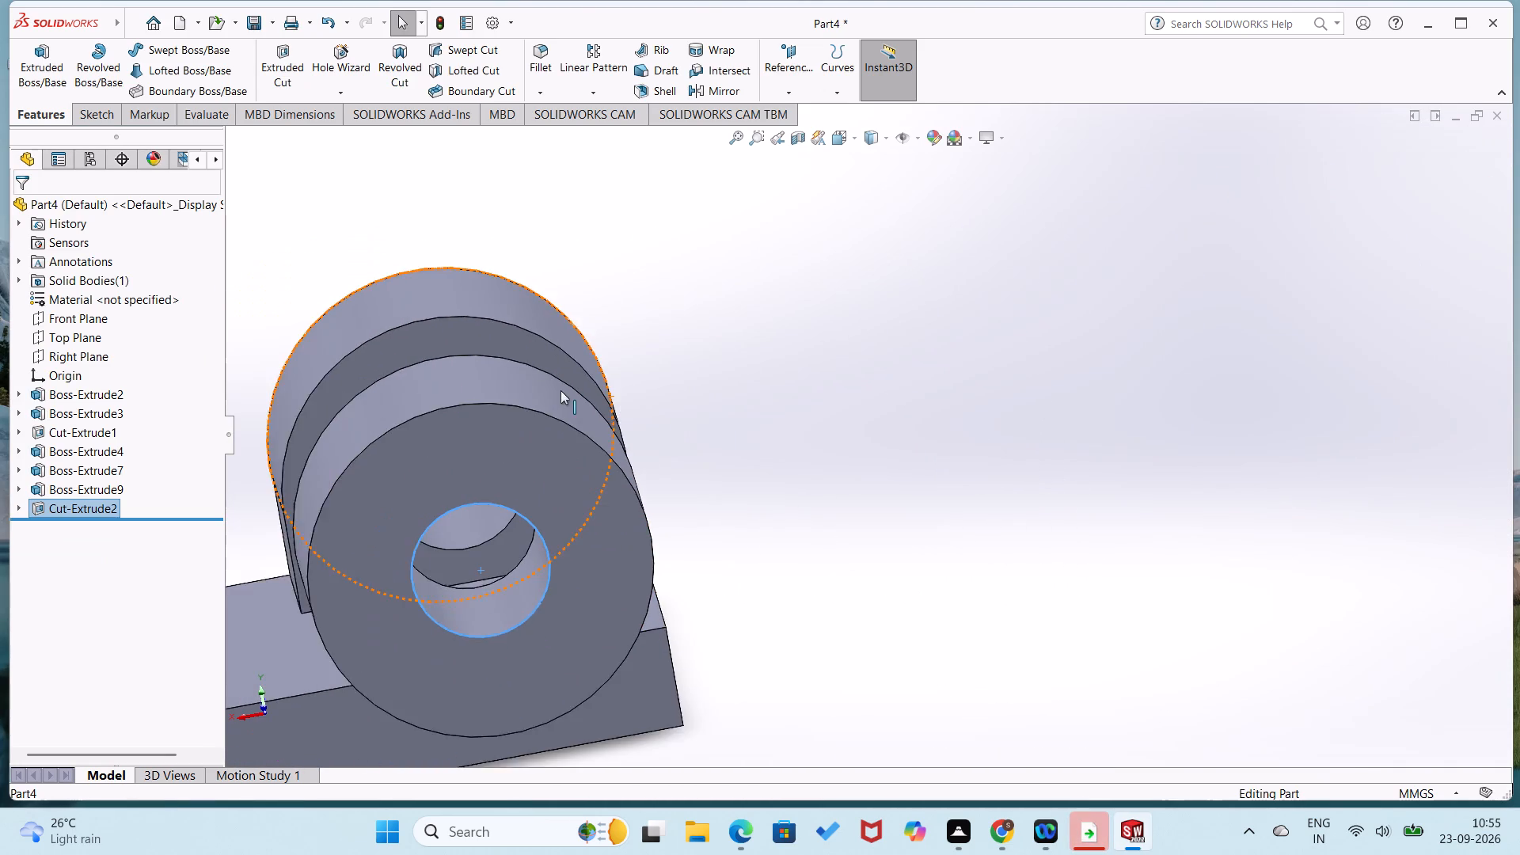
Fillet the round boss's base edge and the short base edges of both disc supports facing the boss with a 5 mm radius.
scroll(469, 534, up, 1)
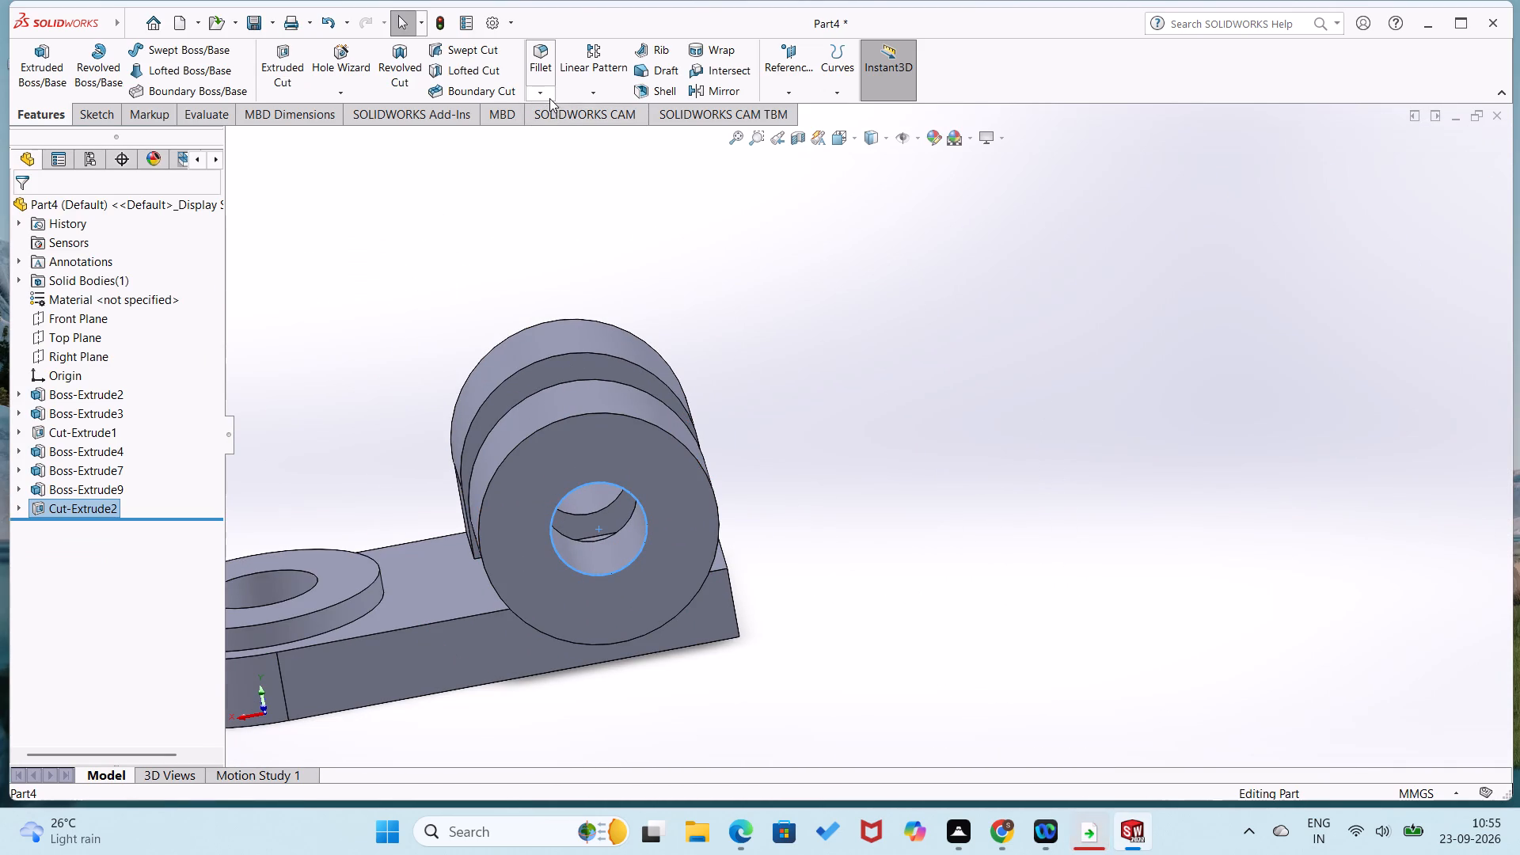
click(549, 98)
click(557, 119)
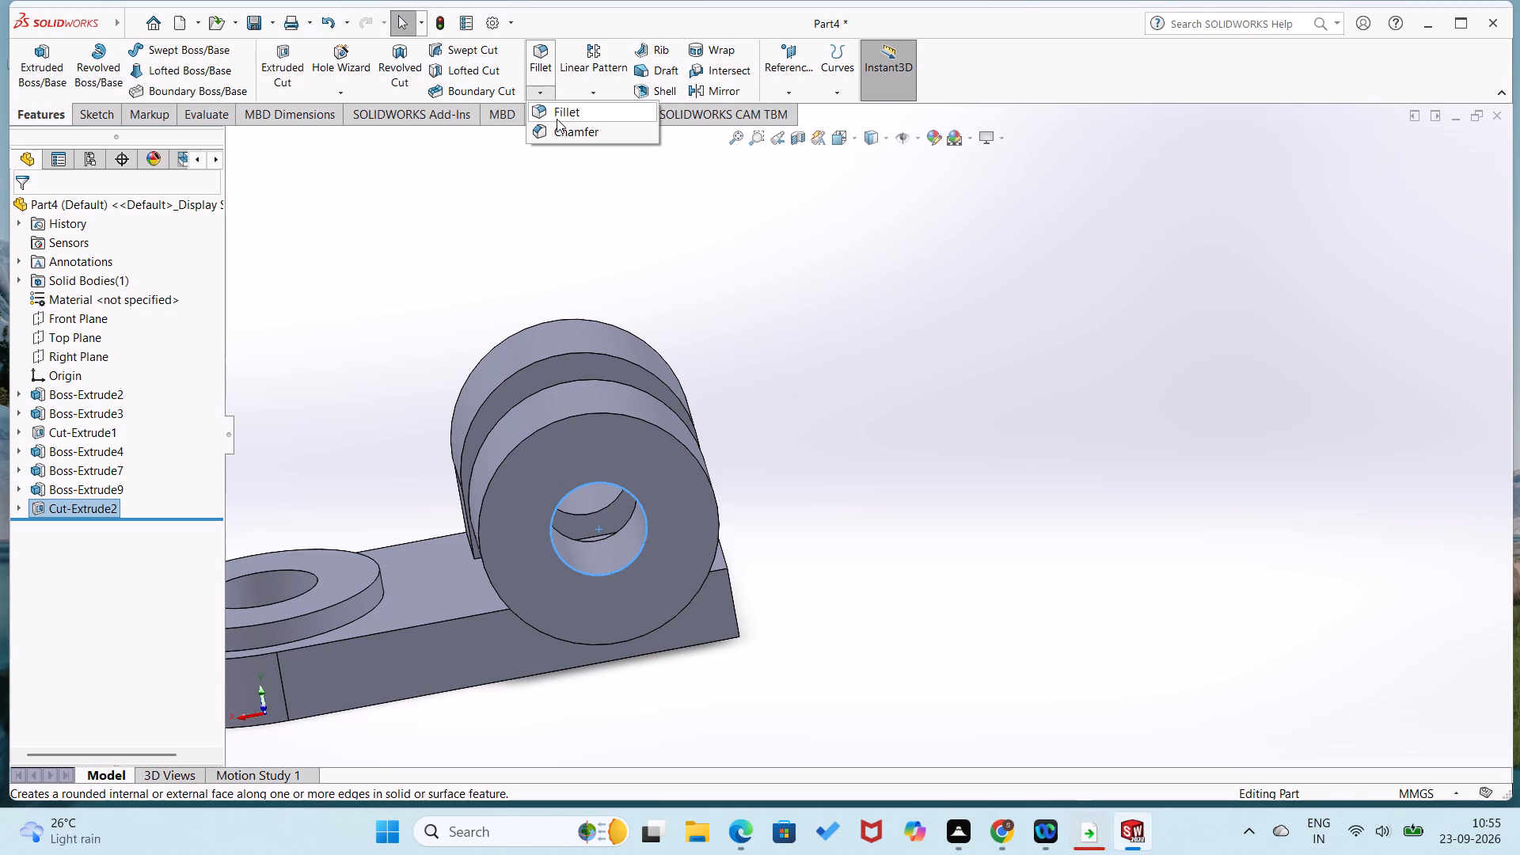
scroll(369, 430, up, 1)
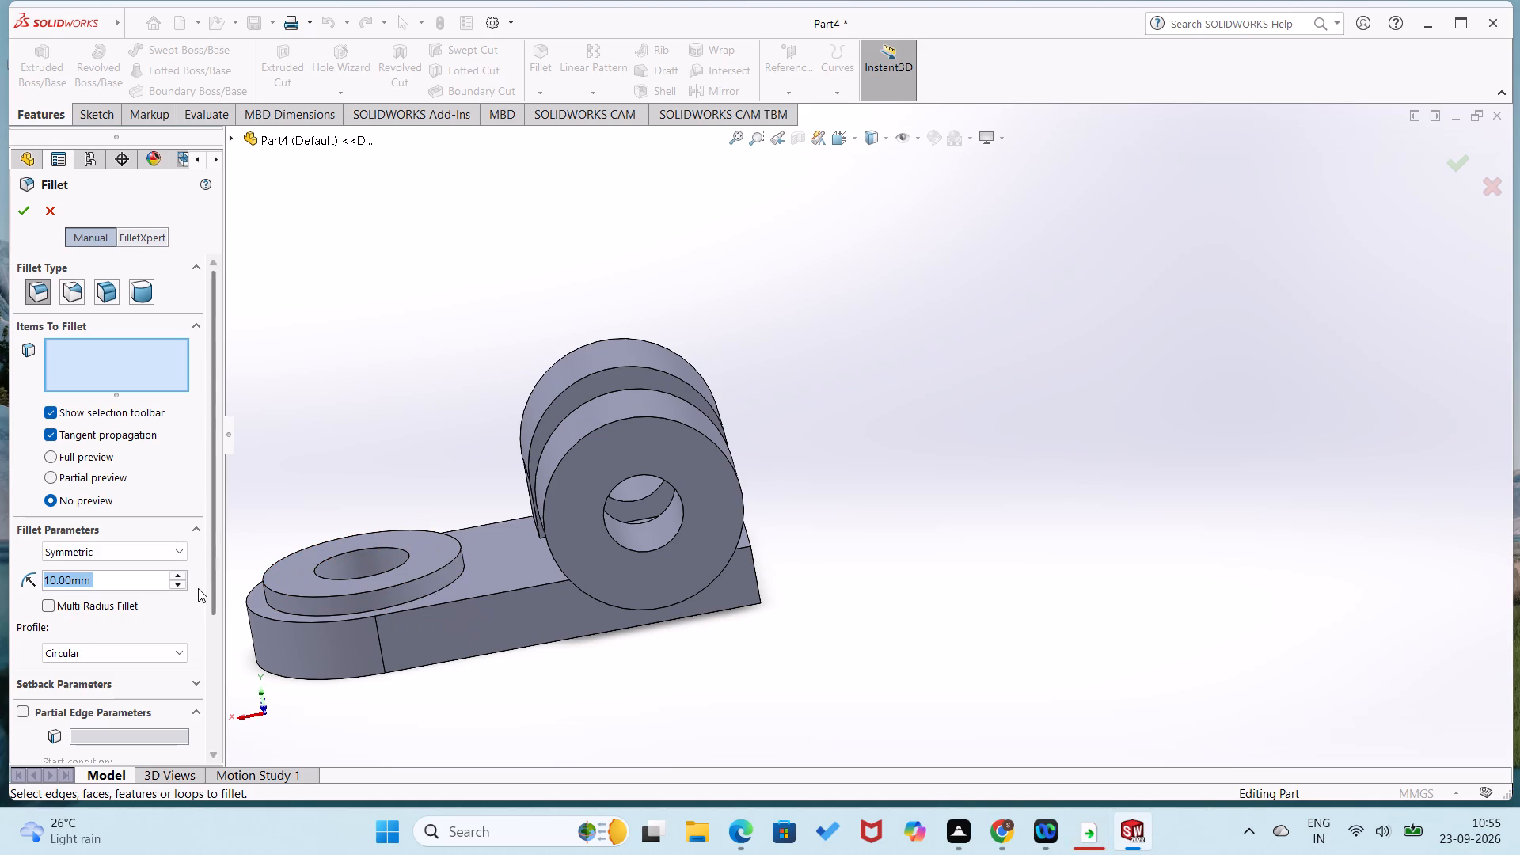
key(5)
key(Return)
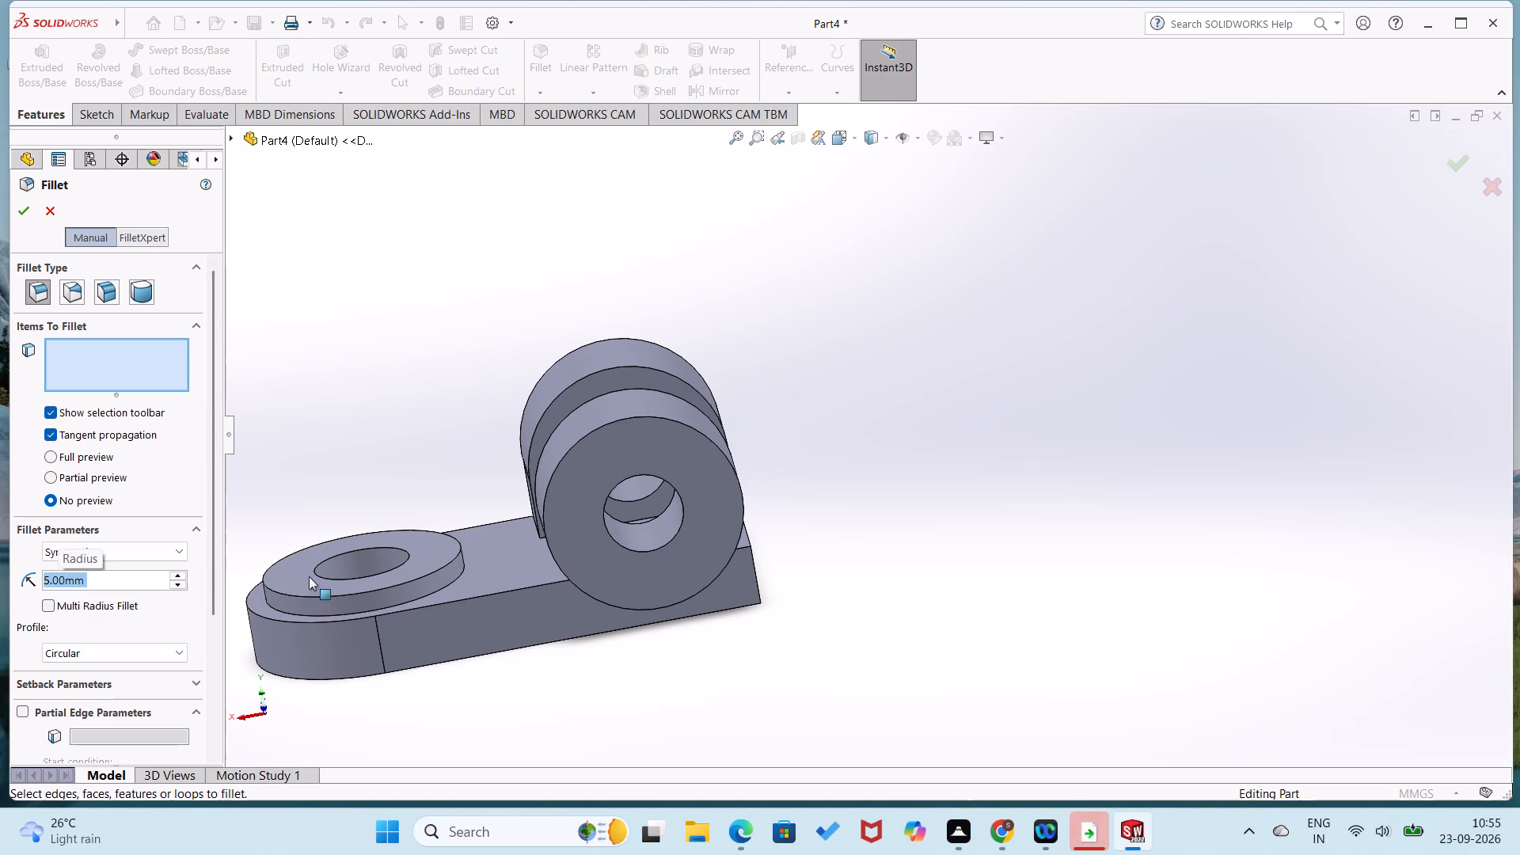
scroll(444, 592, down, 2)
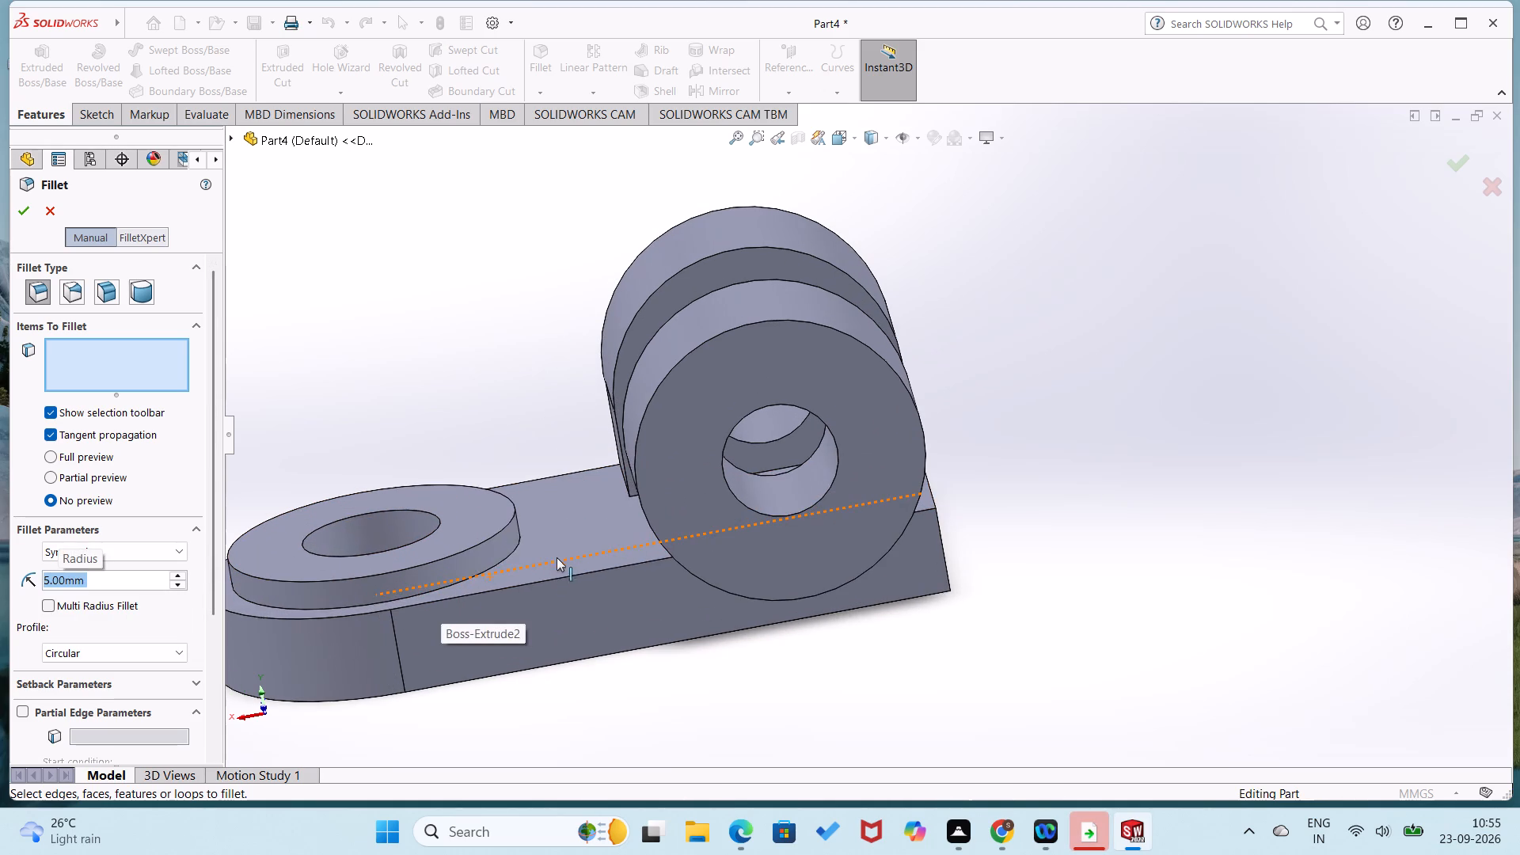
click(515, 552)
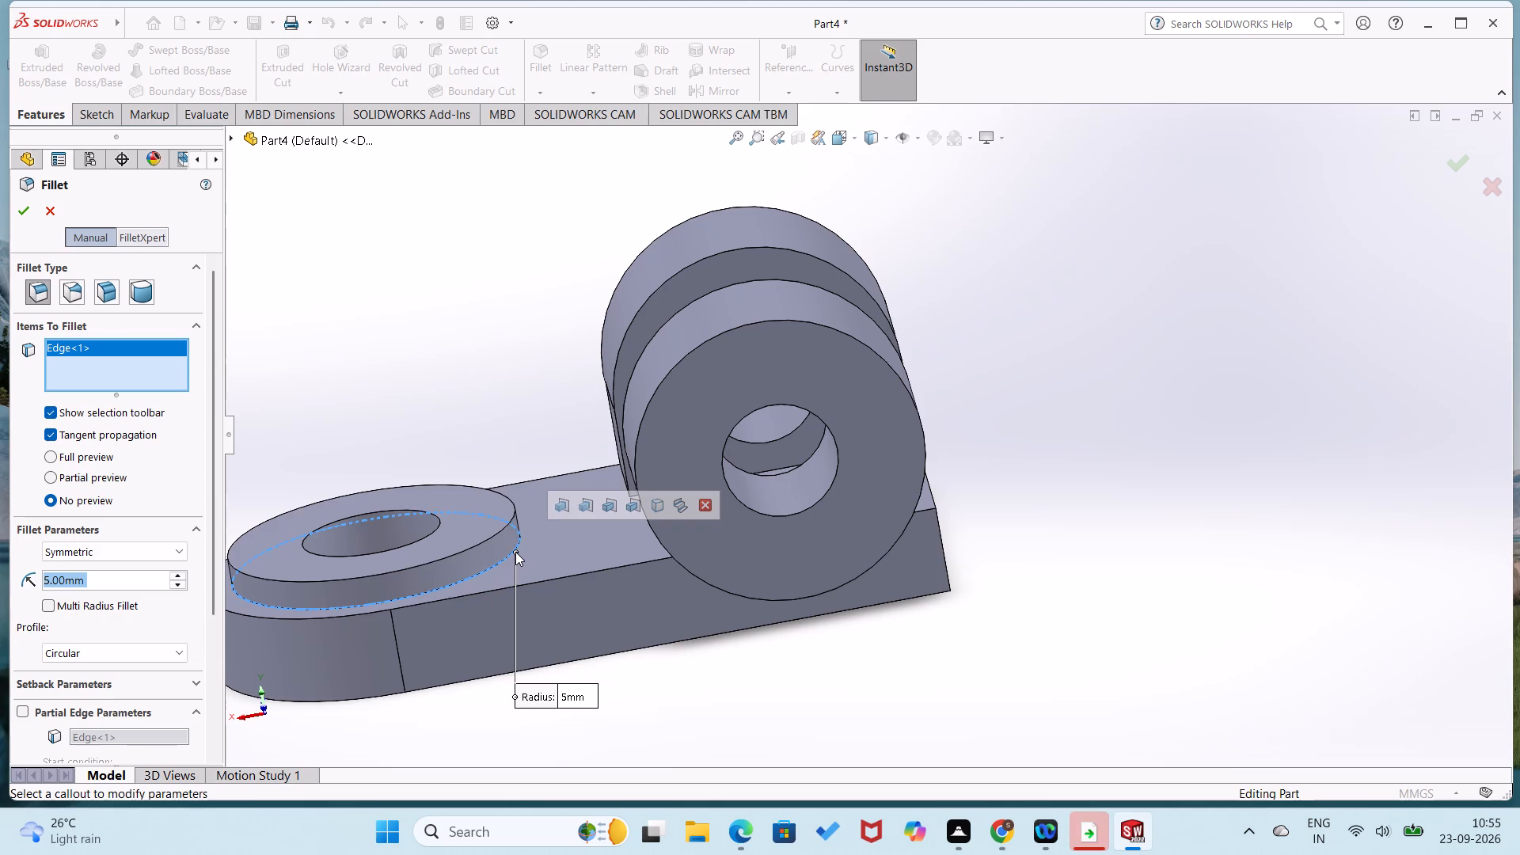
middle_drag(328, 382, 412, 505)
scroll(400, 492, down, 1)
middle_drag(412, 505, 433, 534)
click(517, 367)
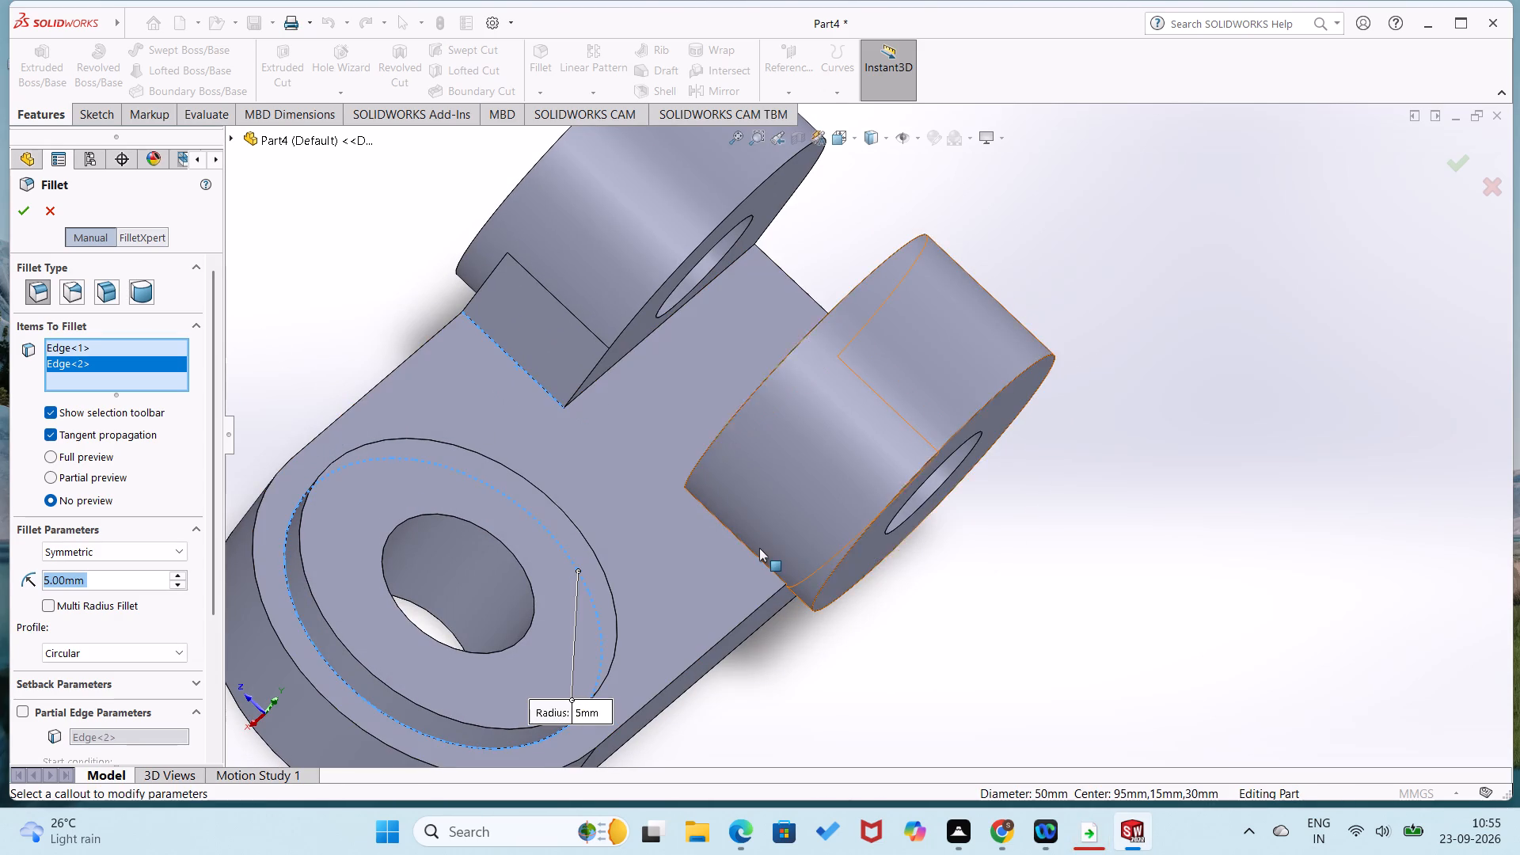
middle_drag(697, 589, 730, 643)
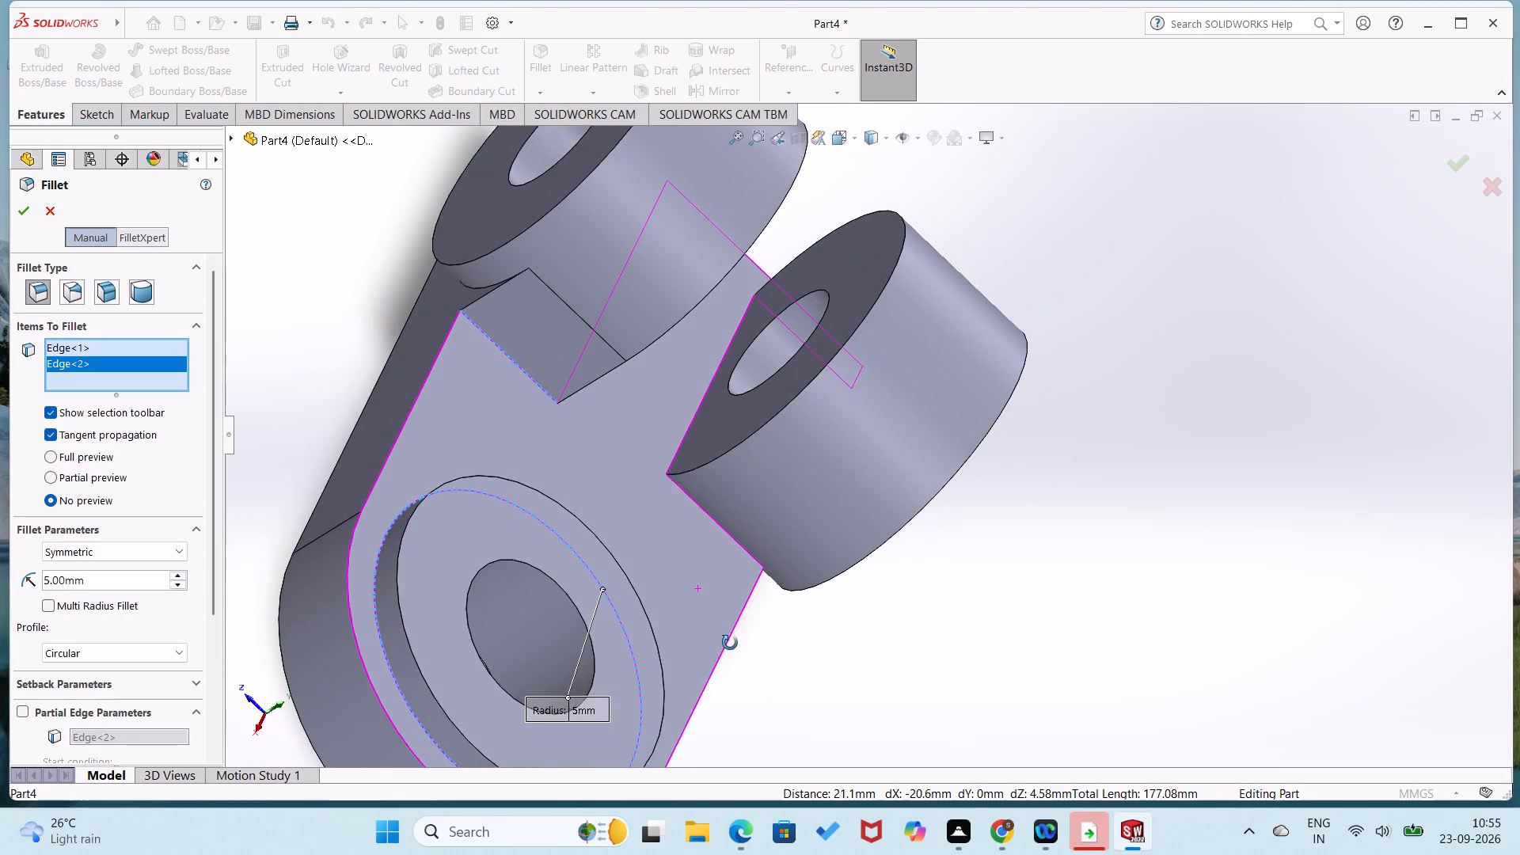
middle_drag(730, 643, 730, 583)
click(719, 543)
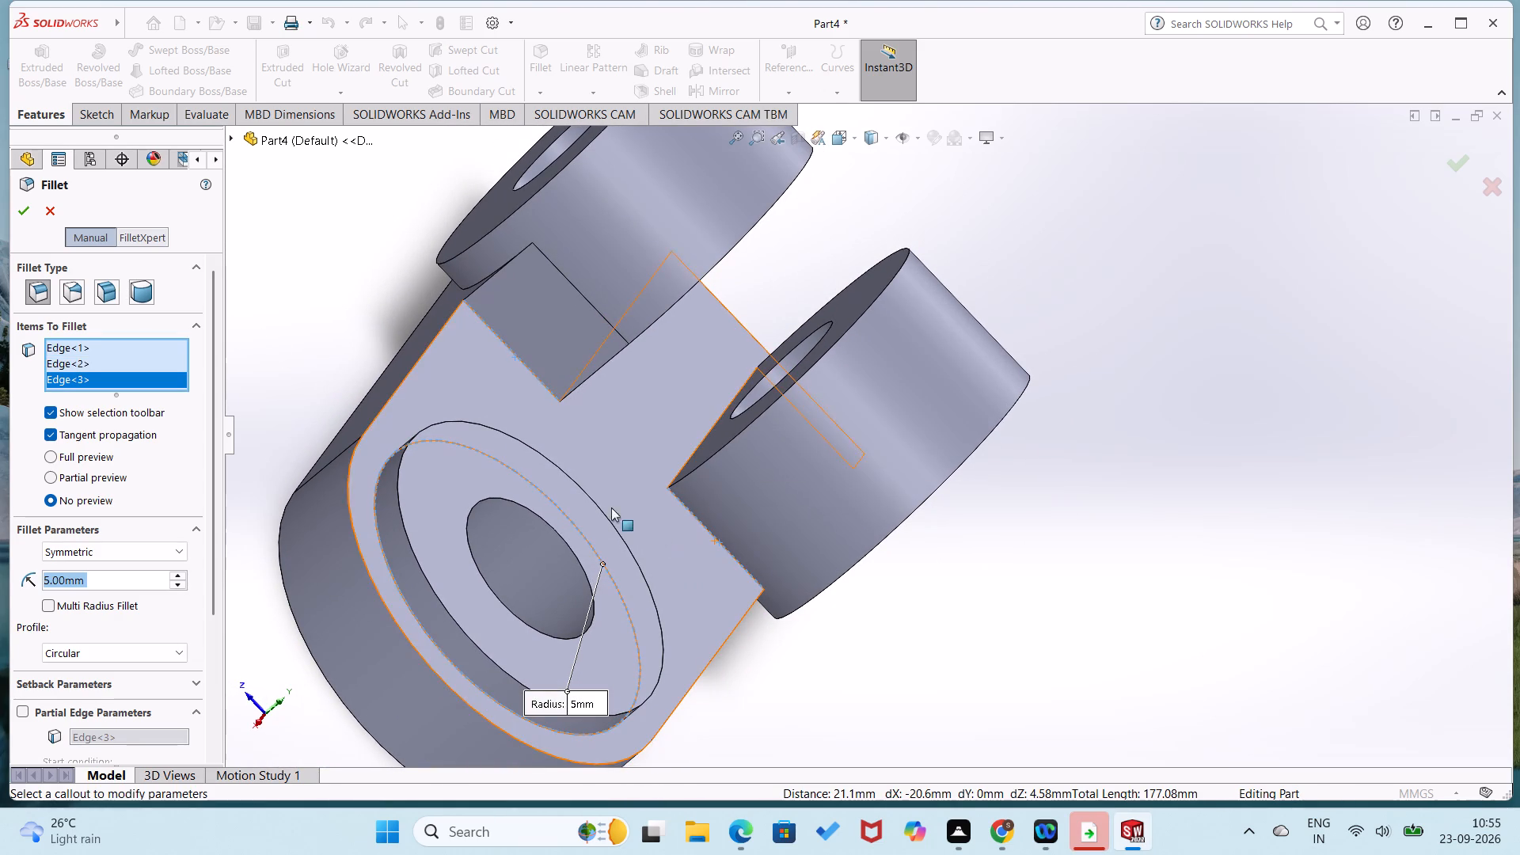
click(27, 210)
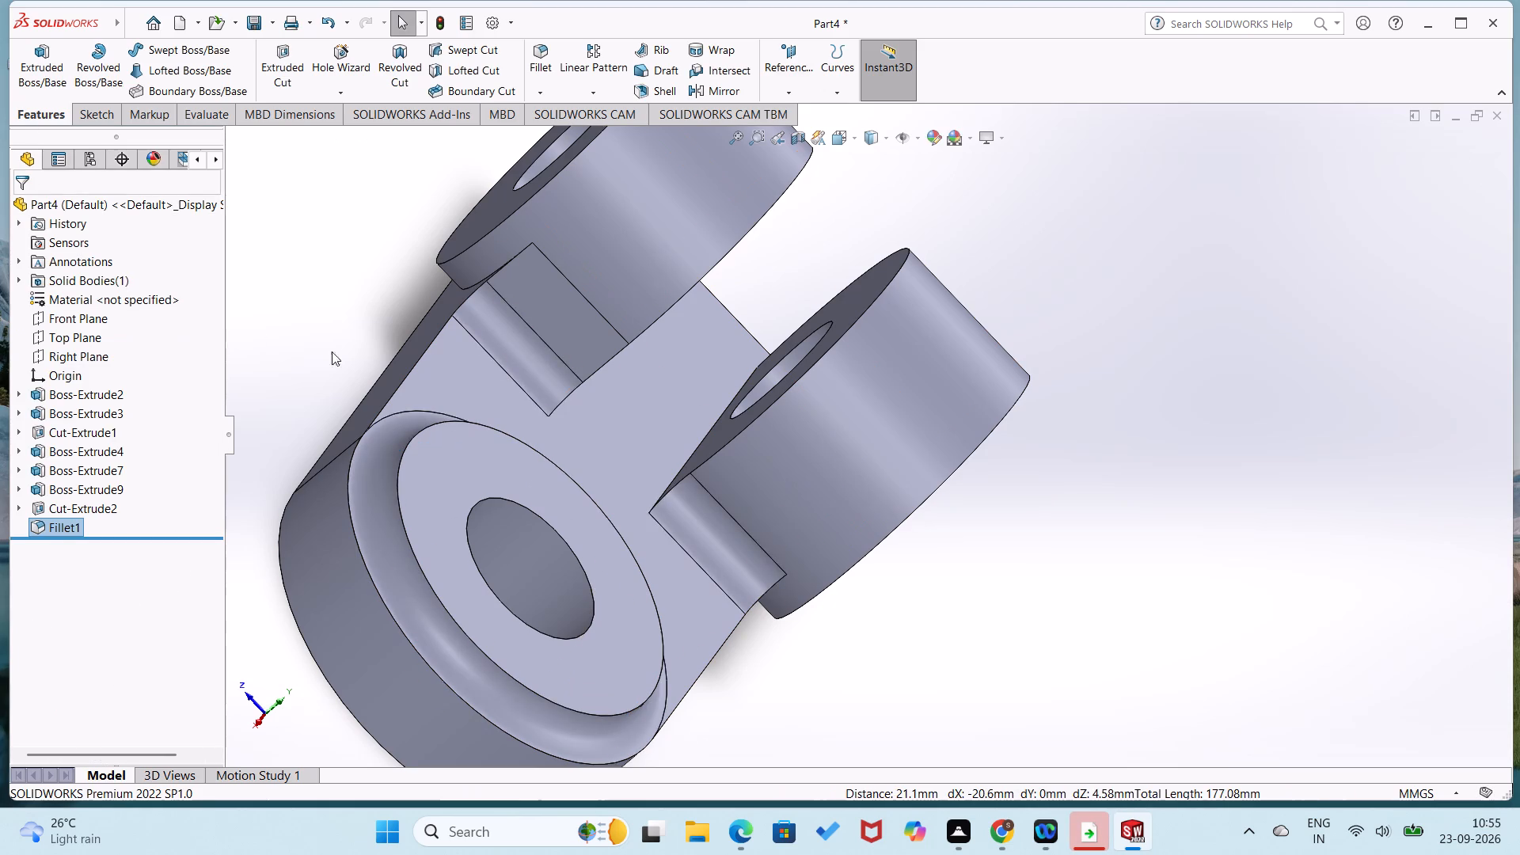
Fillet the two long inner edges where the disc supports meet the plate, between the discs, with a 5 mm radius.
scroll(344, 351, up, 1)
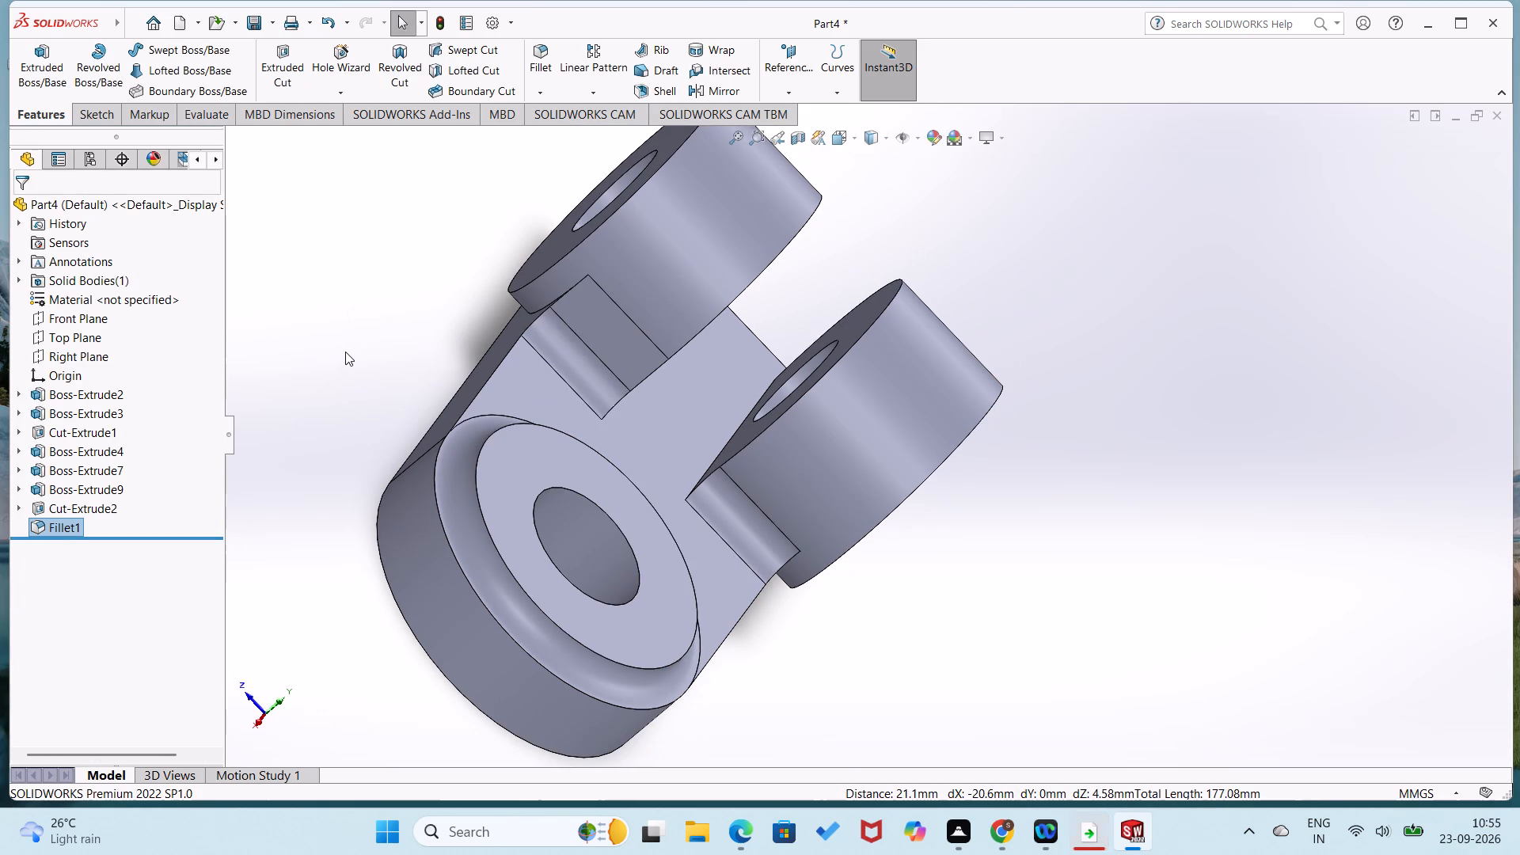
middle_drag(345, 351, 344, 394)
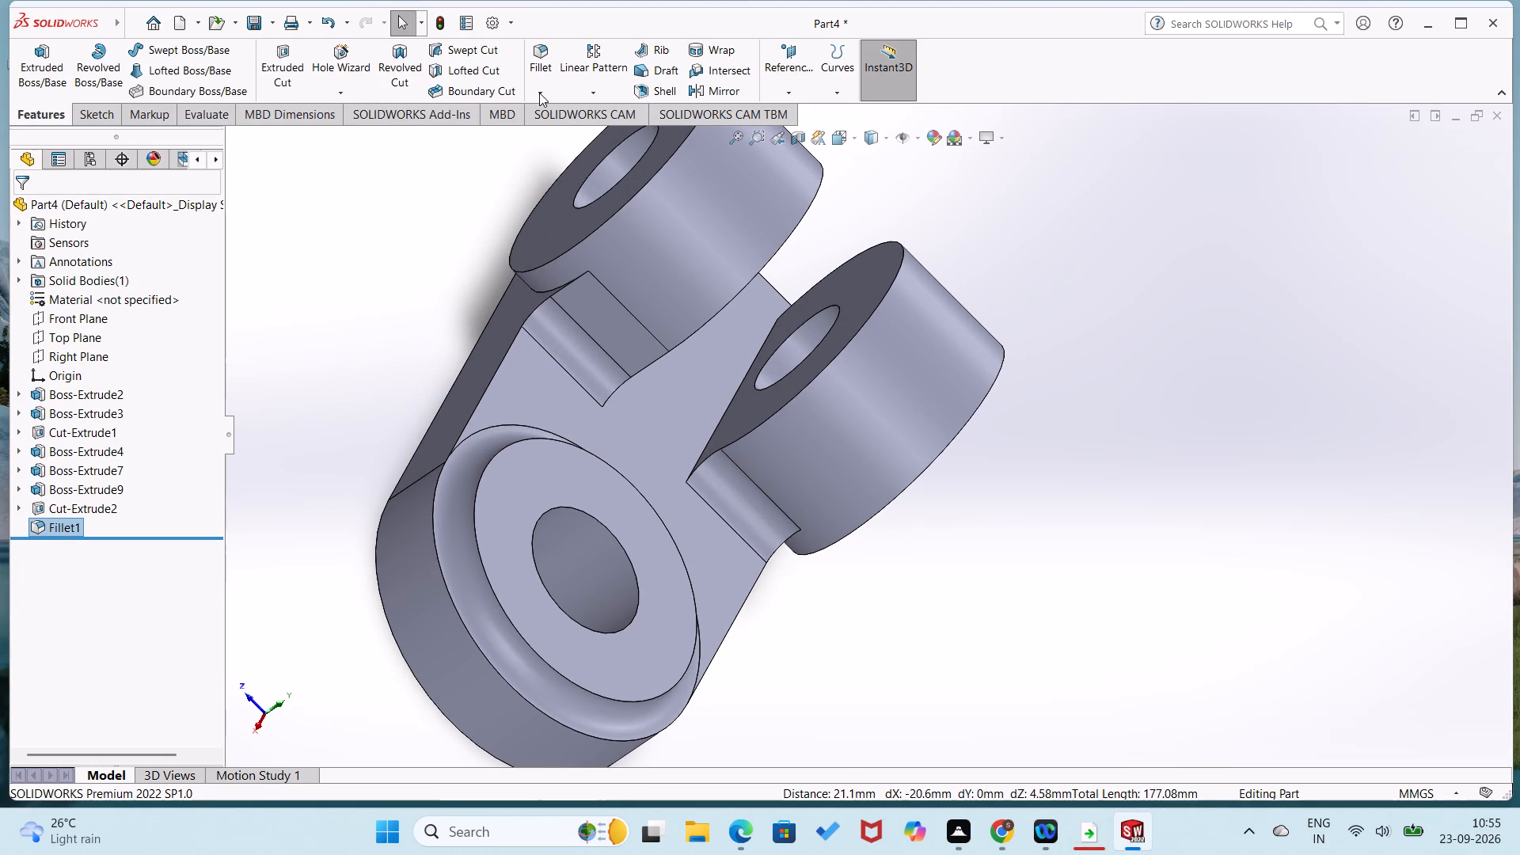
click(539, 93)
click(574, 116)
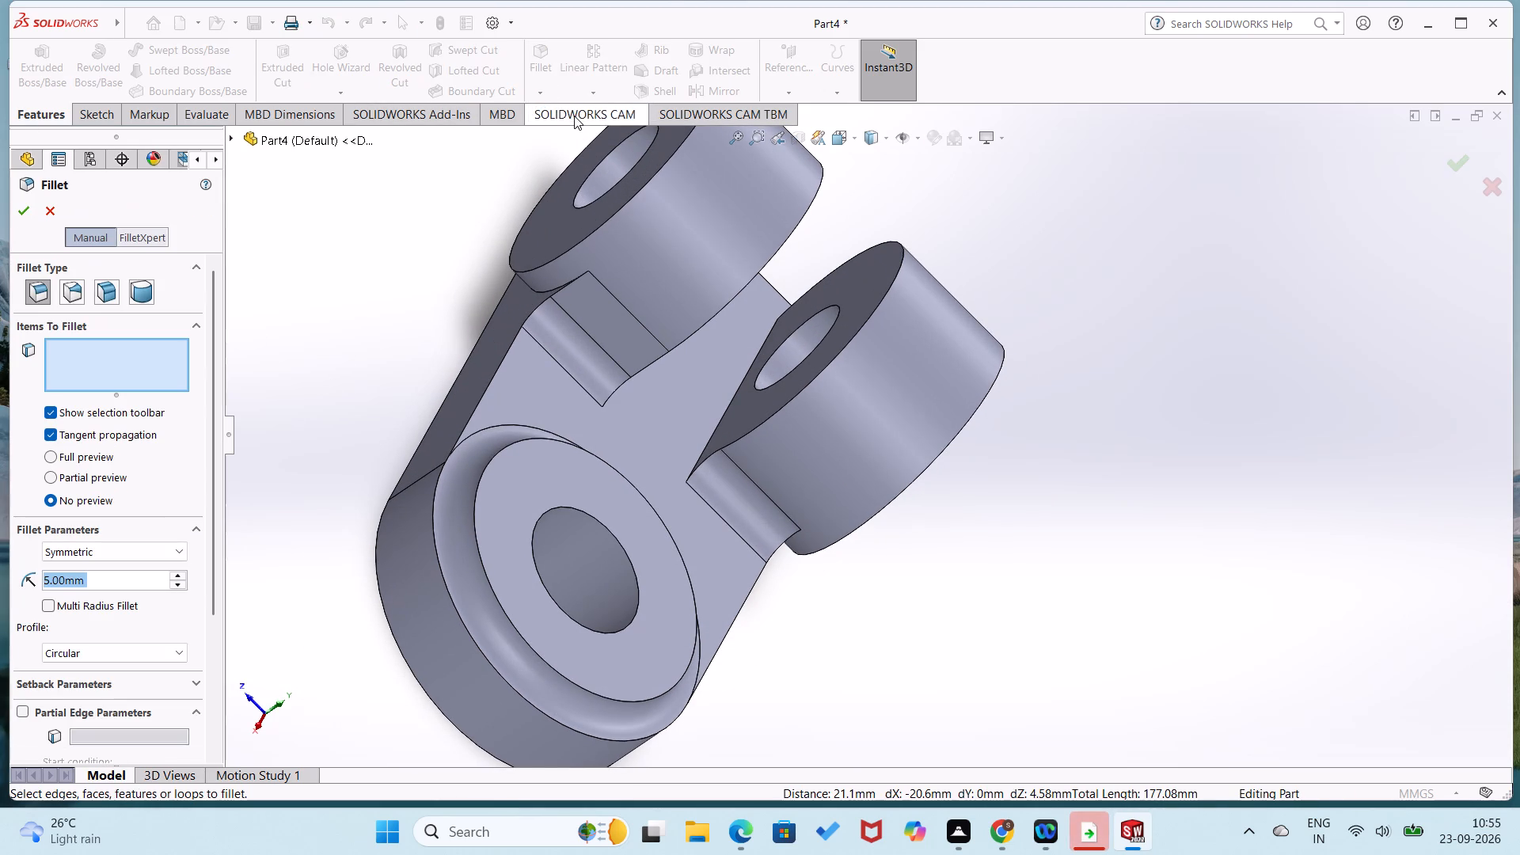
middle_drag(621, 393, 639, 455)
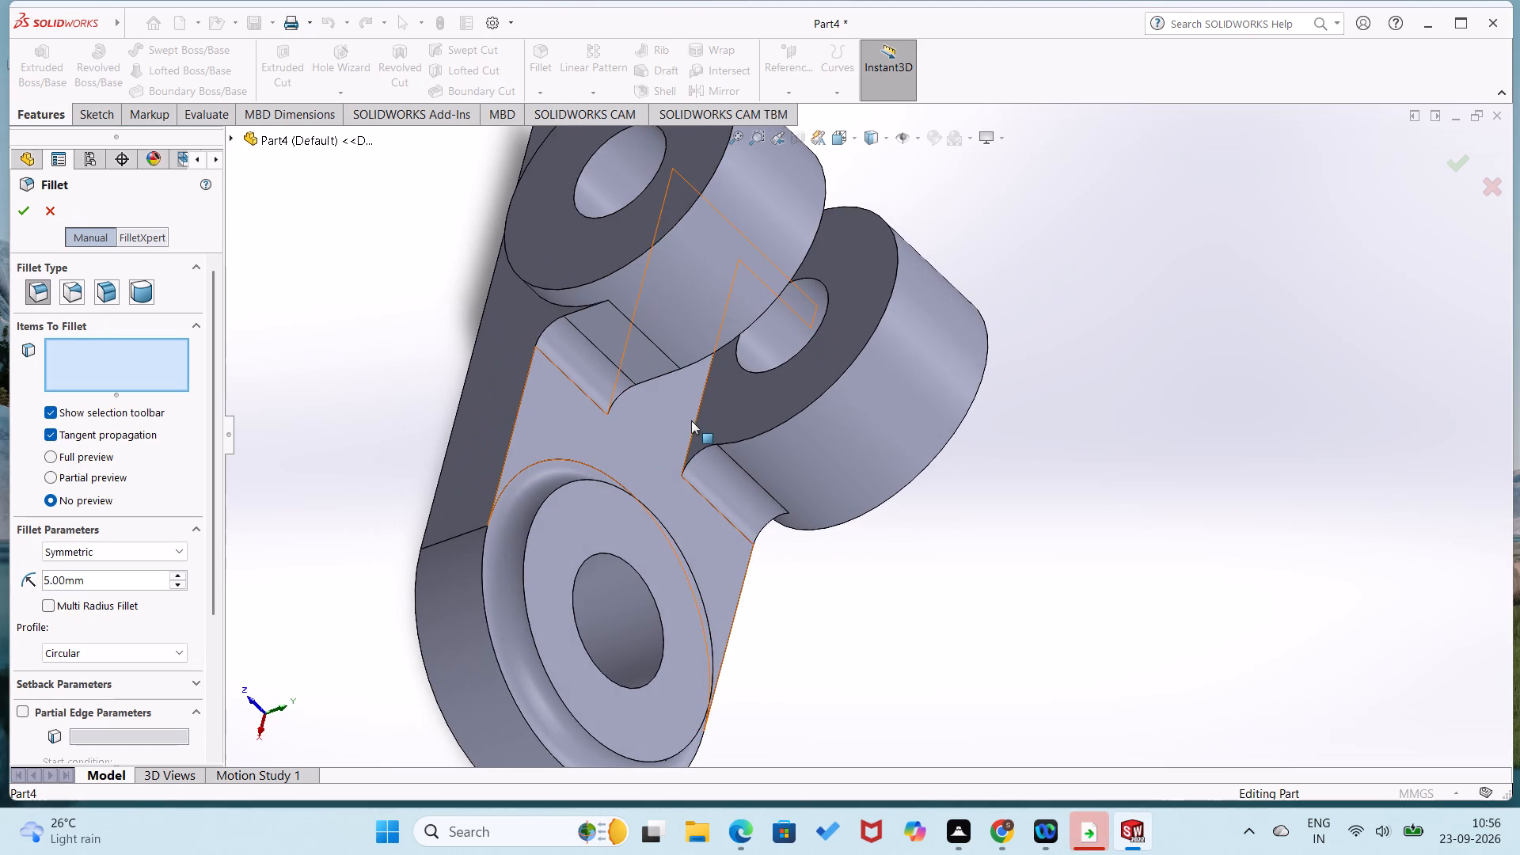
click(698, 419)
middle_drag(865, 597, 721, 547)
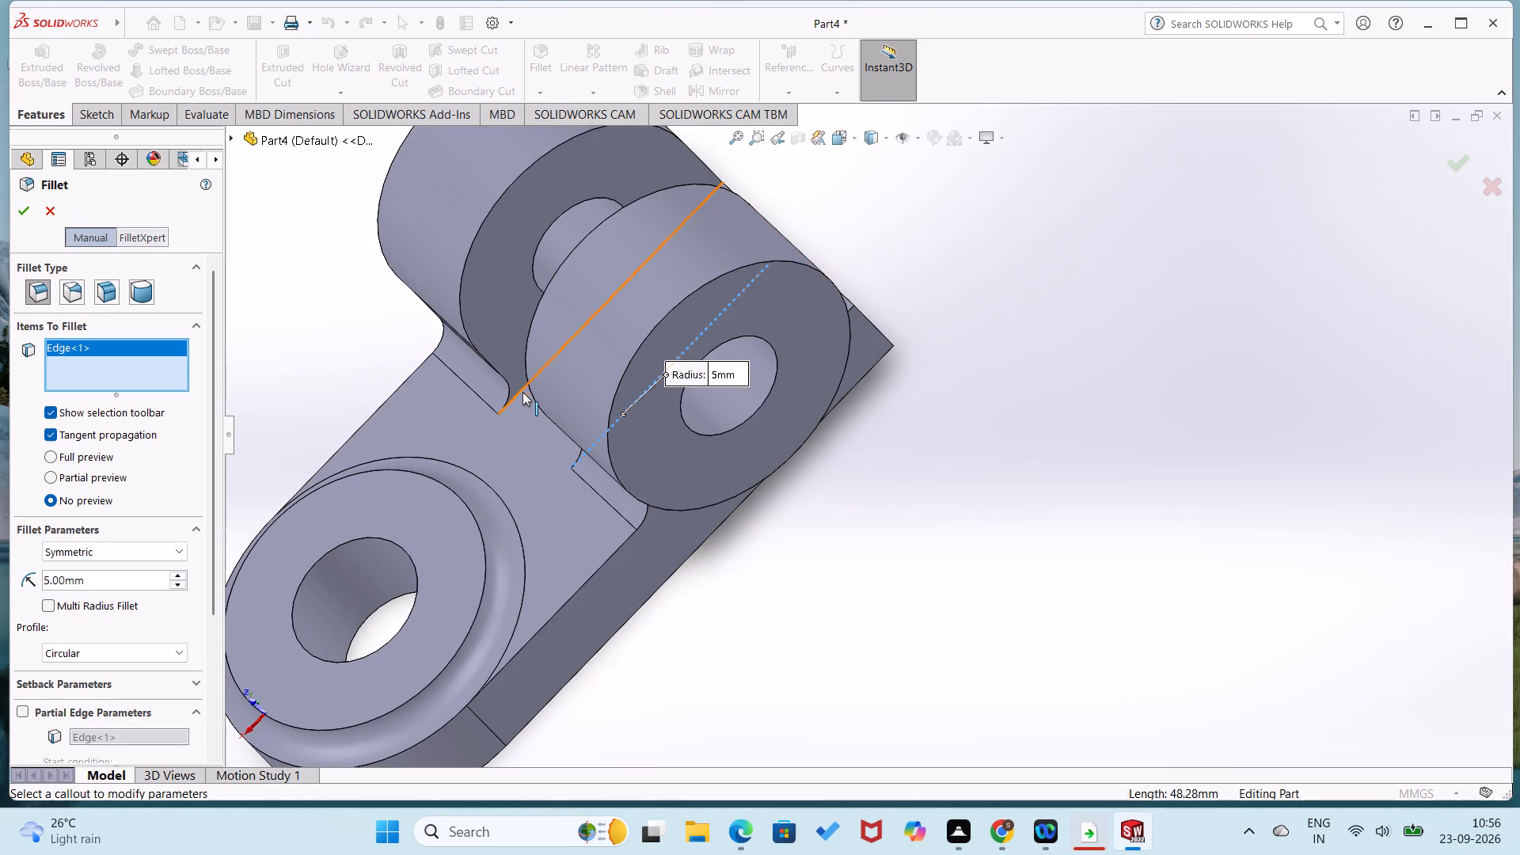
click(522, 392)
click(26, 217)
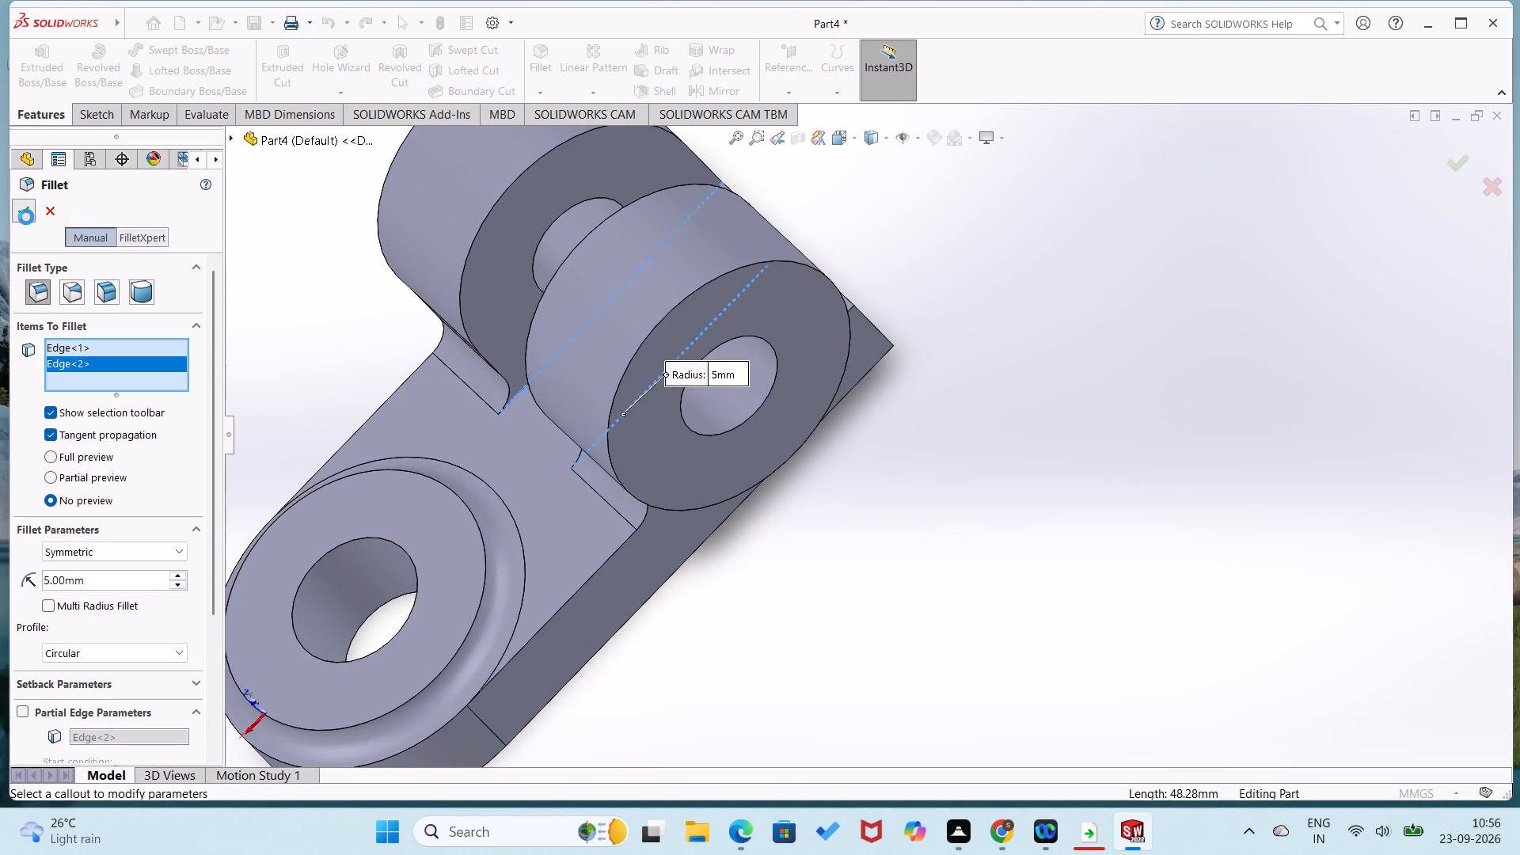
Examine the filleted part in isometric, rotated and top views.
scroll(810, 629, up, 1)
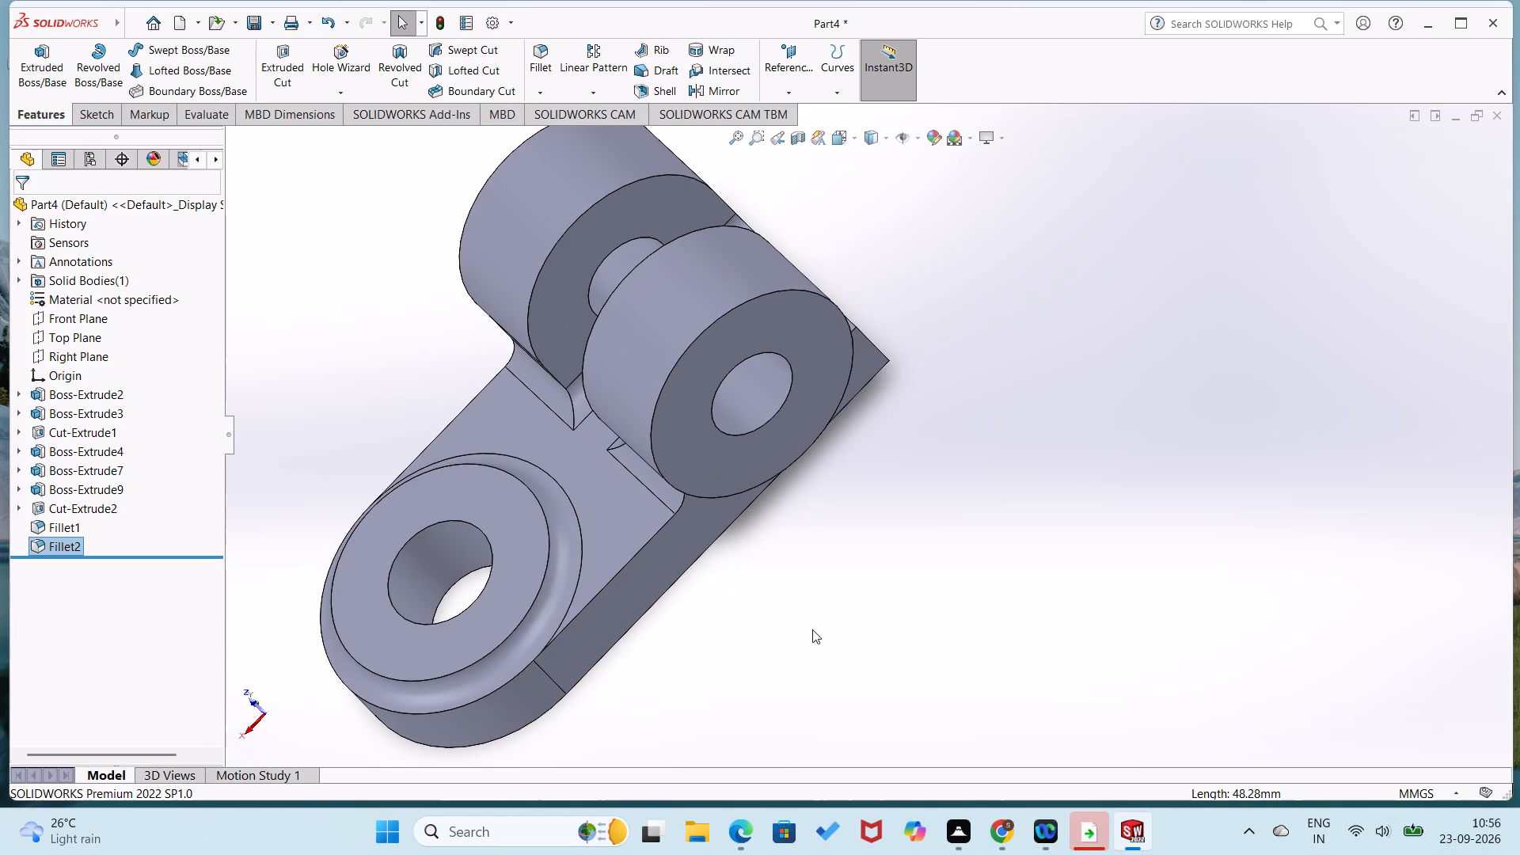
key(ctrl+8)
key(ctrl+8)
key(ctrl+7)
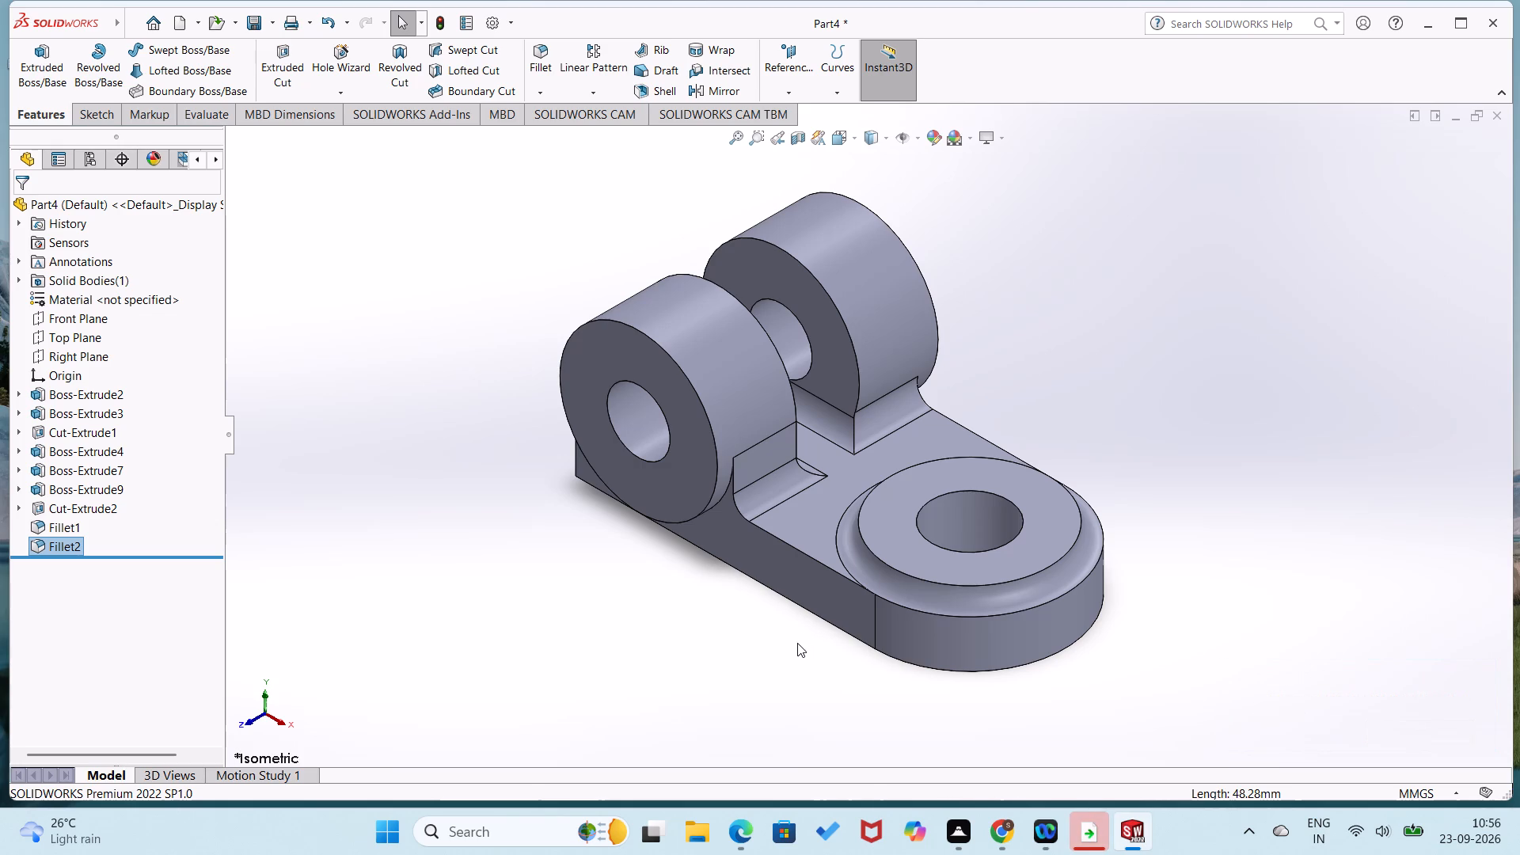
middle_drag(794, 647, 872, 653)
right_drag(1181, 701, 1203, 668)
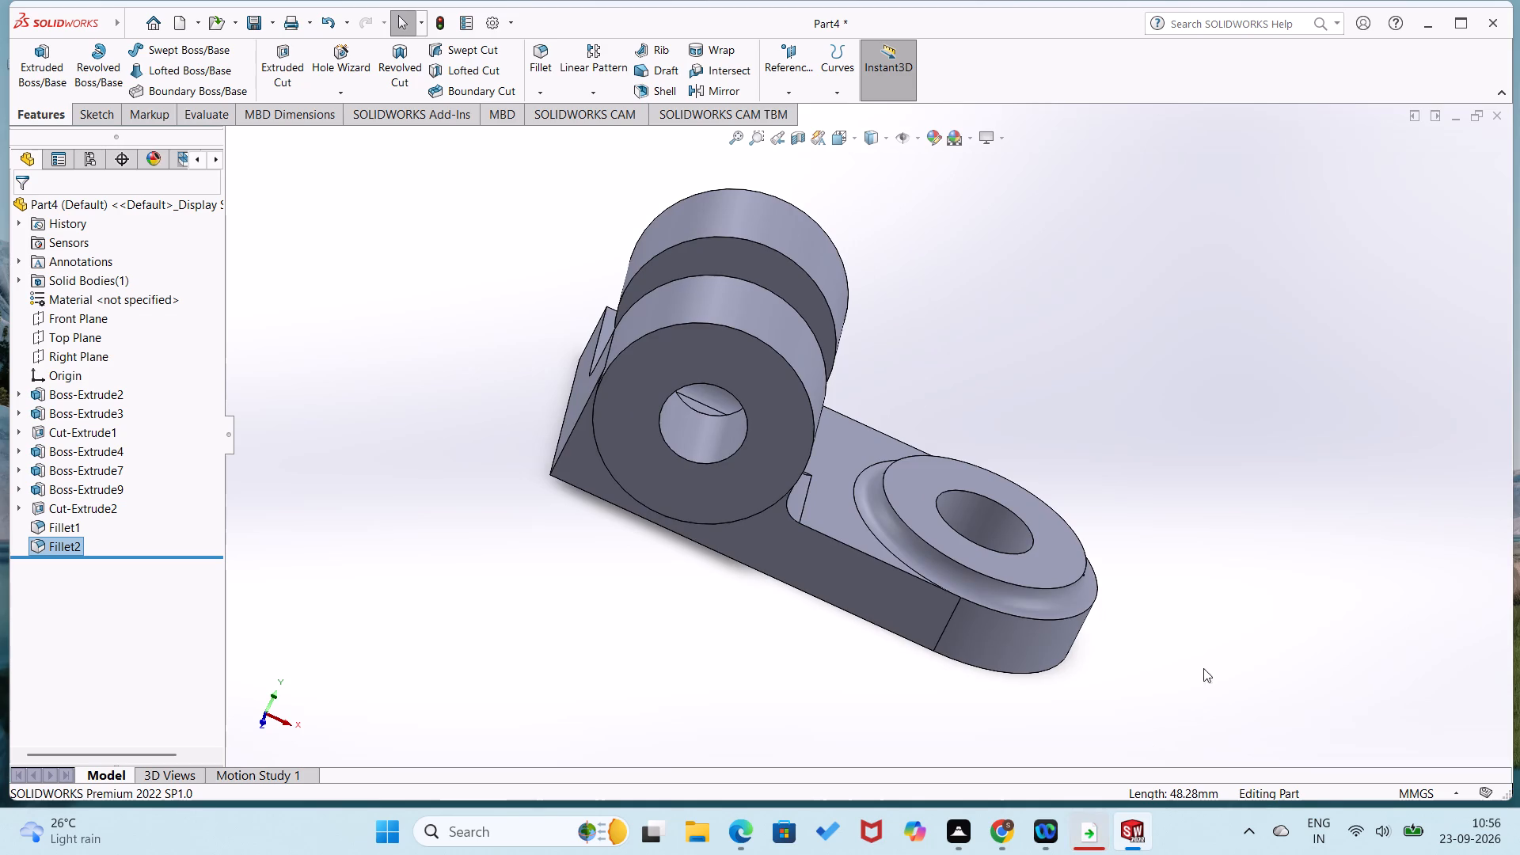
right_drag(1203, 668, 1307, 462)
right_drag(1266, 614, 1400, 396)
right_drag(1351, 504, 1489, 241)
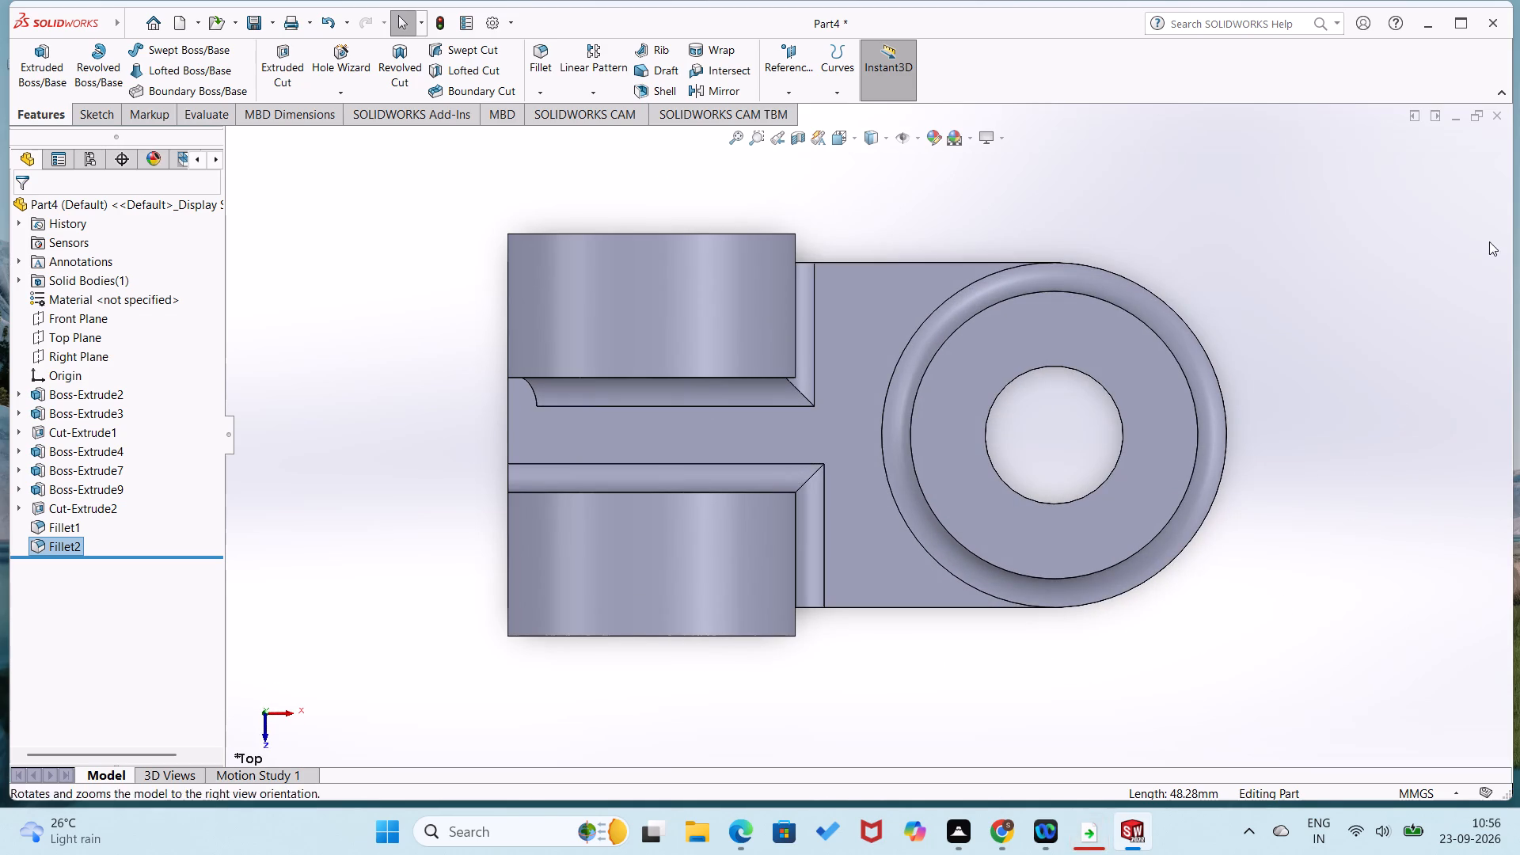
right_drag(1489, 241, 1486, 218)
Start a sketch on the plate's upper face and check the radius of its rounded end with Smart Dimension, without placing the dimension.
click(105, 117)
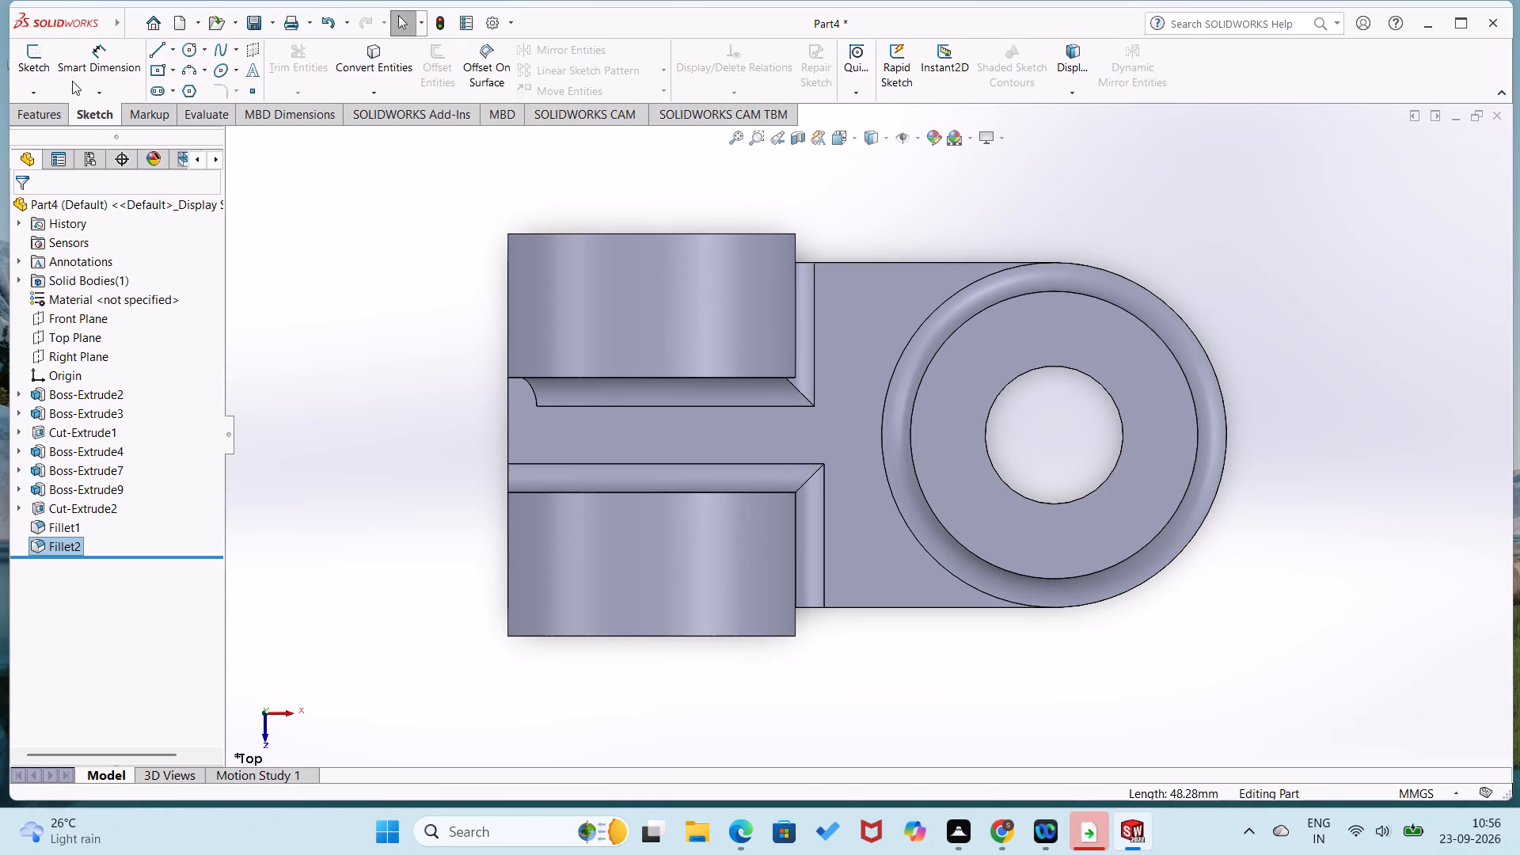
click(42, 70)
click(817, 397)
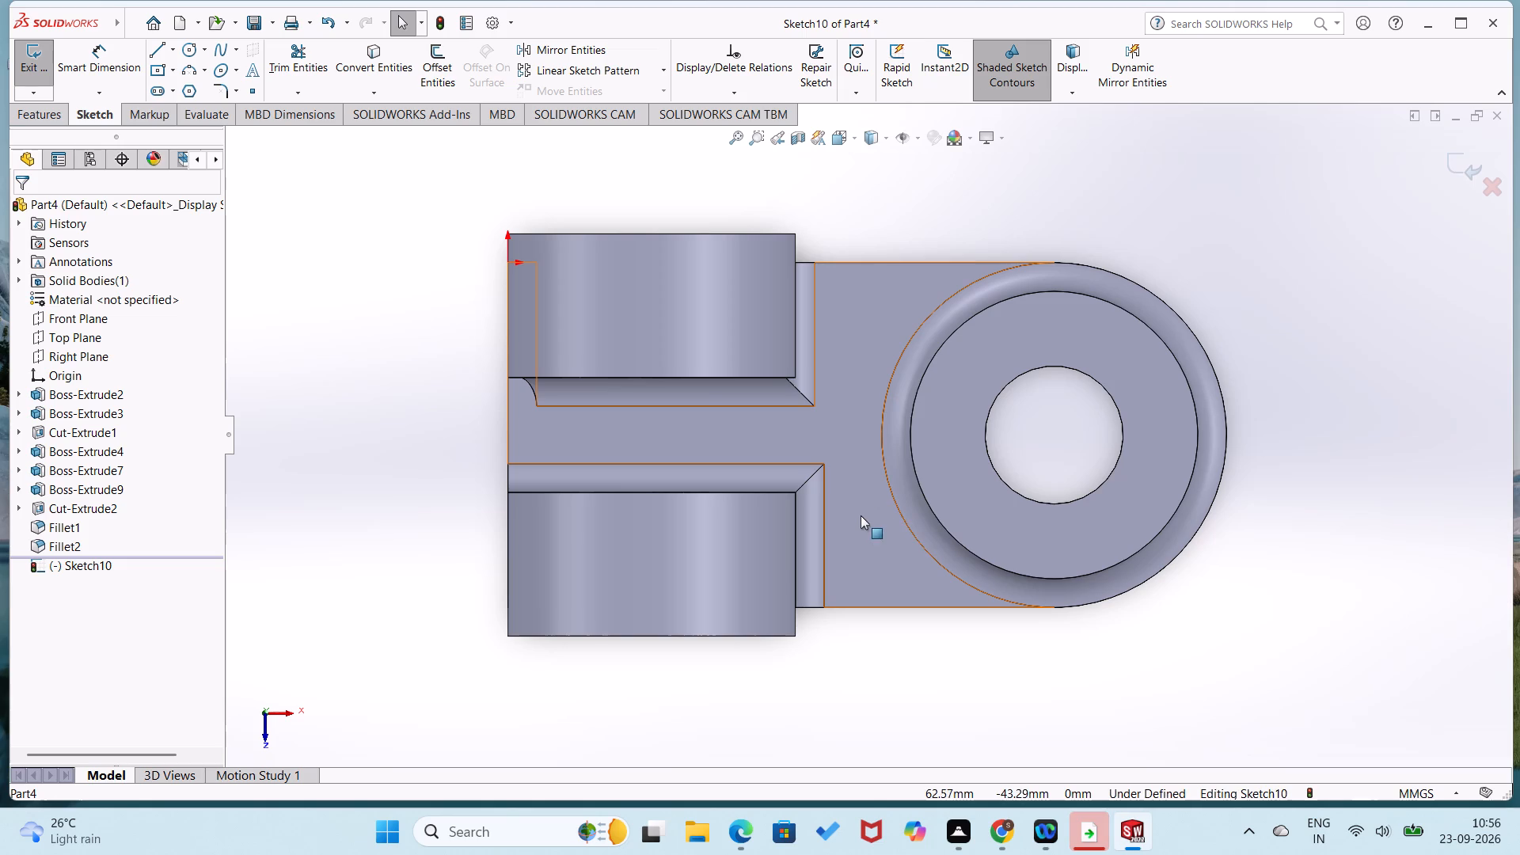
right_drag(1310, 652, 1370, 372)
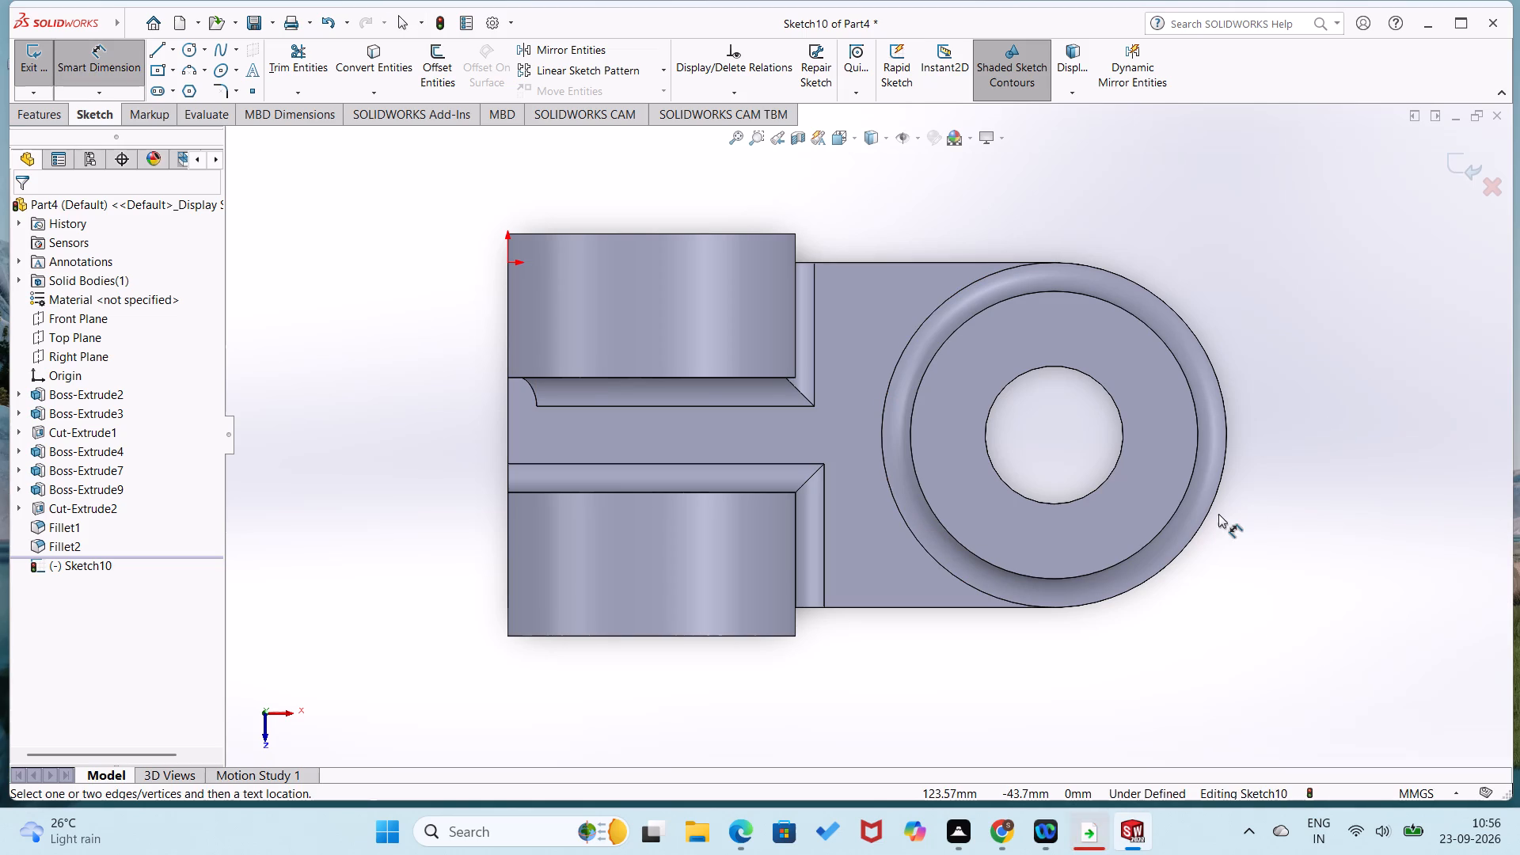
click(1205, 515)
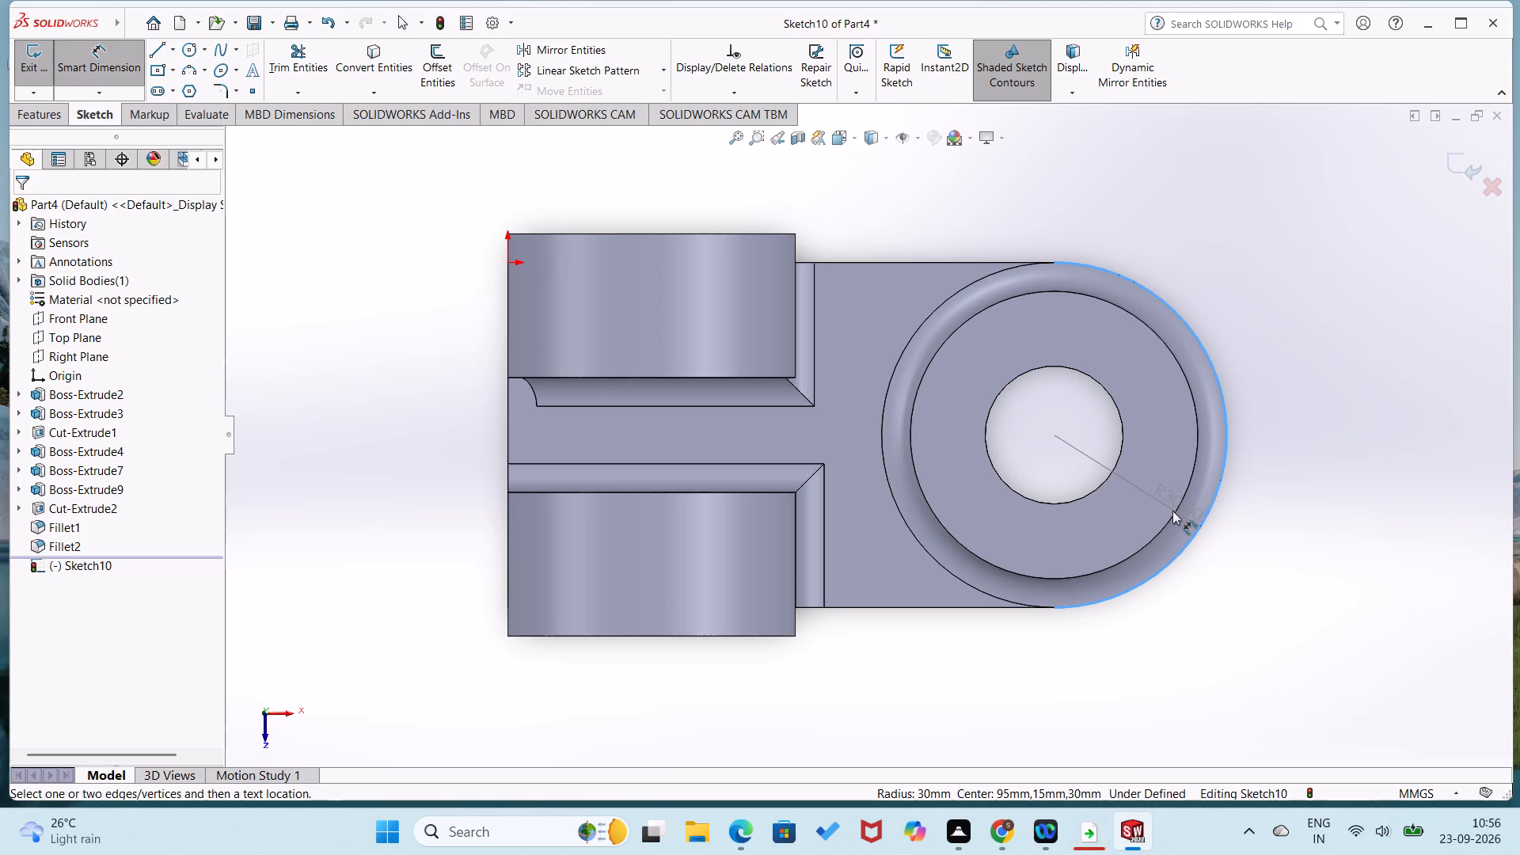
click(1172, 511)
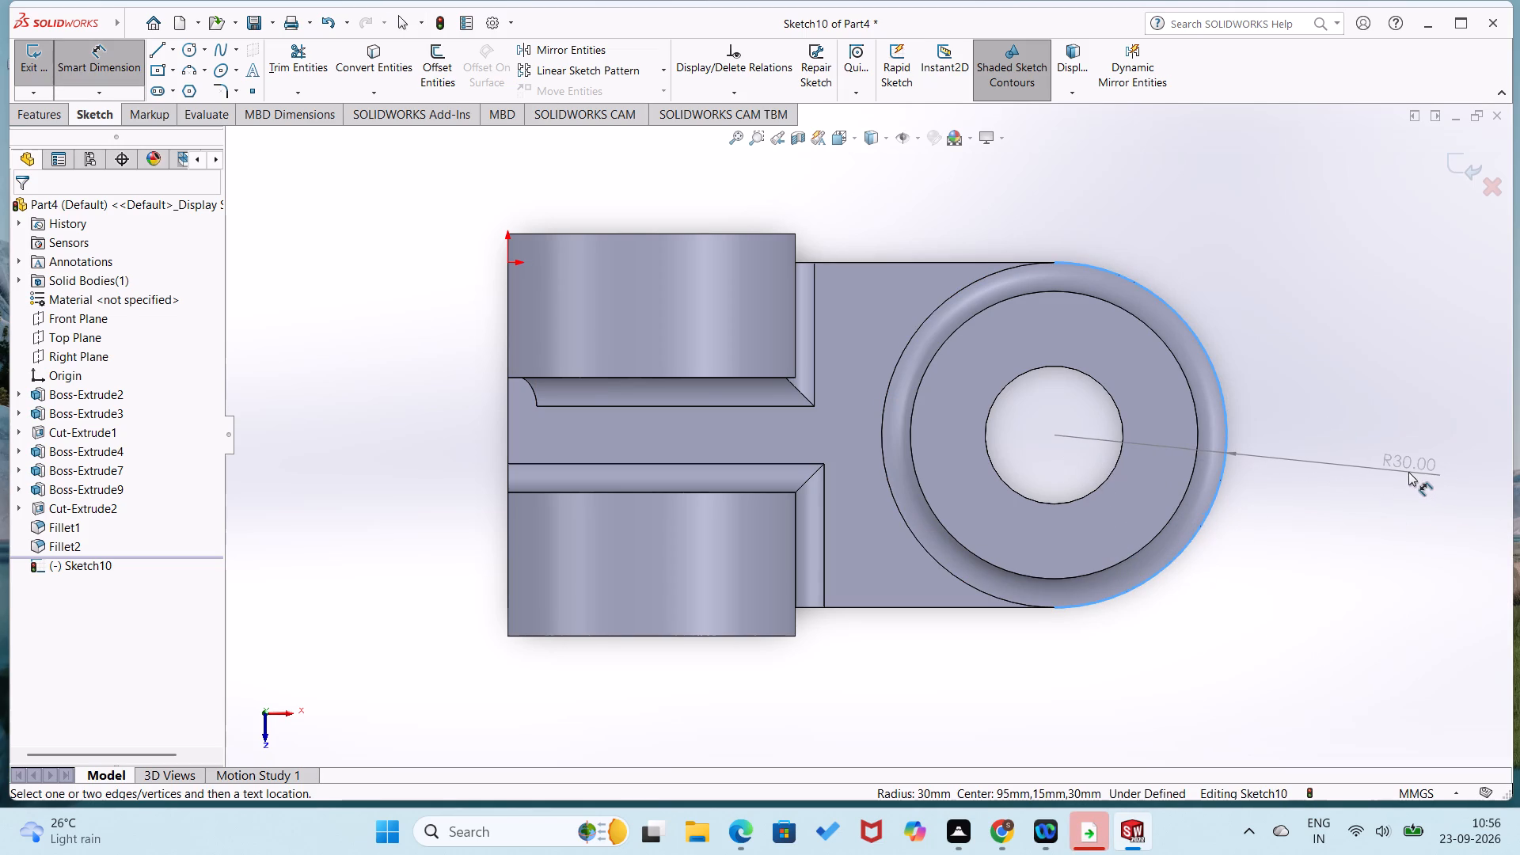
key(Escape)
key(grave)
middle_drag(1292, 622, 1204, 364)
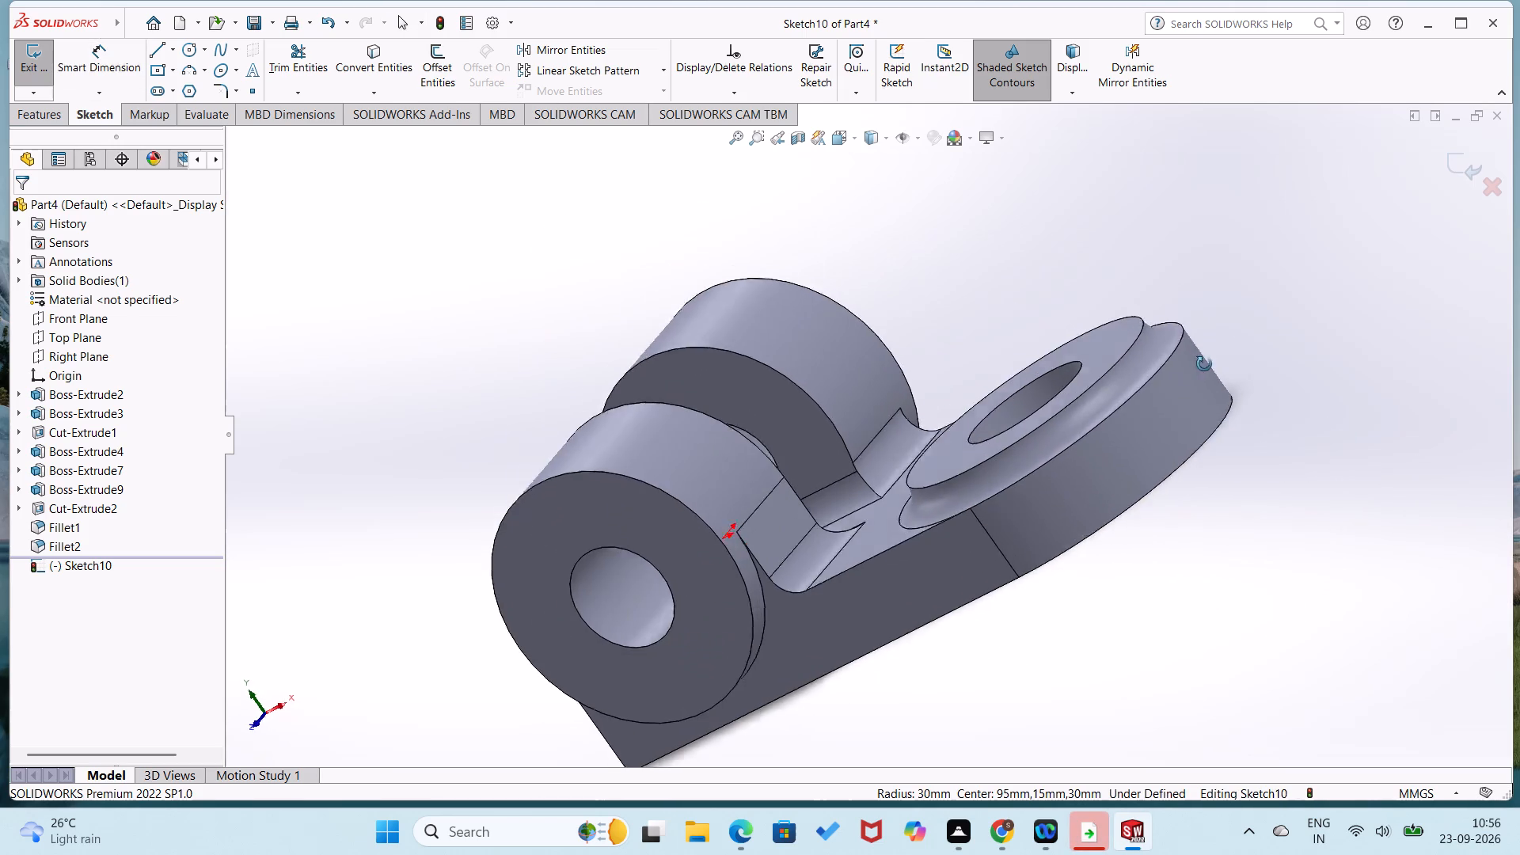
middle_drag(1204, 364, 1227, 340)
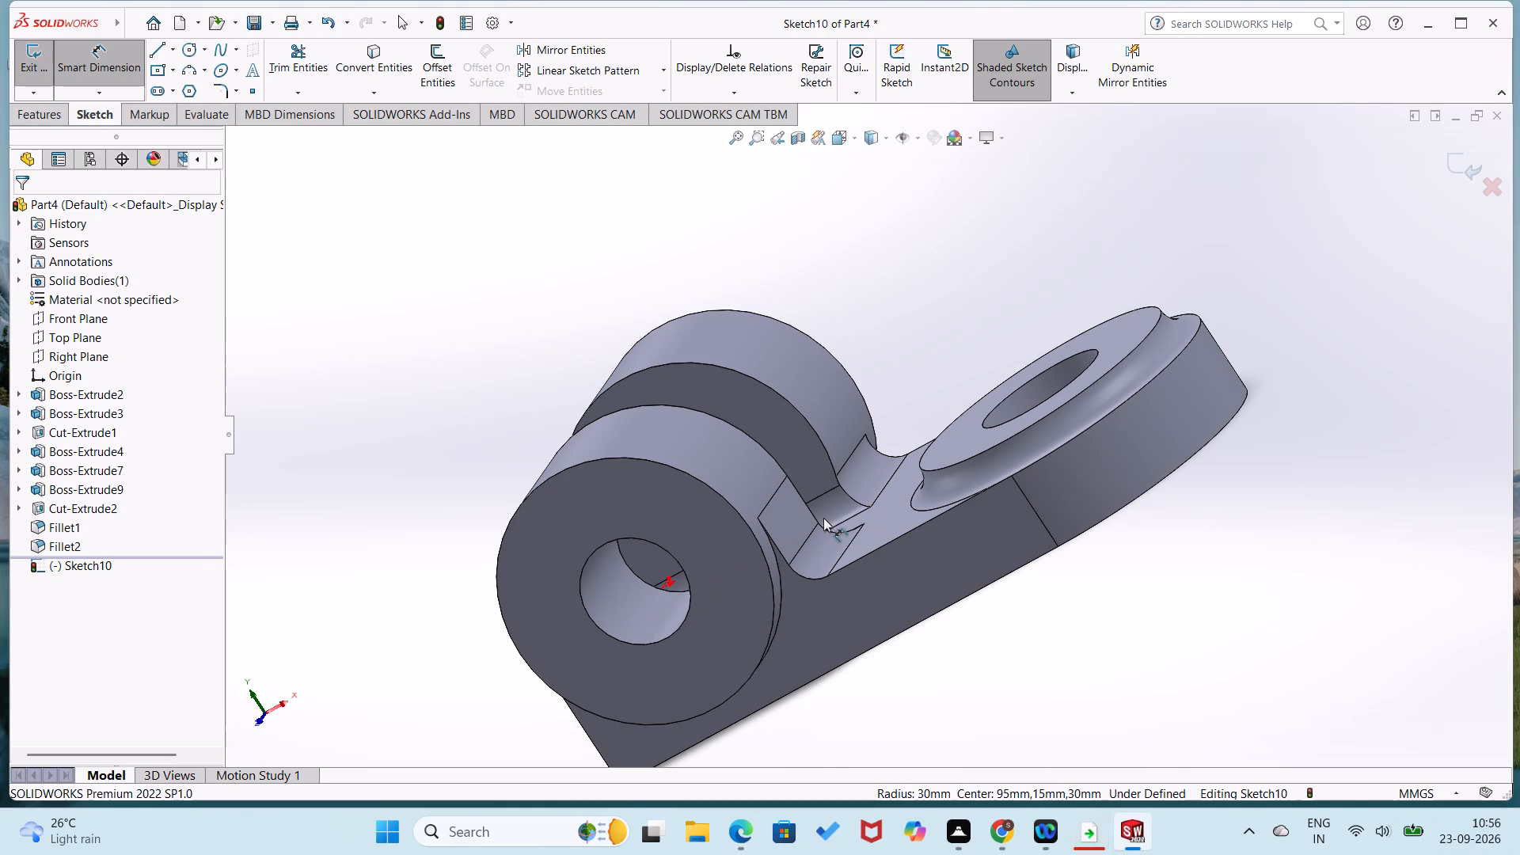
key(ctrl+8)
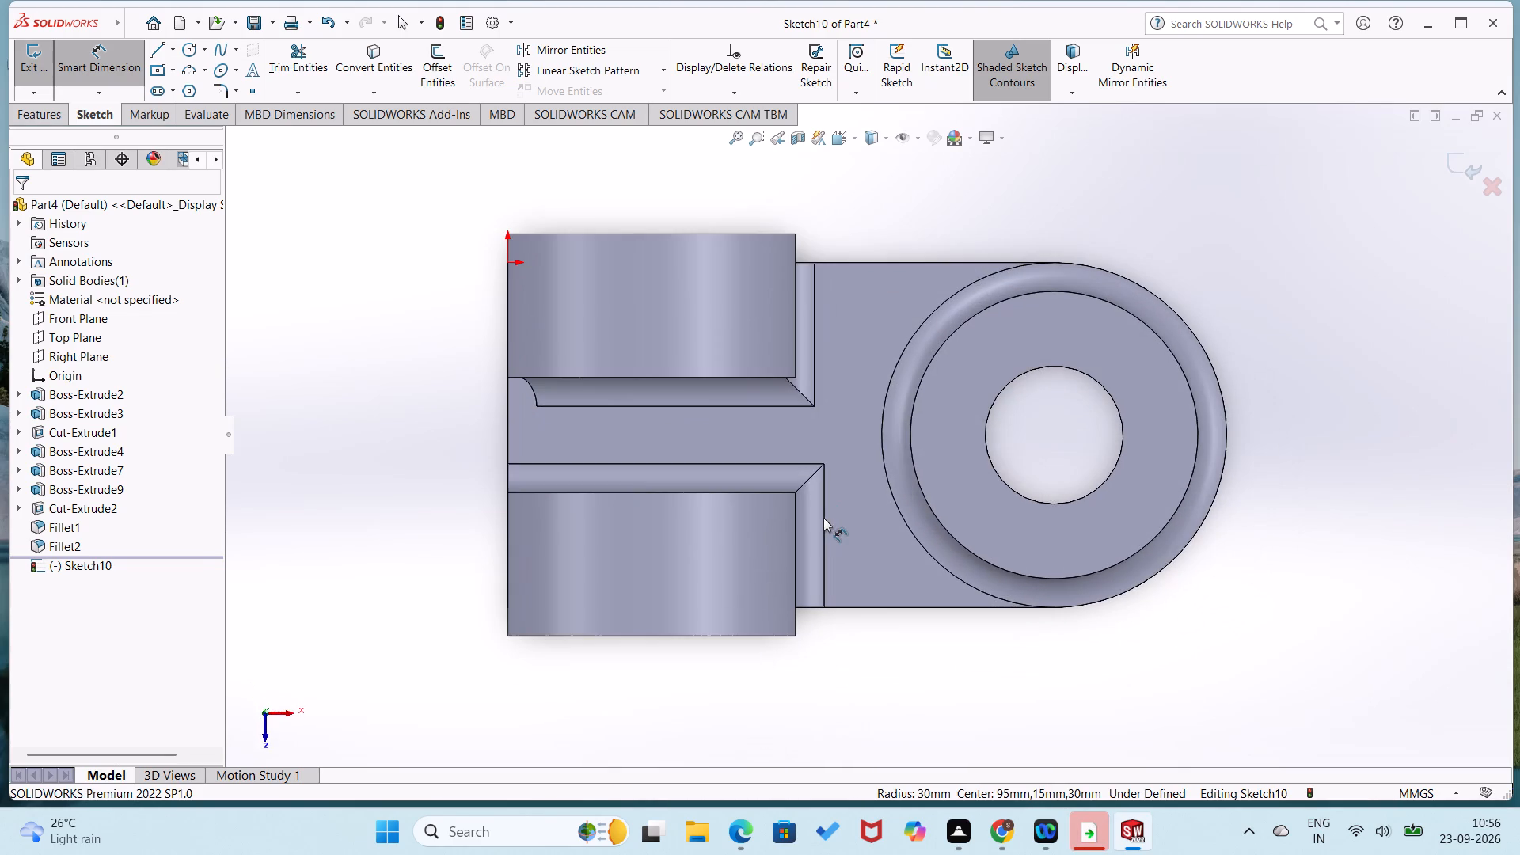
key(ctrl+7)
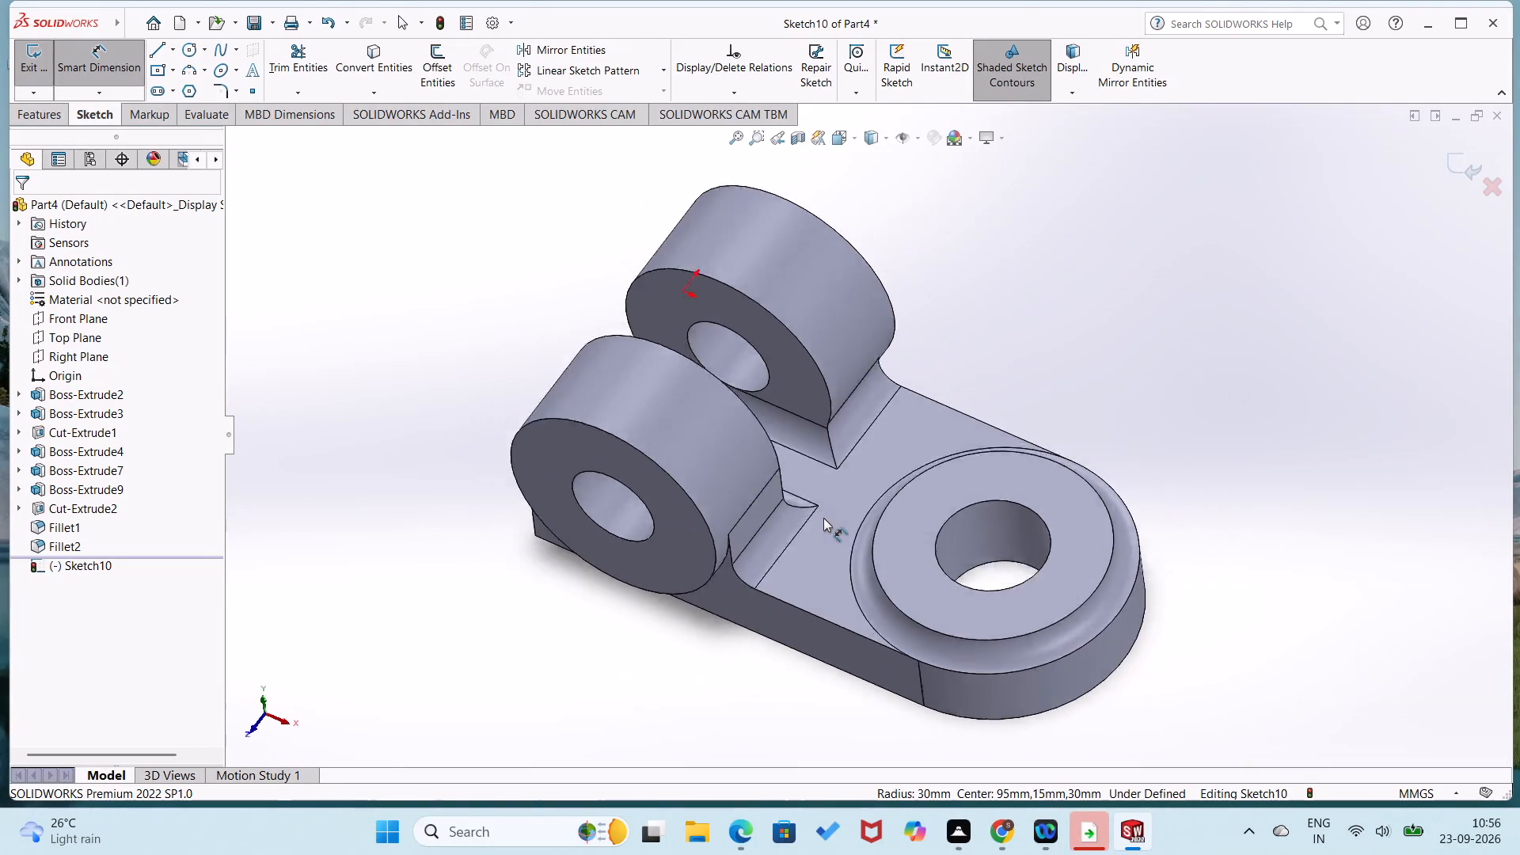
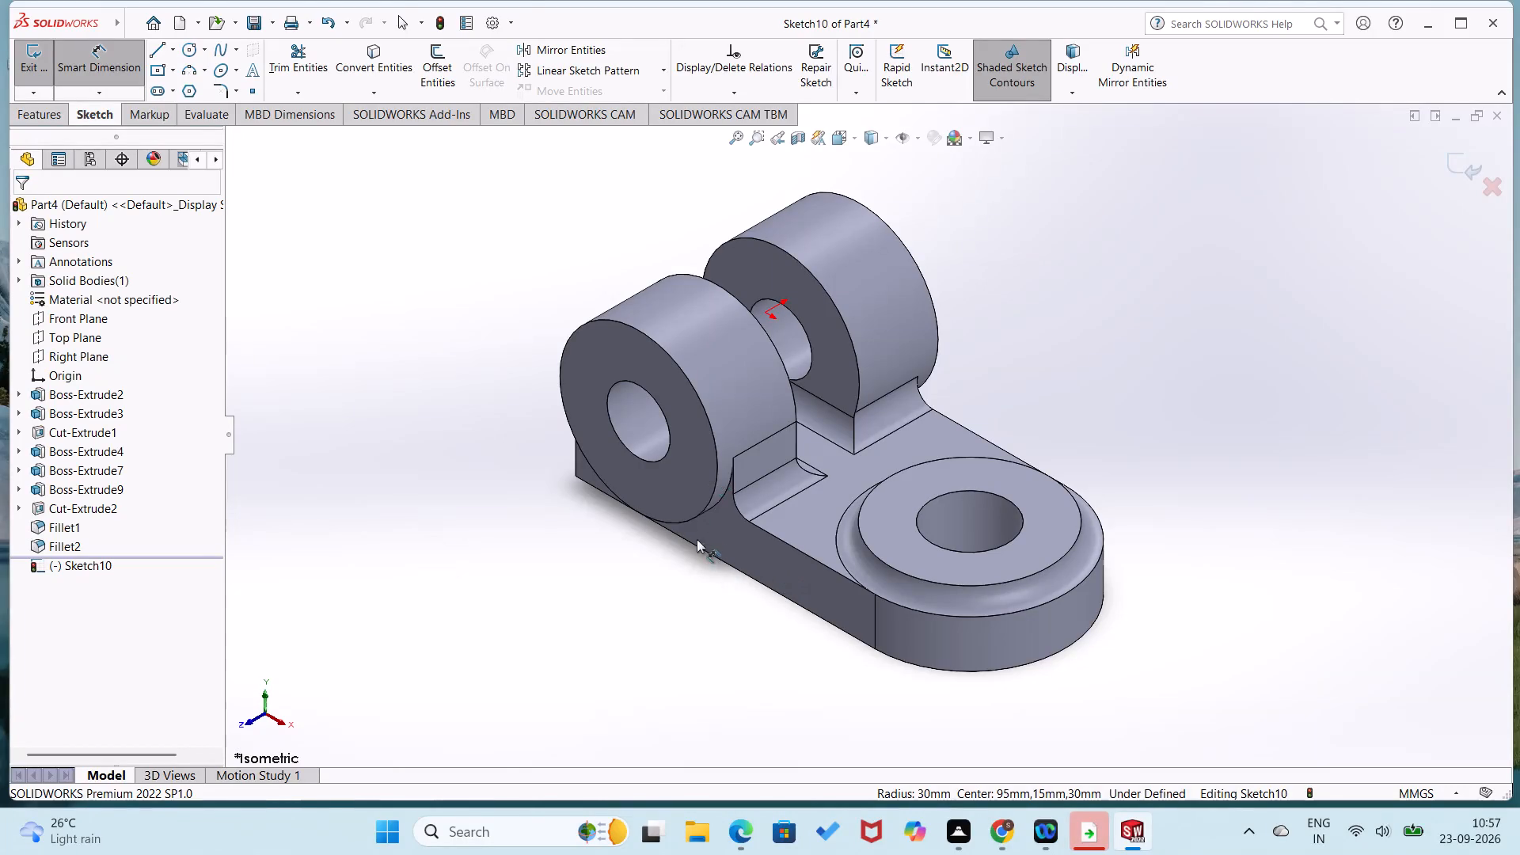
Examine the two-lug bracket model from all sides and in the standard front, back, left, right and top views.
middle_drag(948, 461, 908, 495)
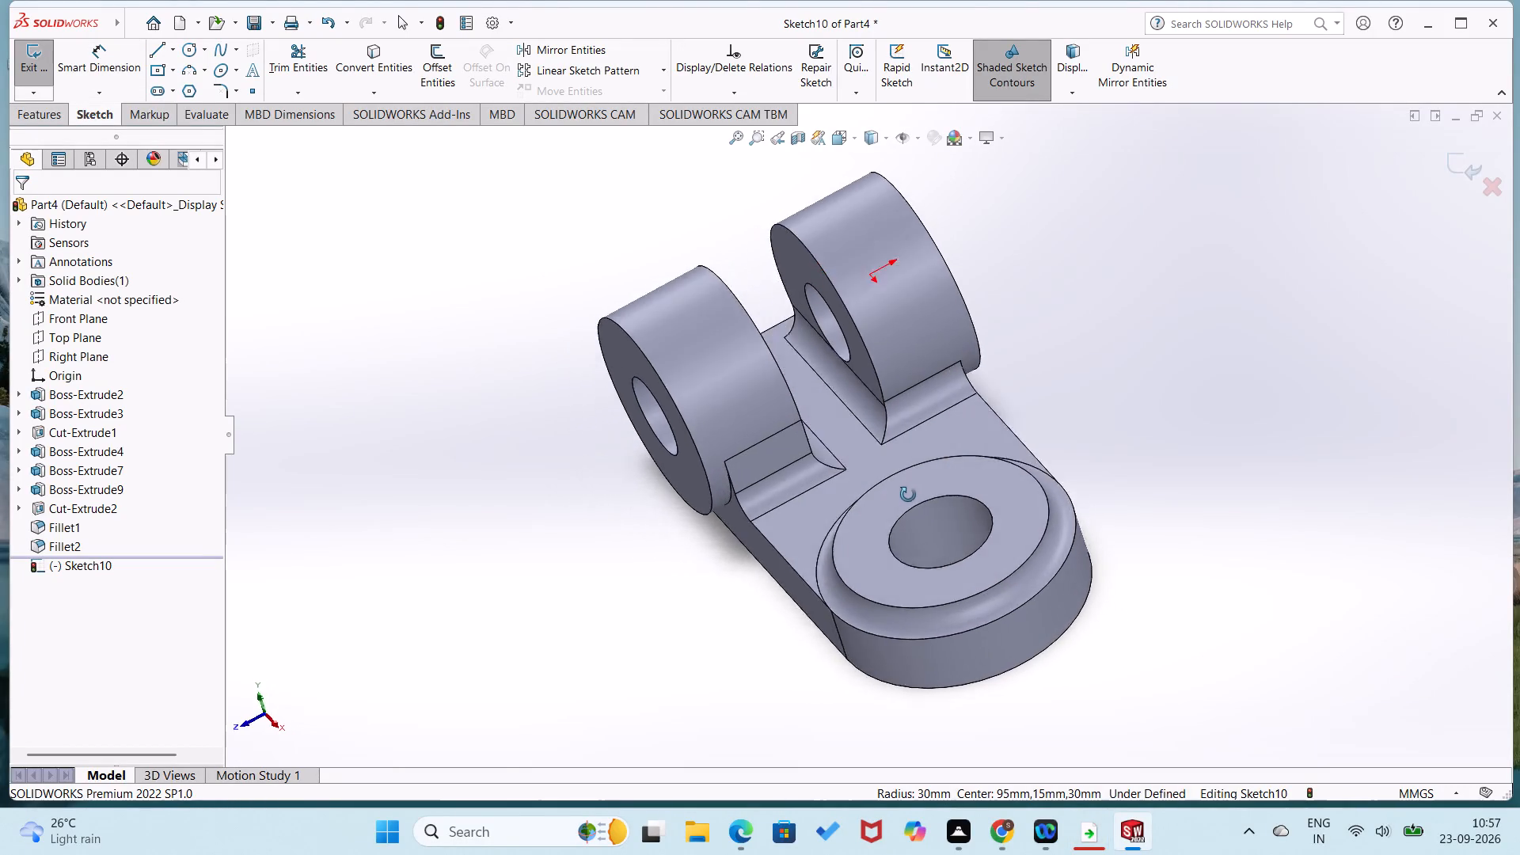
middle_drag(908, 495, 785, 551)
middle_drag(963, 567, 1018, 567)
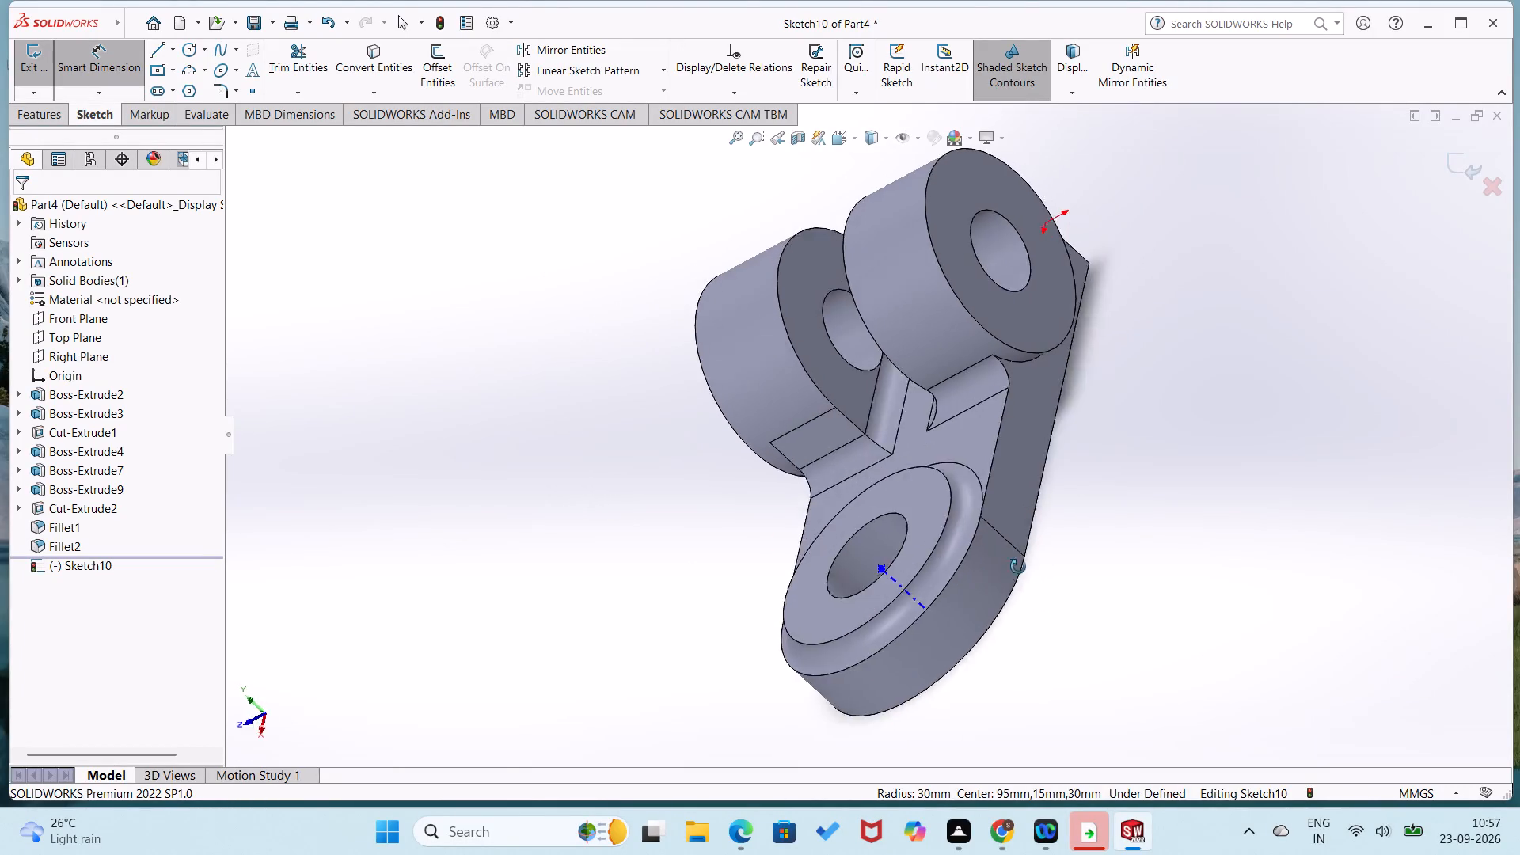
middle_drag(1018, 567, 1265, 545)
scroll(1241, 512, down, 1)
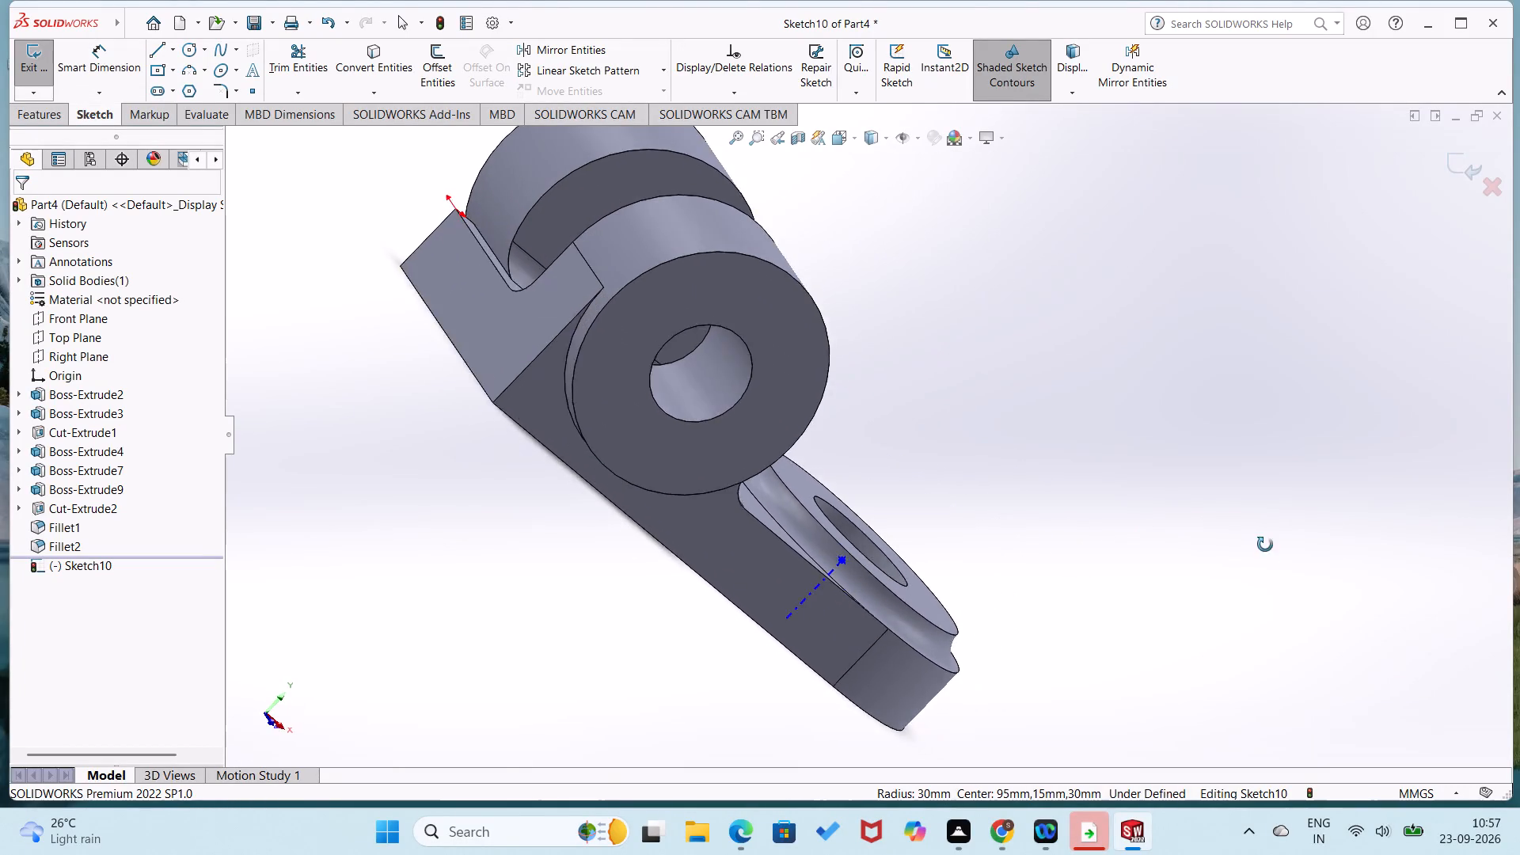
middle_drag(1265, 545, 966, 819)
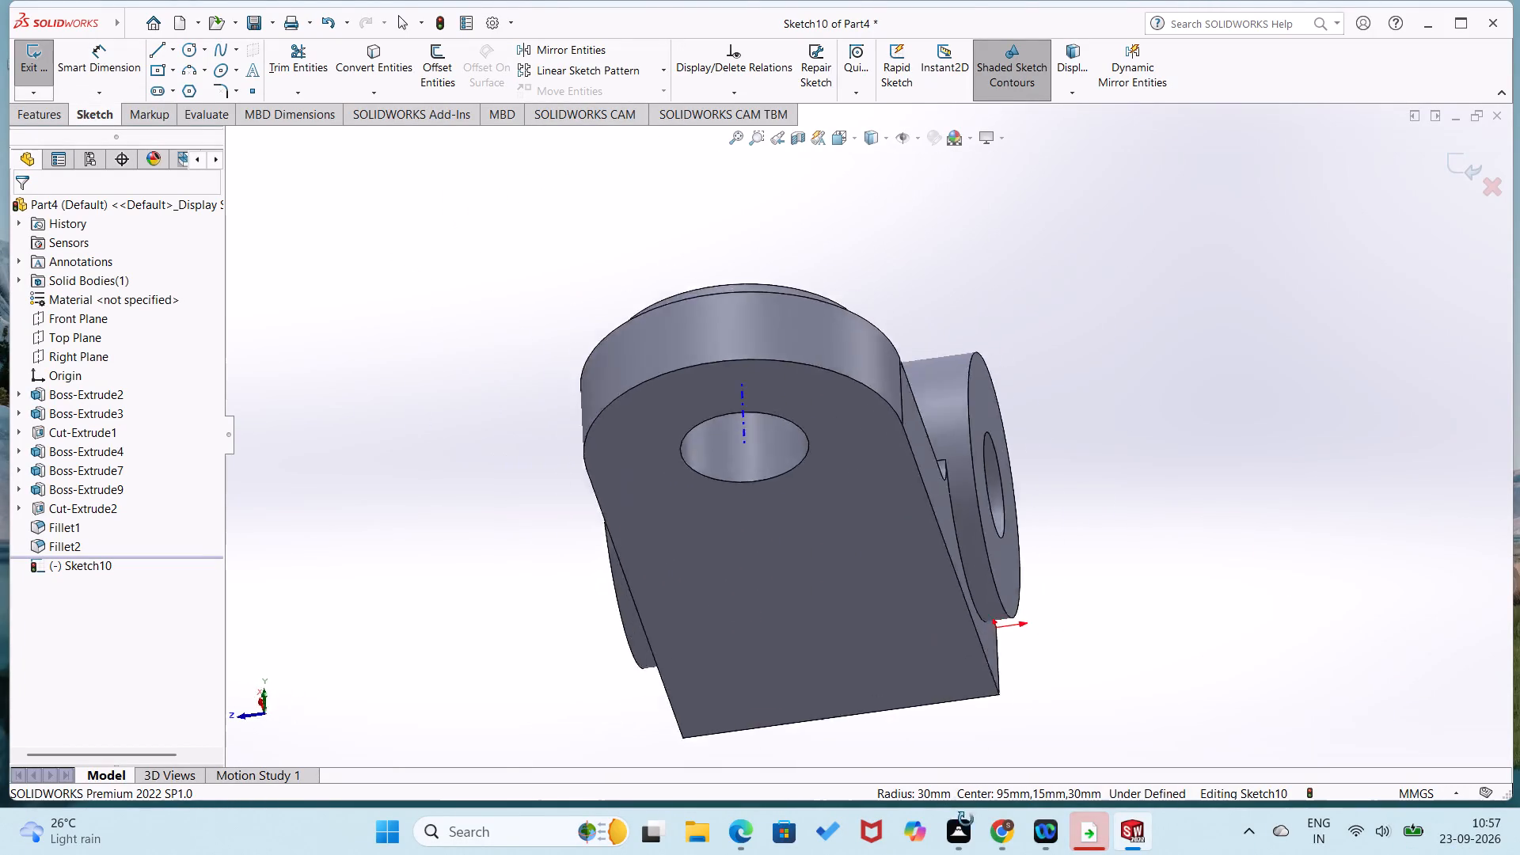
middle_drag(966, 819, 1251, 386)
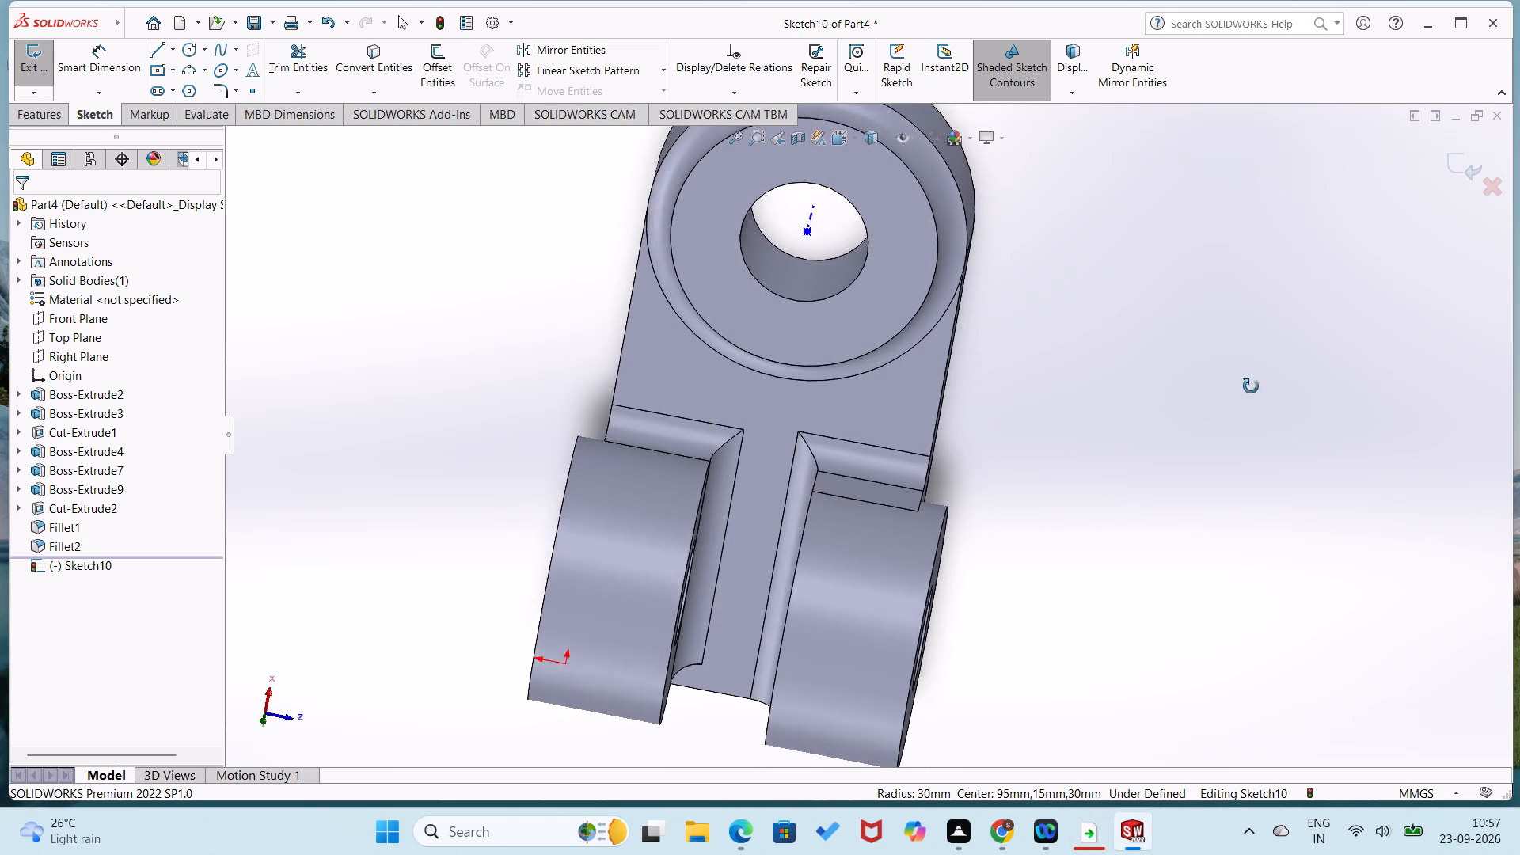
middle_drag(1251, 386, 1043, 602)
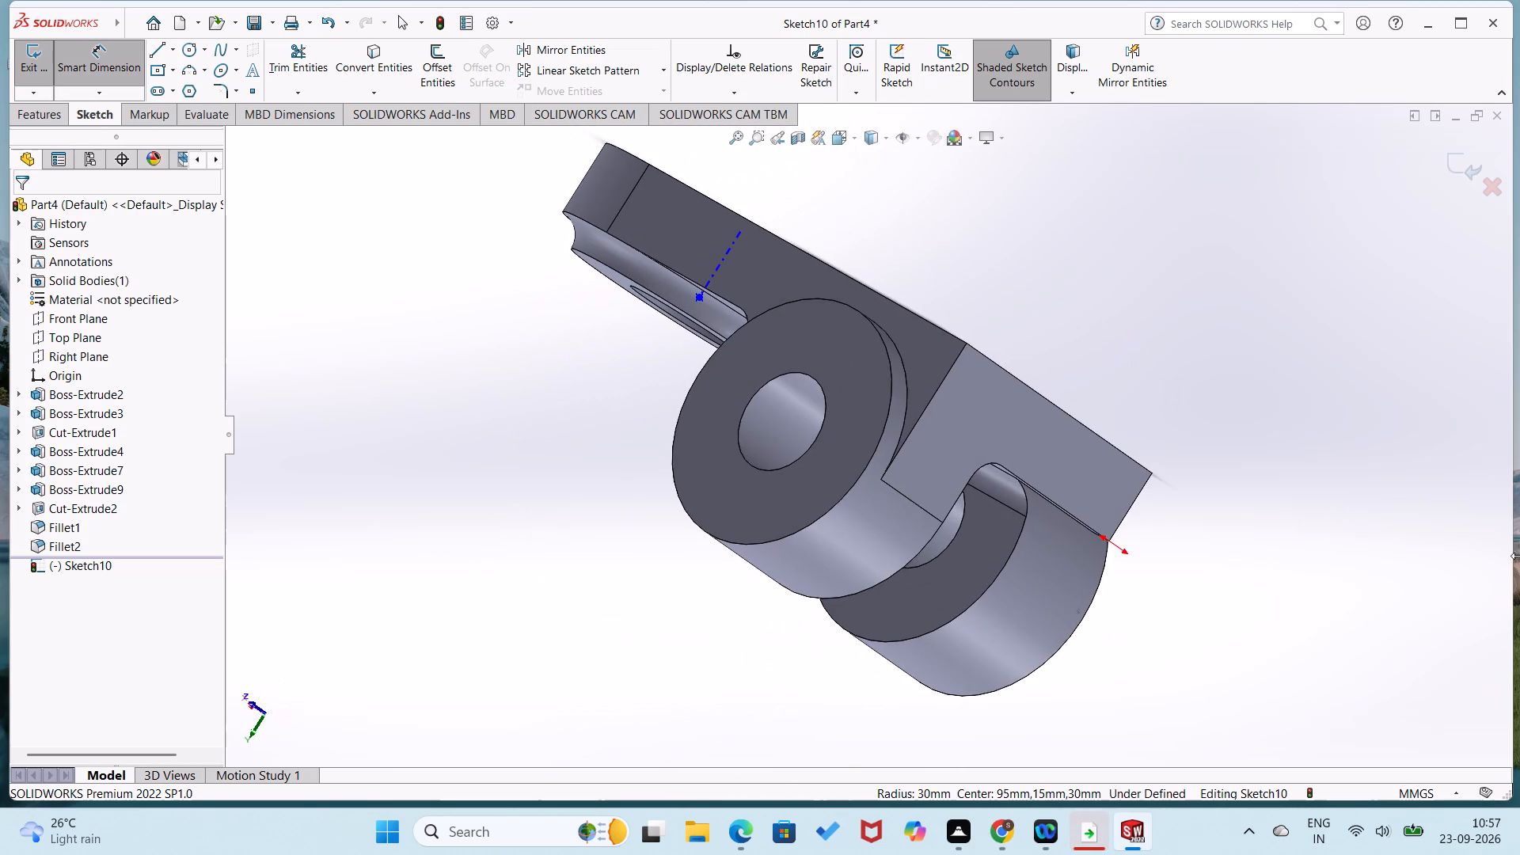
middle_drag(1006, 497, 1160, 270)
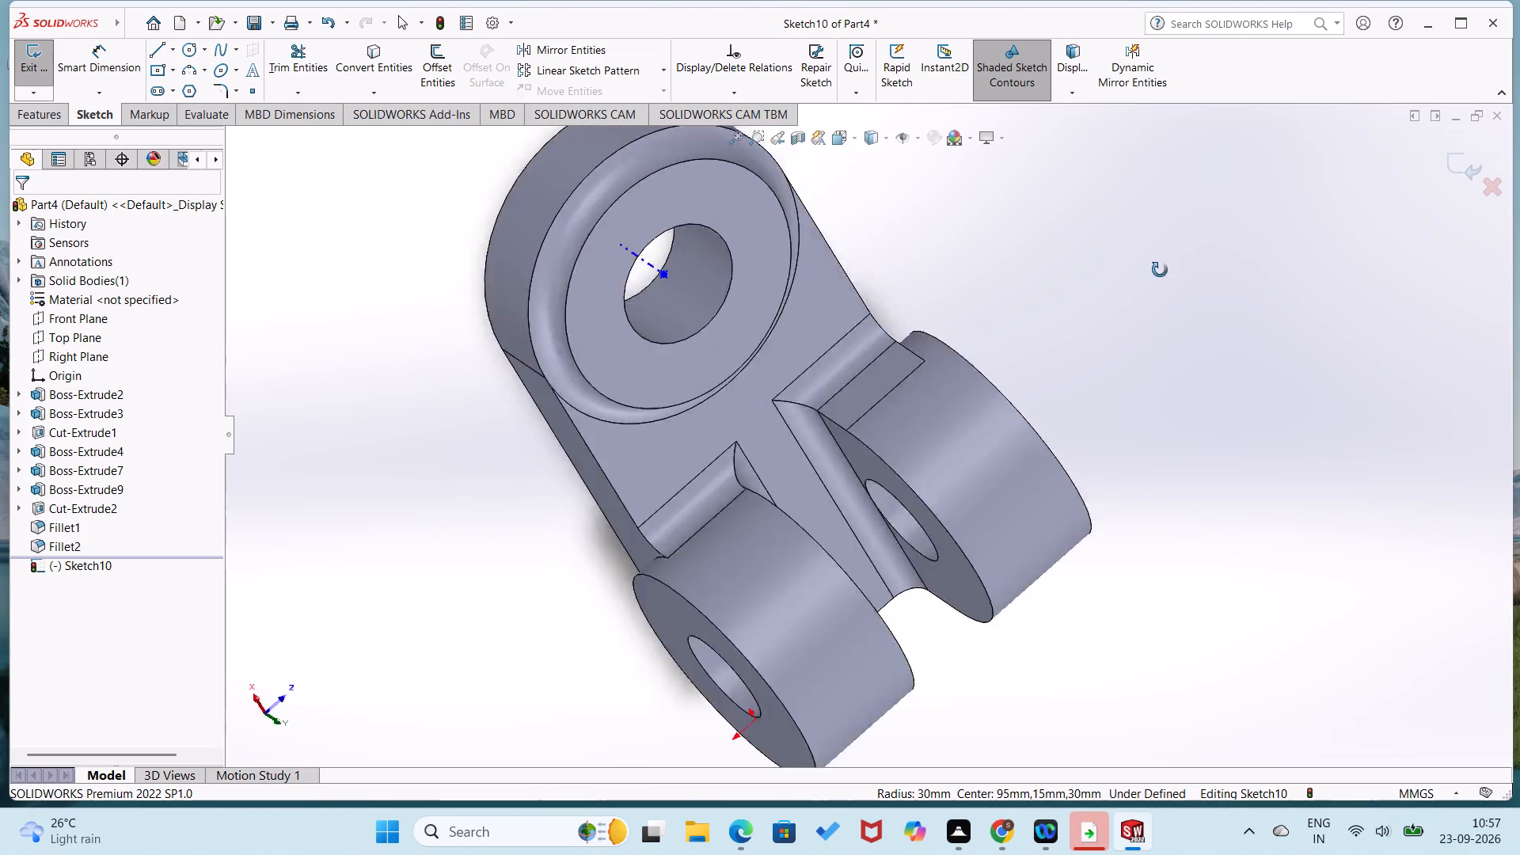
middle_drag(1160, 270, 1203, 515)
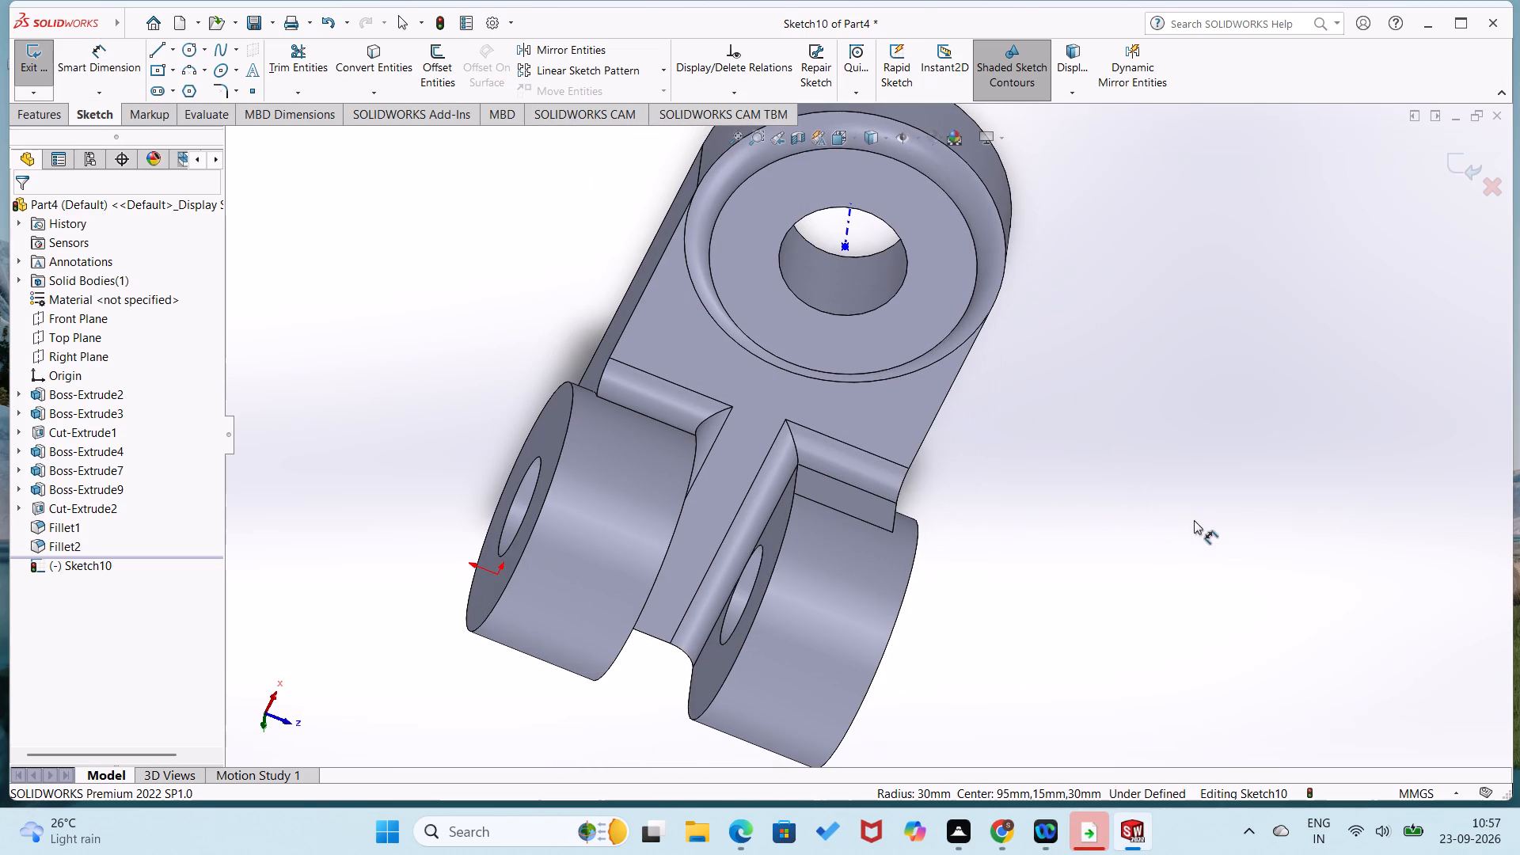
key(ctrl+1)
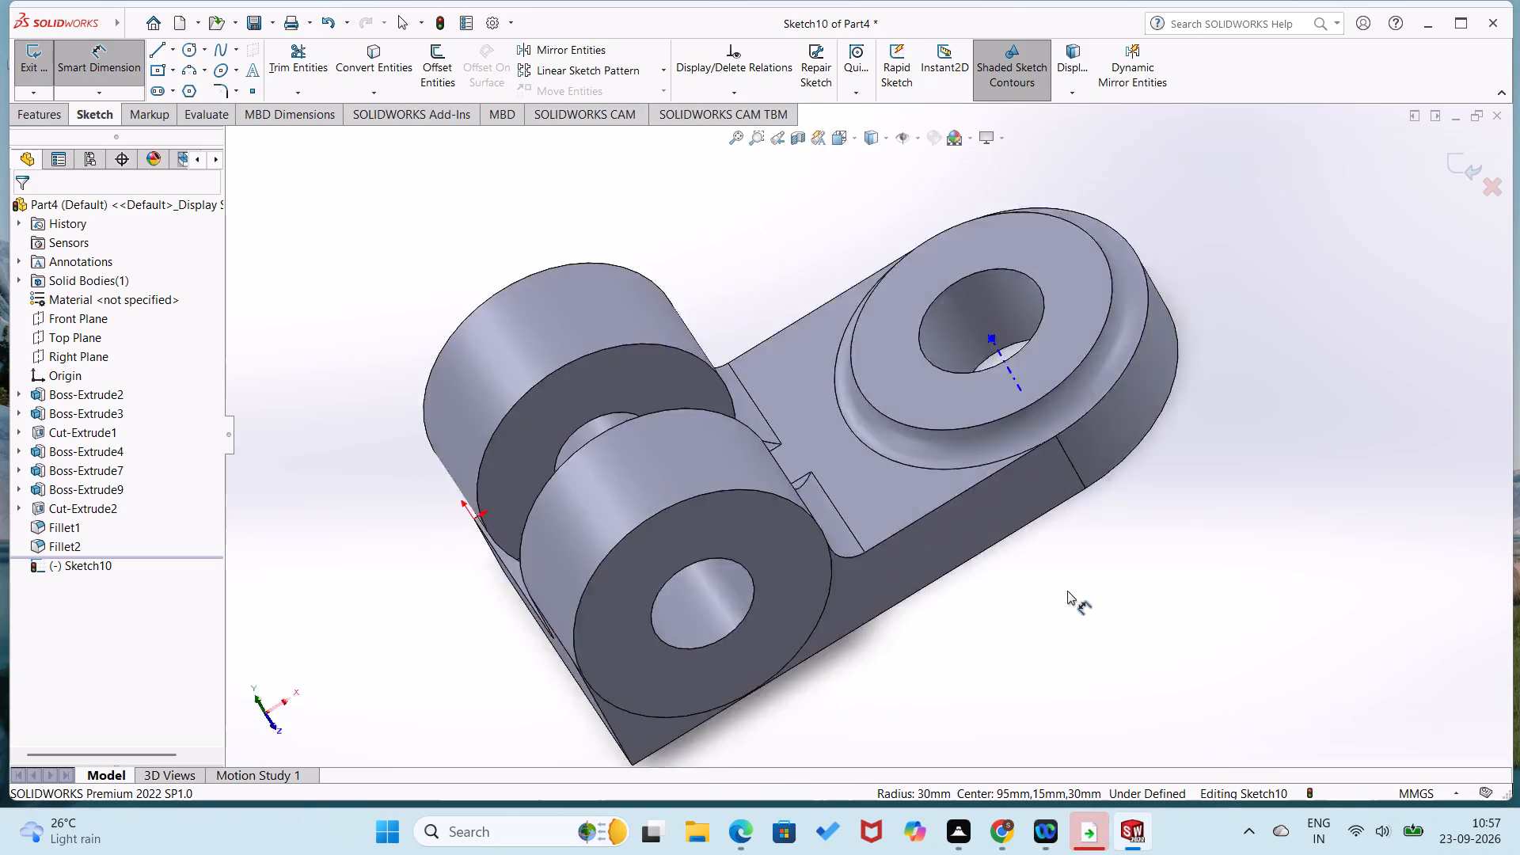
key(ctrl+2)
key(ctrl+3)
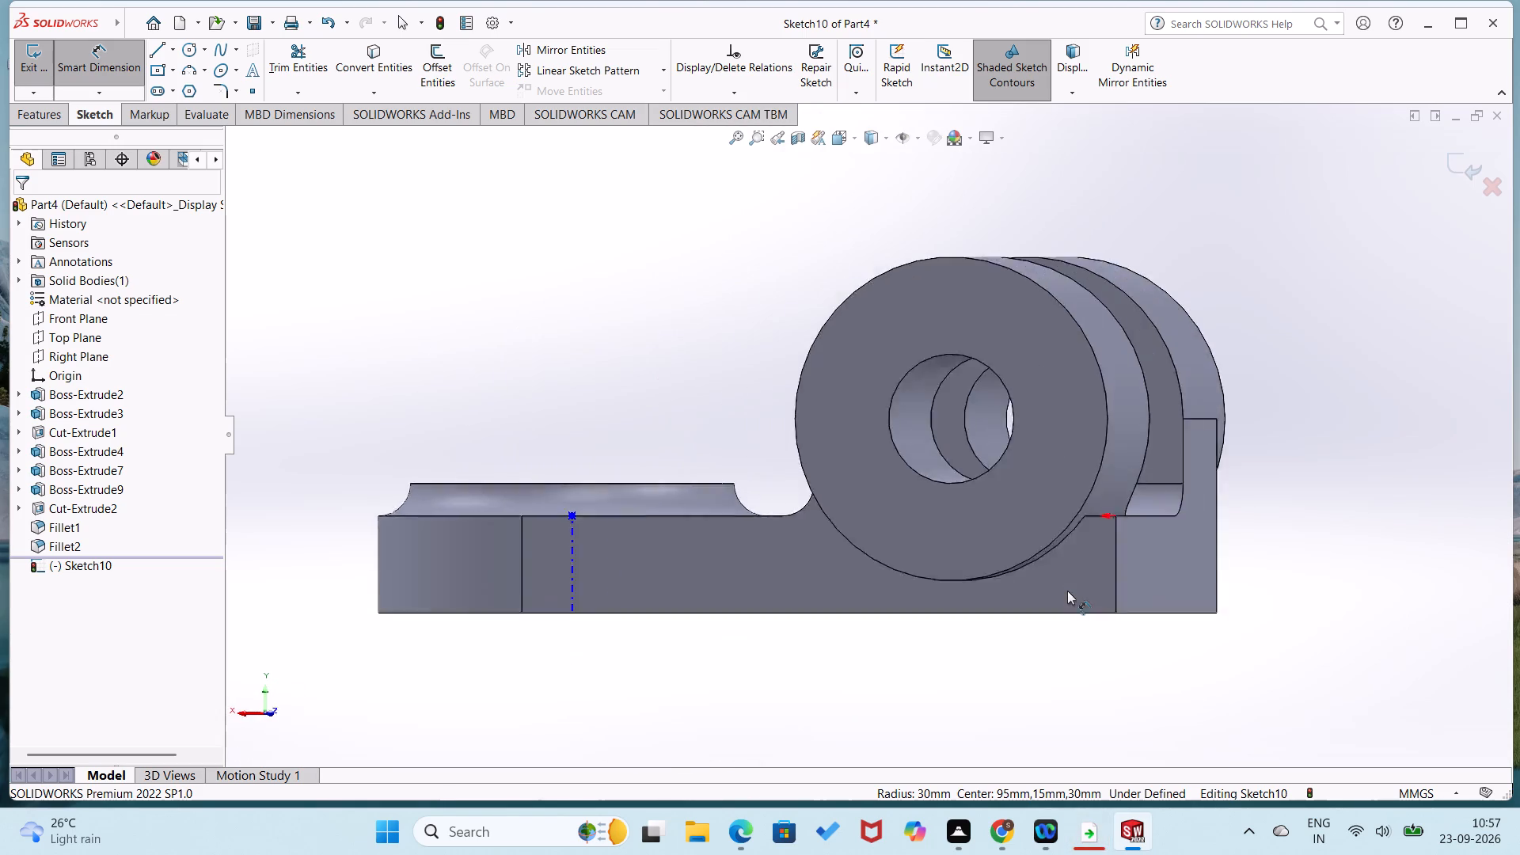
key(ctrl+4)
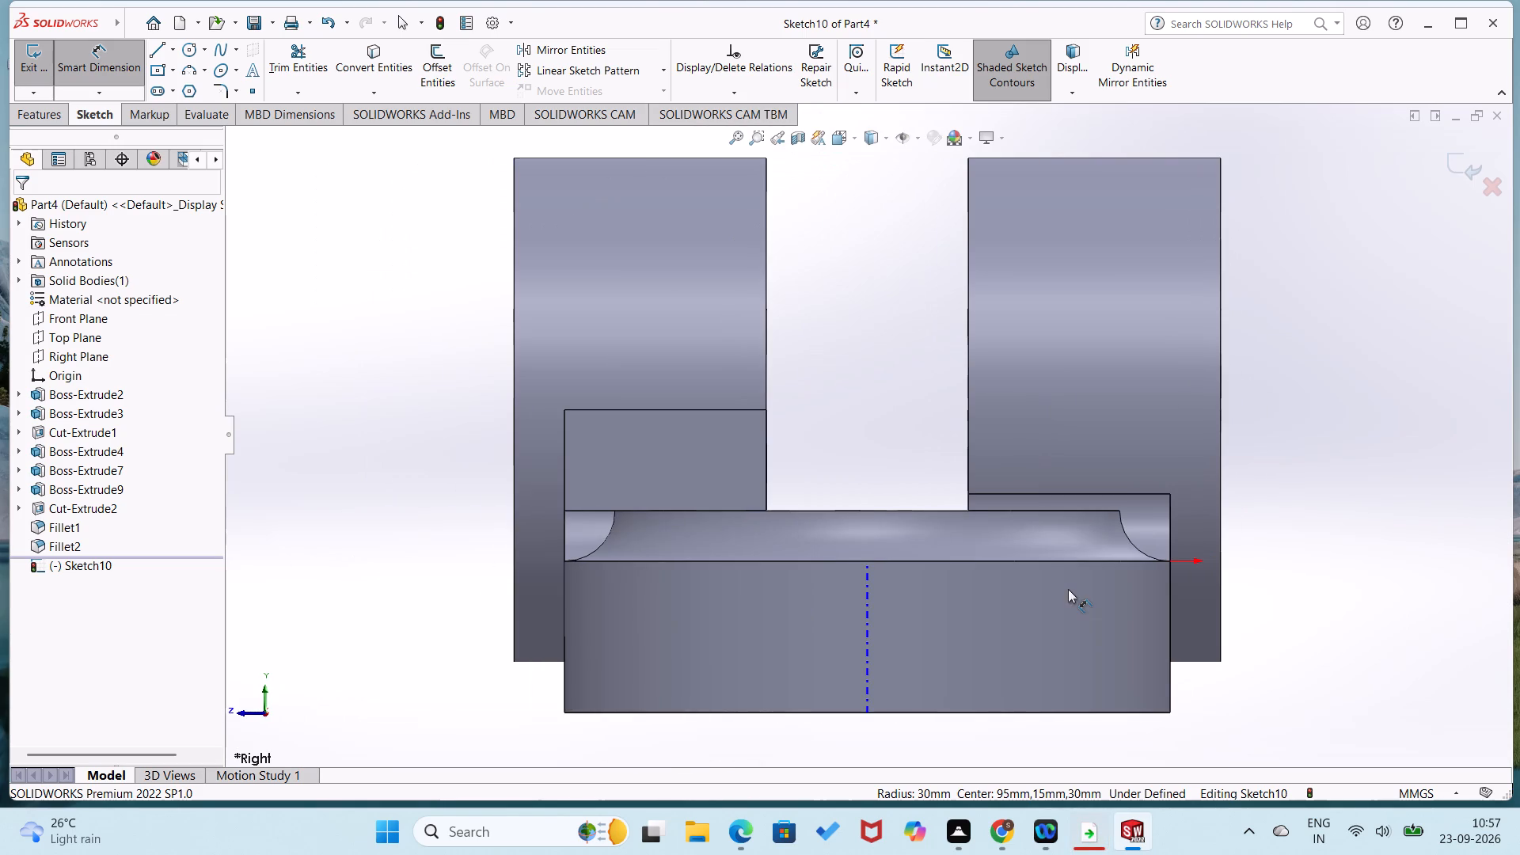
key(ctrl+5)
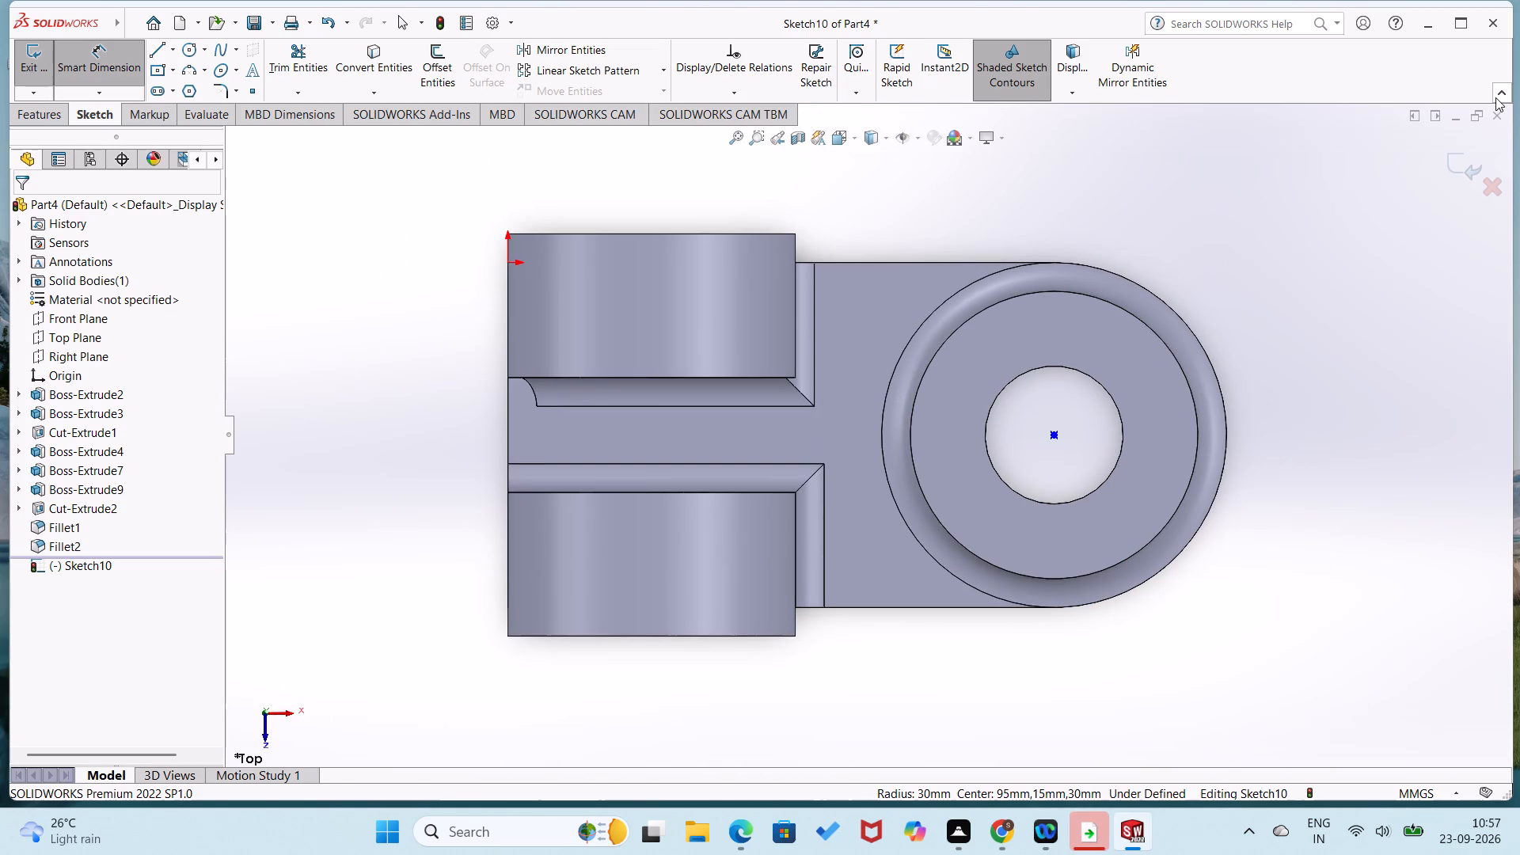
Close the current bracket part without saving its changes.
click(1510, 119)
click(1504, 122)
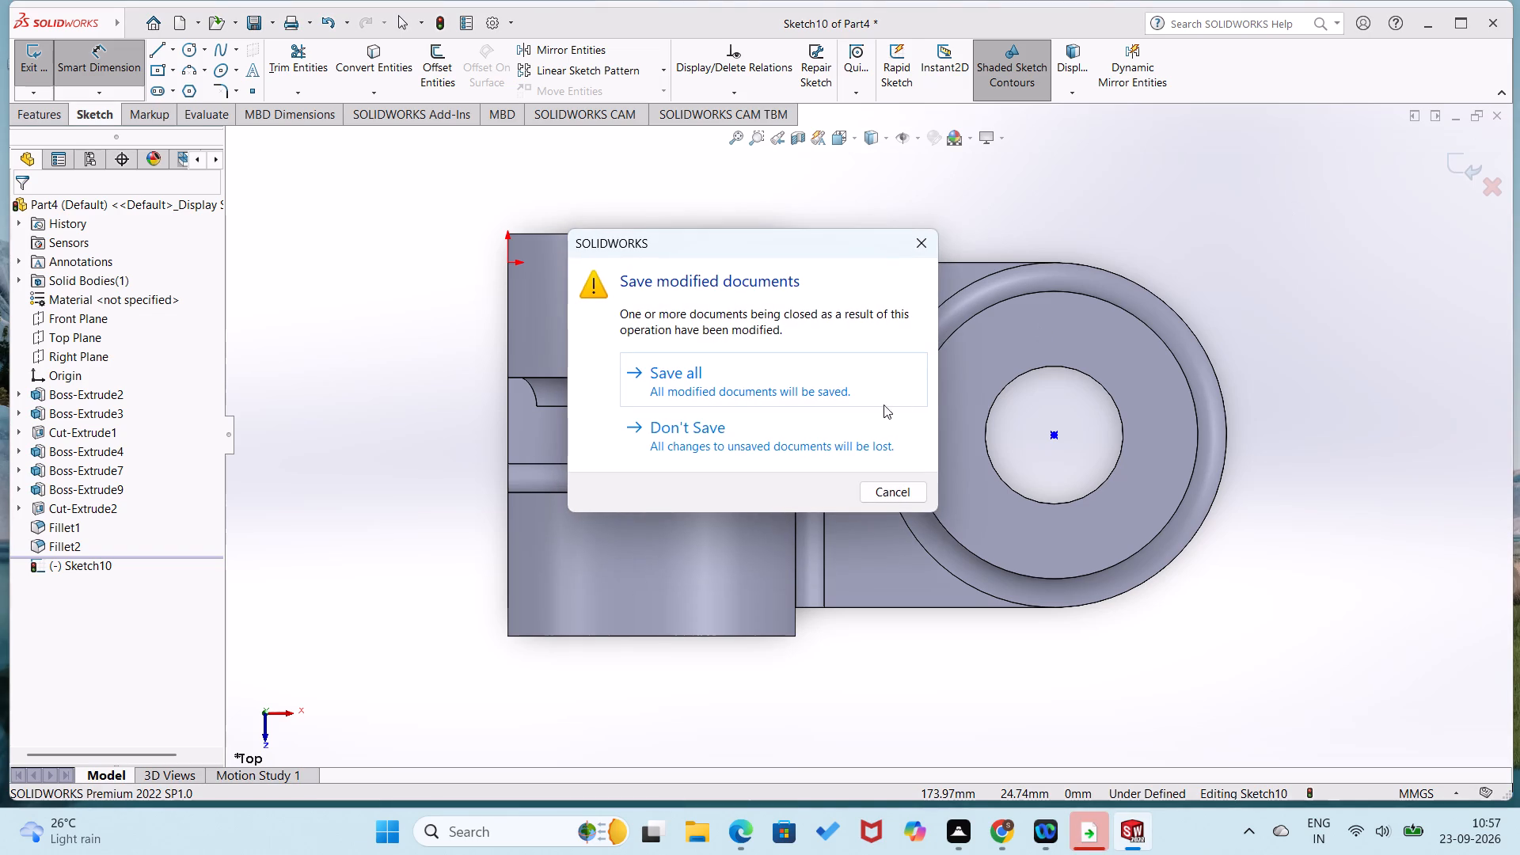
click(861, 425)
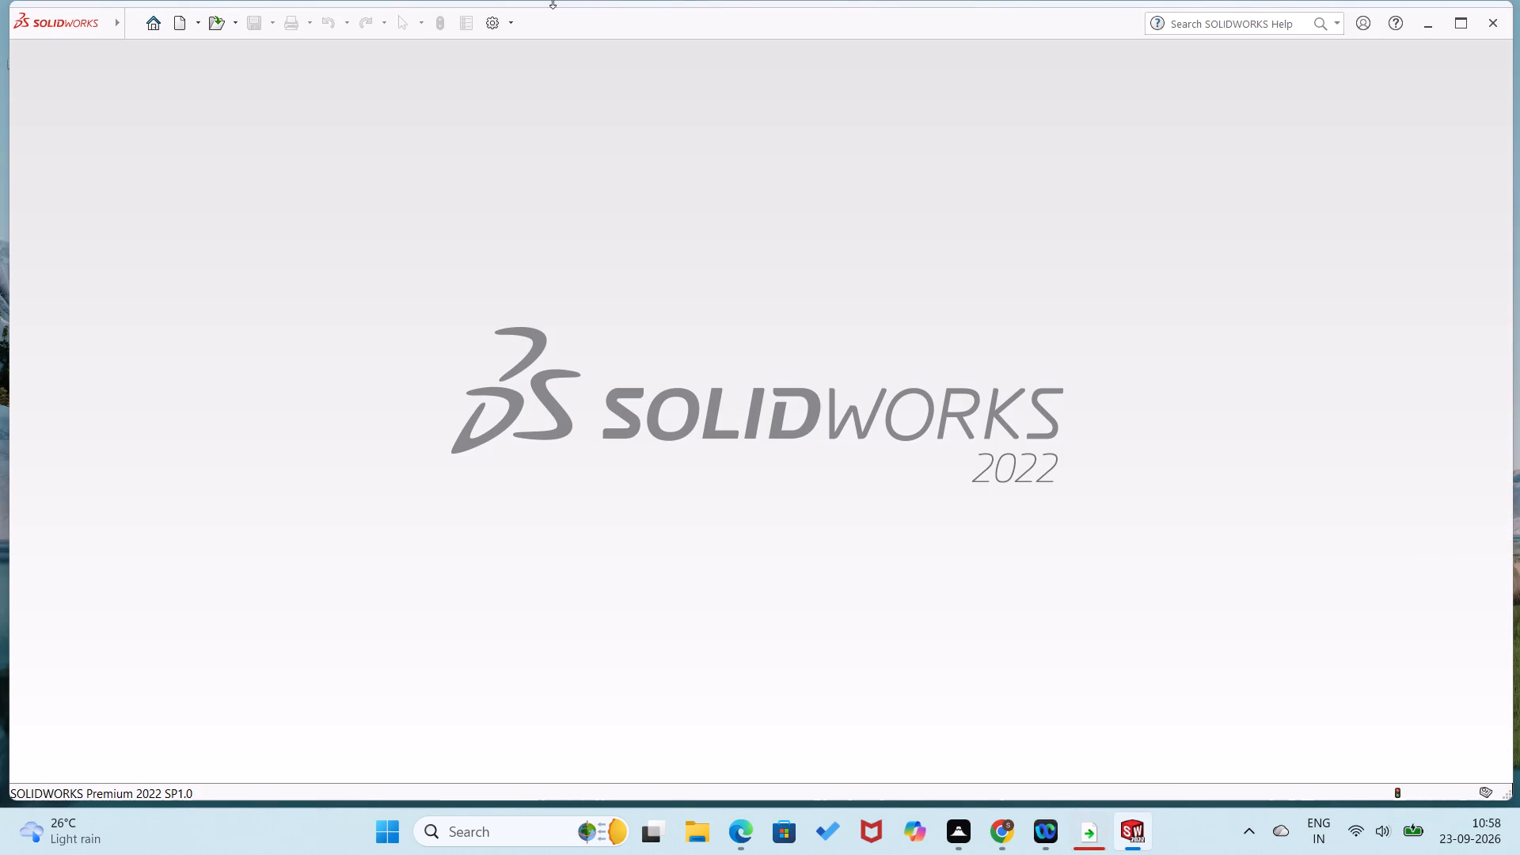
Create a new part document.
click(155, 16)
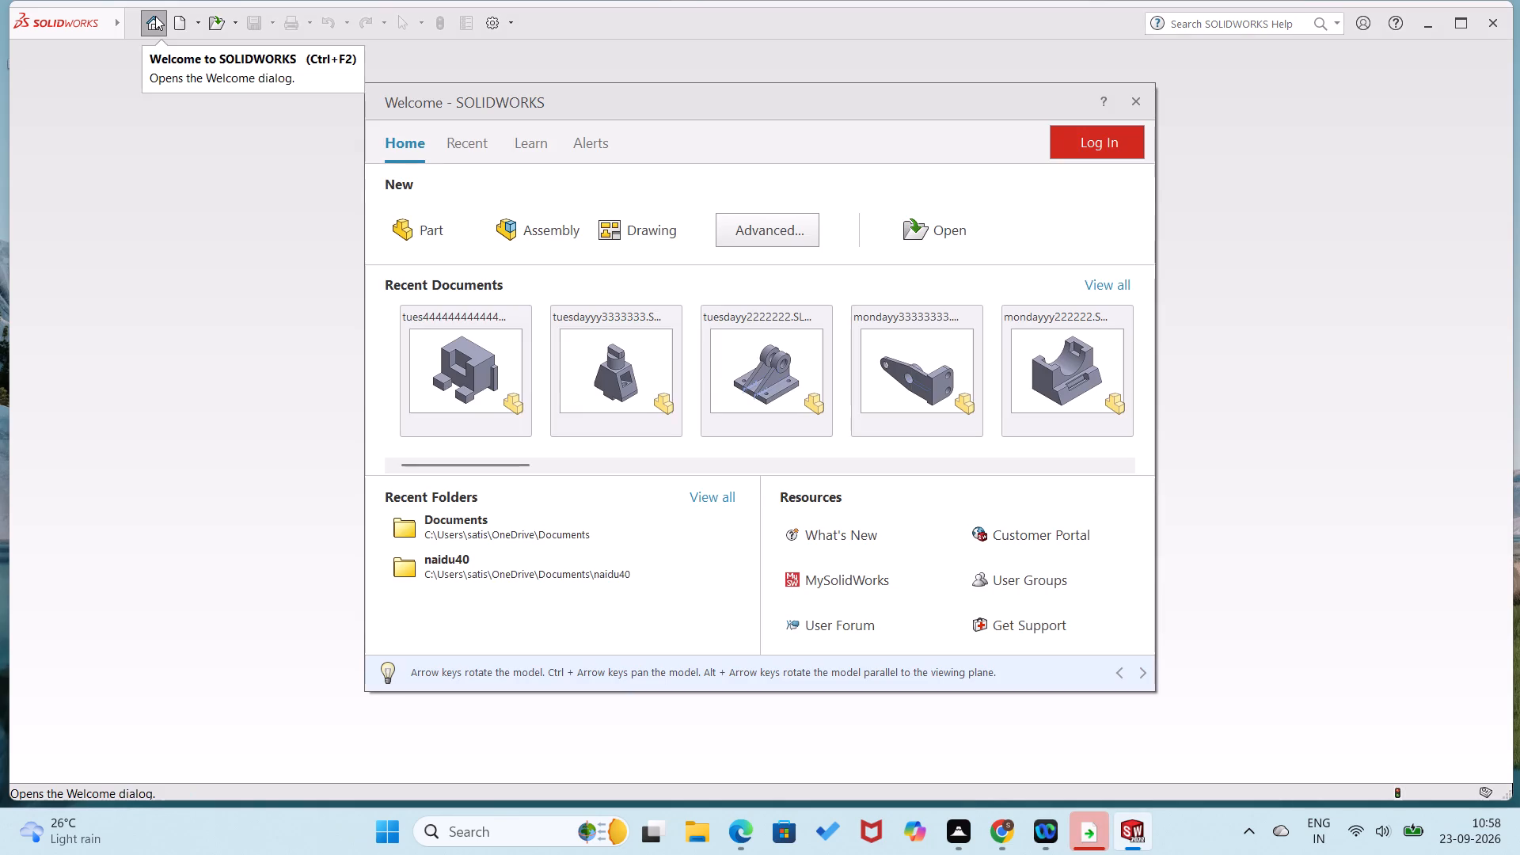
click(441, 244)
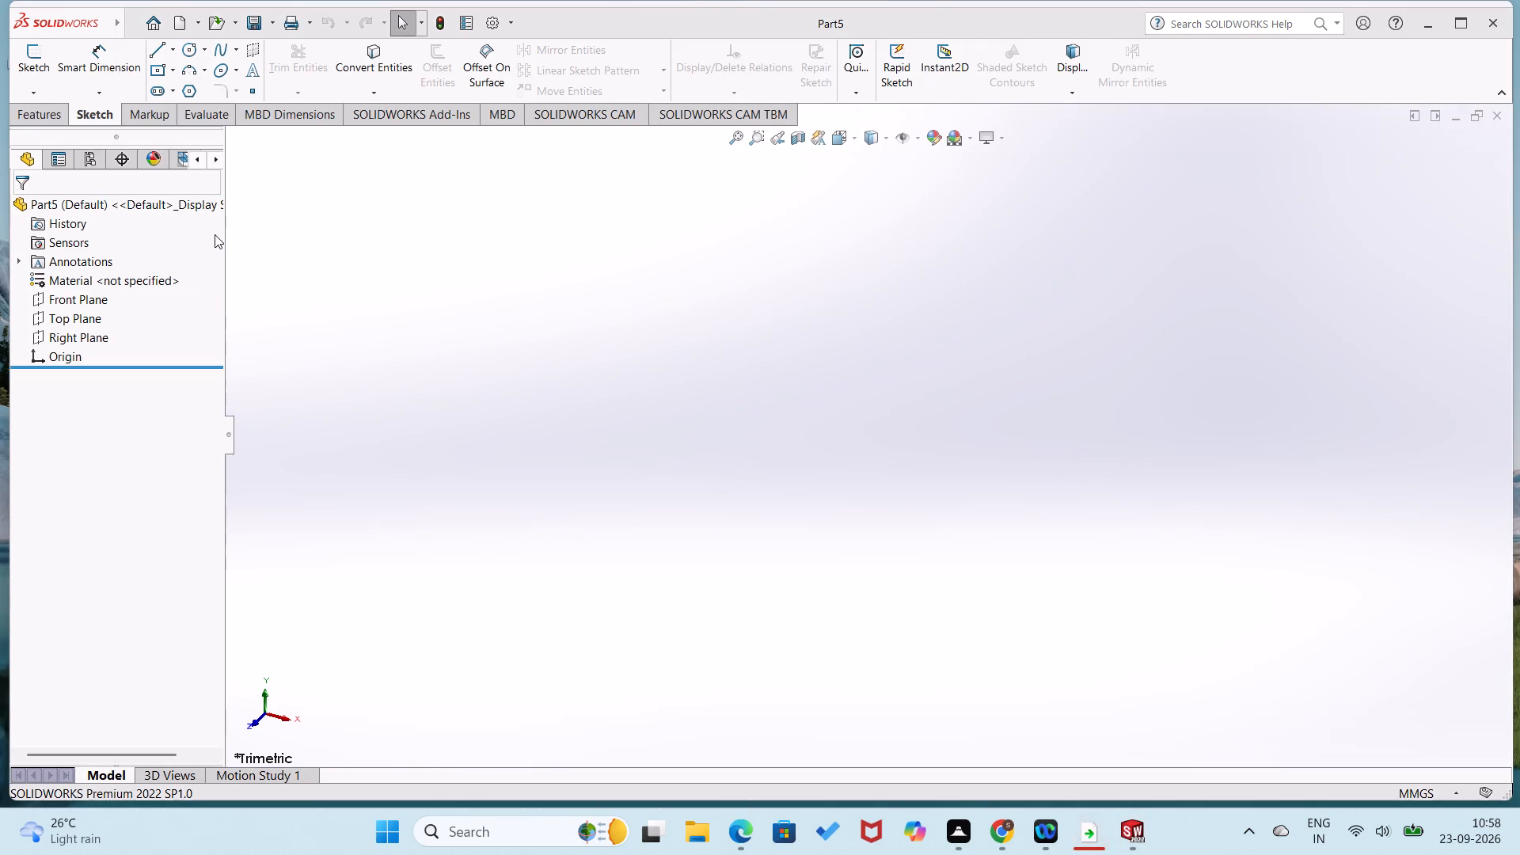
On the Right Plane, sketch from the origin a vertical line about 57 mm, a horizontal line about 141 mm, and a tangent arc about 50 mm radius.
click(68, 332)
click(86, 313)
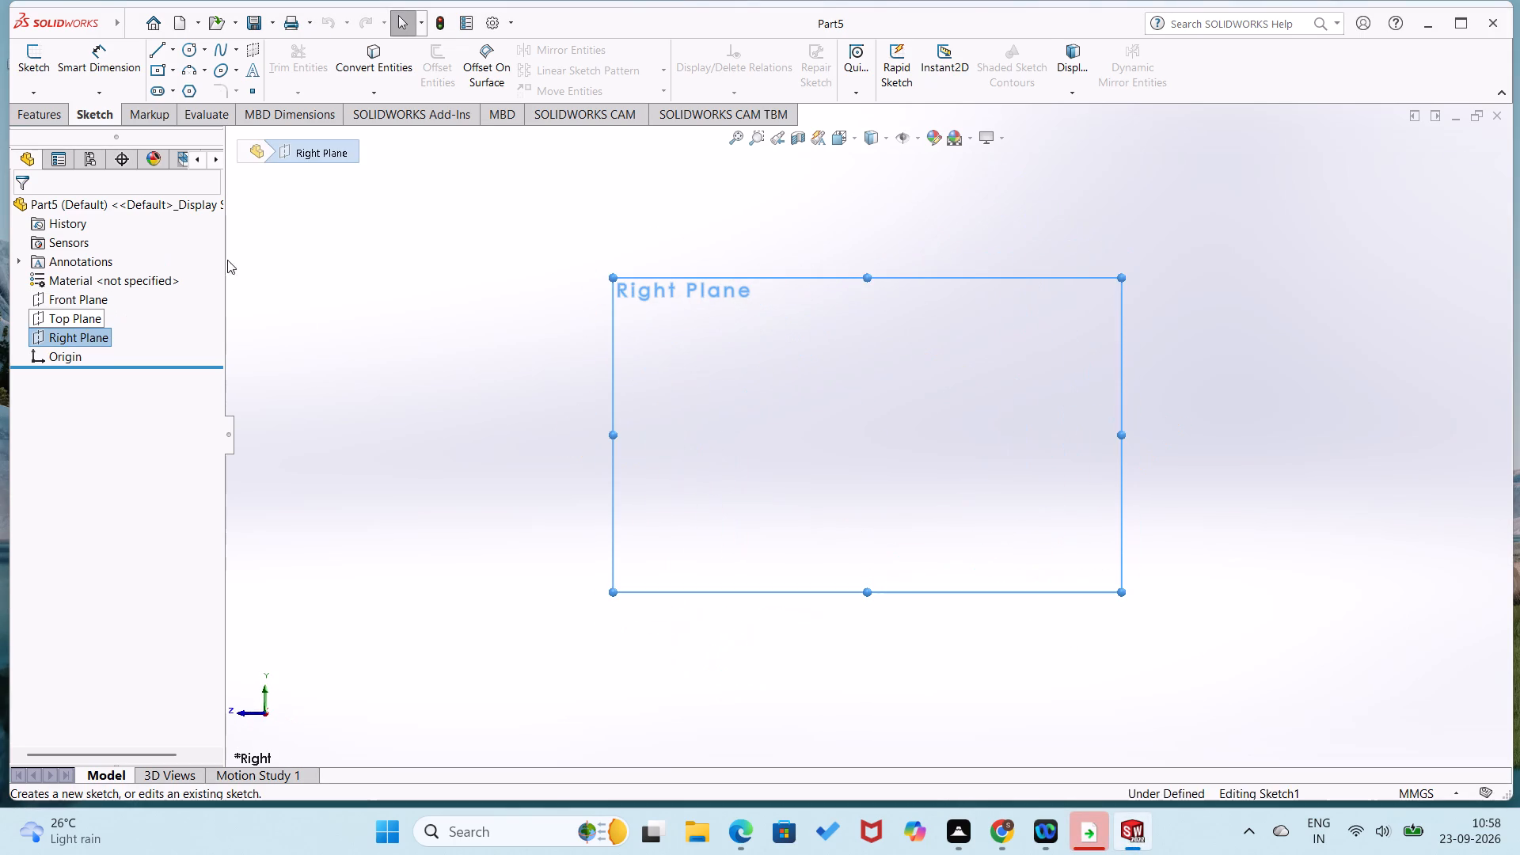
right_drag(800, 382, 469, 459)
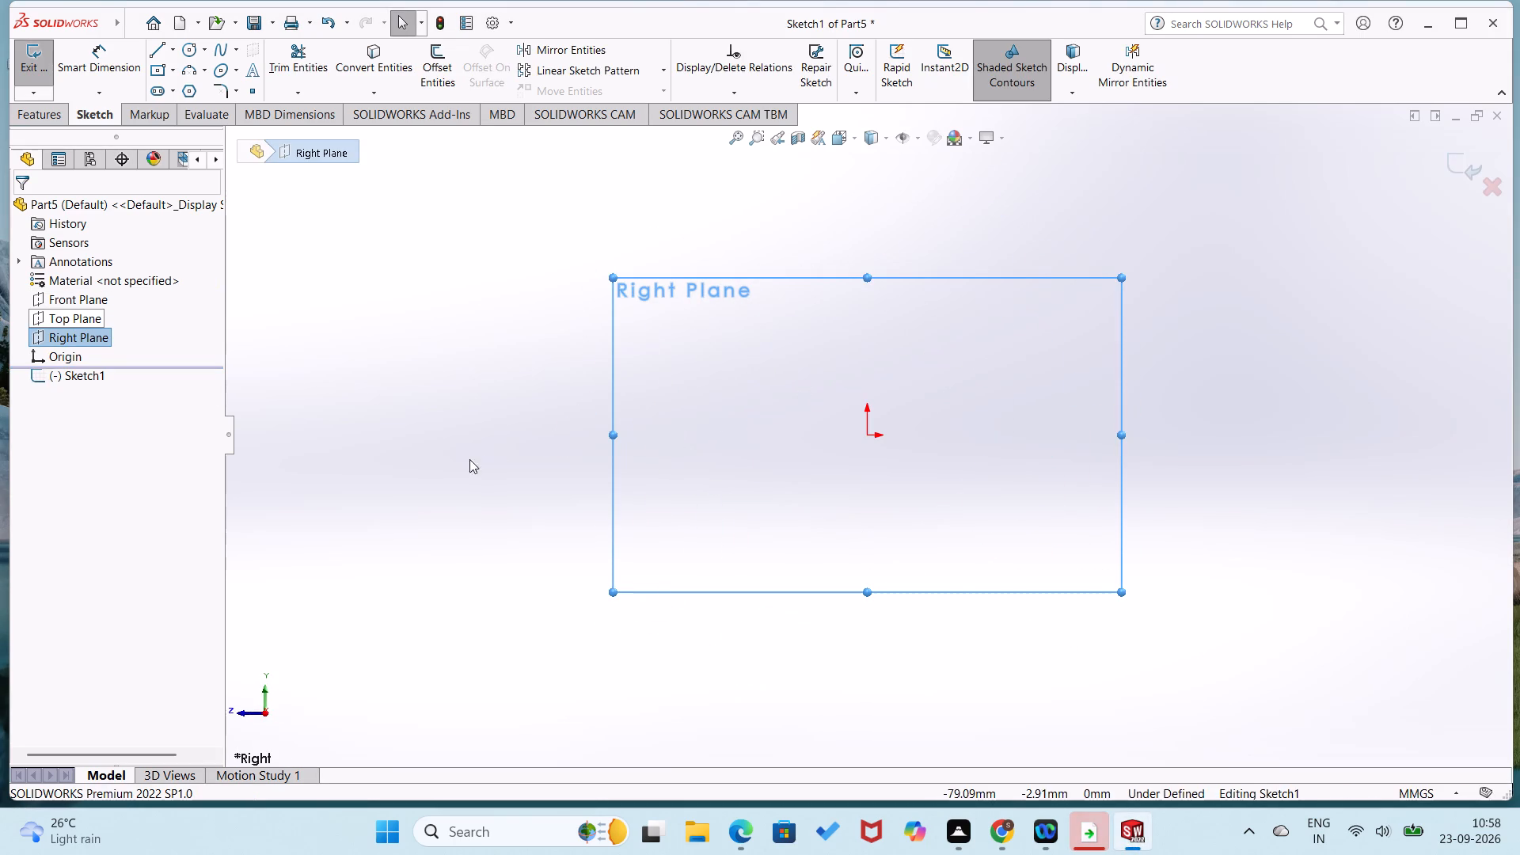
click(868, 435)
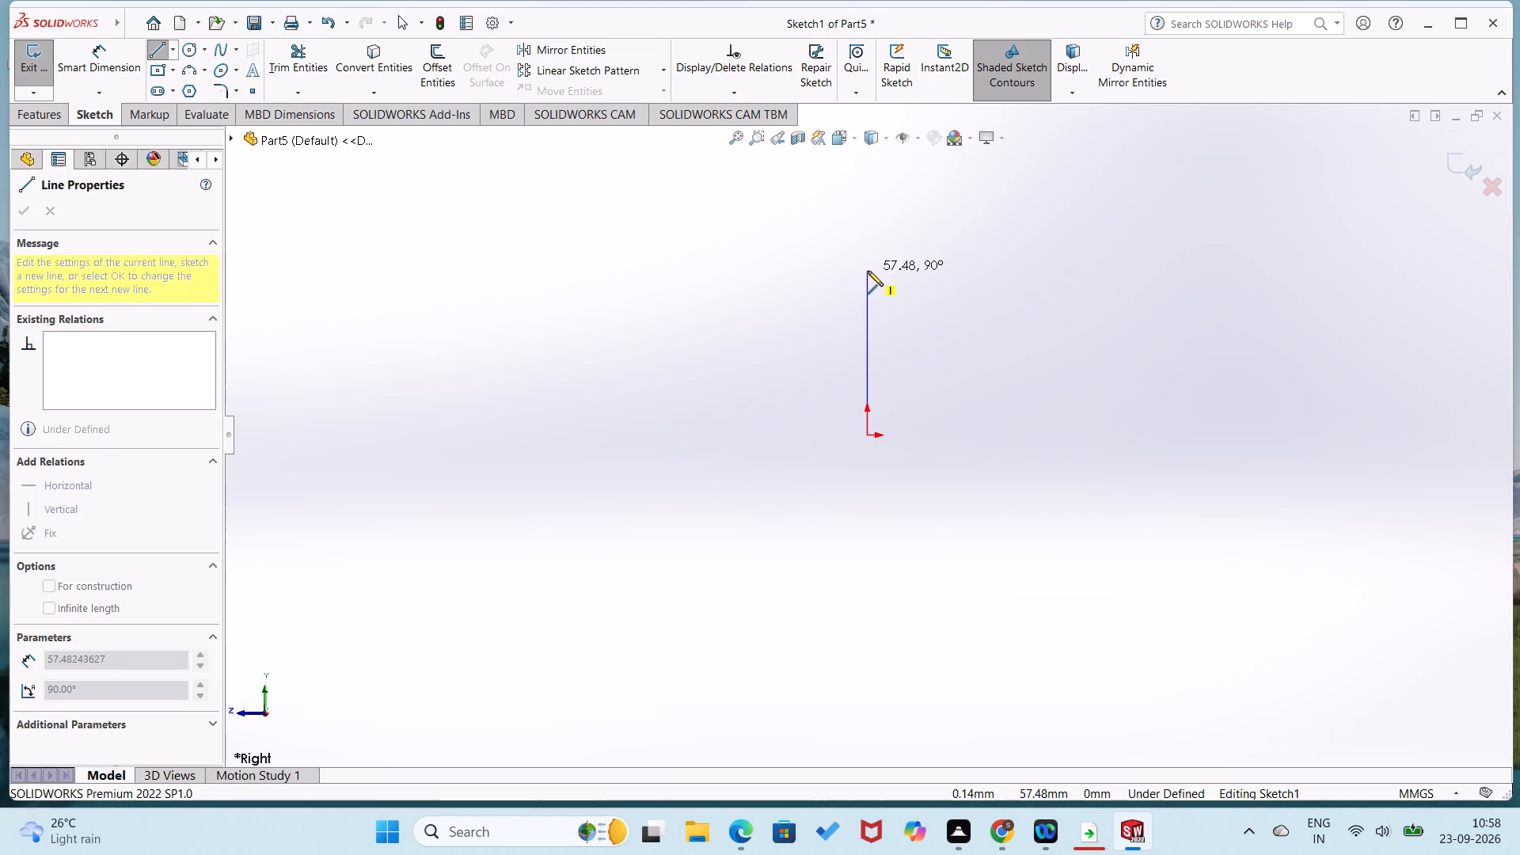
click(868, 271)
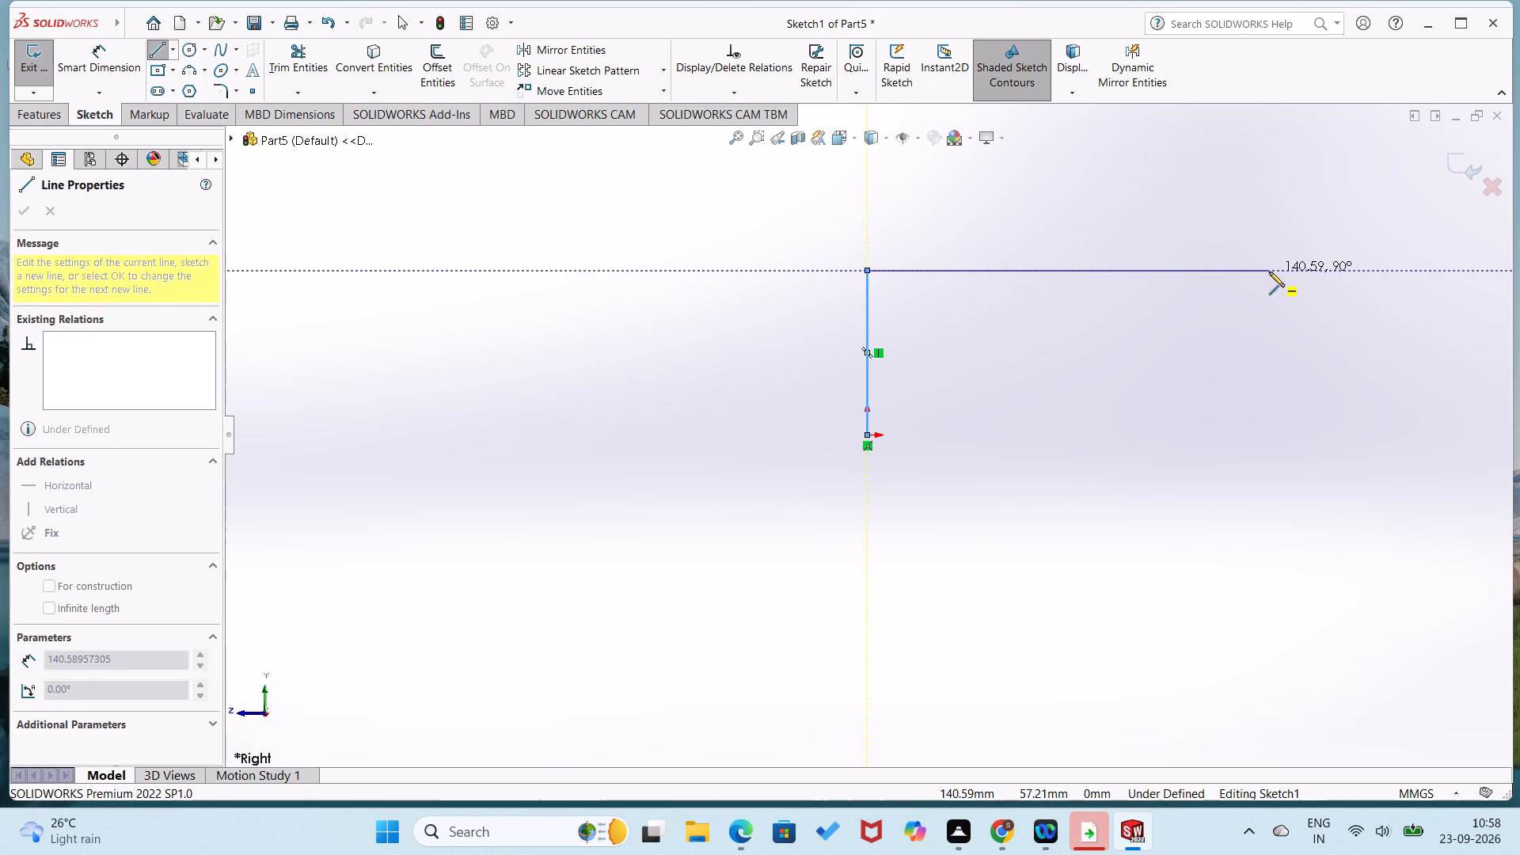
click(1269, 272)
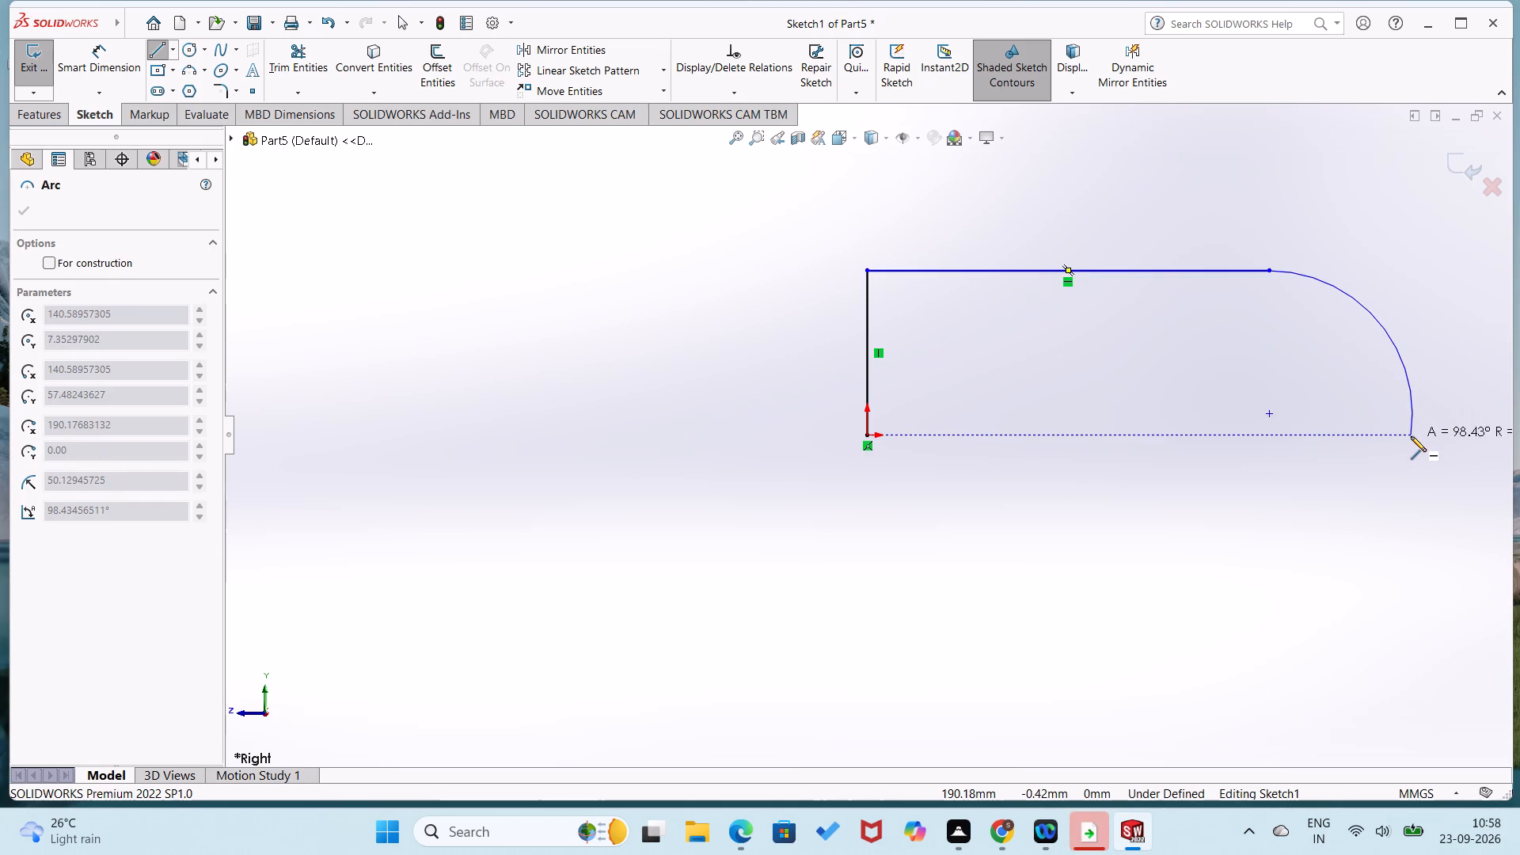
click(1411, 436)
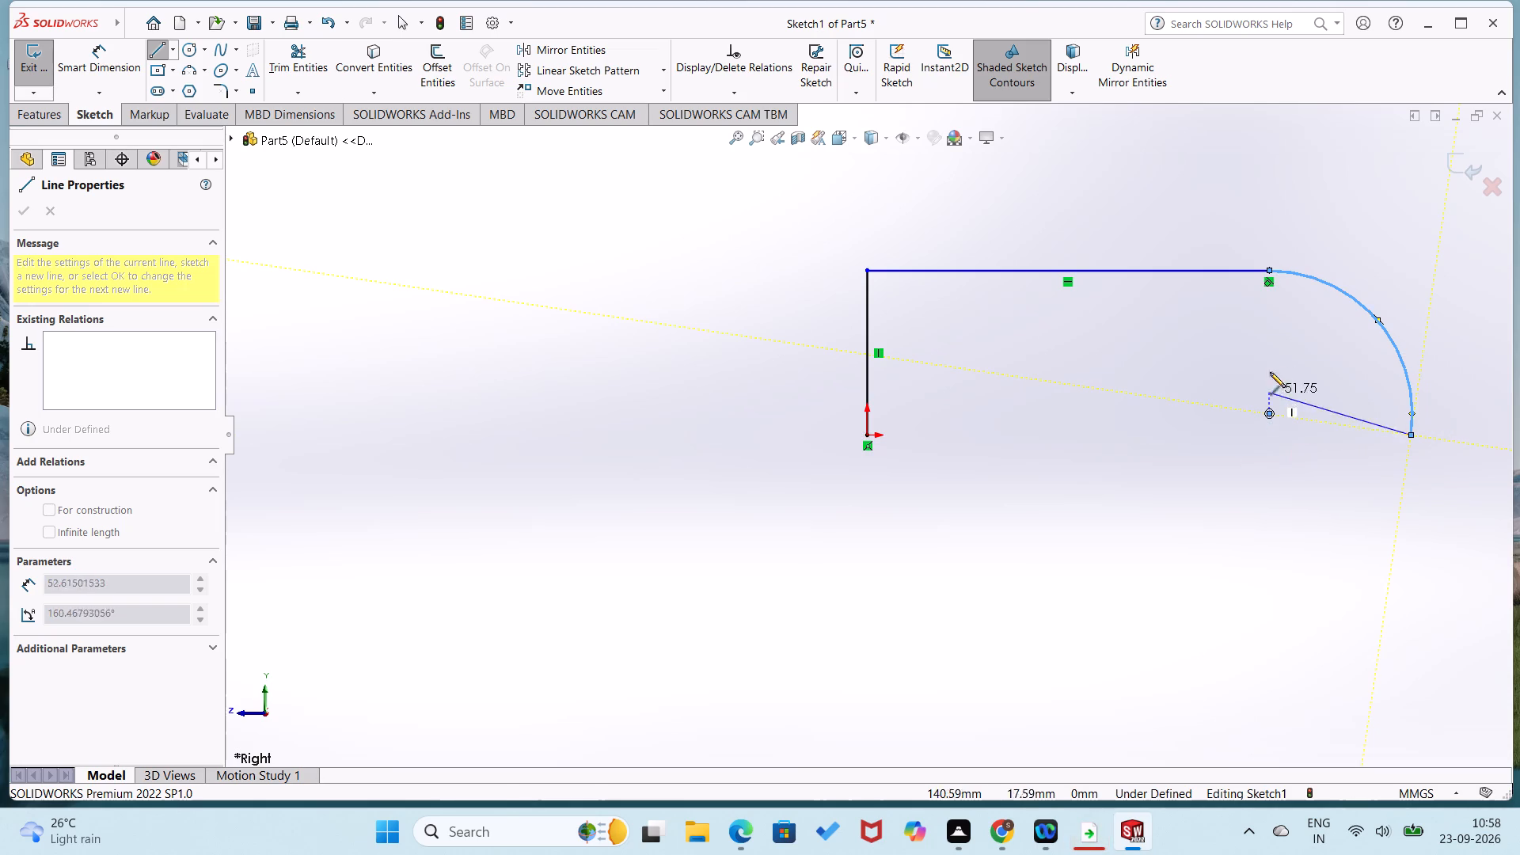
Close the profile with a round-ended slot of about 16 mm radius, a lower corner arc of about 52 mm radius, and straight lines to the origin.
click(1270, 436)
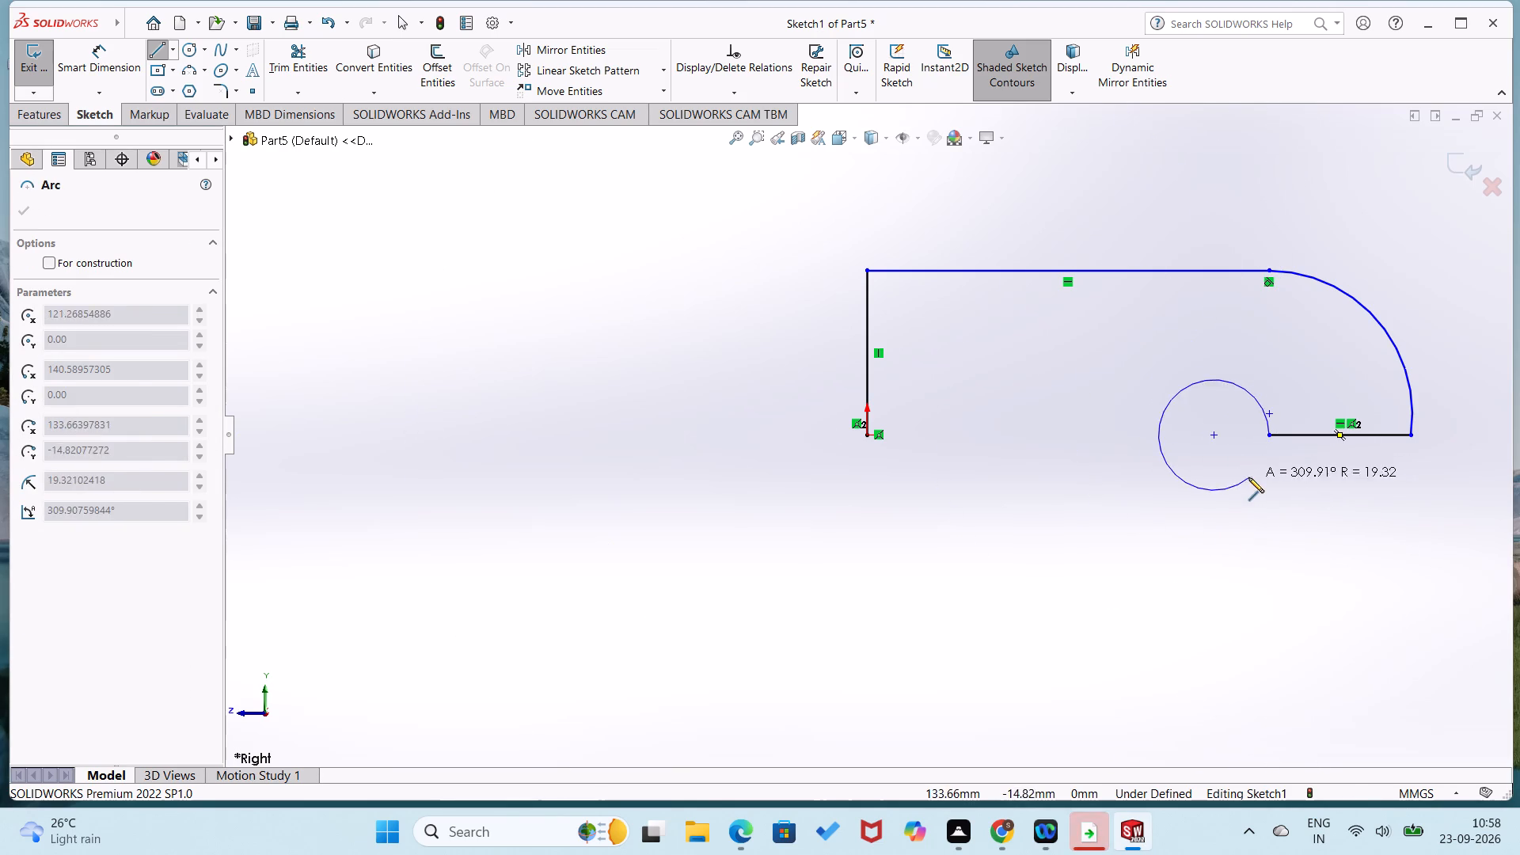
click(1270, 528)
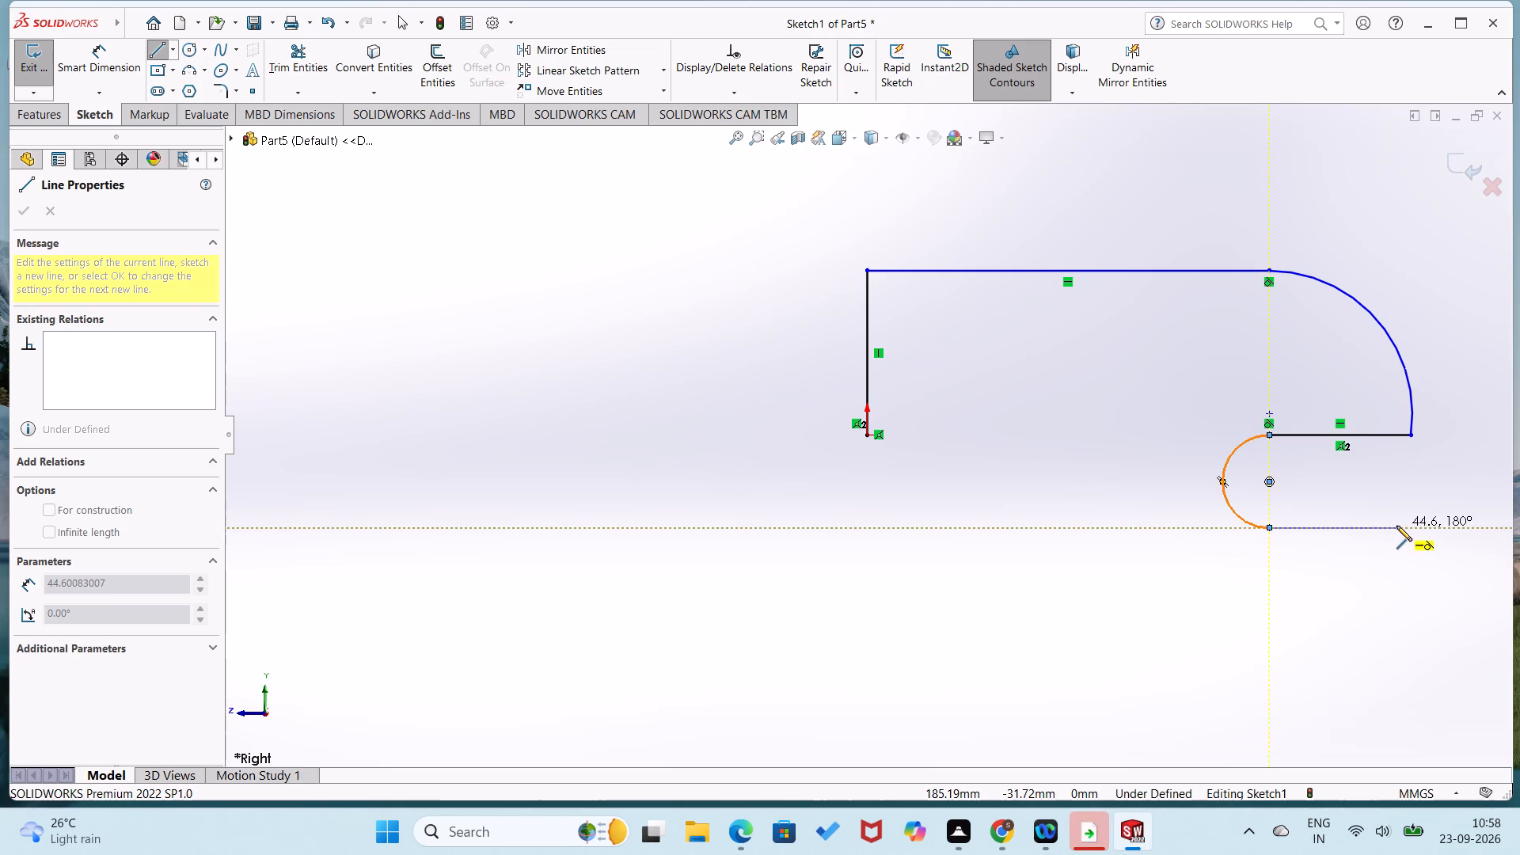
click(1396, 526)
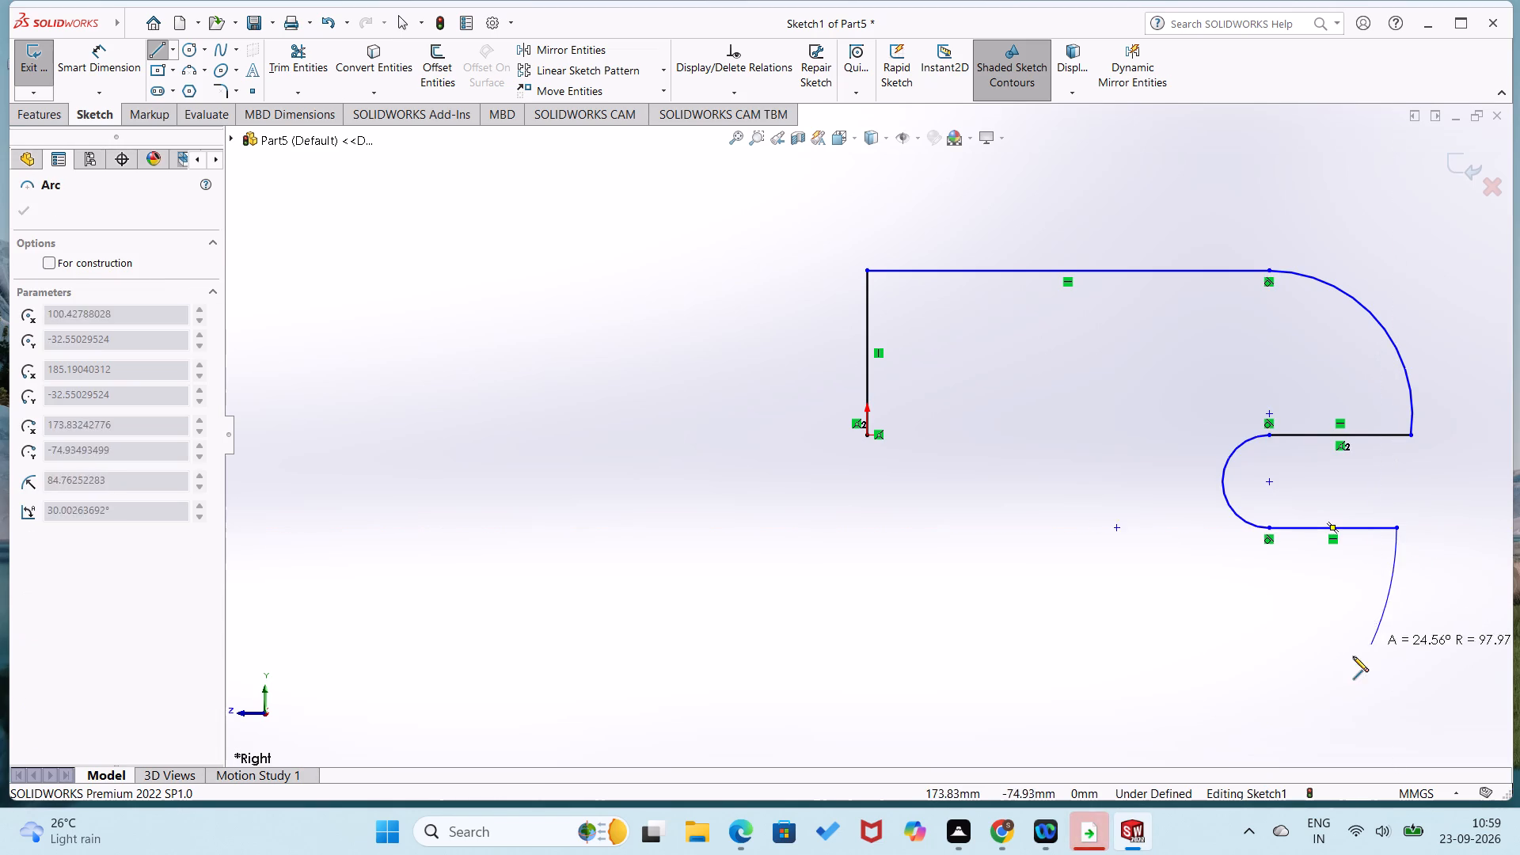
click(1271, 674)
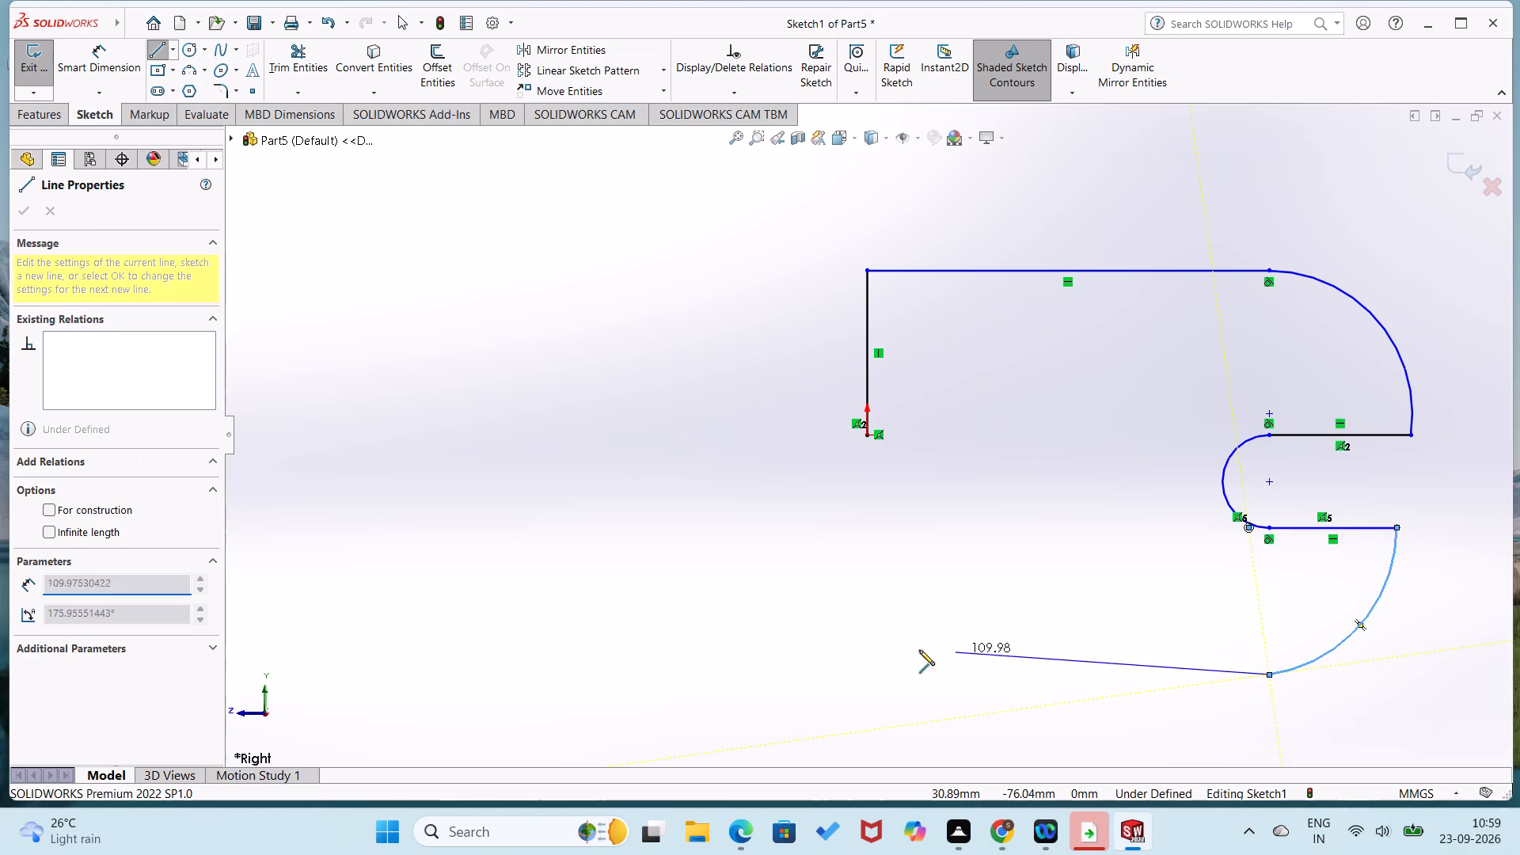
click(868, 673)
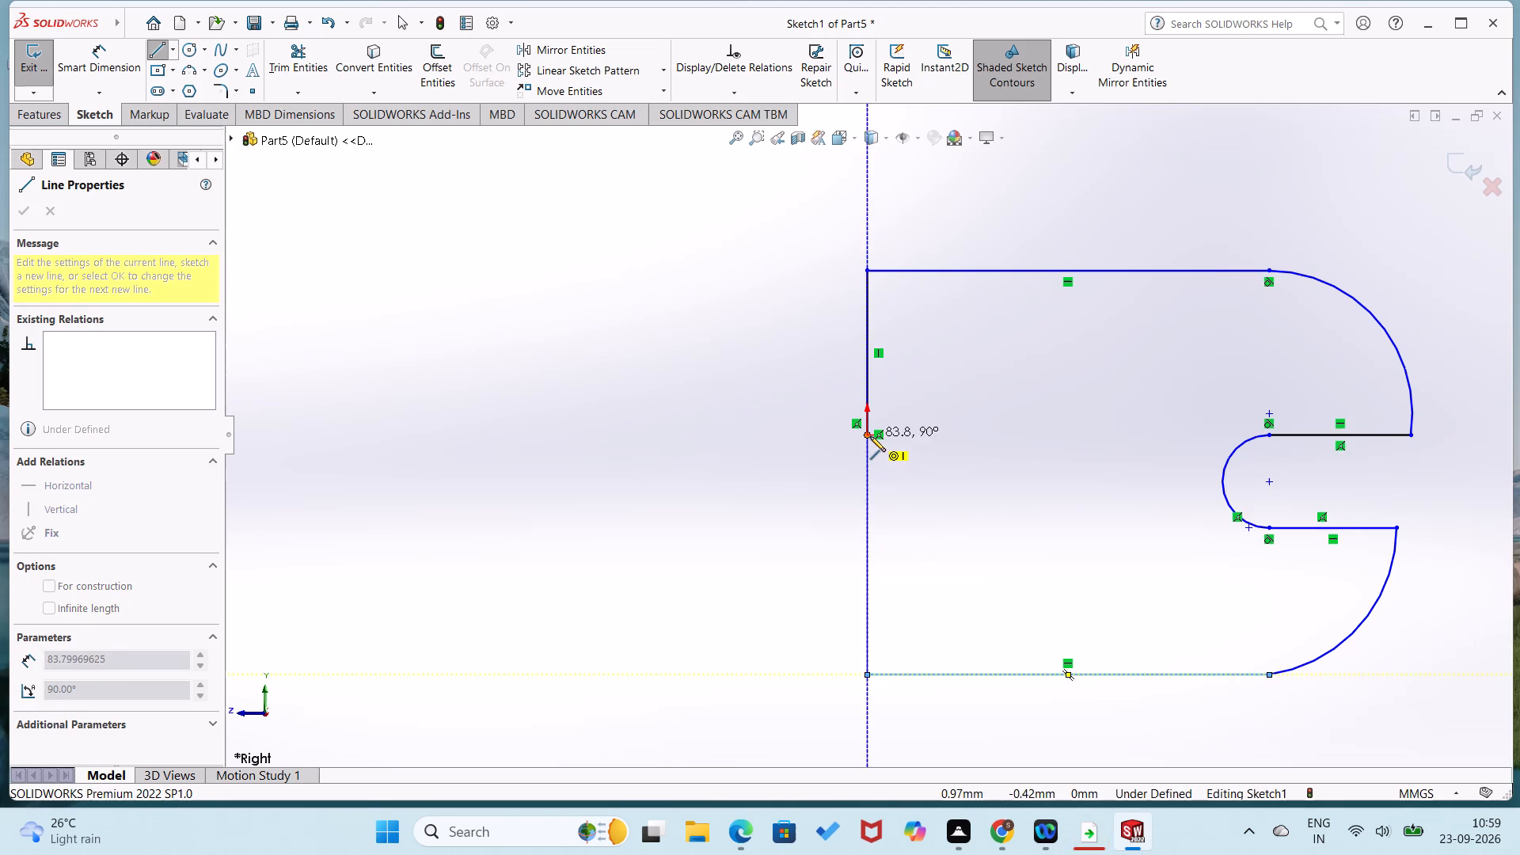
click(870, 436)
Dimension the lower and upper outer corner arcs of the profile with a radius of 30 mm each.
right_drag(770, 540, 808, 276)
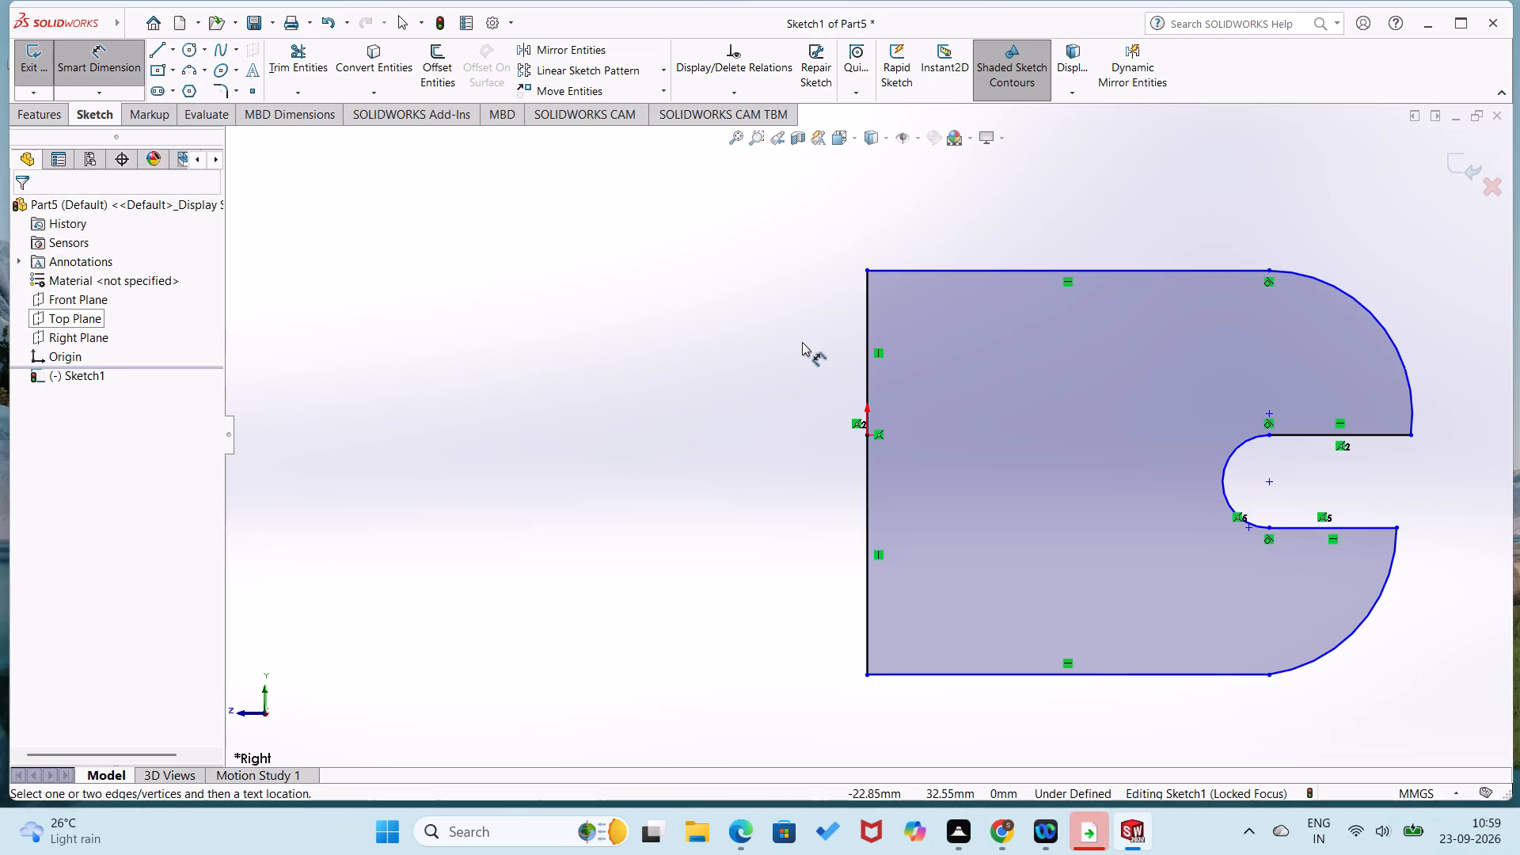
click(1347, 633)
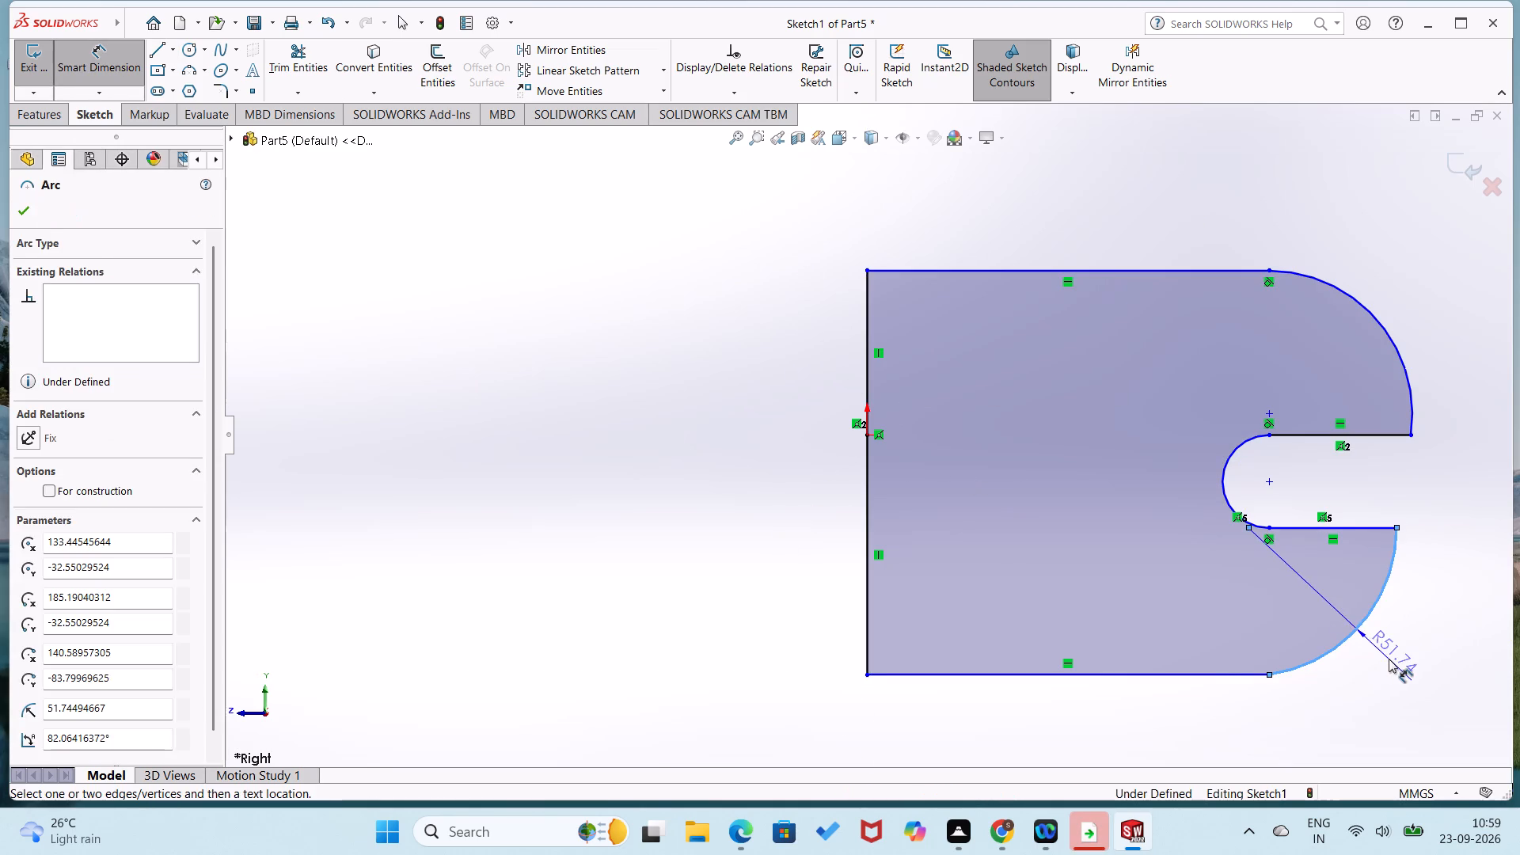
click(1390, 661)
text(30)
key(Return)
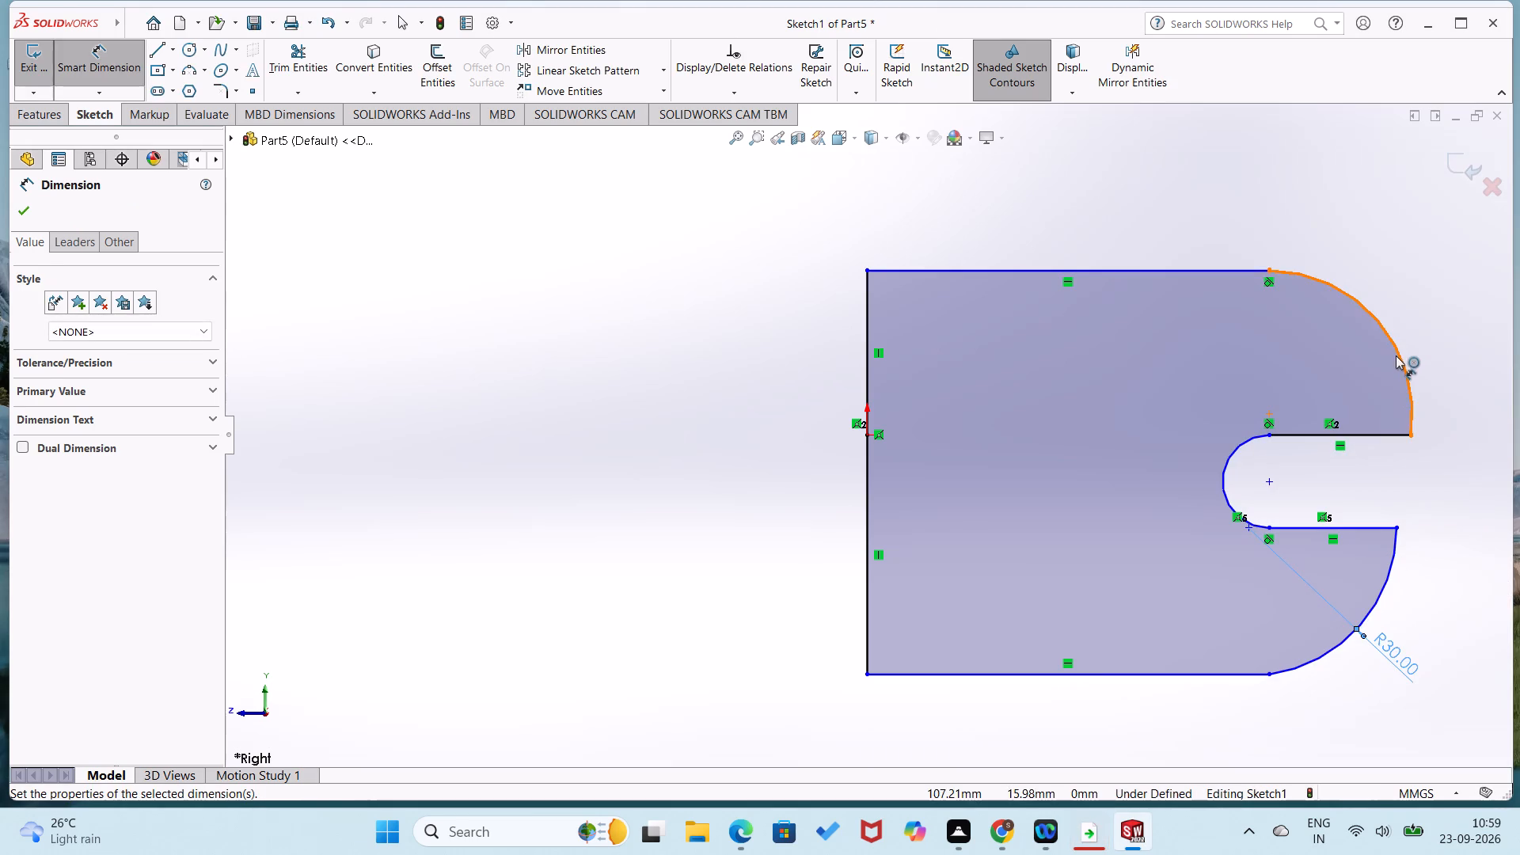
click(1396, 355)
click(1419, 316)
text(30)
key(Return)
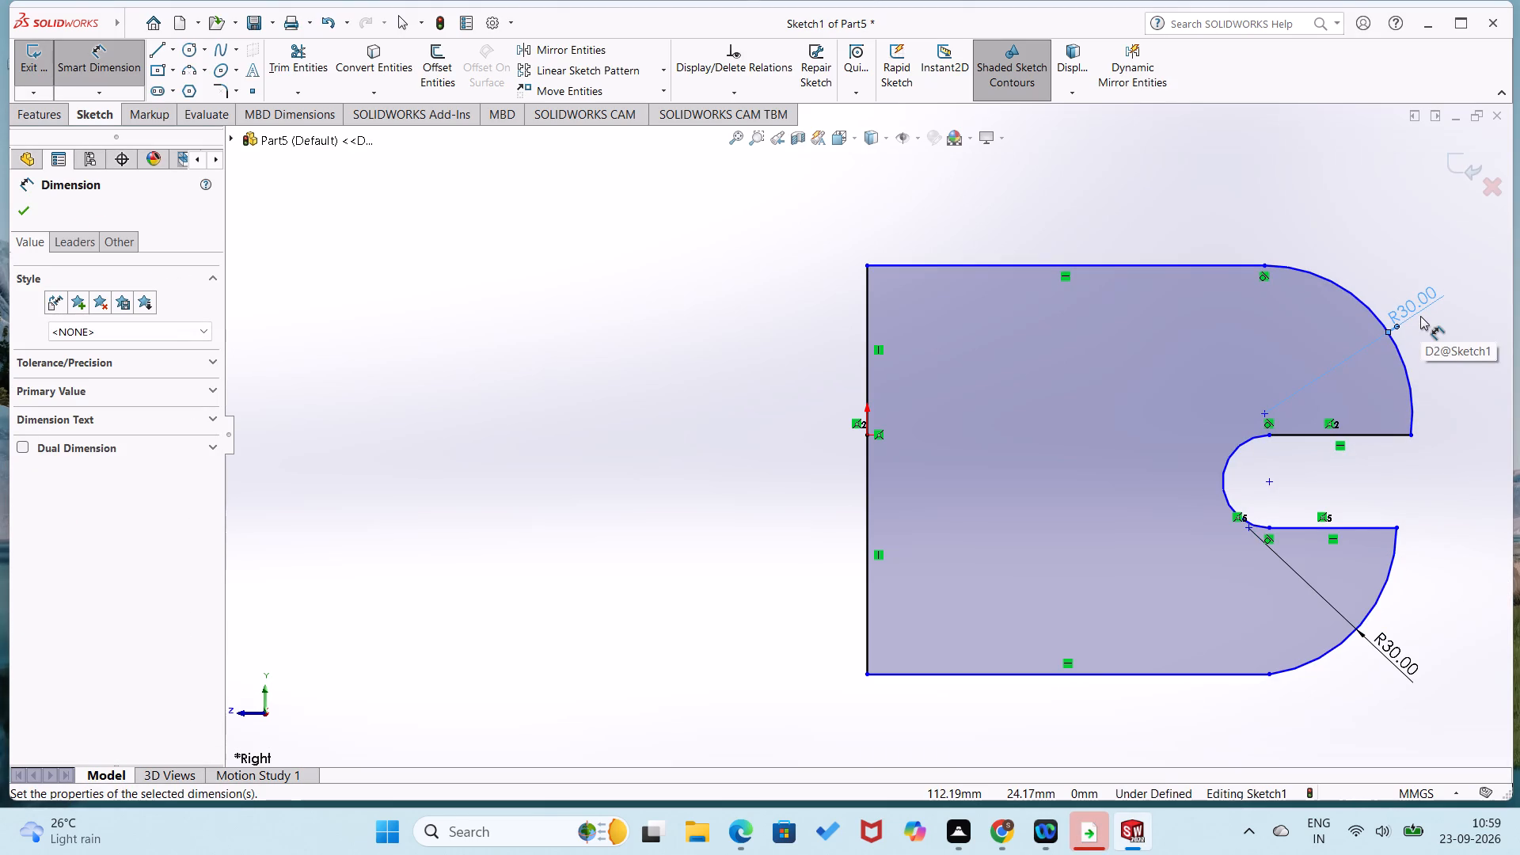
Dimension the slot's rounded end with a radius of 10 mm.
click(1228, 462)
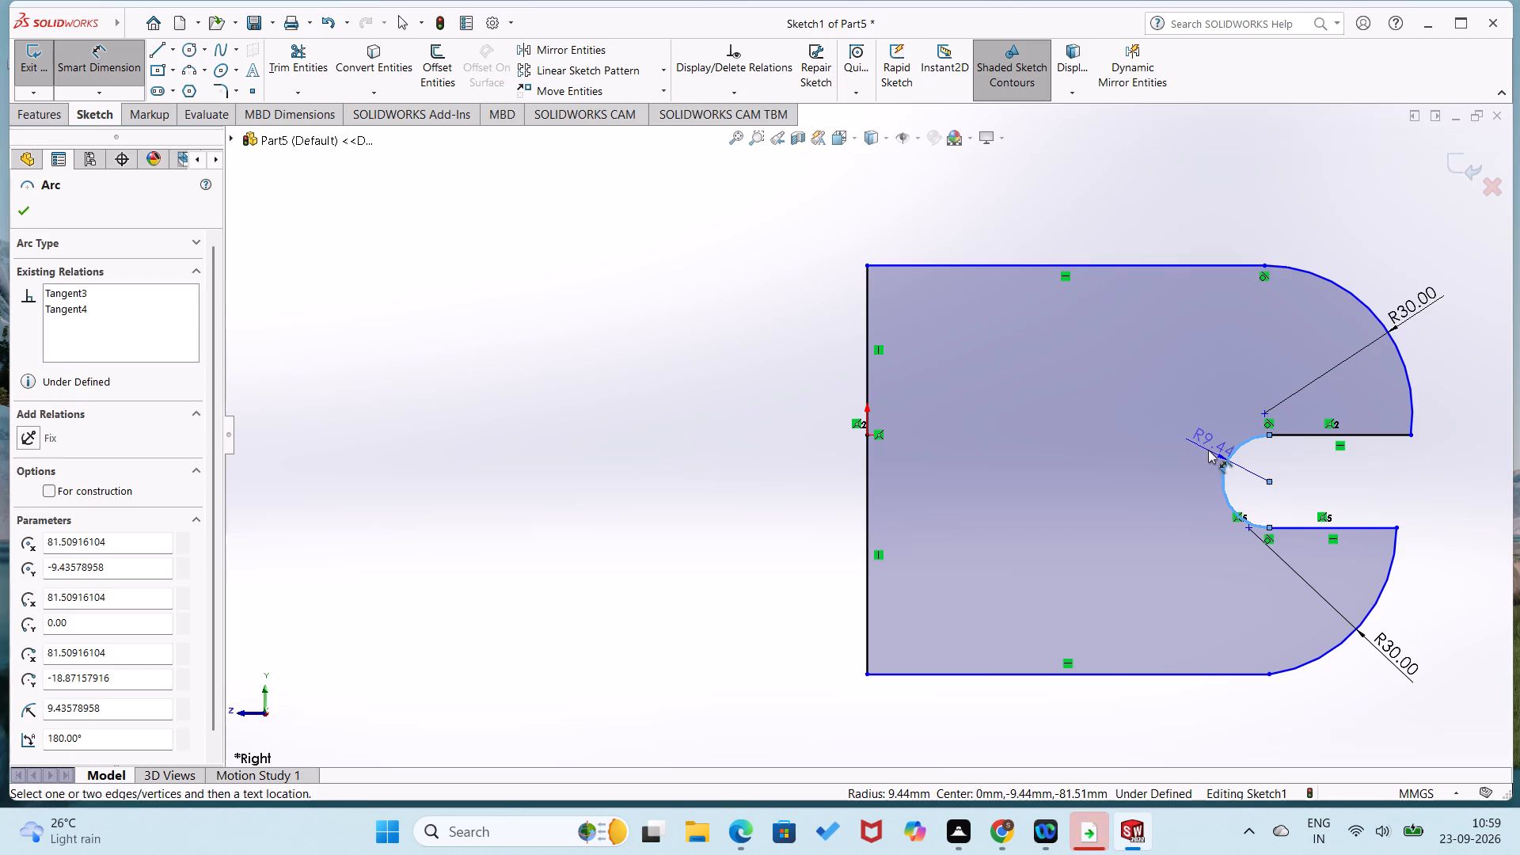
click(1207, 449)
text(10)
key(Return)
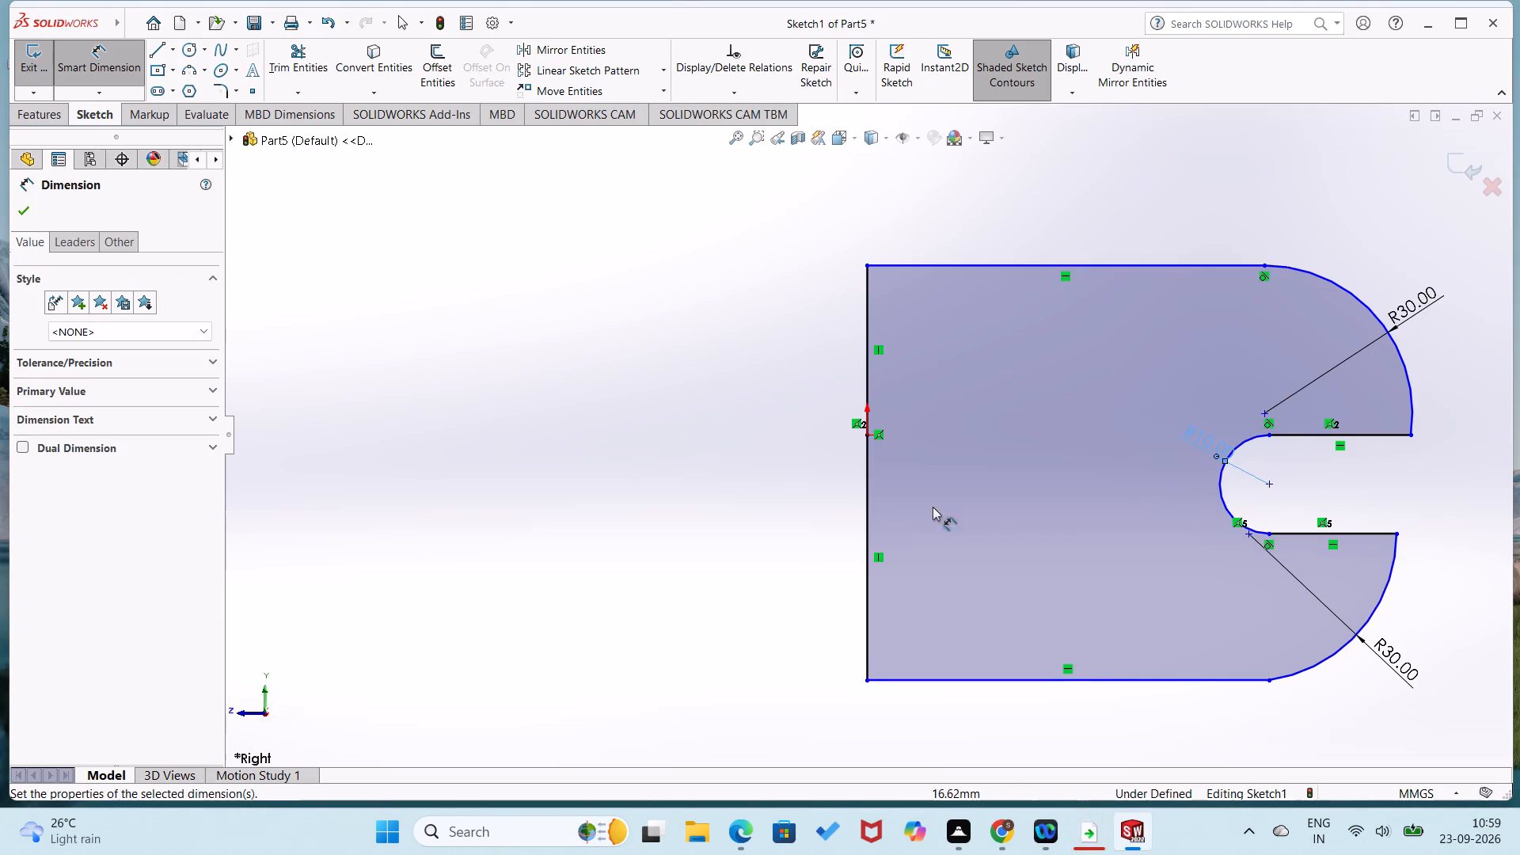
click(772, 530)
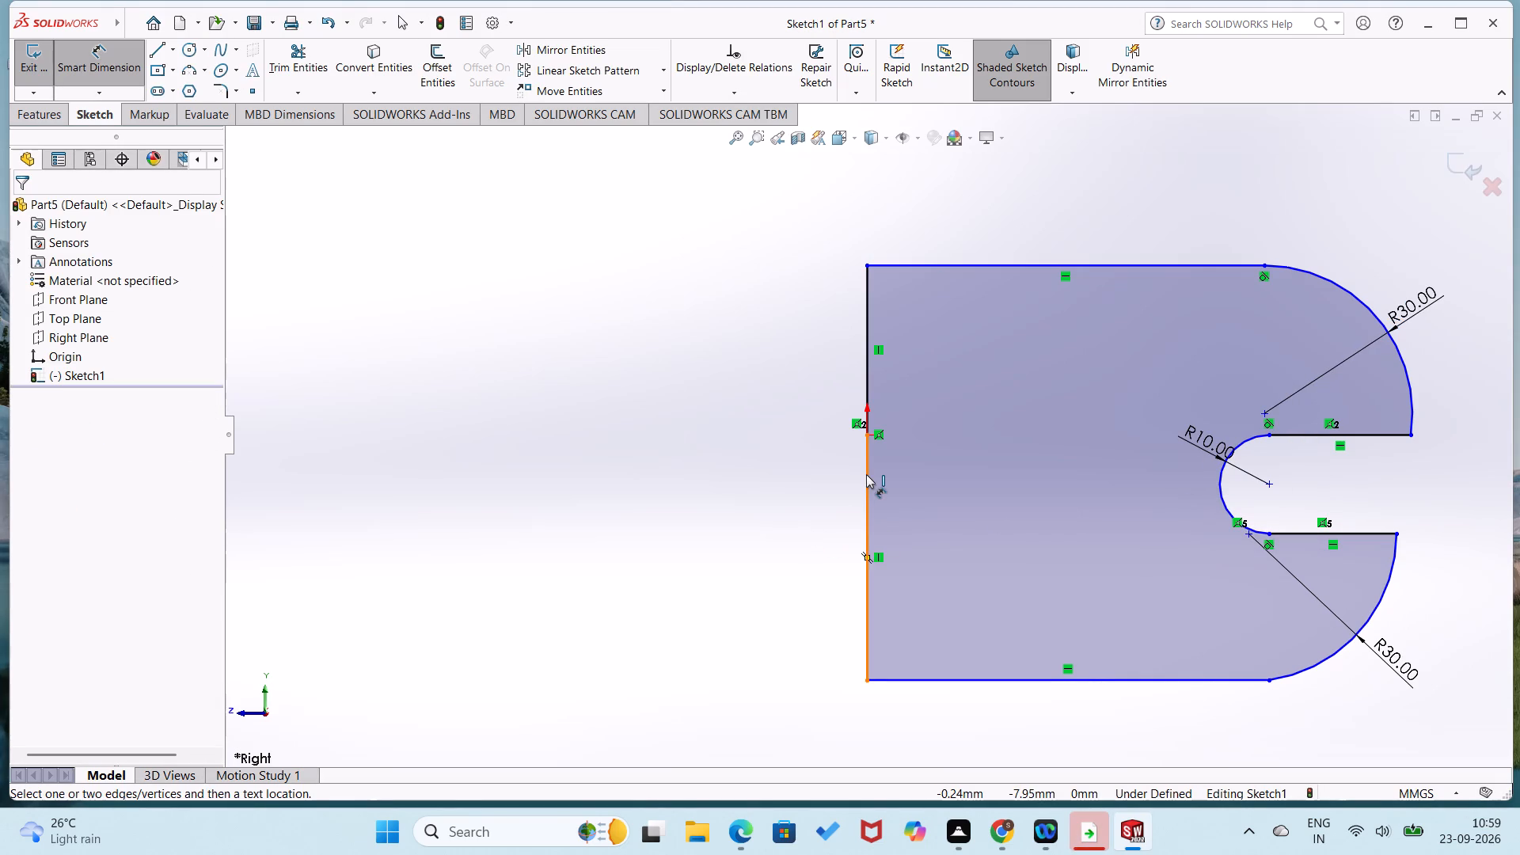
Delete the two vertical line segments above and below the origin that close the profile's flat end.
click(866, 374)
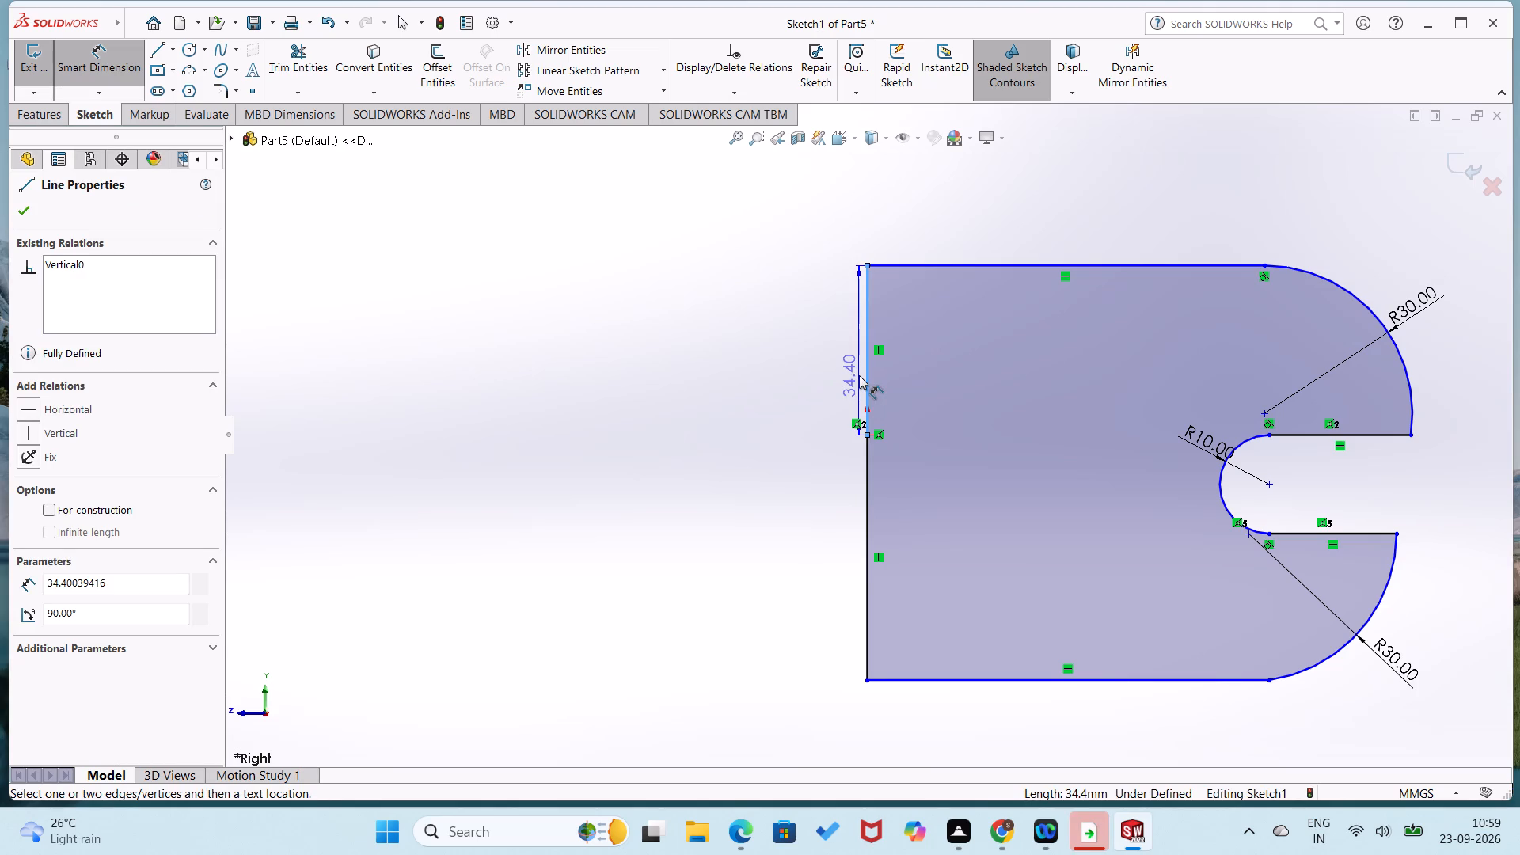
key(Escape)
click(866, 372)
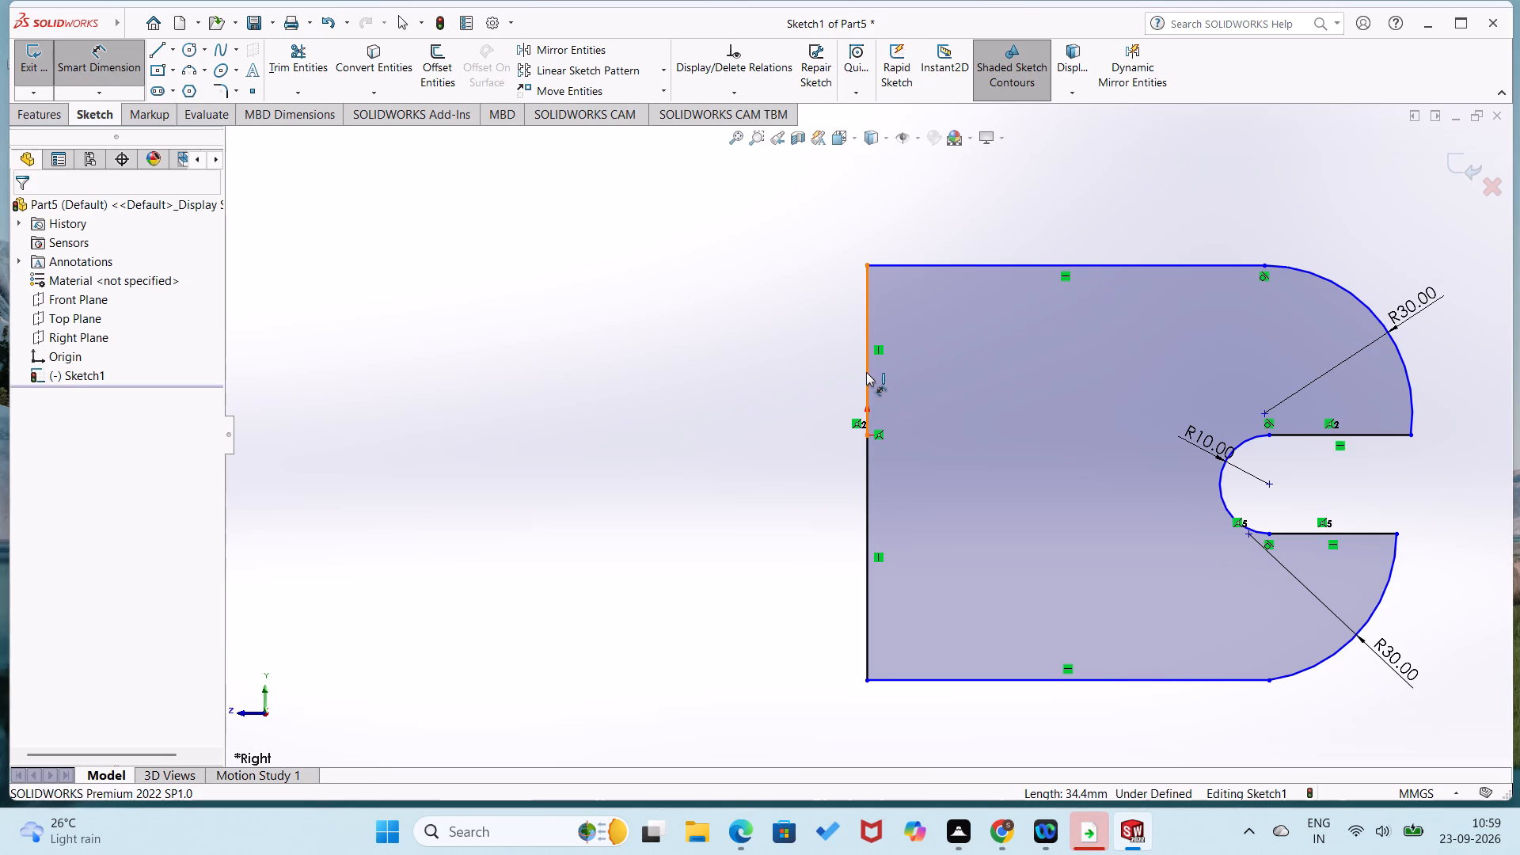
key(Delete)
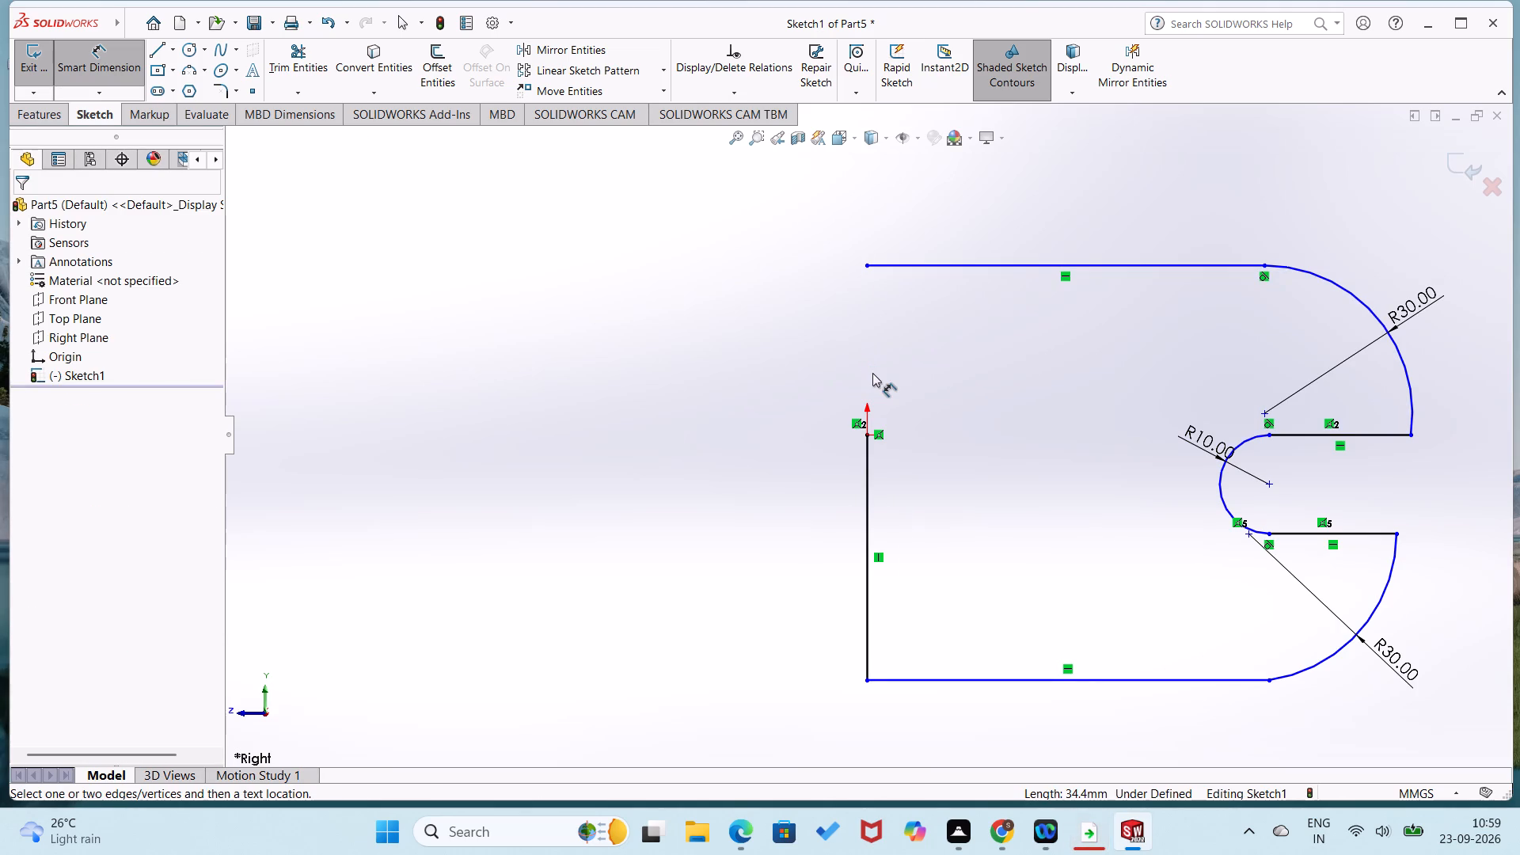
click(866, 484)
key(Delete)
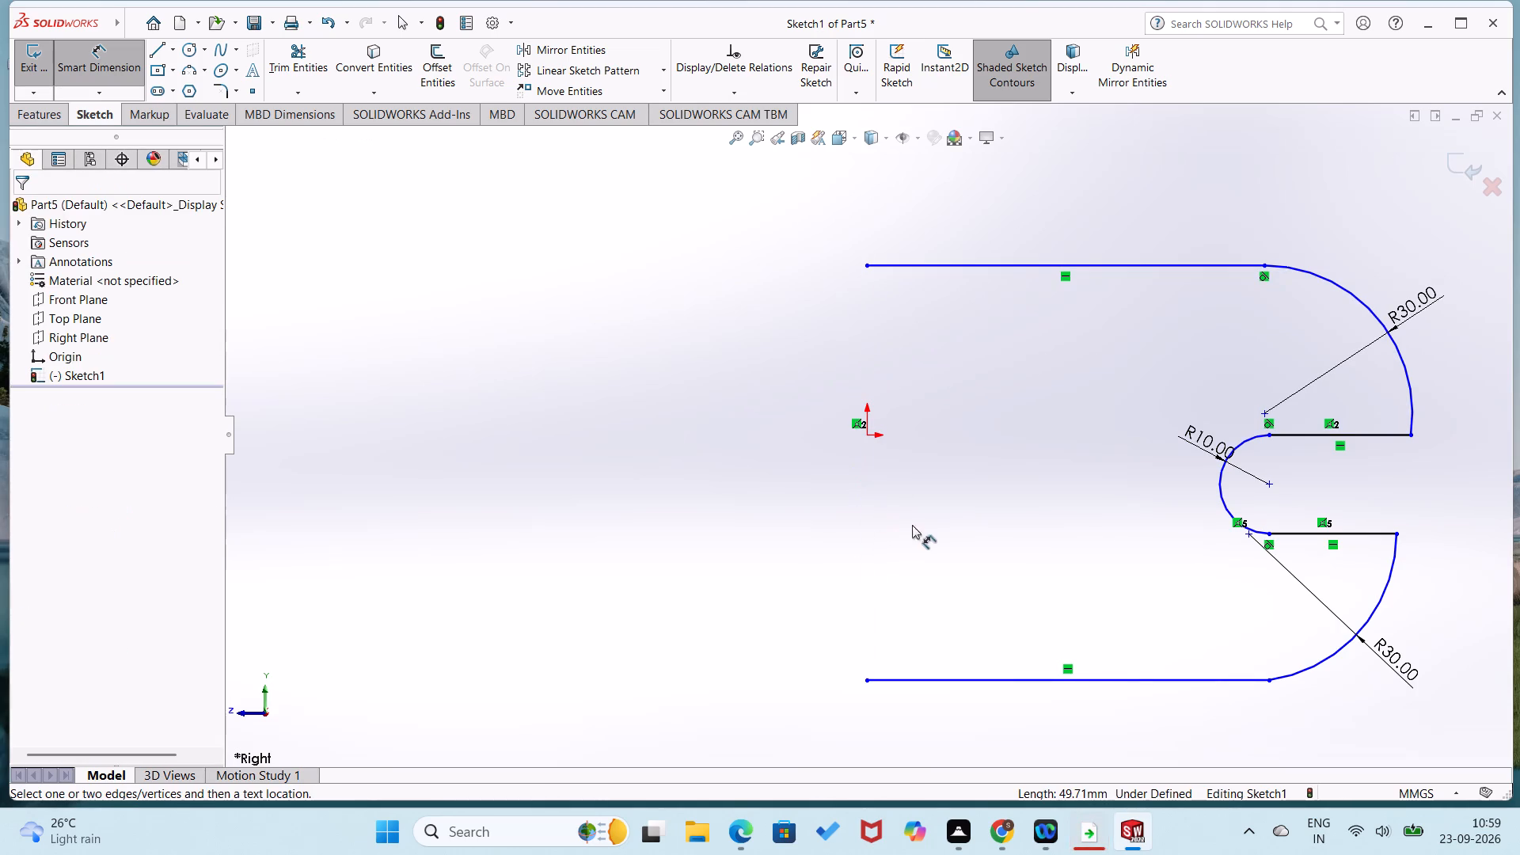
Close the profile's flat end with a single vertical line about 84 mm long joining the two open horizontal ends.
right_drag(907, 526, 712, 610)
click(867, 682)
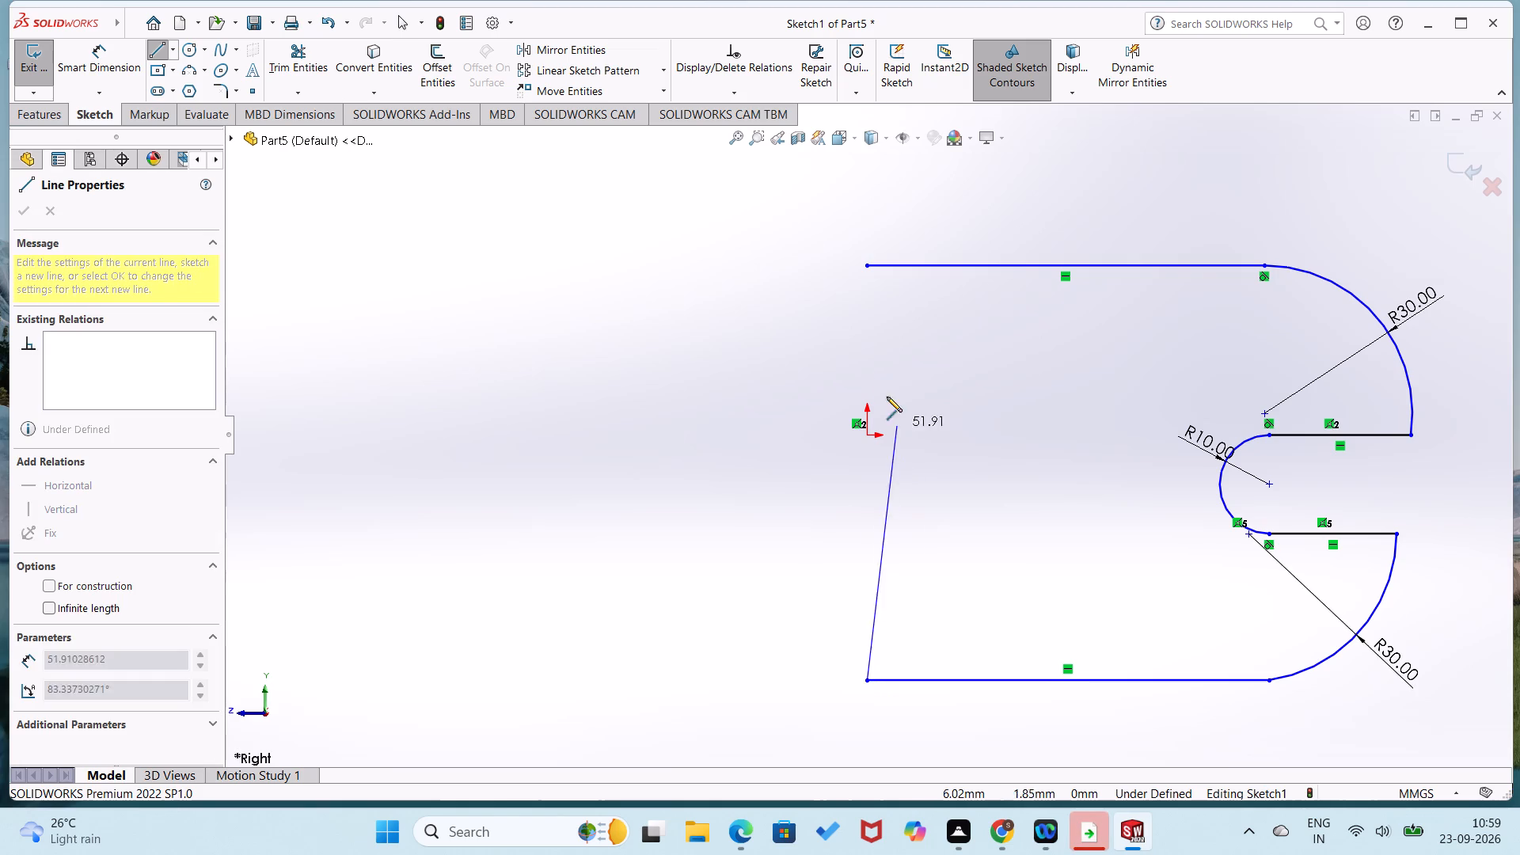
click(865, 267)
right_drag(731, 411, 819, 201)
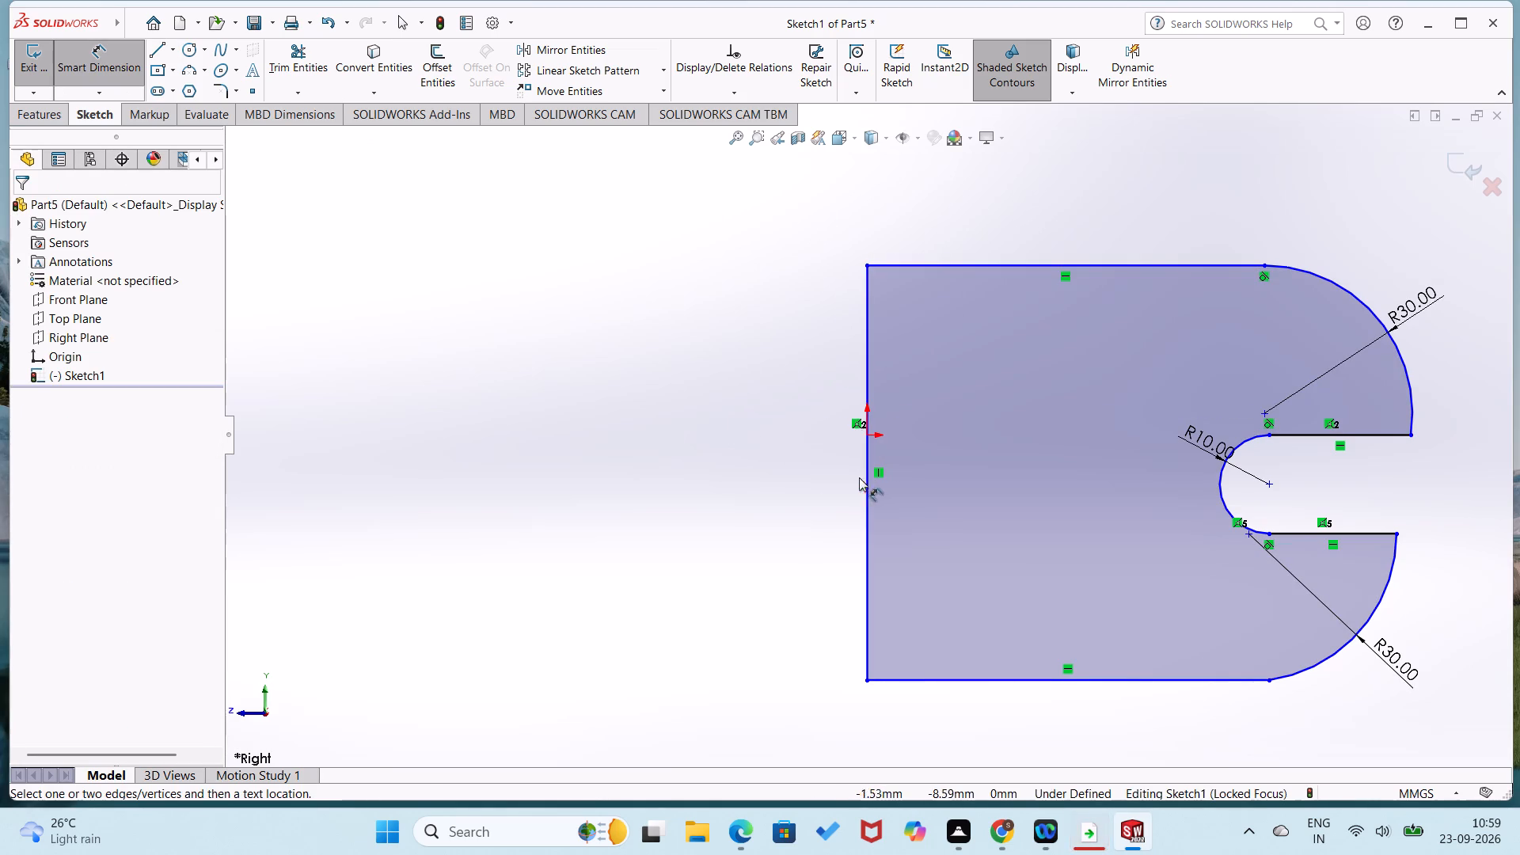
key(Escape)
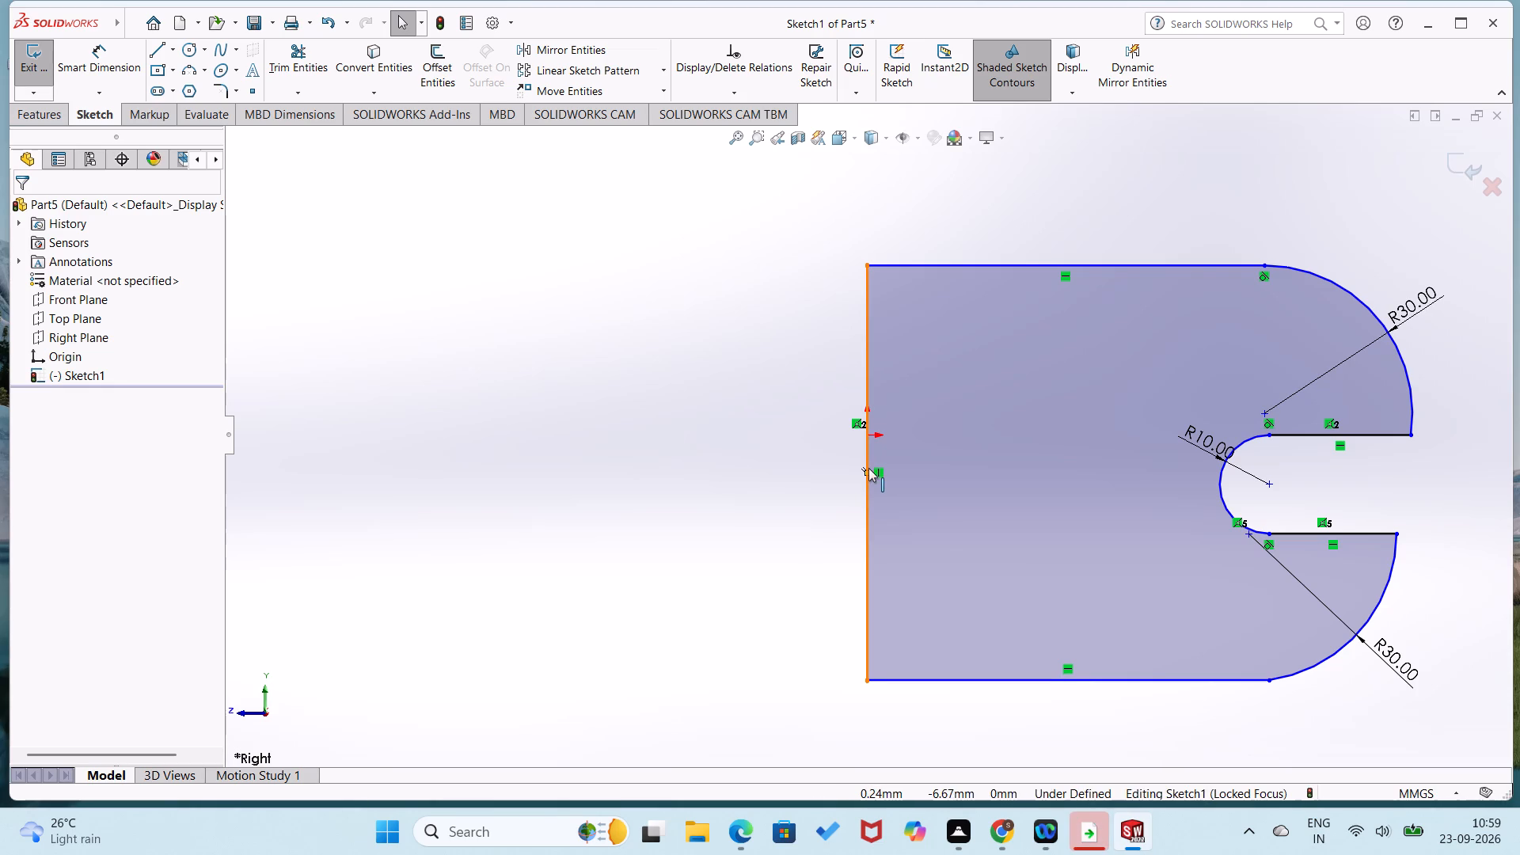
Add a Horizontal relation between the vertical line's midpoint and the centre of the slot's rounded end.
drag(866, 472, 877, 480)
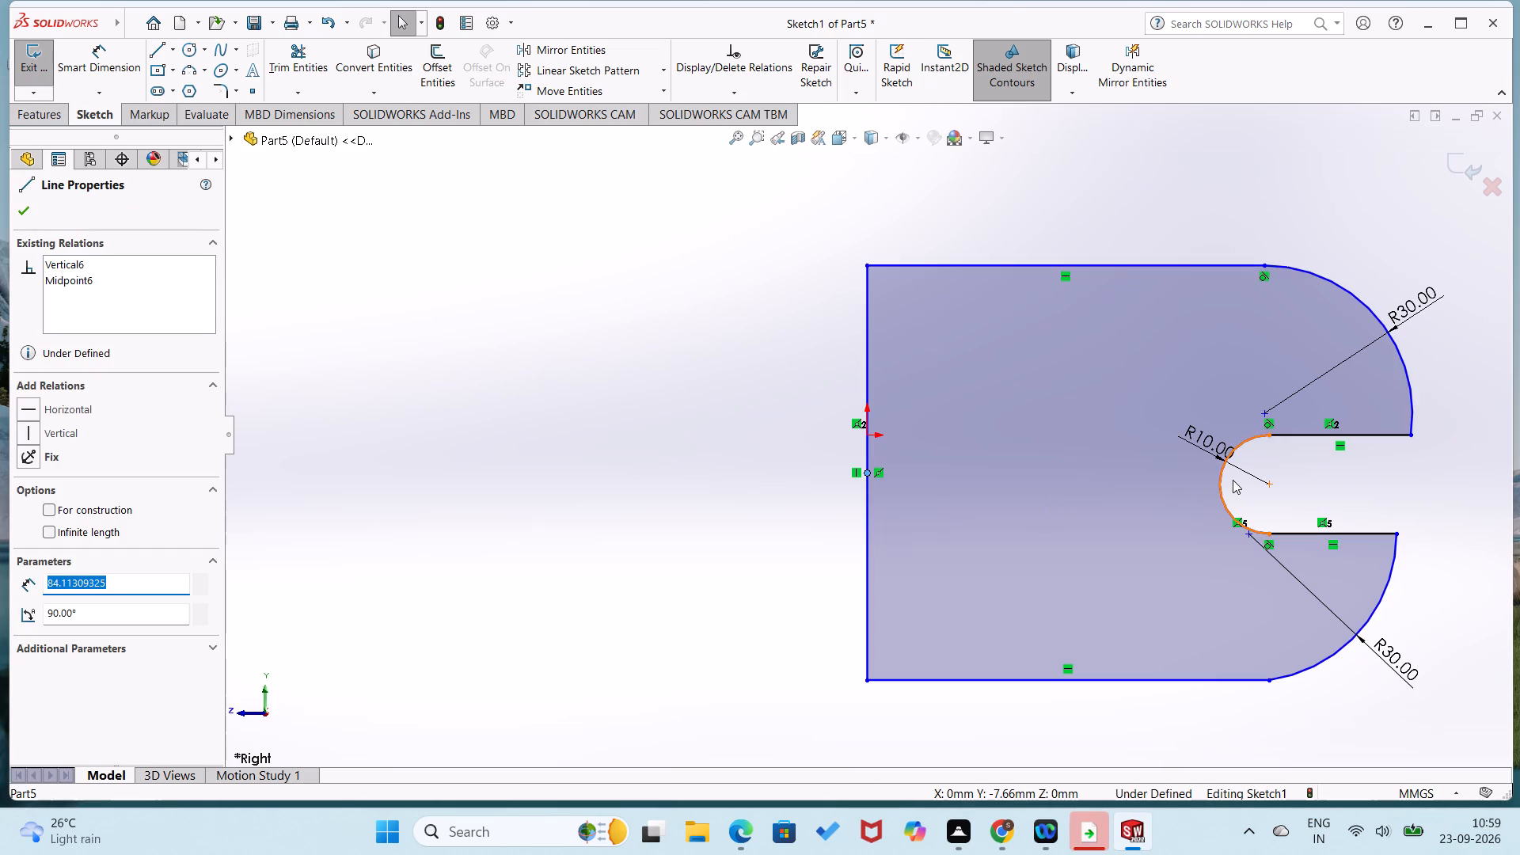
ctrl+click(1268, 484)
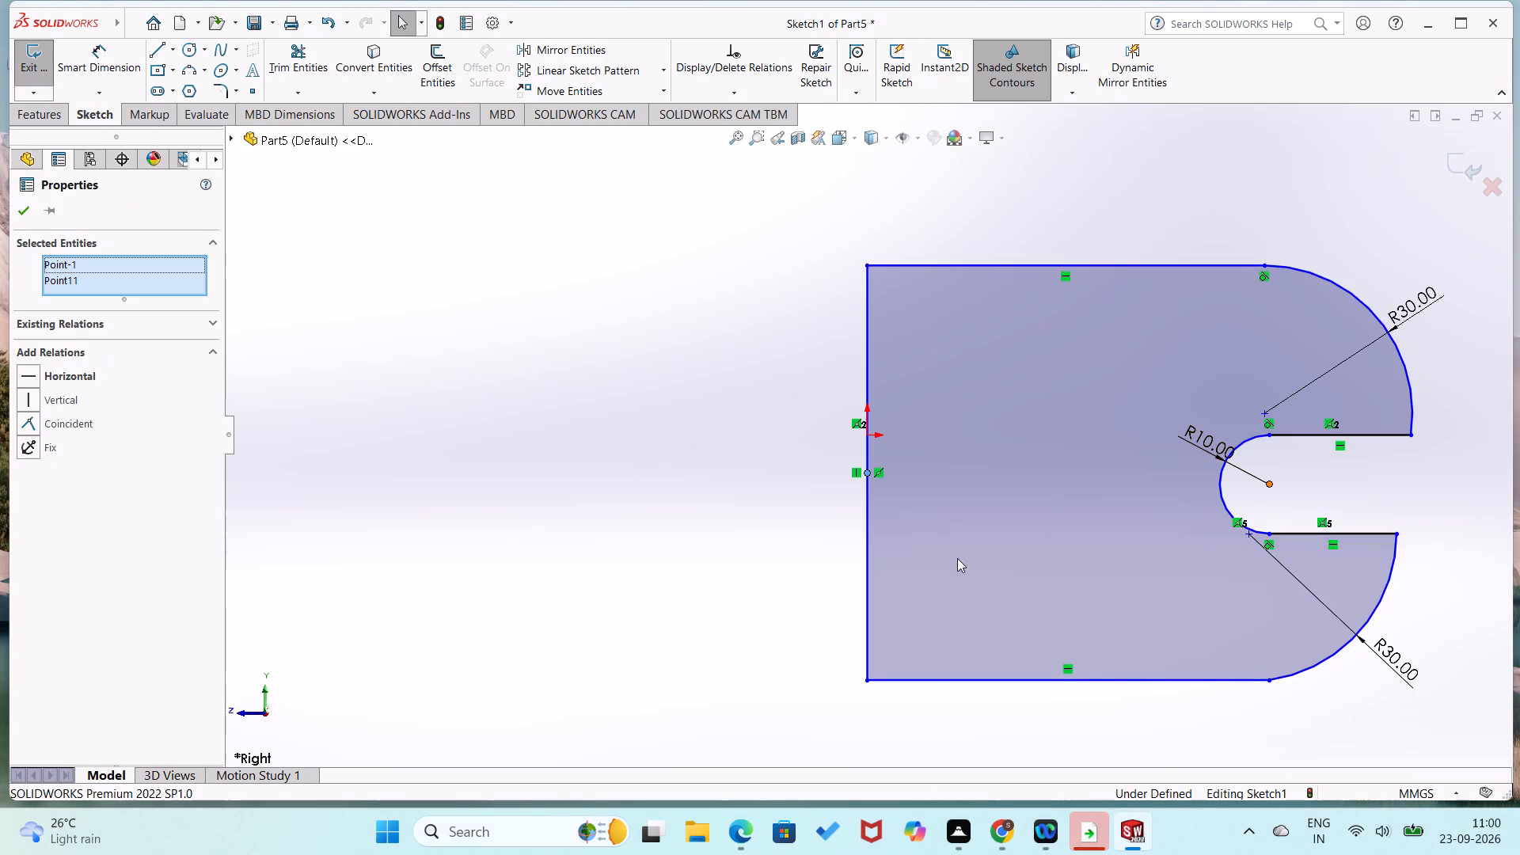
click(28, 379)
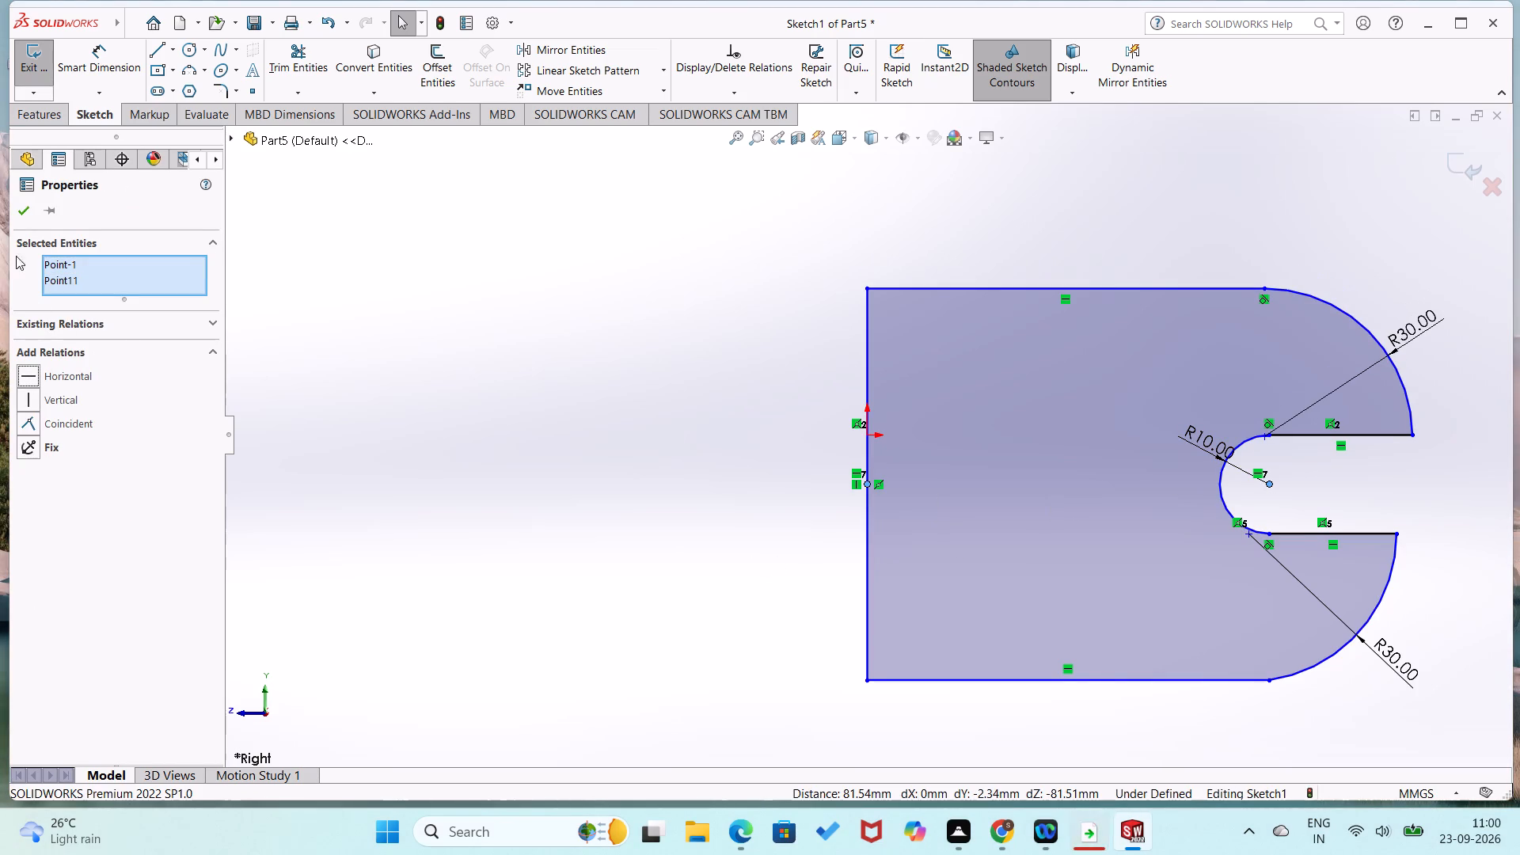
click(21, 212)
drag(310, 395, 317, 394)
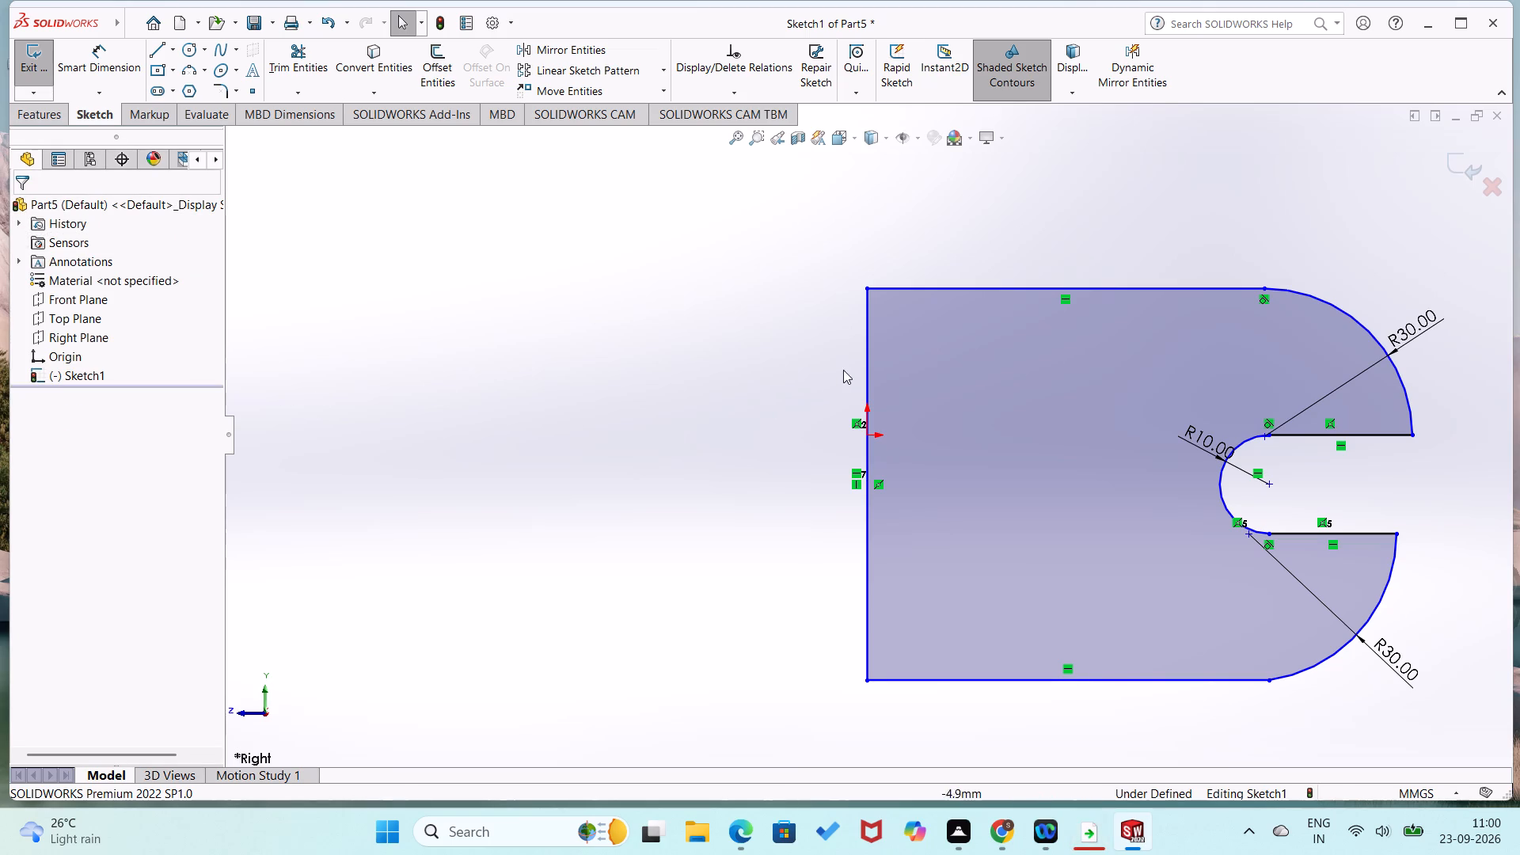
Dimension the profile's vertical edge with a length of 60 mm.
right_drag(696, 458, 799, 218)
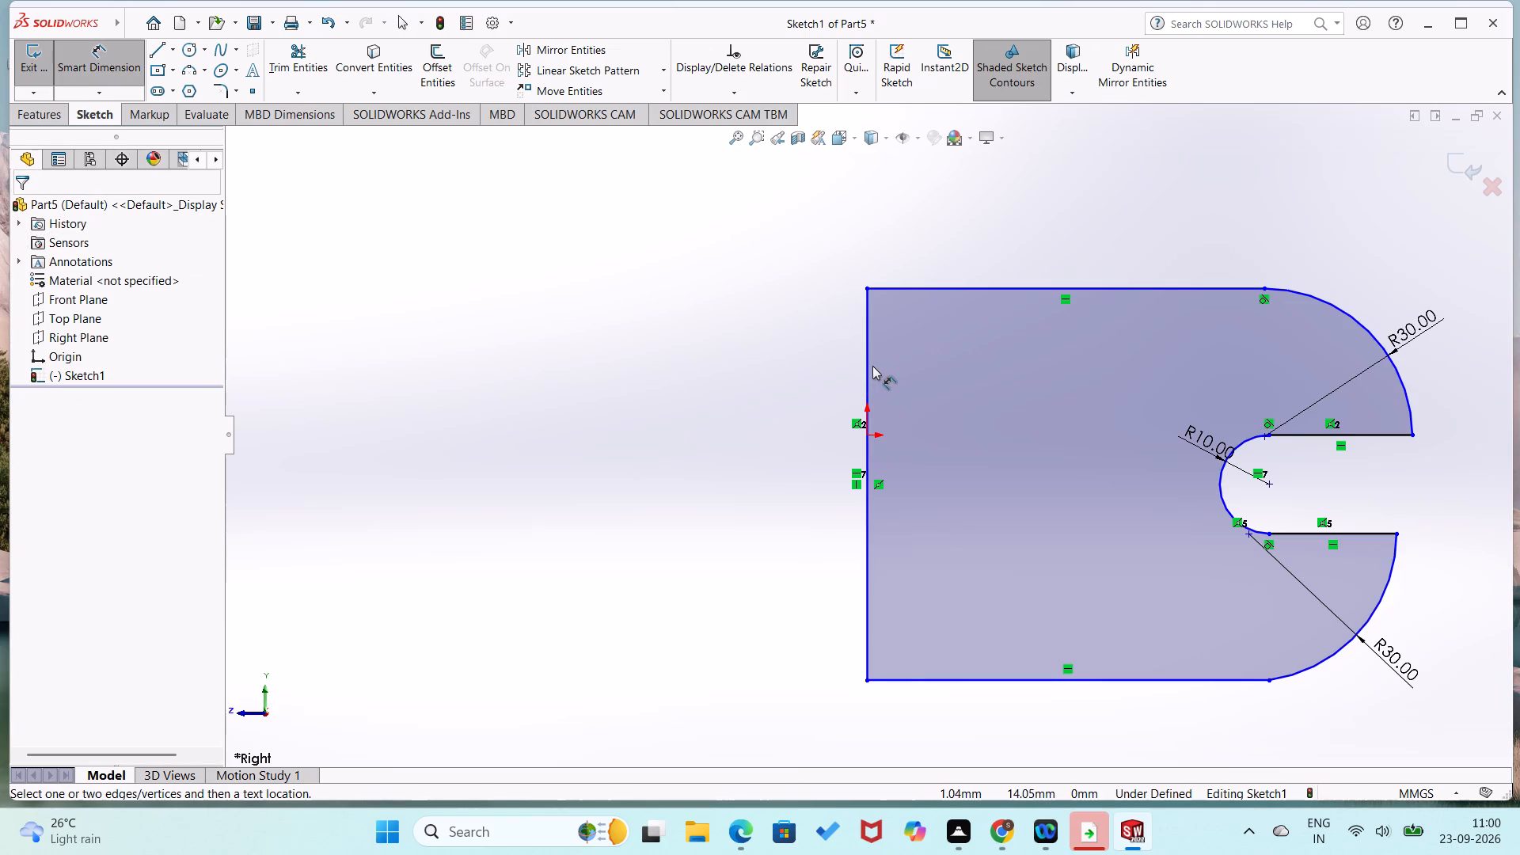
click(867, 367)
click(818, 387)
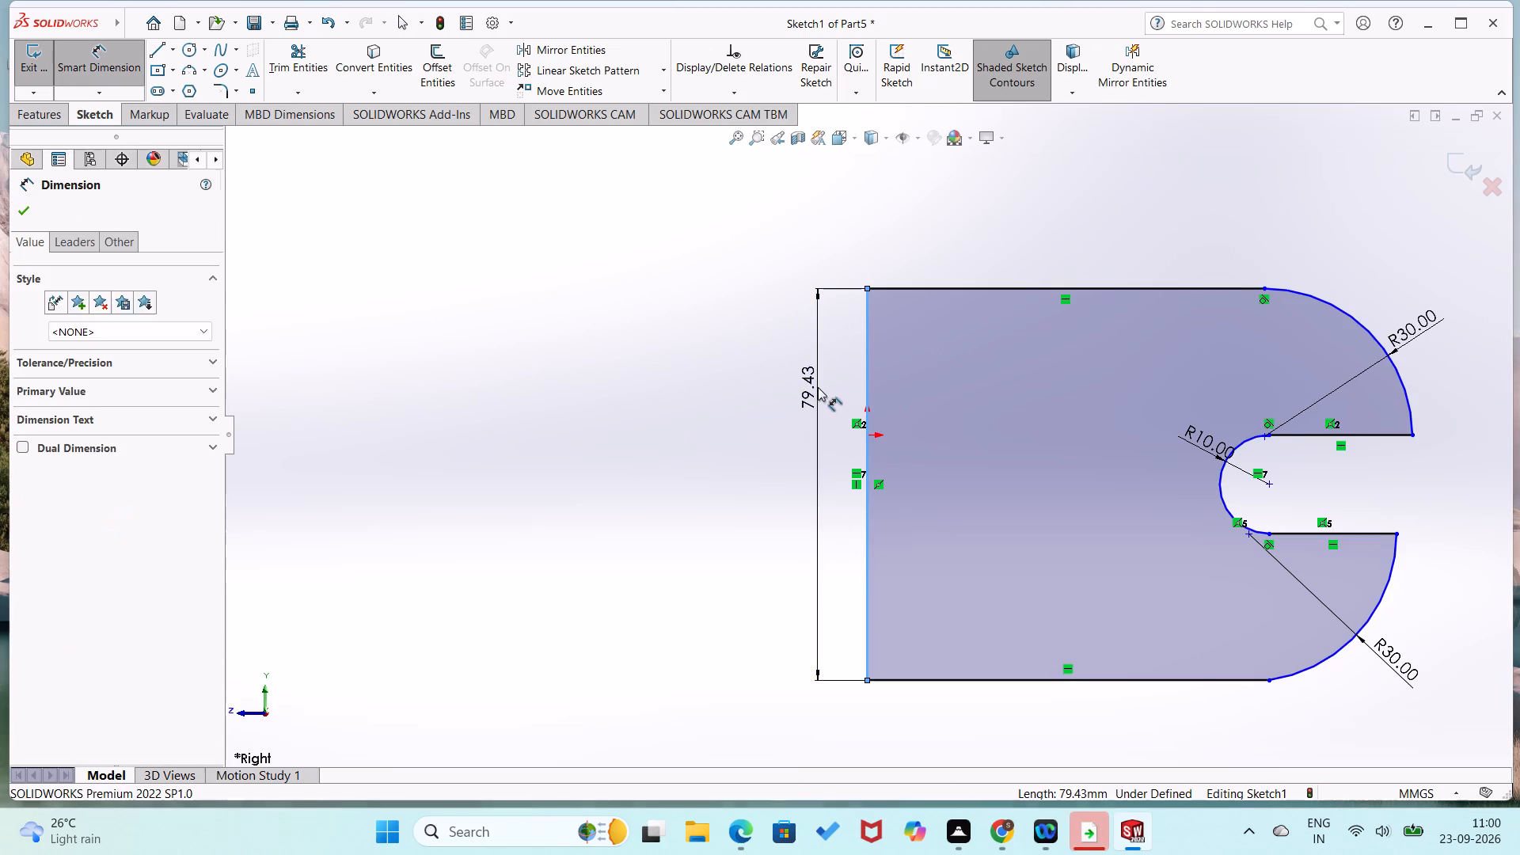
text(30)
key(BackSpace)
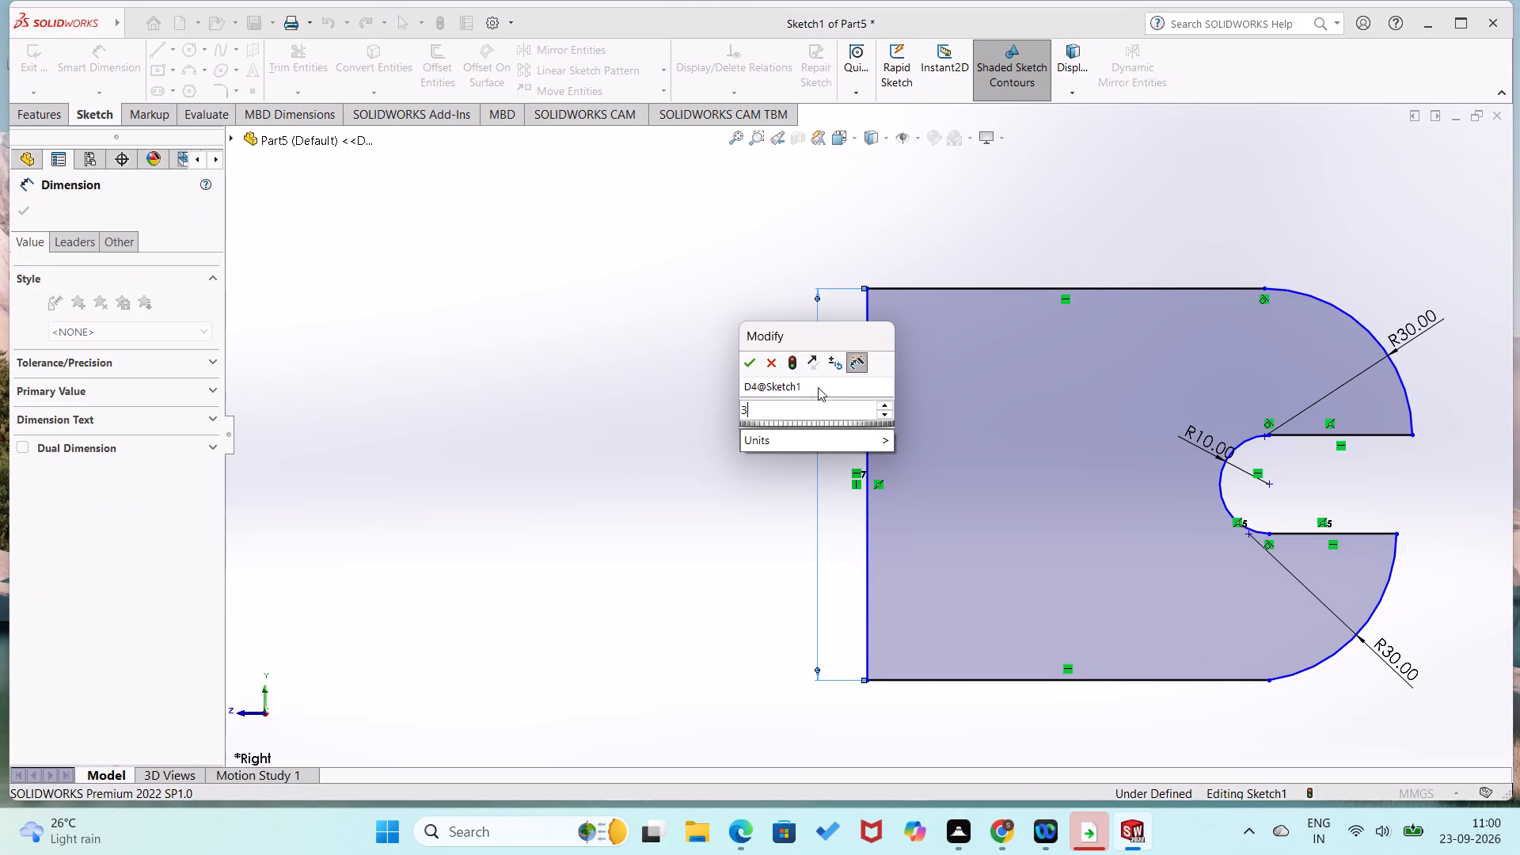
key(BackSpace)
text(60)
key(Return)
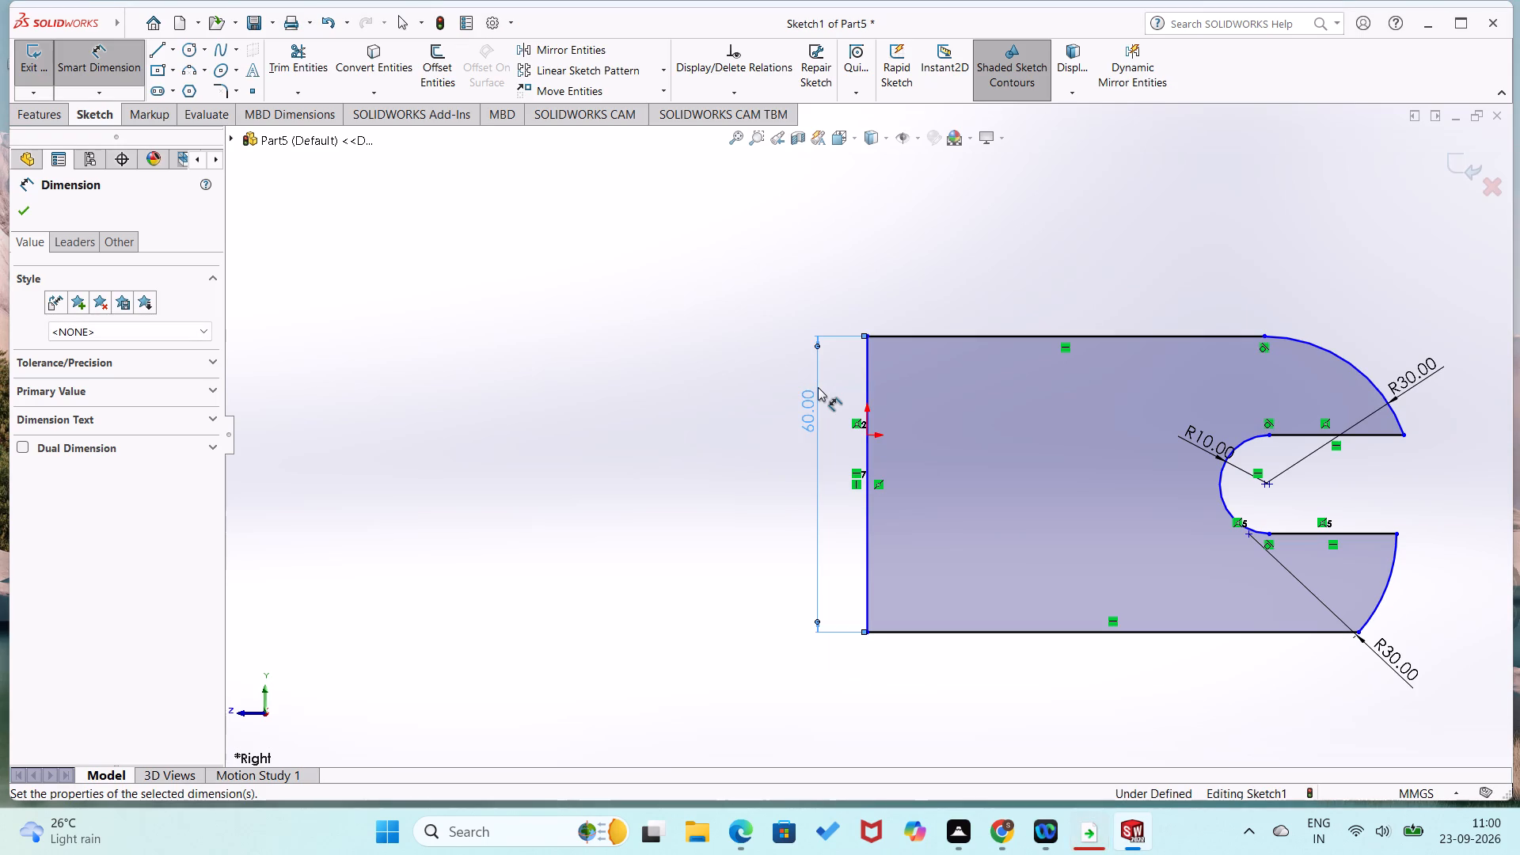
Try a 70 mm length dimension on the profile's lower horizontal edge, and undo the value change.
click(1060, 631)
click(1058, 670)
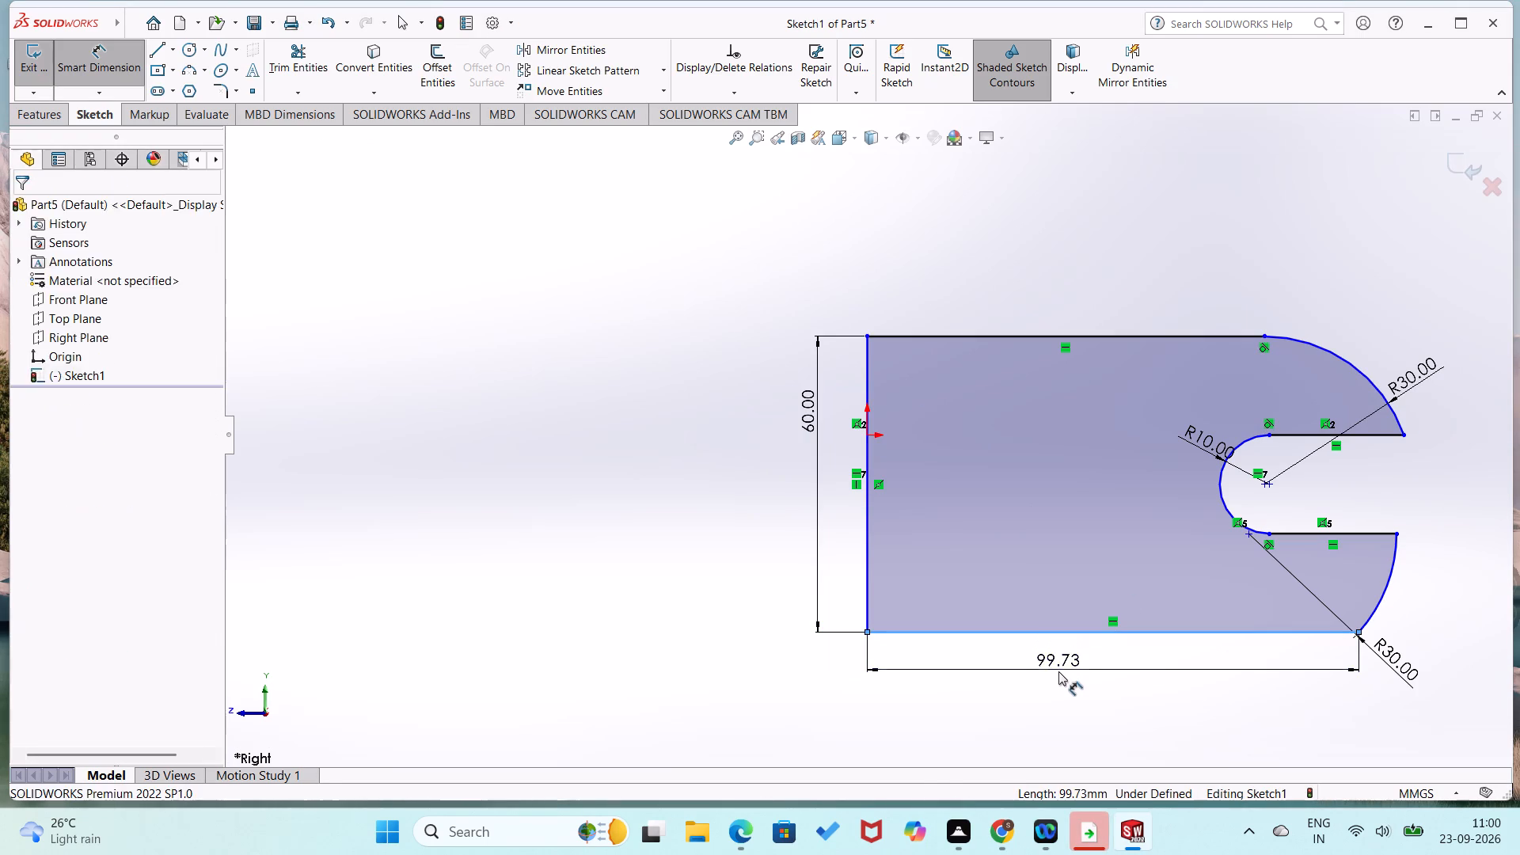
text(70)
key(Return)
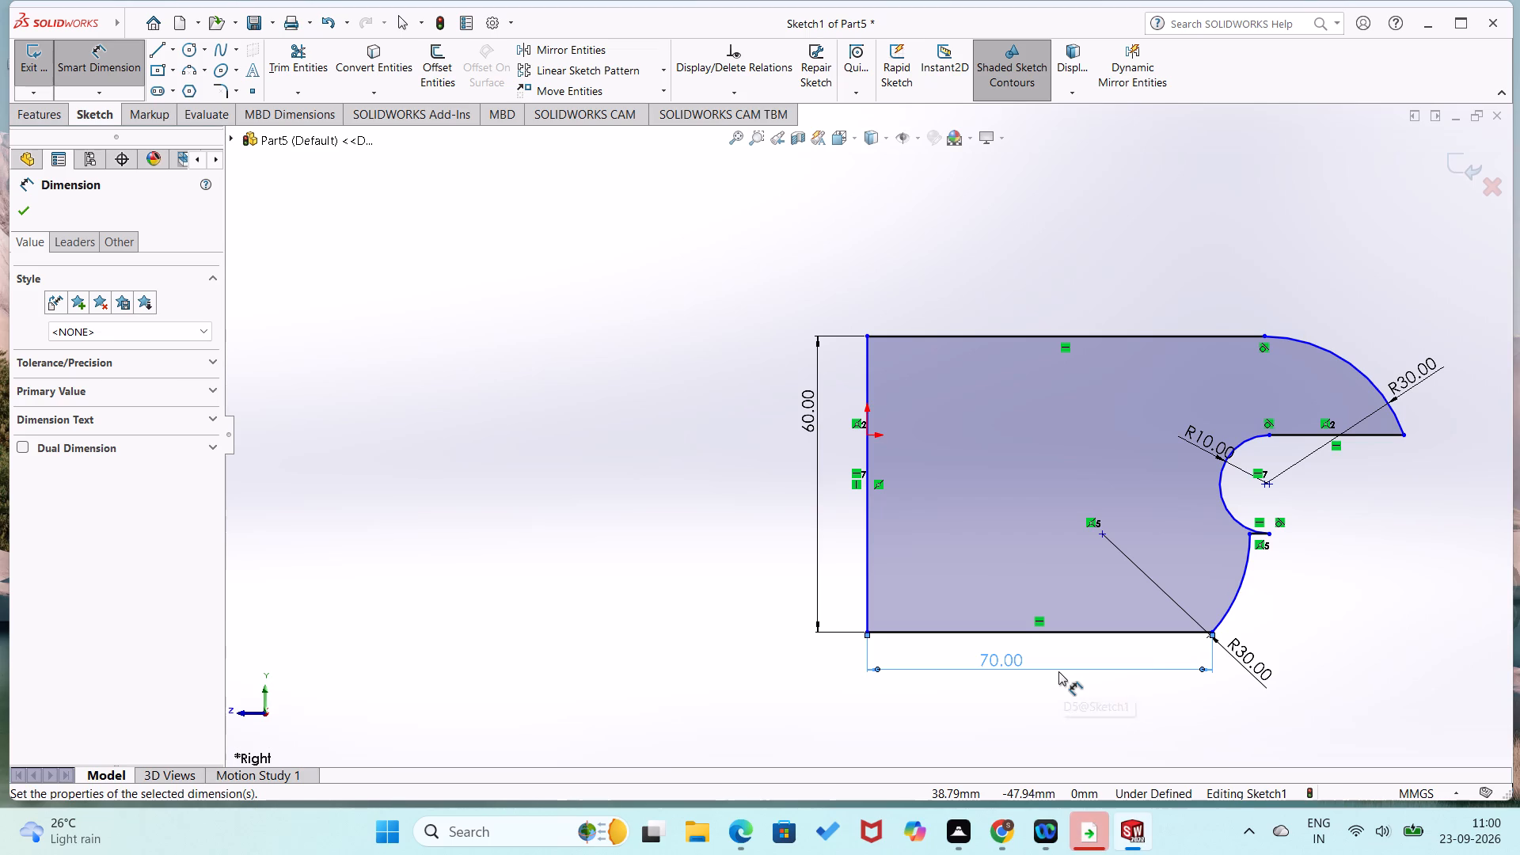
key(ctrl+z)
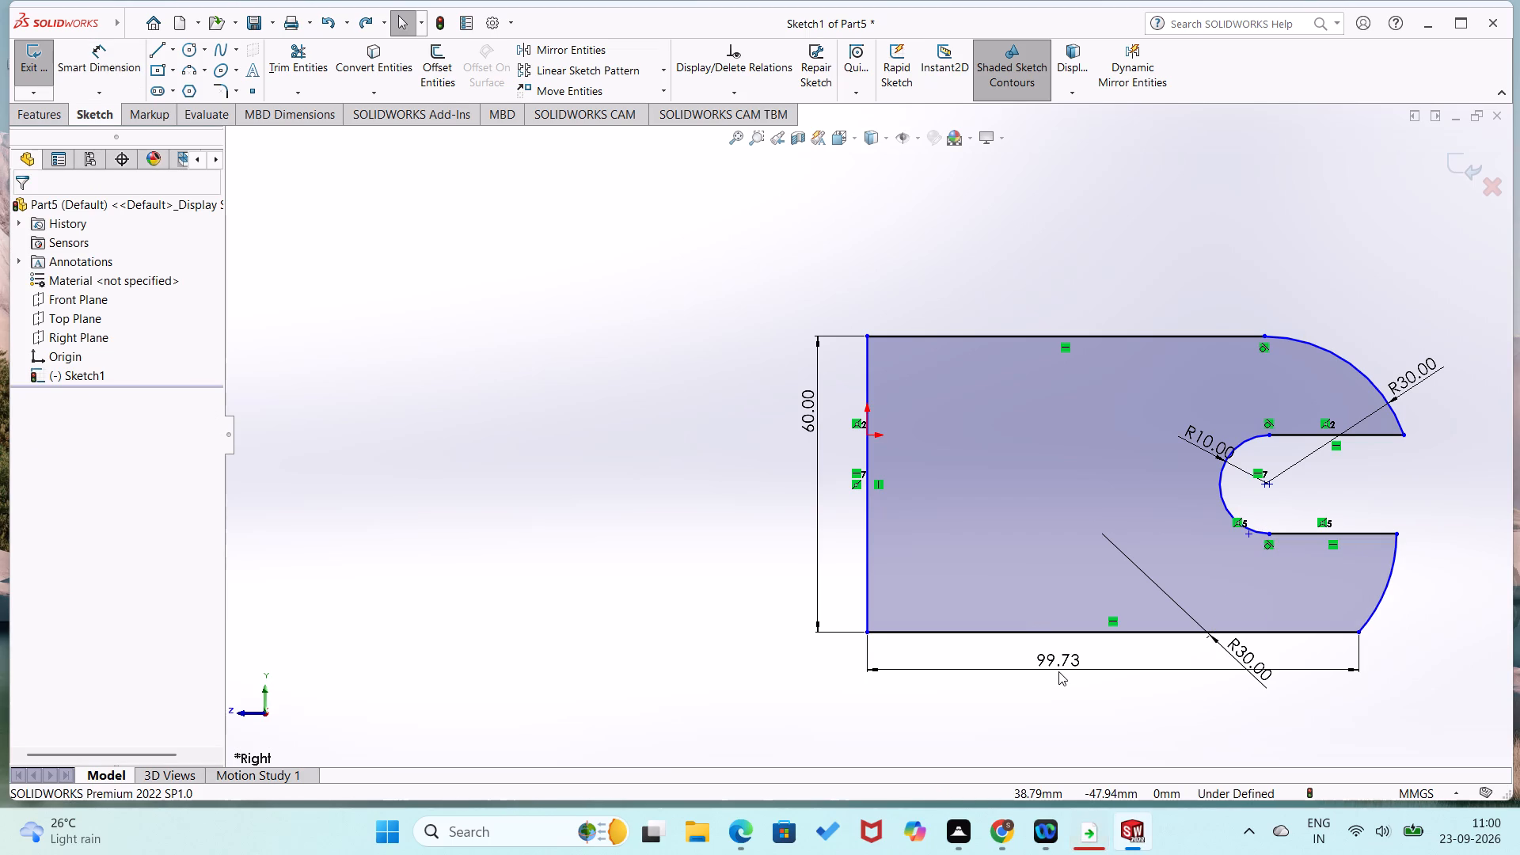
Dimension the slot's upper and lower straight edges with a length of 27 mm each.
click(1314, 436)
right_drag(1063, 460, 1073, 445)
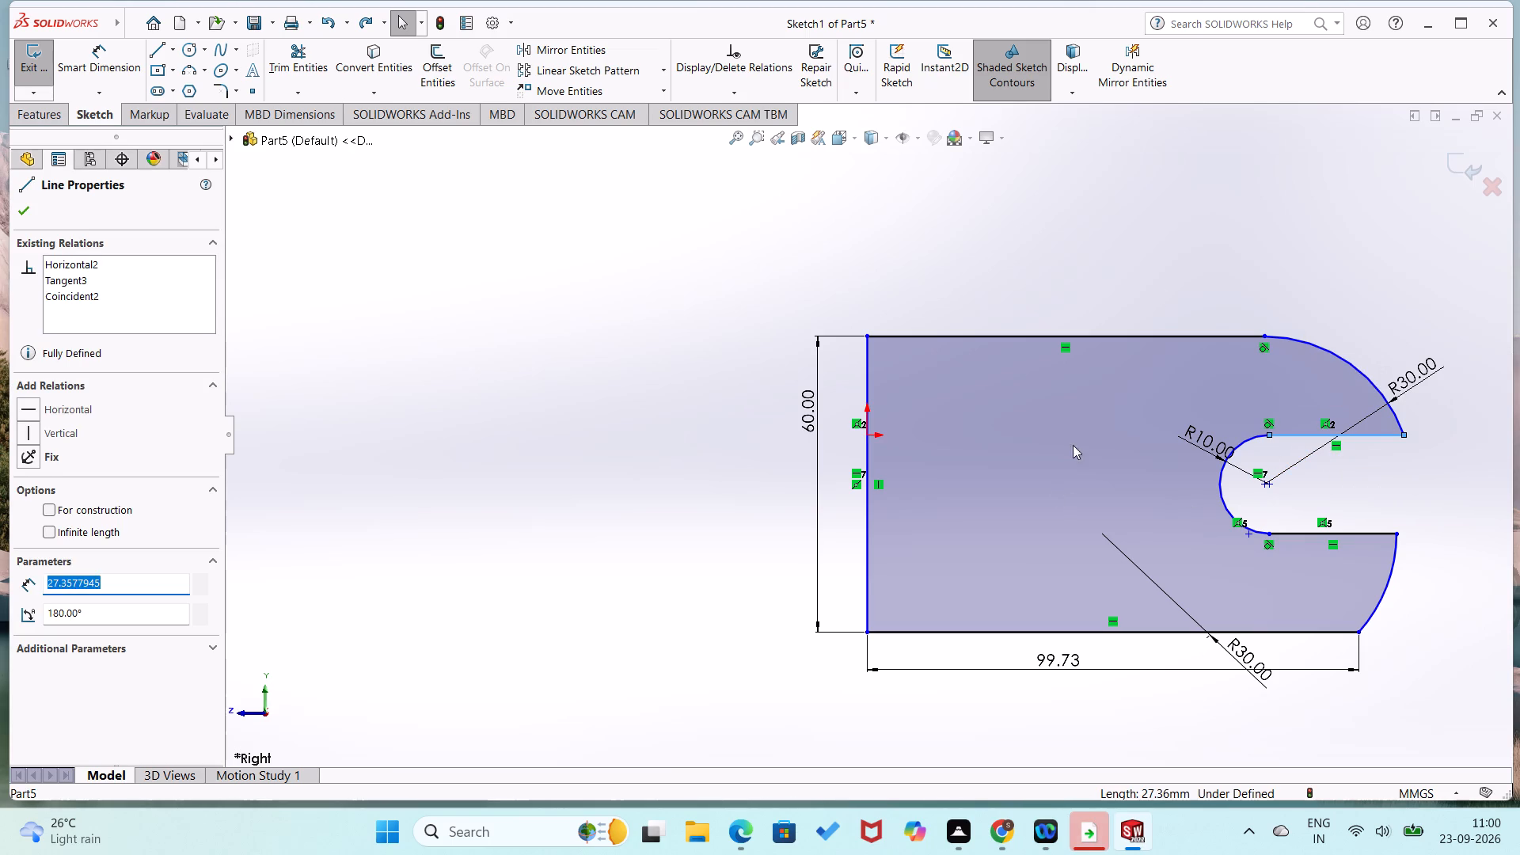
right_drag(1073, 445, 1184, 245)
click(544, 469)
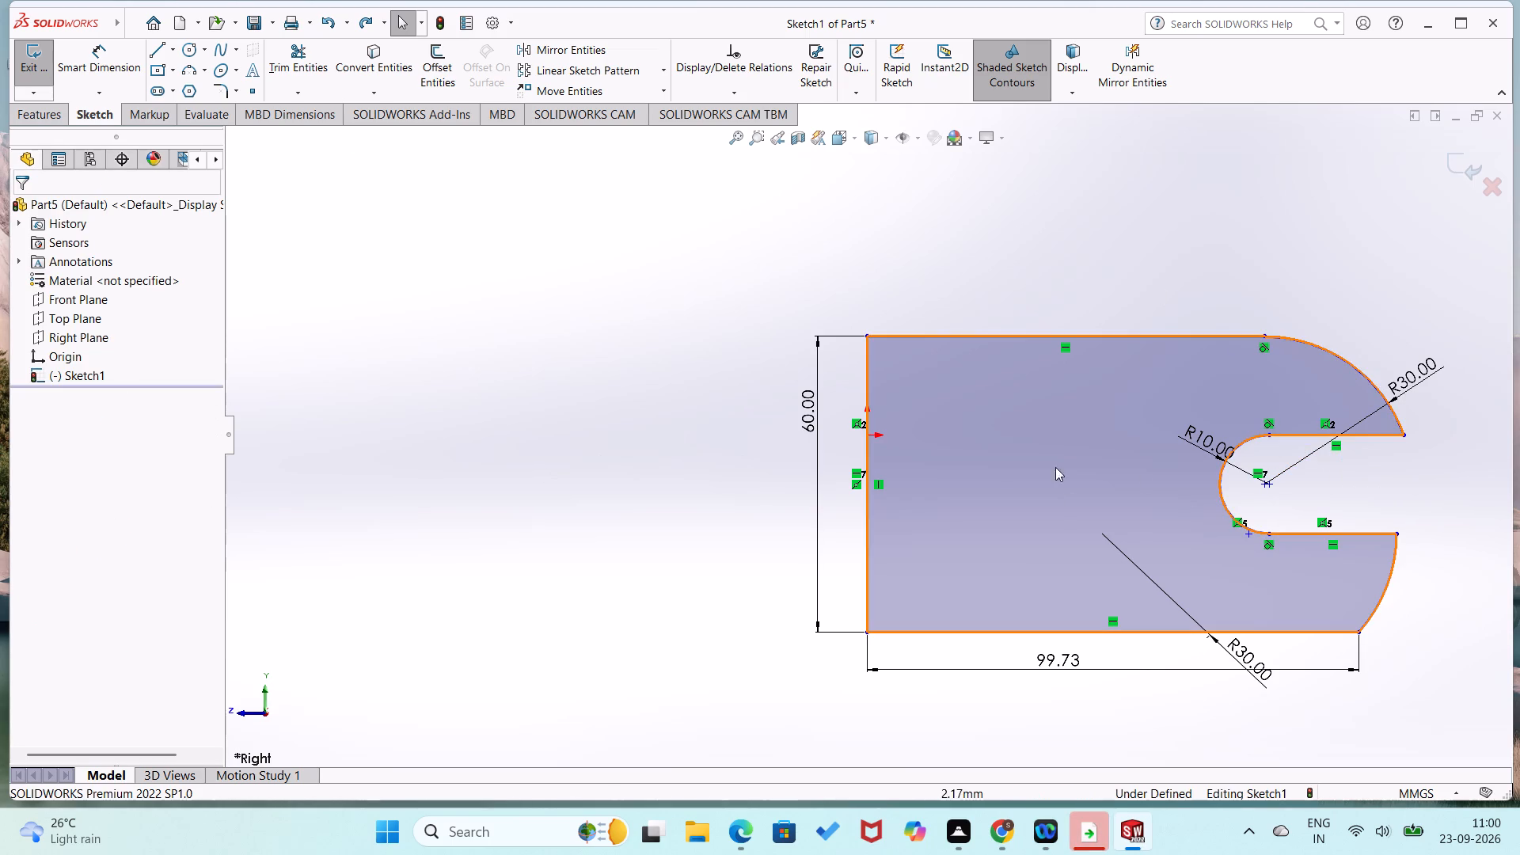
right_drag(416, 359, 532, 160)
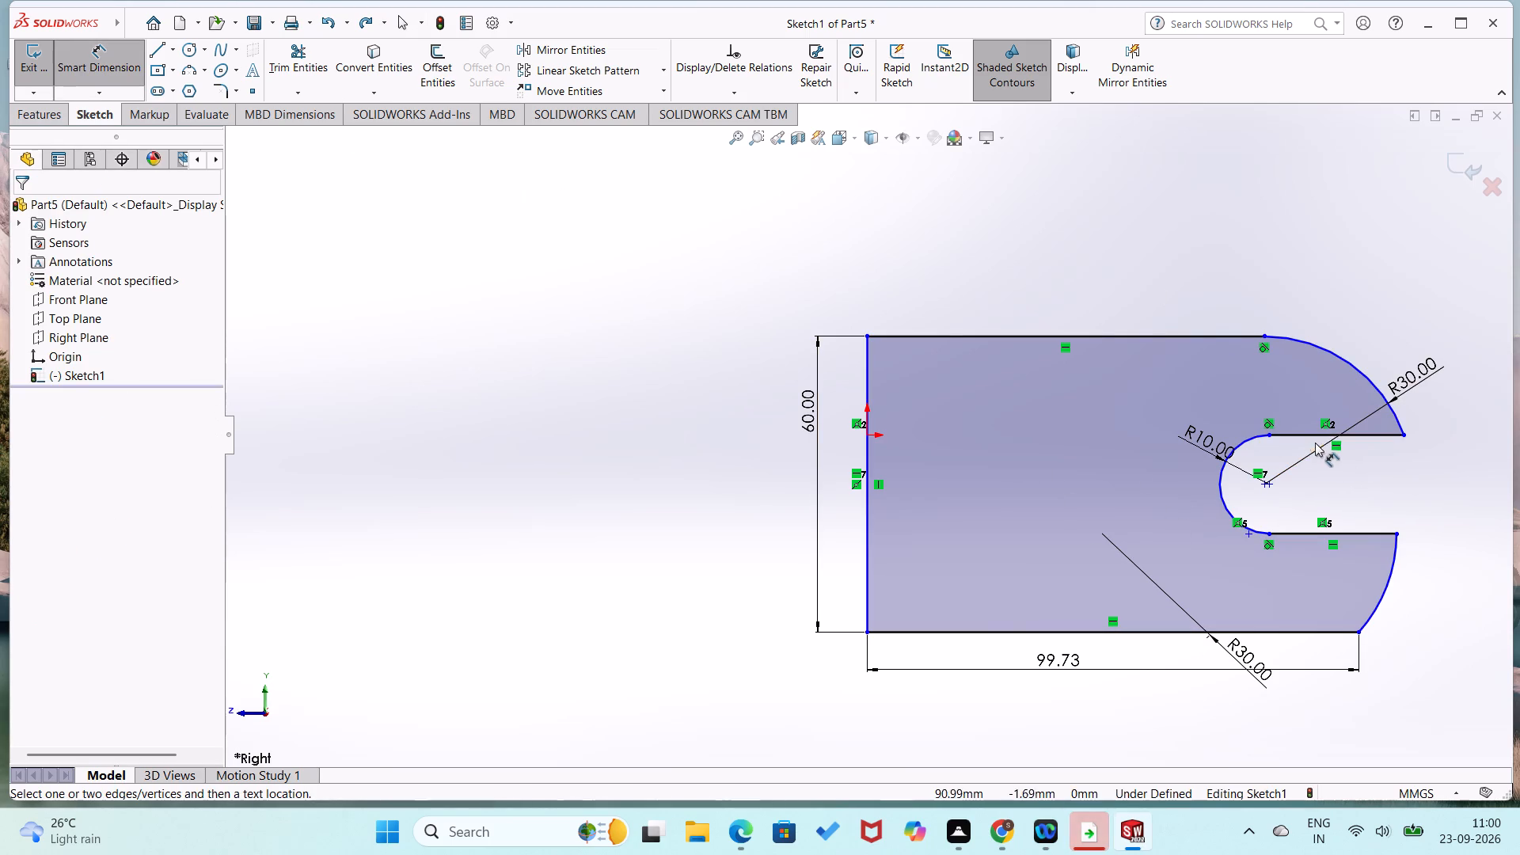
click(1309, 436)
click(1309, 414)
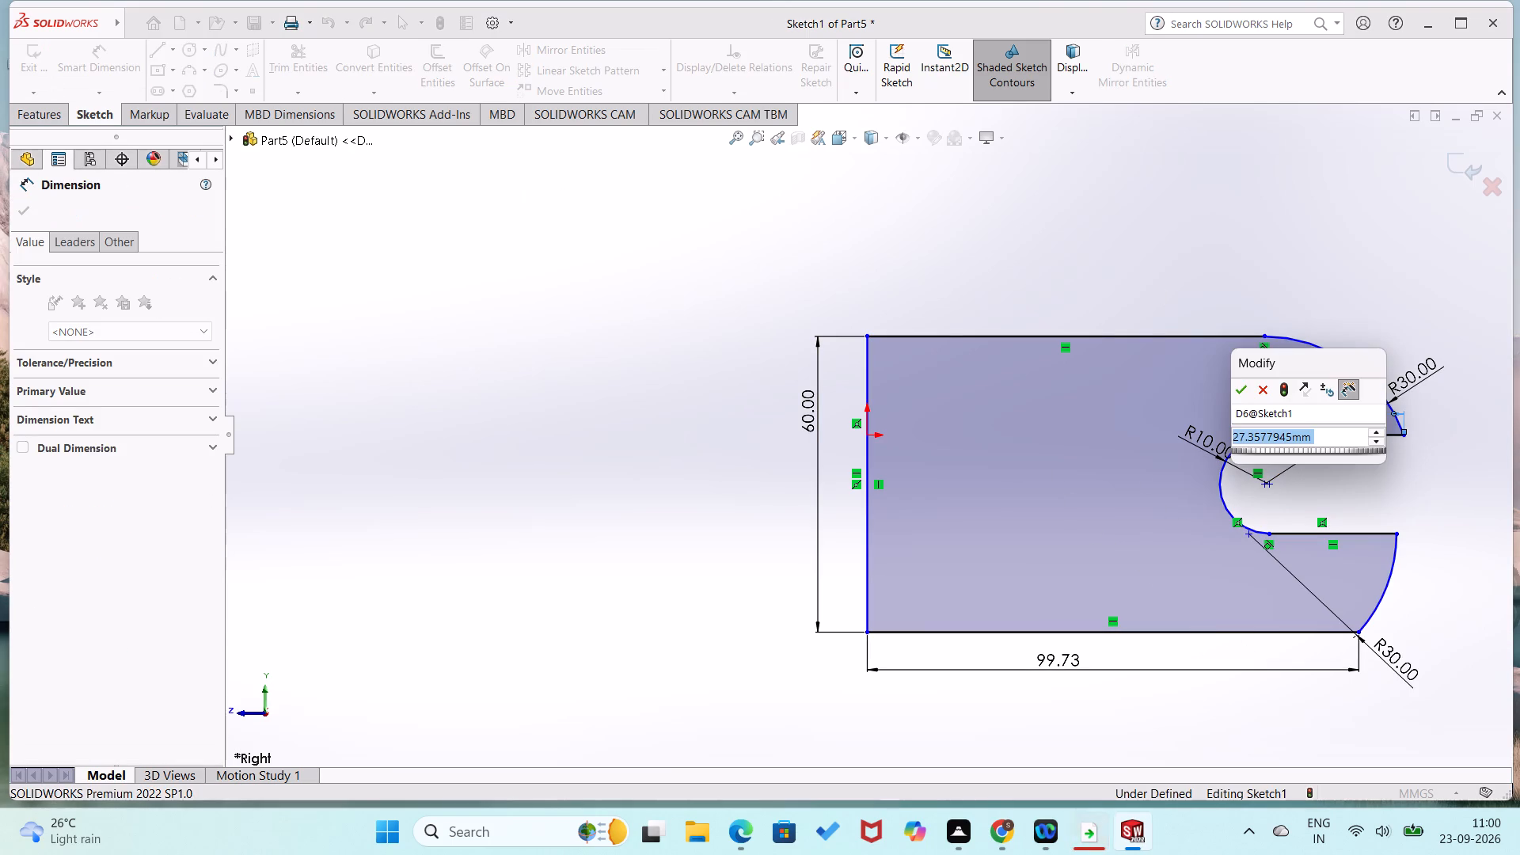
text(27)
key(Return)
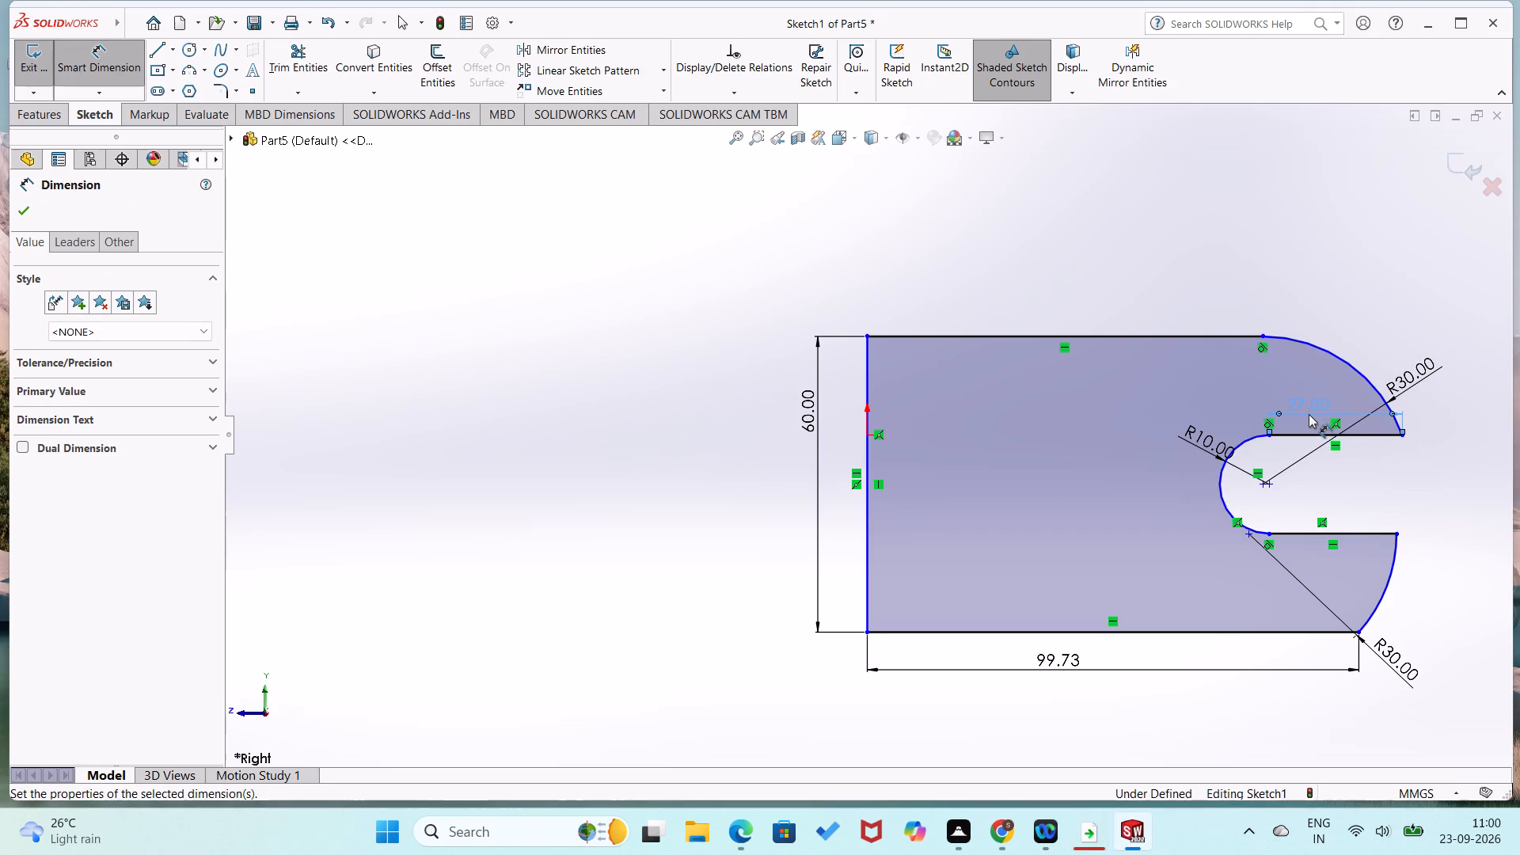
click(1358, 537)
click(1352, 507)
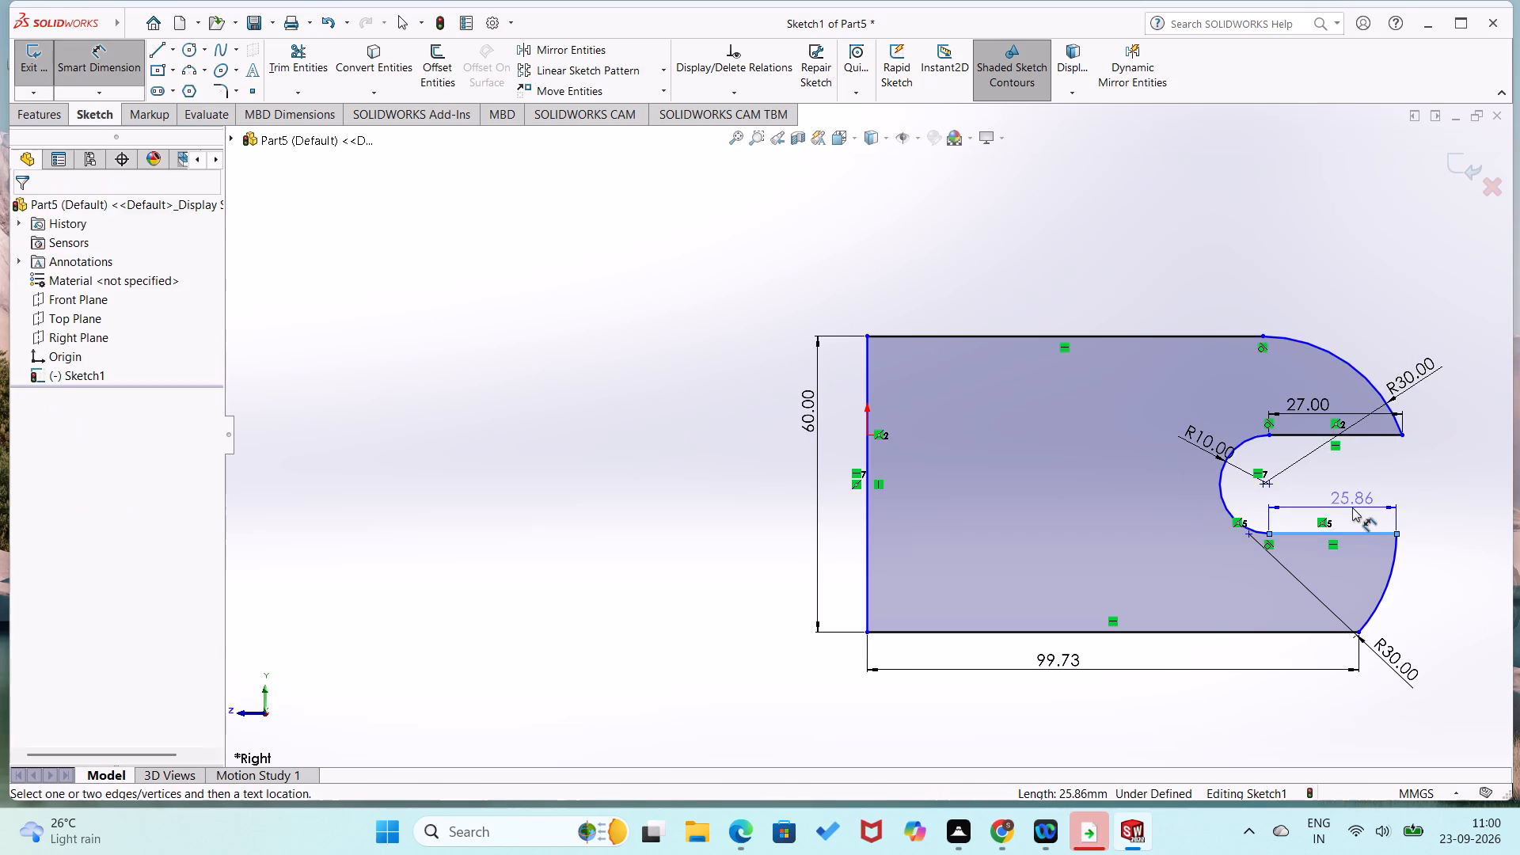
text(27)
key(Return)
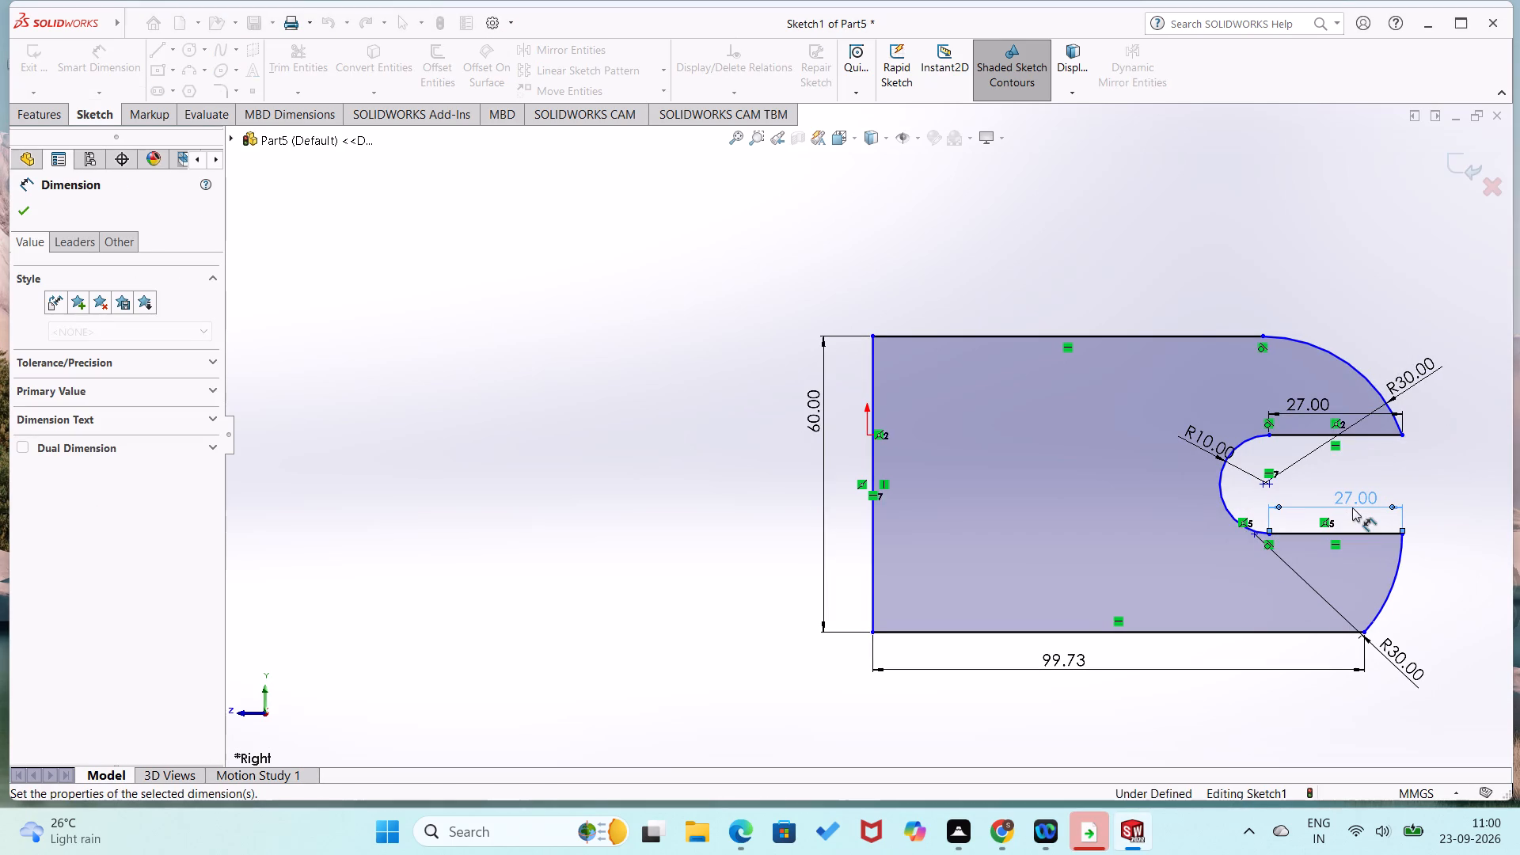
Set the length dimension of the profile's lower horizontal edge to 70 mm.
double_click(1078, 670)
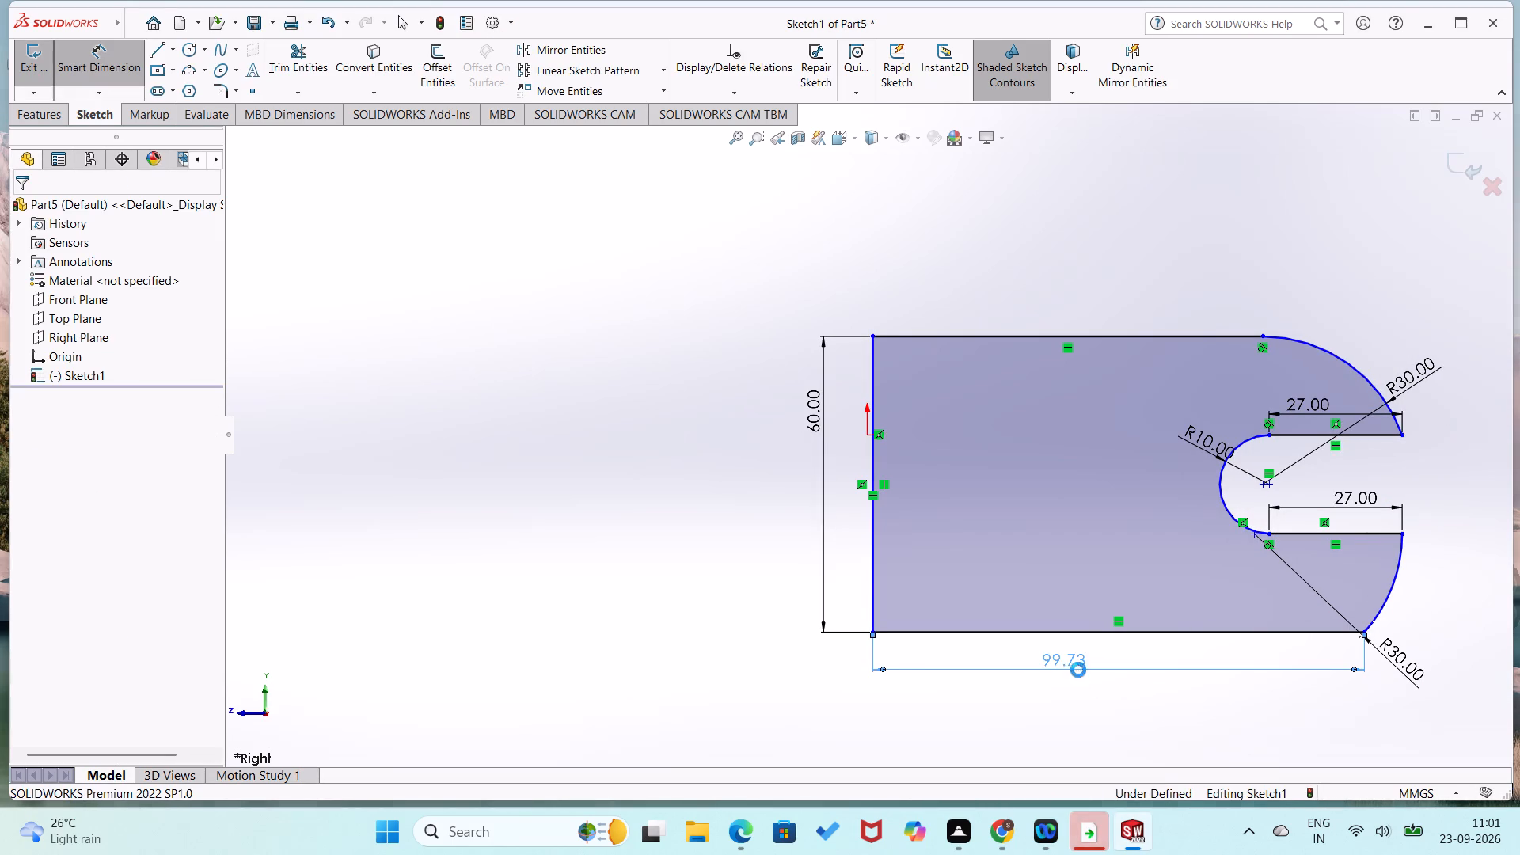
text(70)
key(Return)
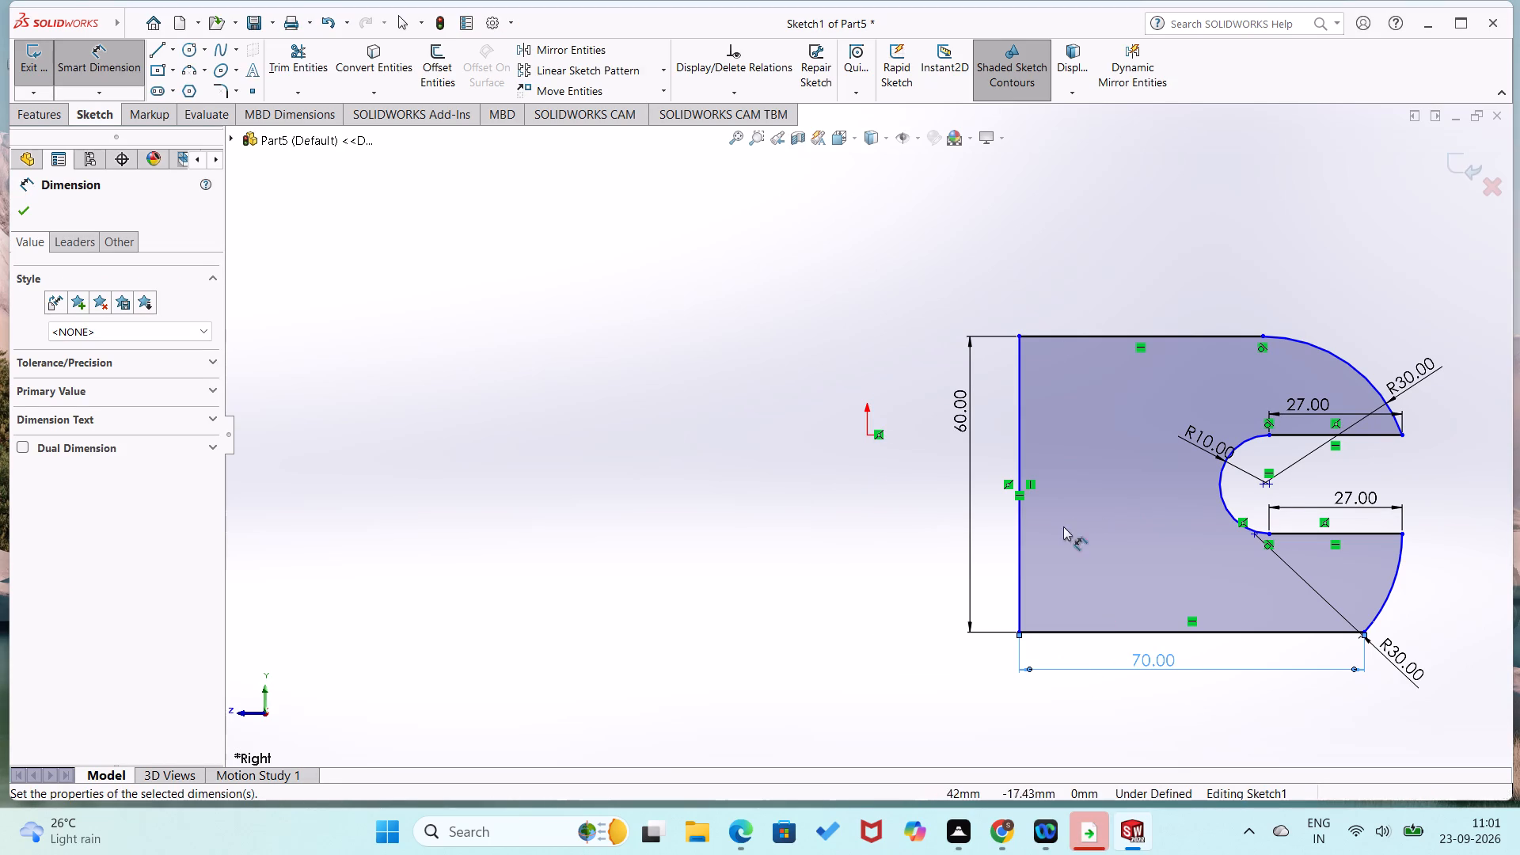
Close the current part without saving its changes.
click(1496, 118)
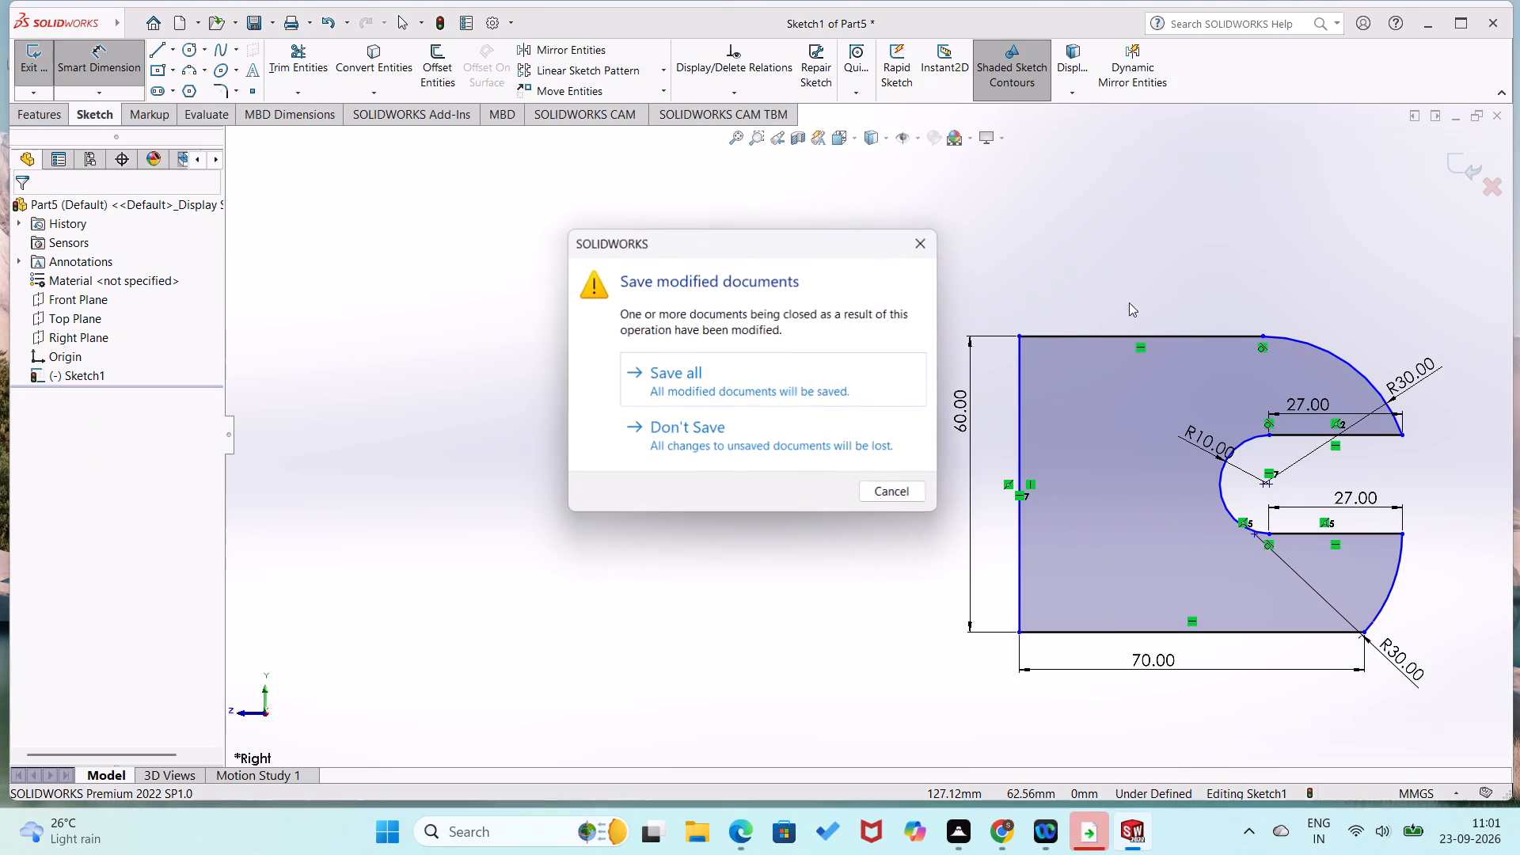
click(804, 447)
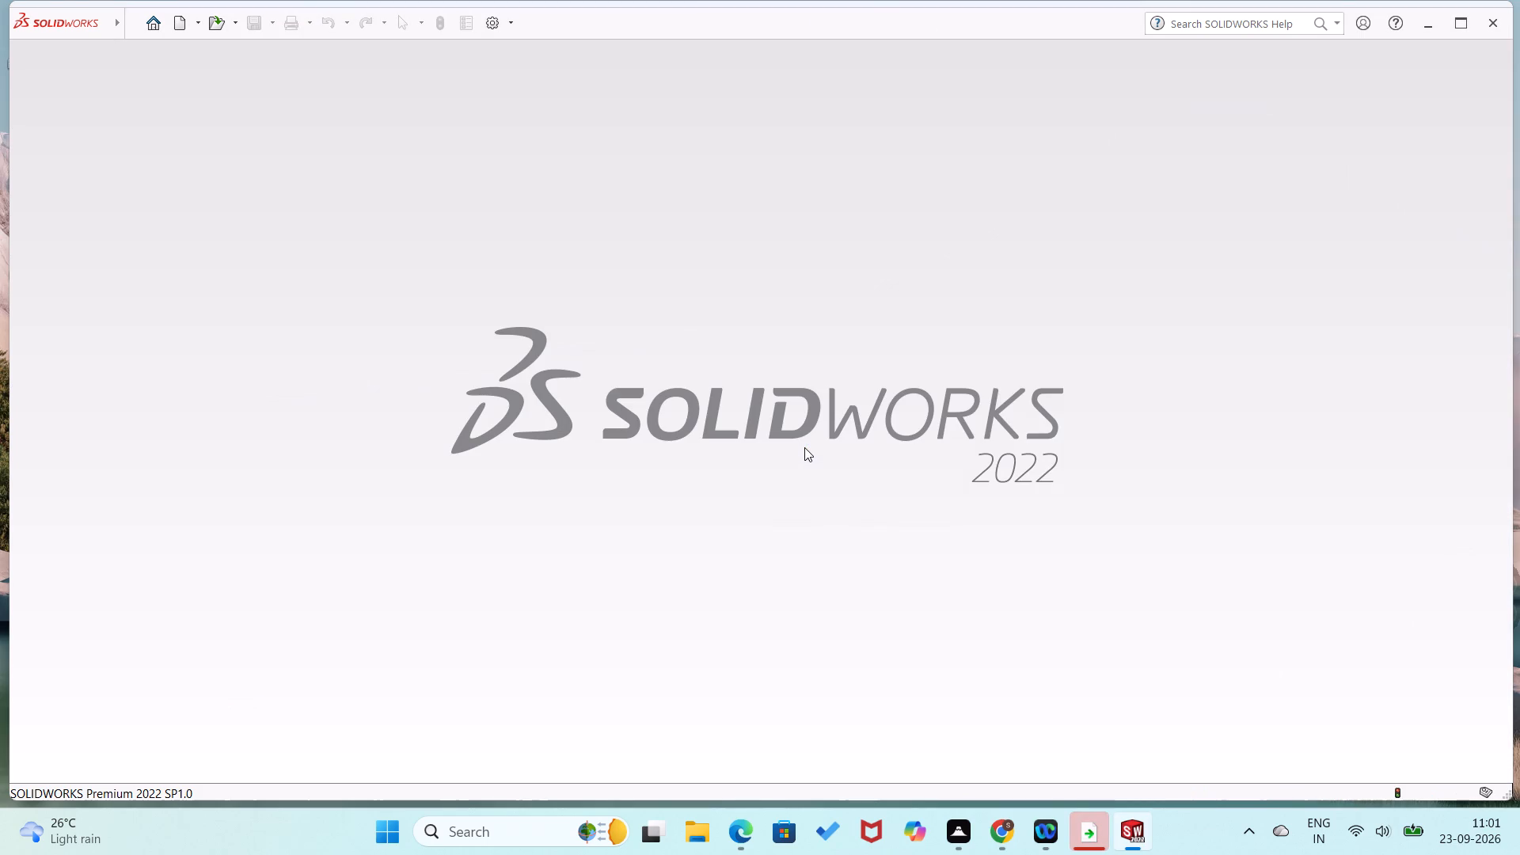
Create a new part and open a sketch on the Right Plane.
click(154, 23)
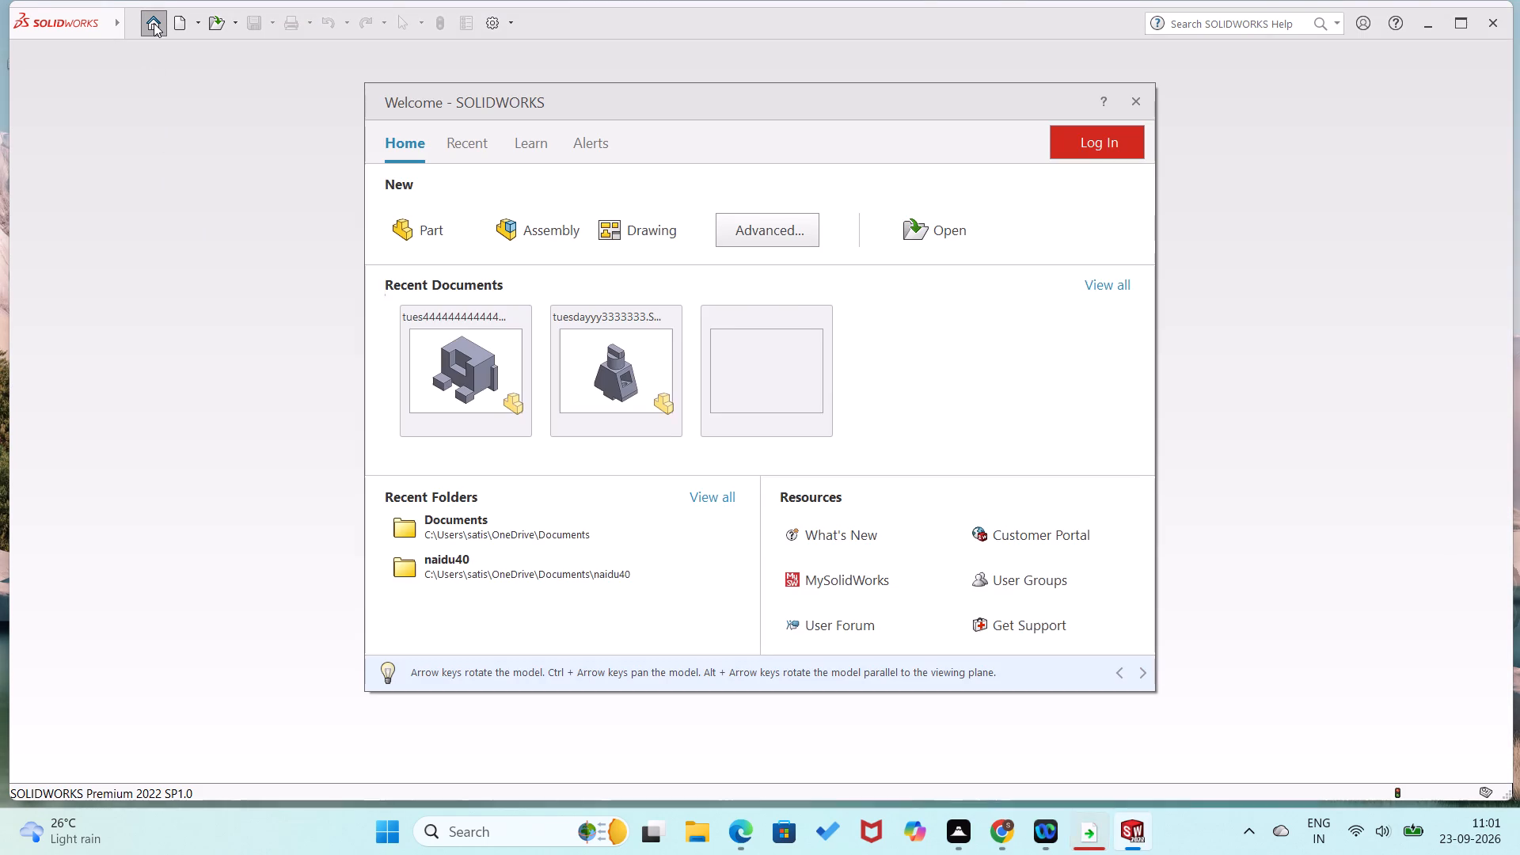
click(396, 228)
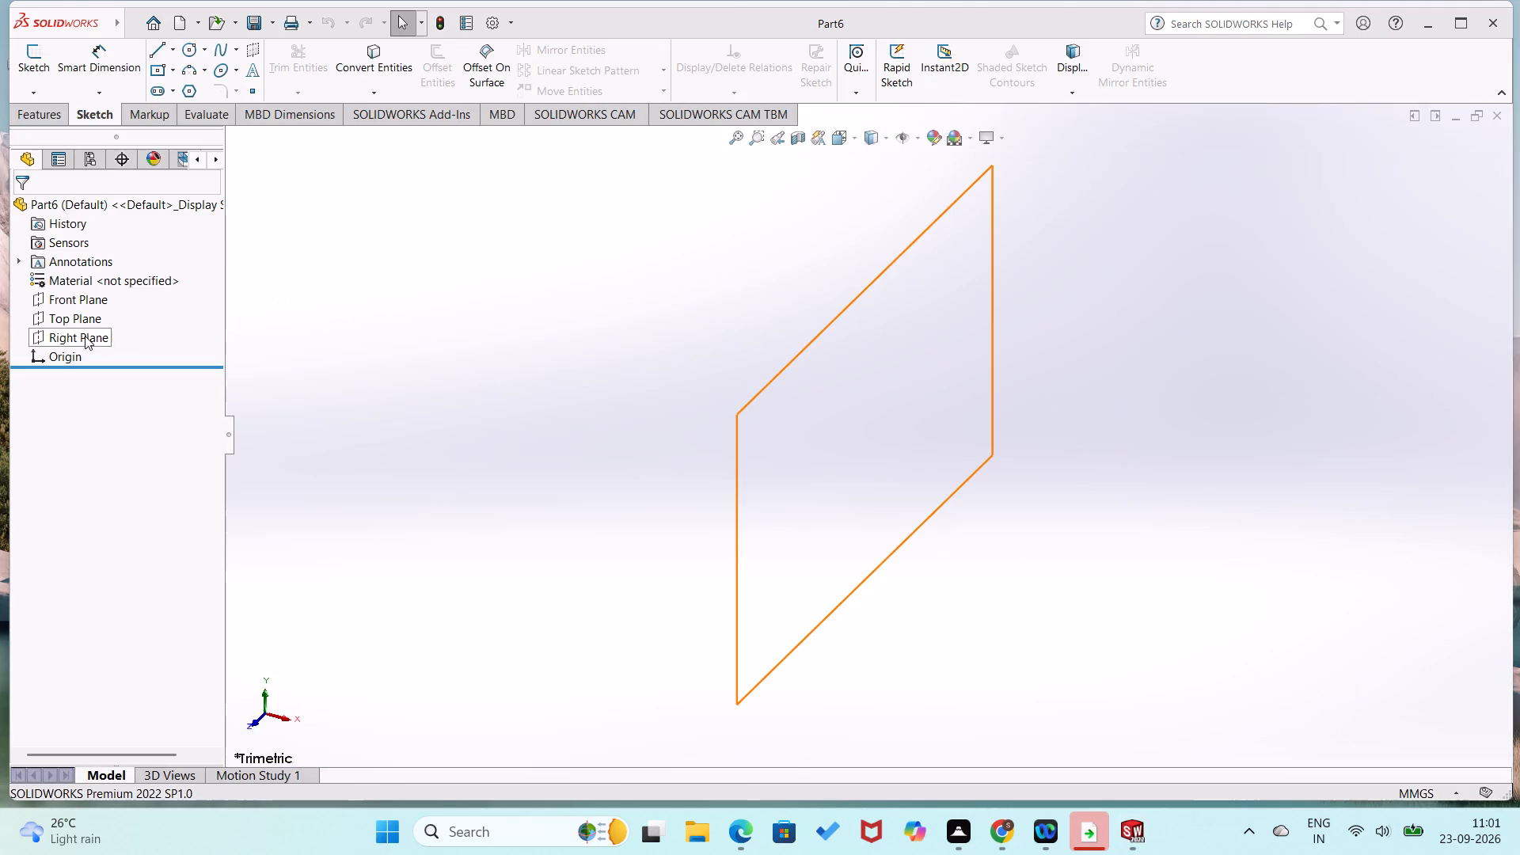
click(85, 336)
click(92, 312)
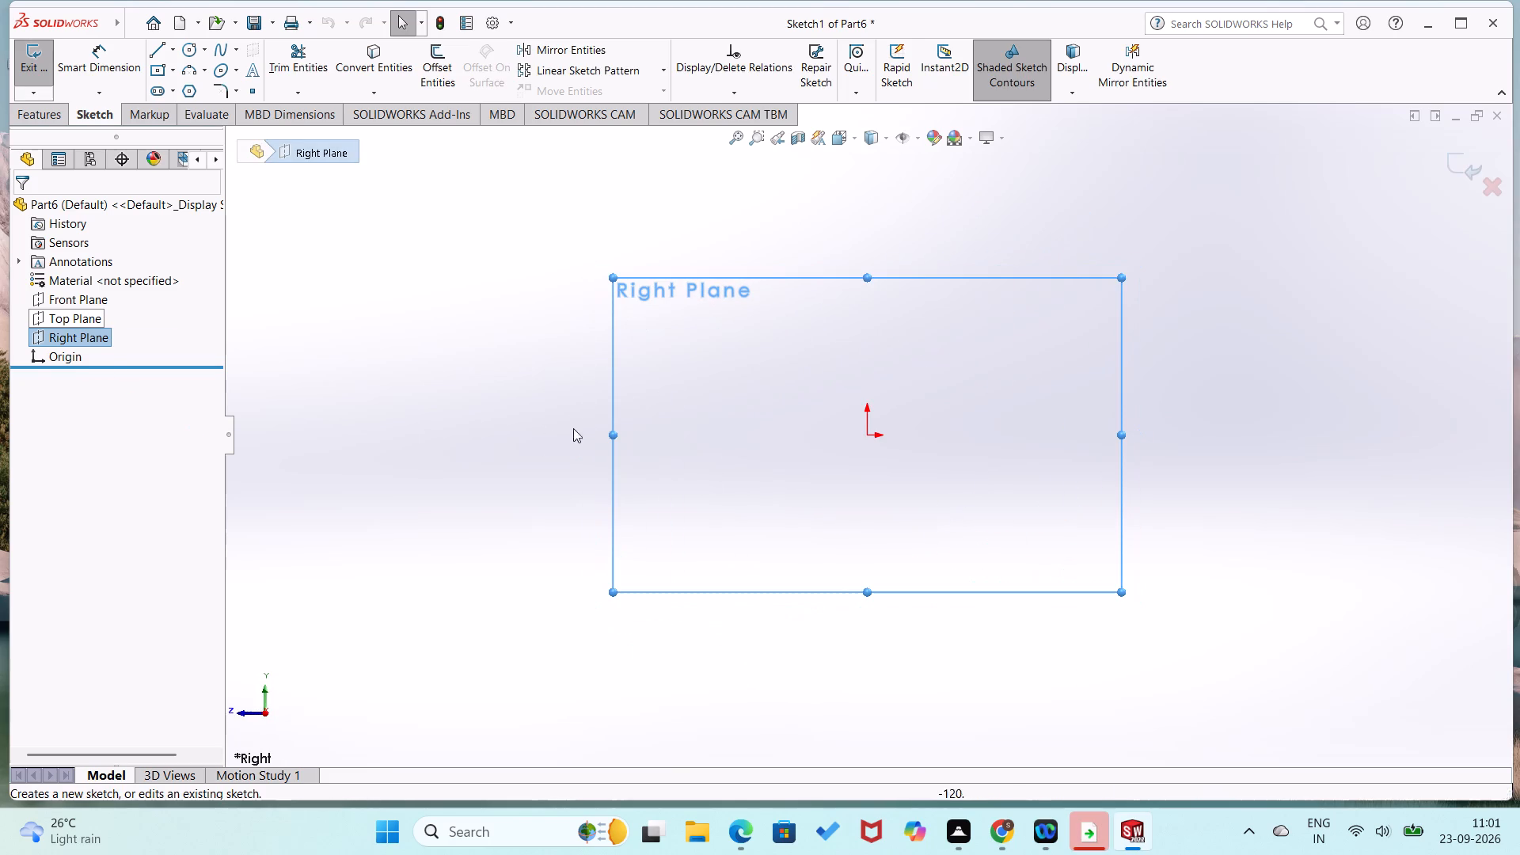
Sketch a closed rectangle of lines about 107 mm wide and 60 mm high, with its upper-left corner at the origin.
right_drag(761, 439, 402, 541)
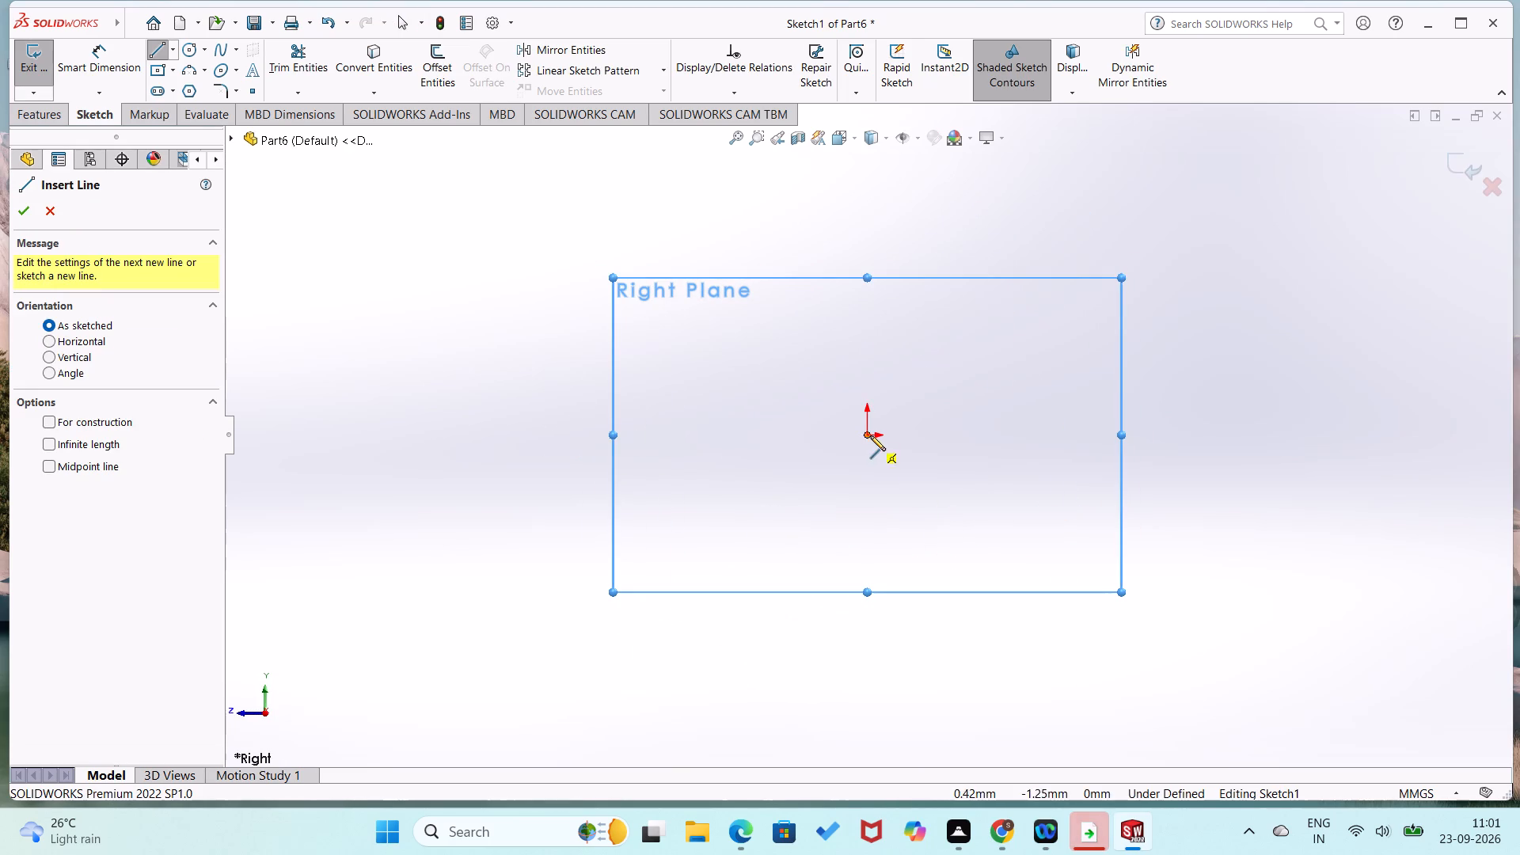
click(866, 432)
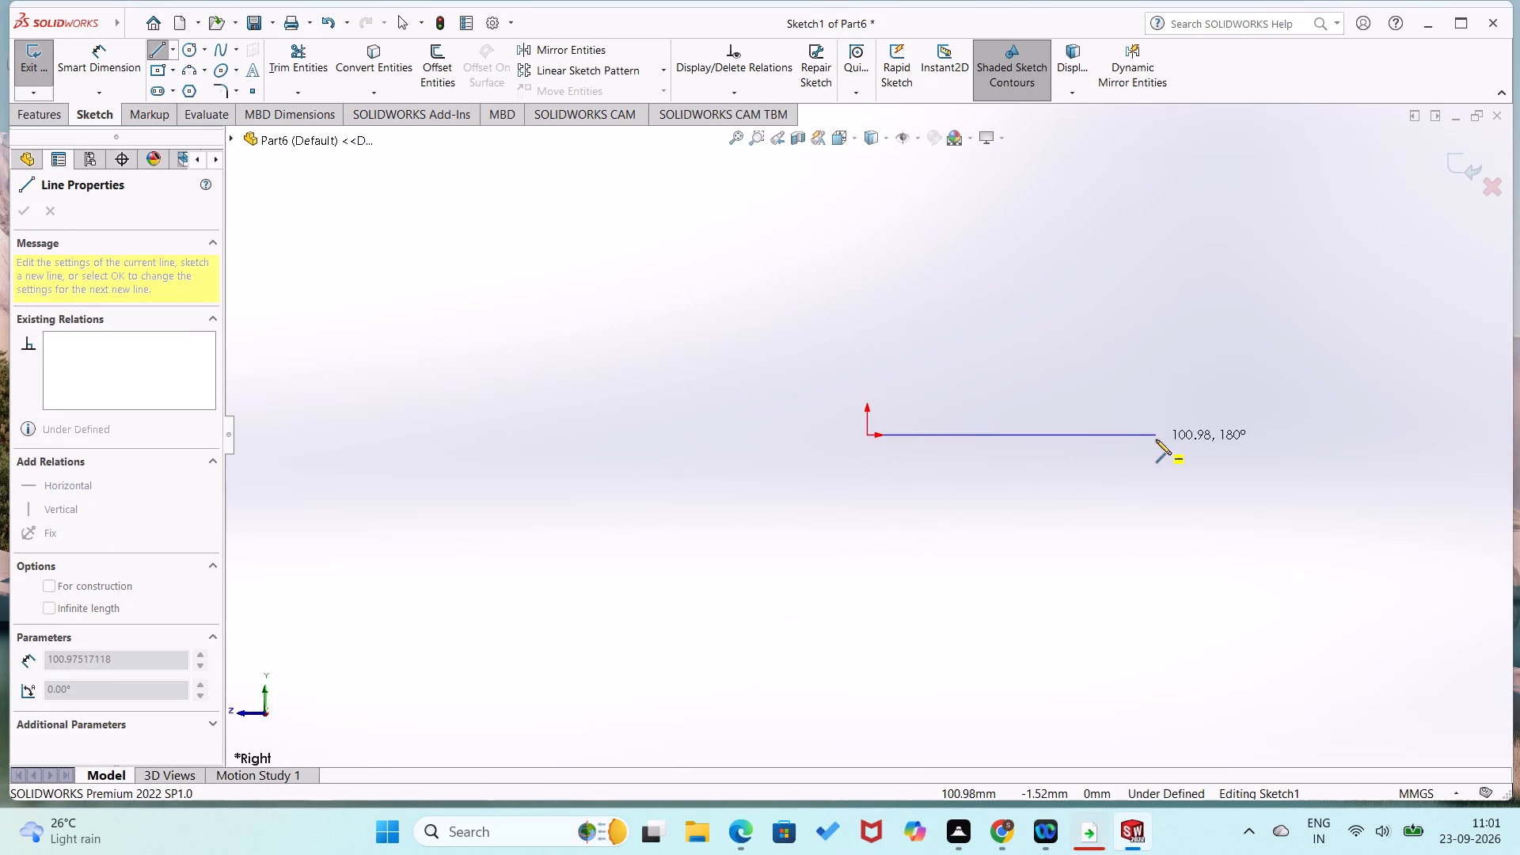
click(1172, 435)
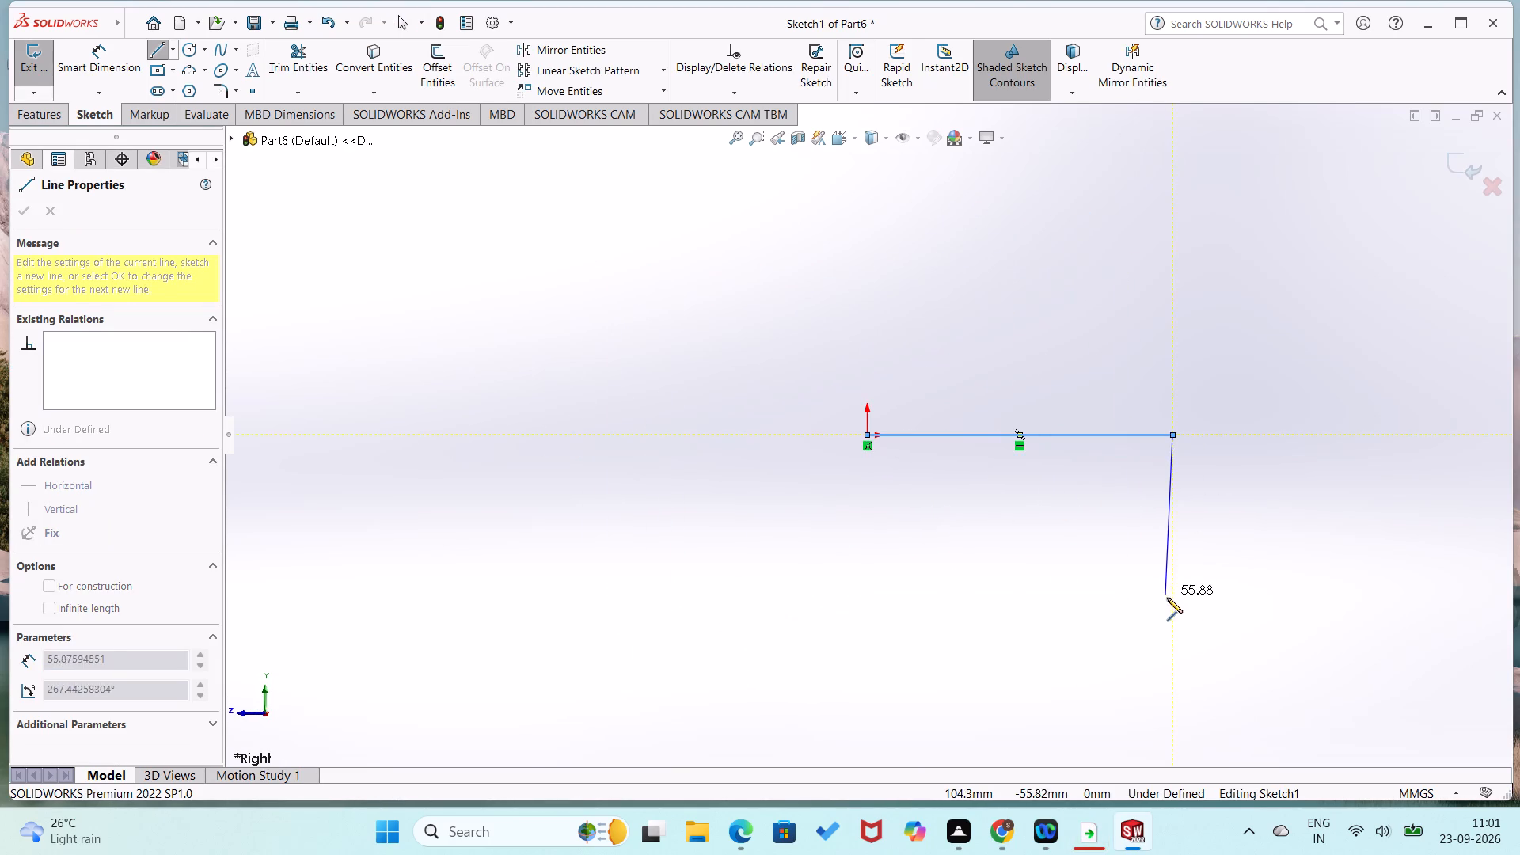
click(1172, 606)
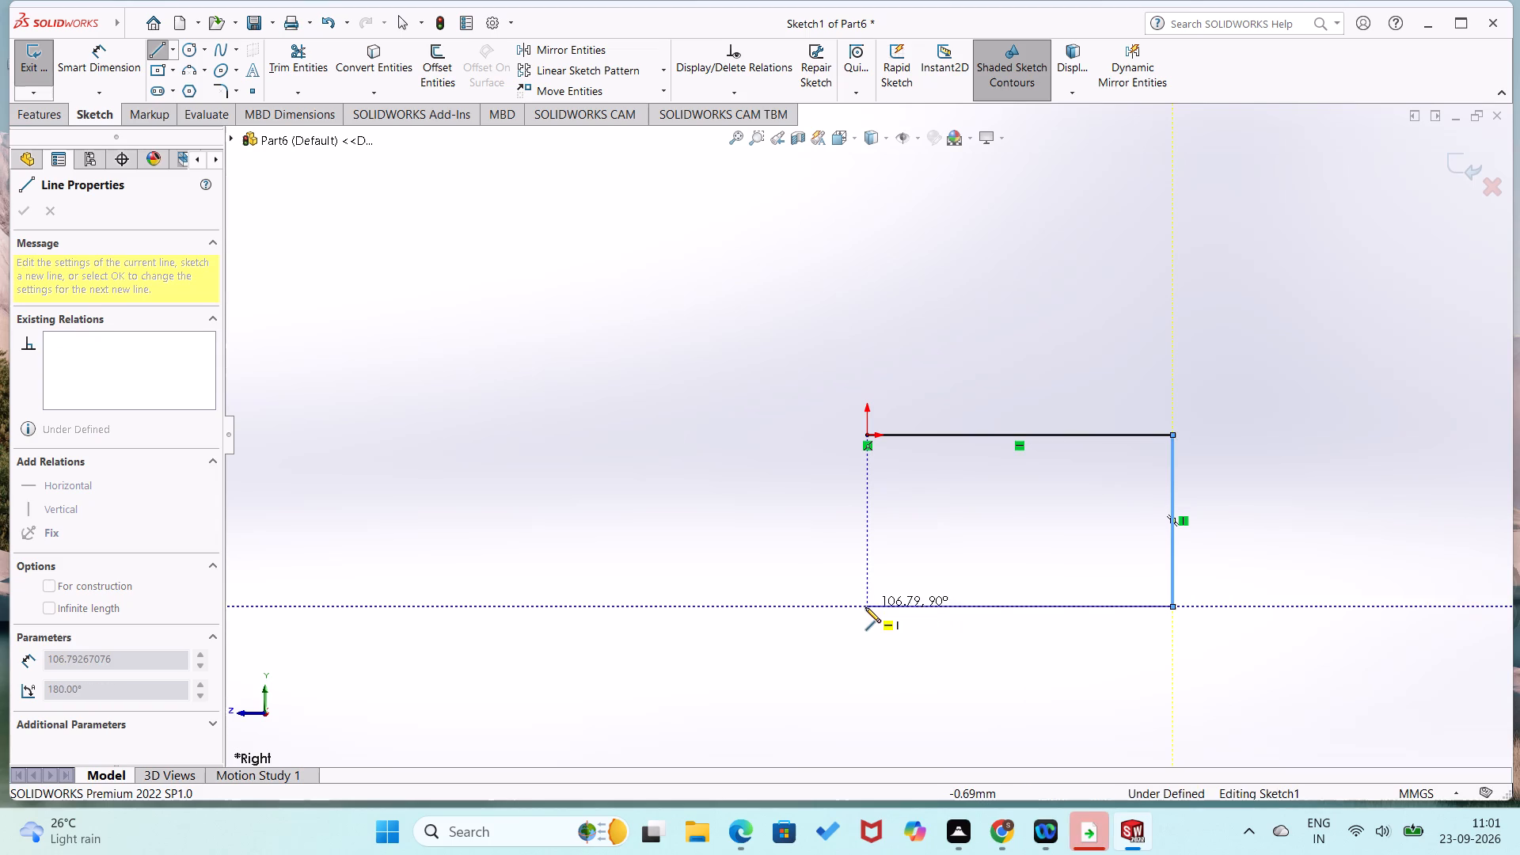
click(865, 607)
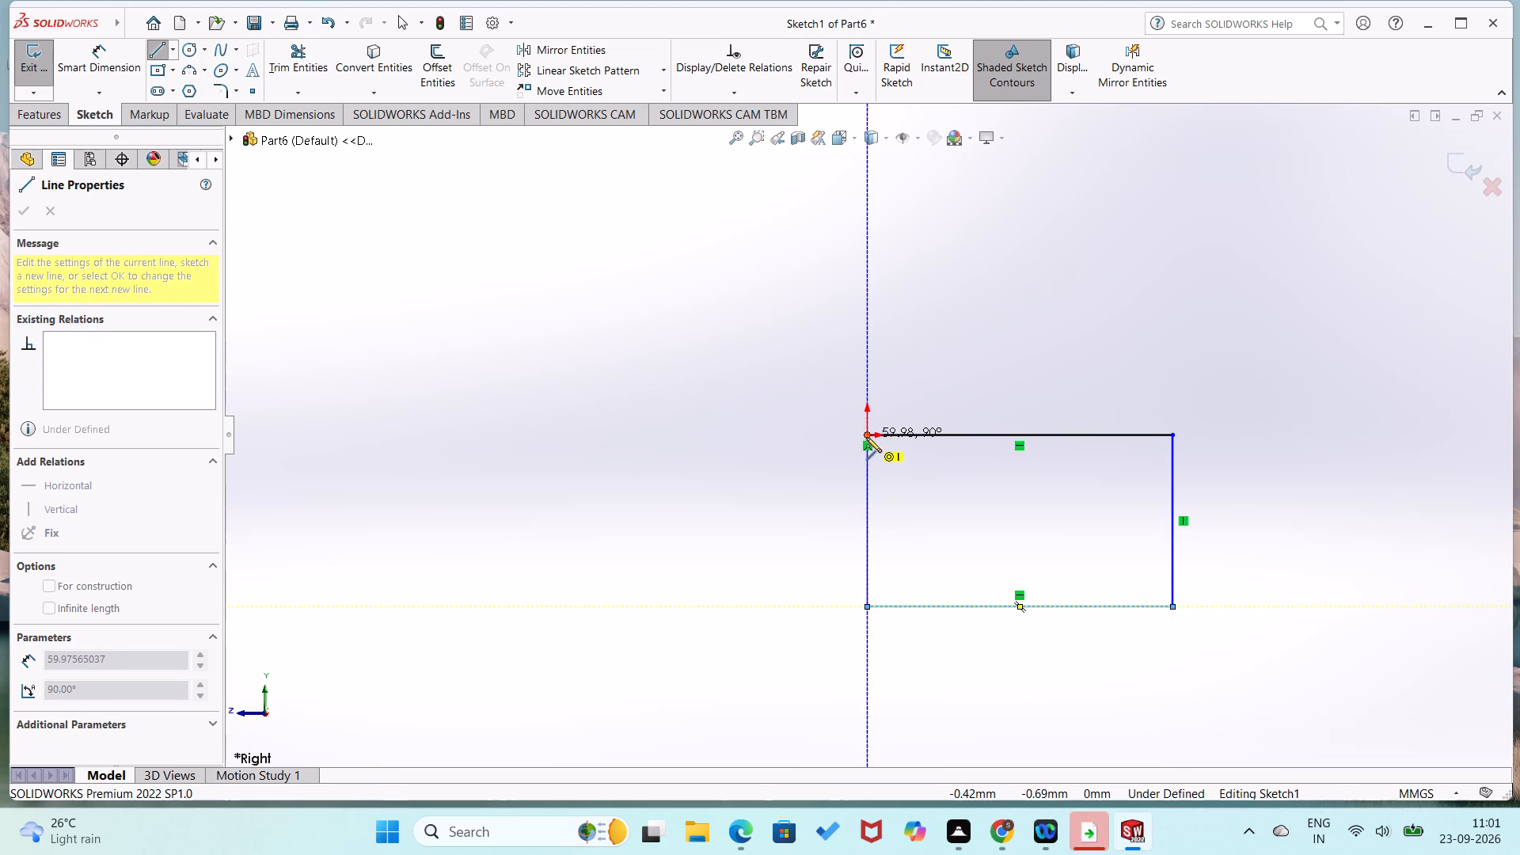
click(866, 437)
Dimension the rectangle's left vertical edge at 60 mm and its lower horizontal edge at 70 mm.
right_drag(747, 524, 778, 282)
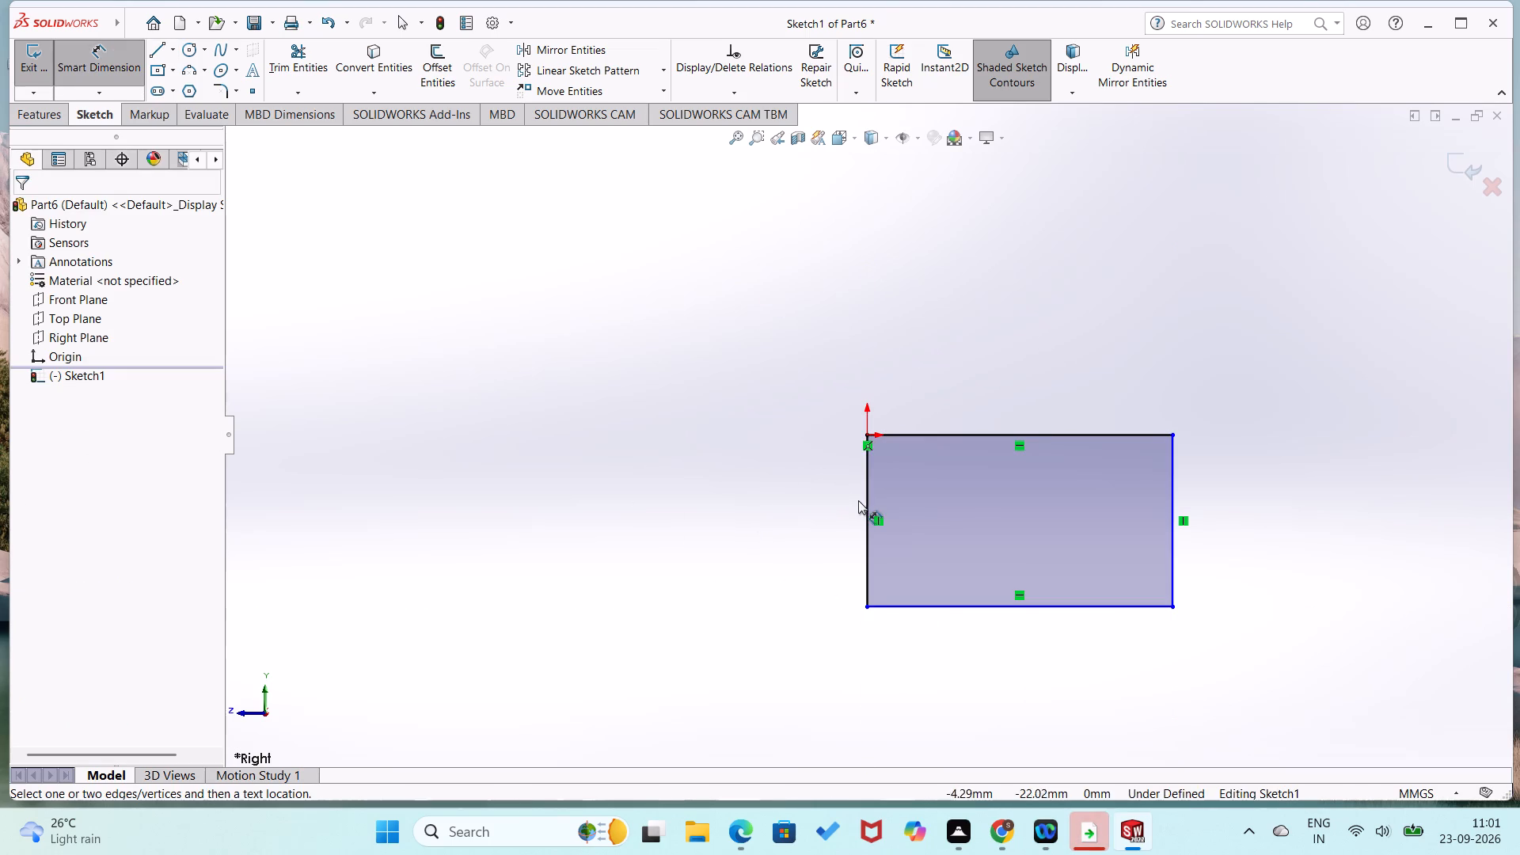
click(864, 504)
click(819, 523)
text(60)
key(Return)
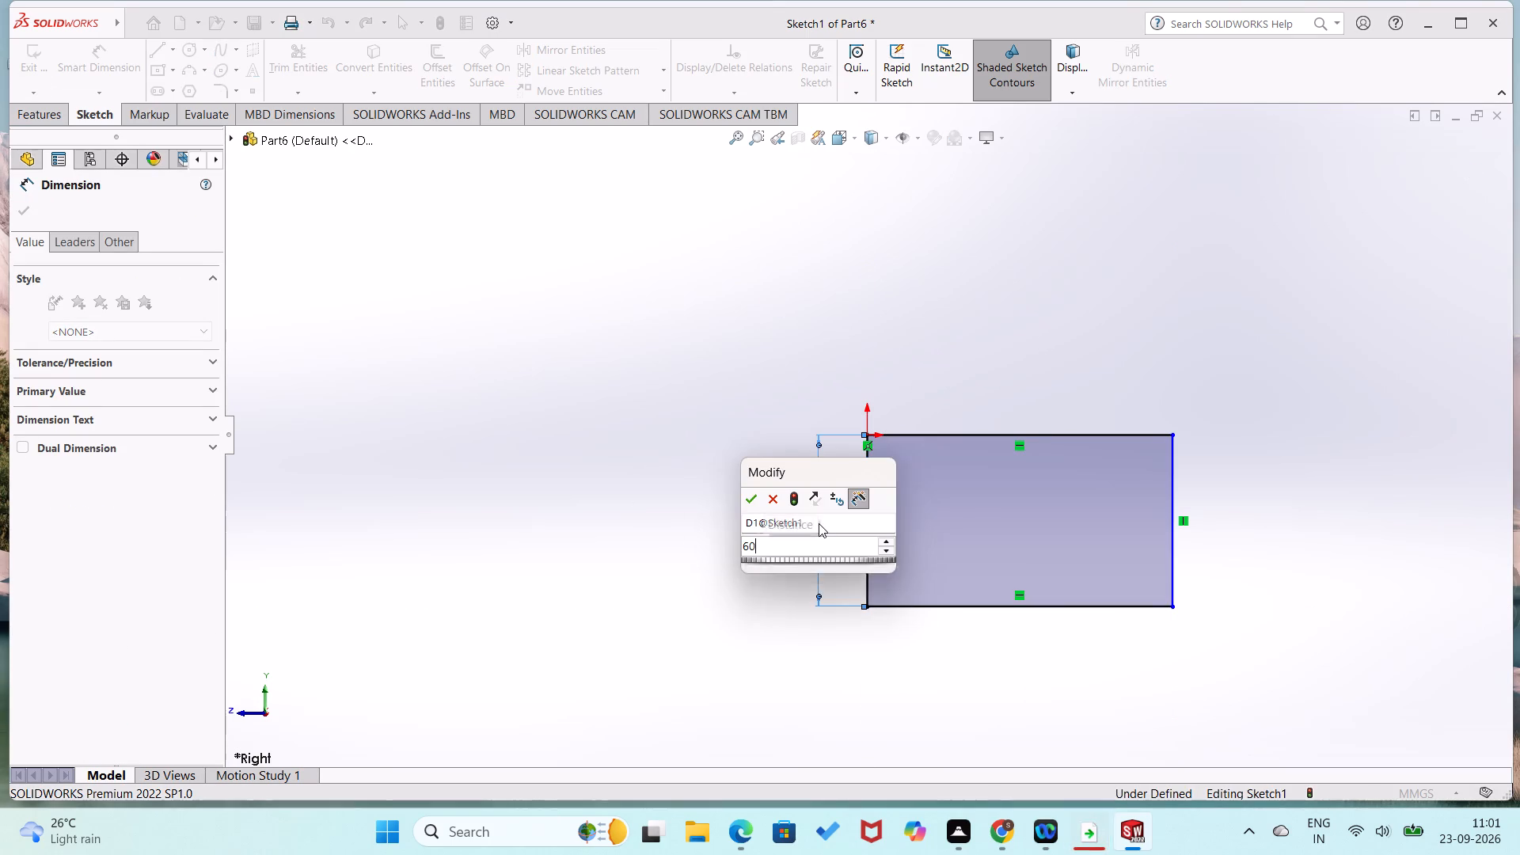
click(990, 606)
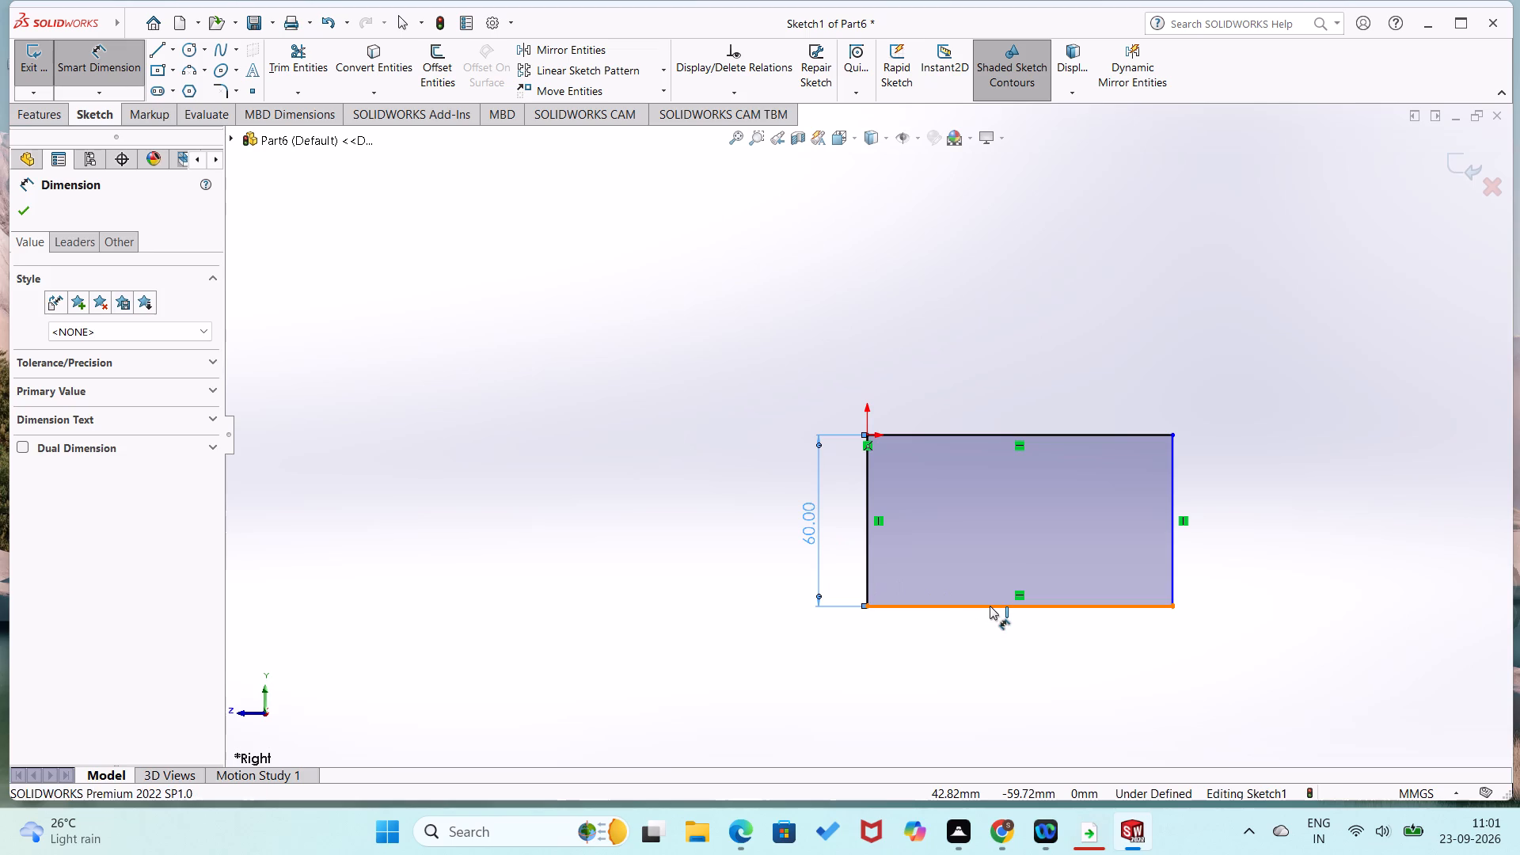
click(984, 646)
text(70)
key(Return)
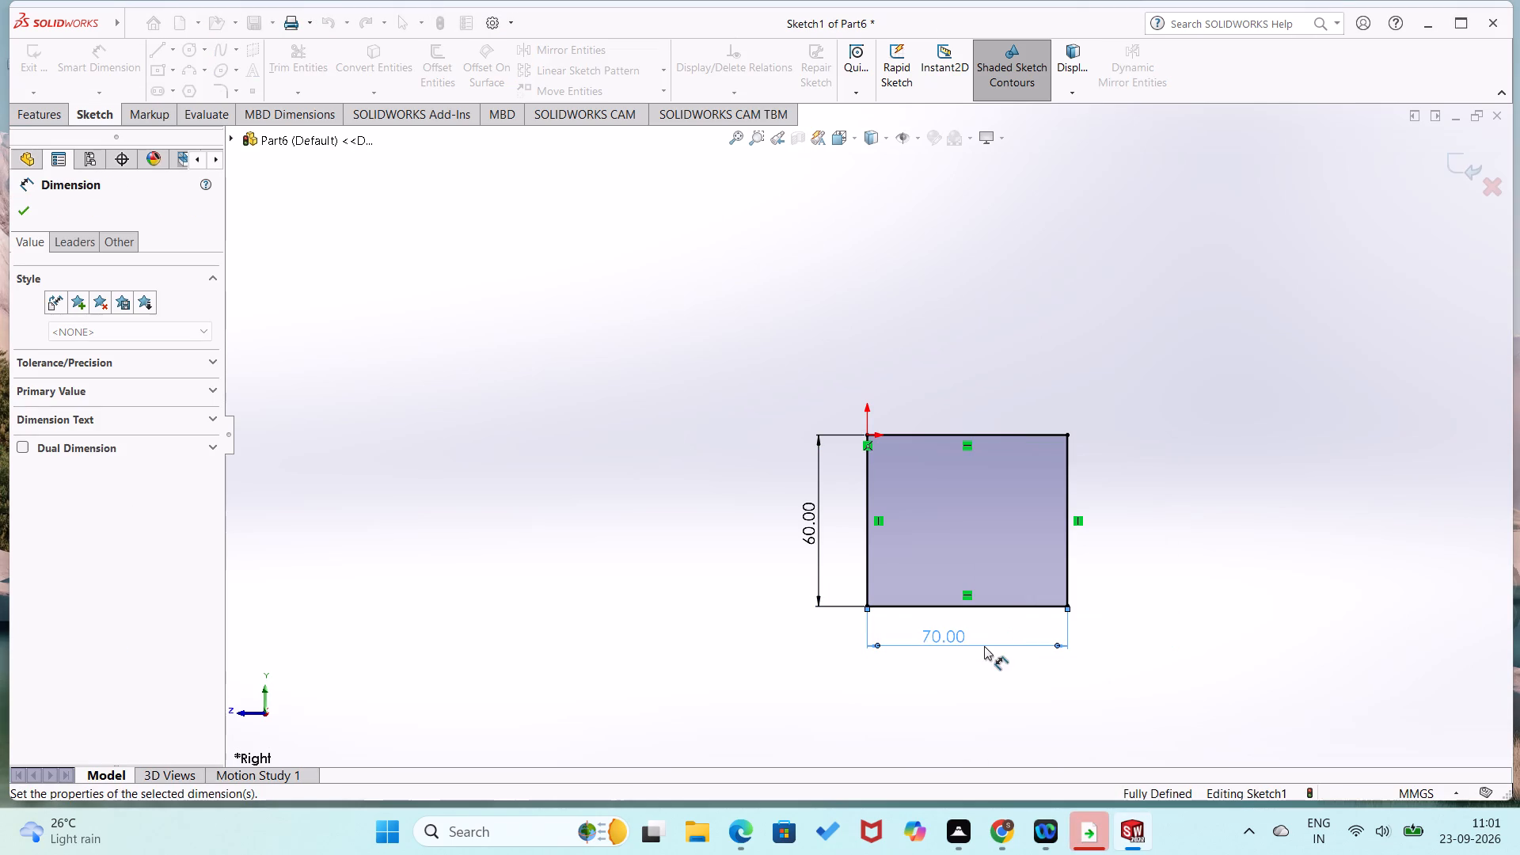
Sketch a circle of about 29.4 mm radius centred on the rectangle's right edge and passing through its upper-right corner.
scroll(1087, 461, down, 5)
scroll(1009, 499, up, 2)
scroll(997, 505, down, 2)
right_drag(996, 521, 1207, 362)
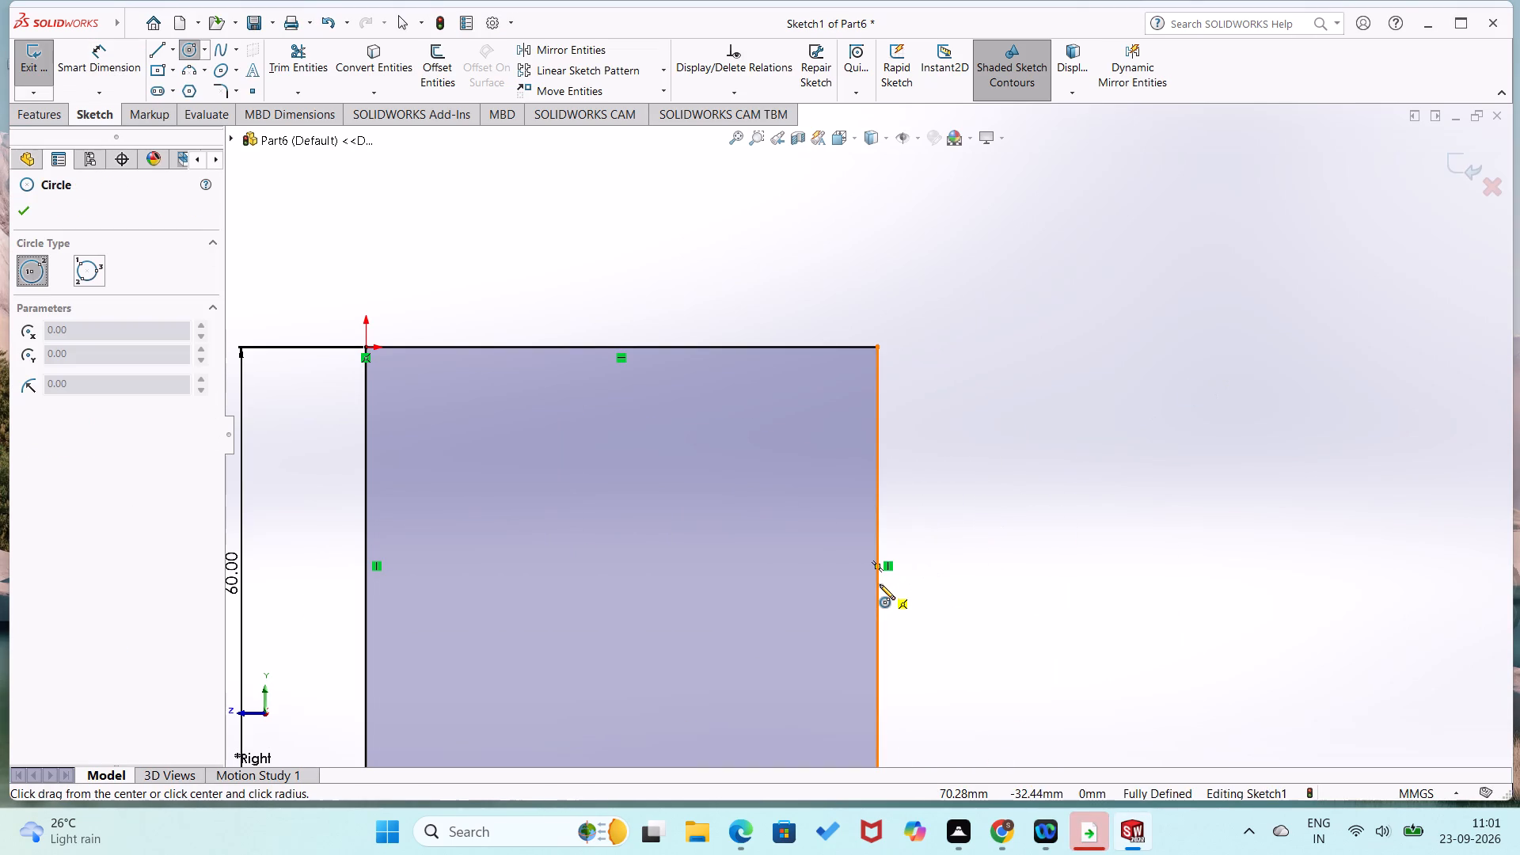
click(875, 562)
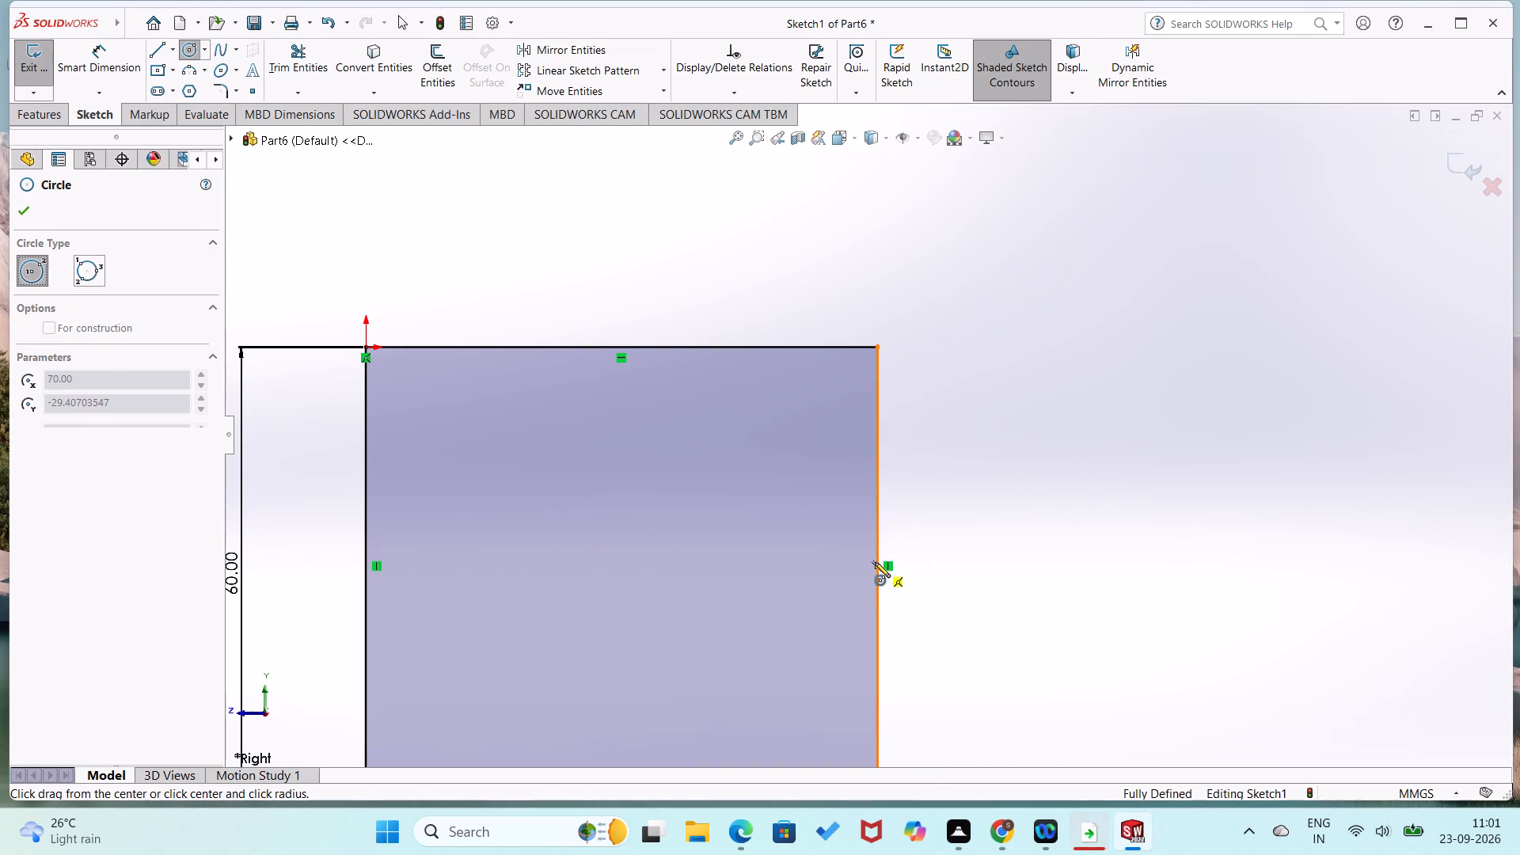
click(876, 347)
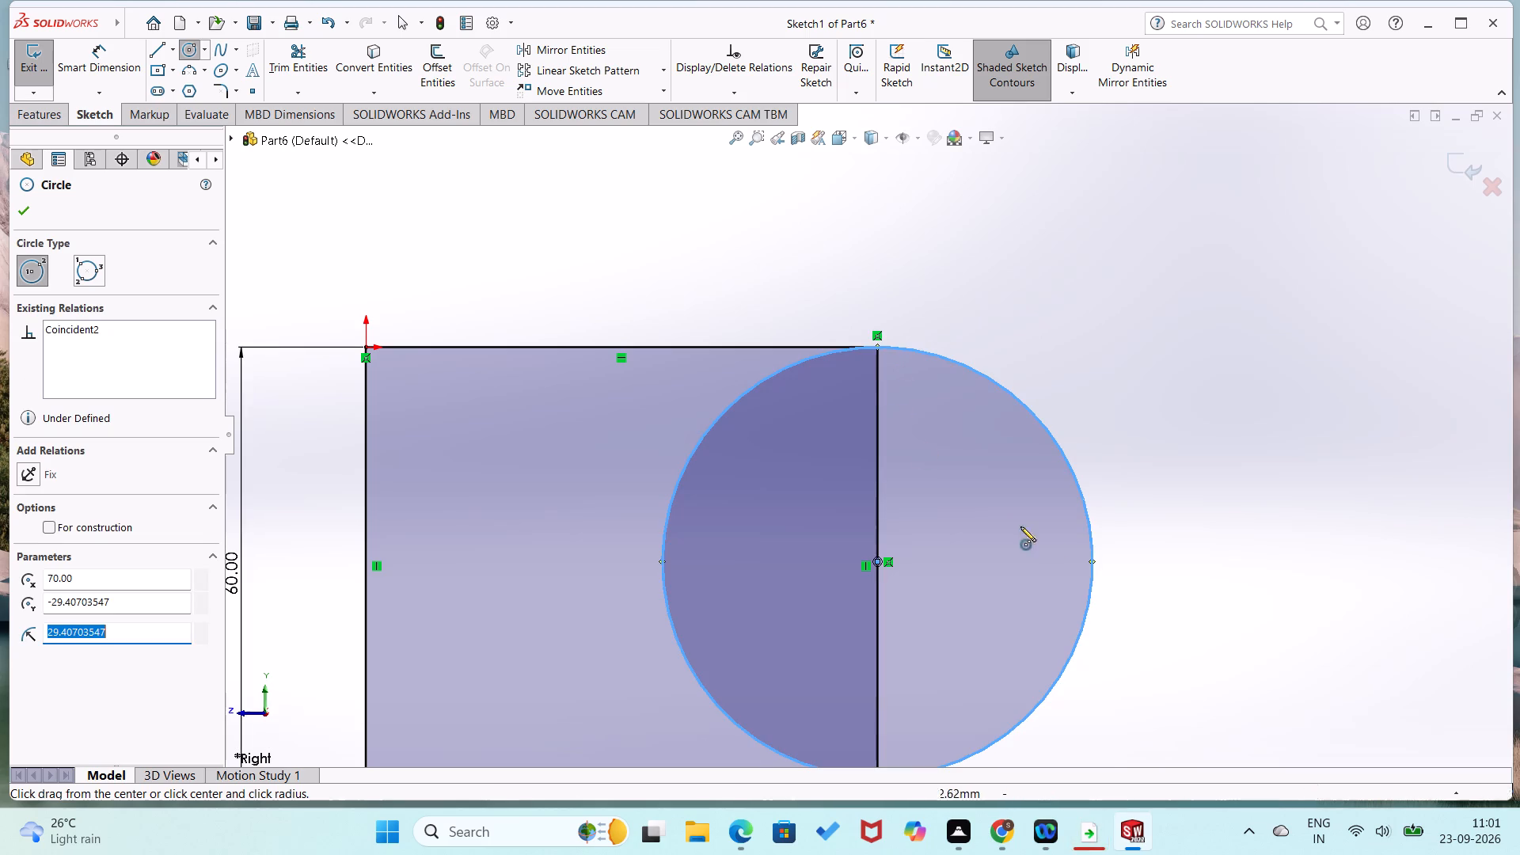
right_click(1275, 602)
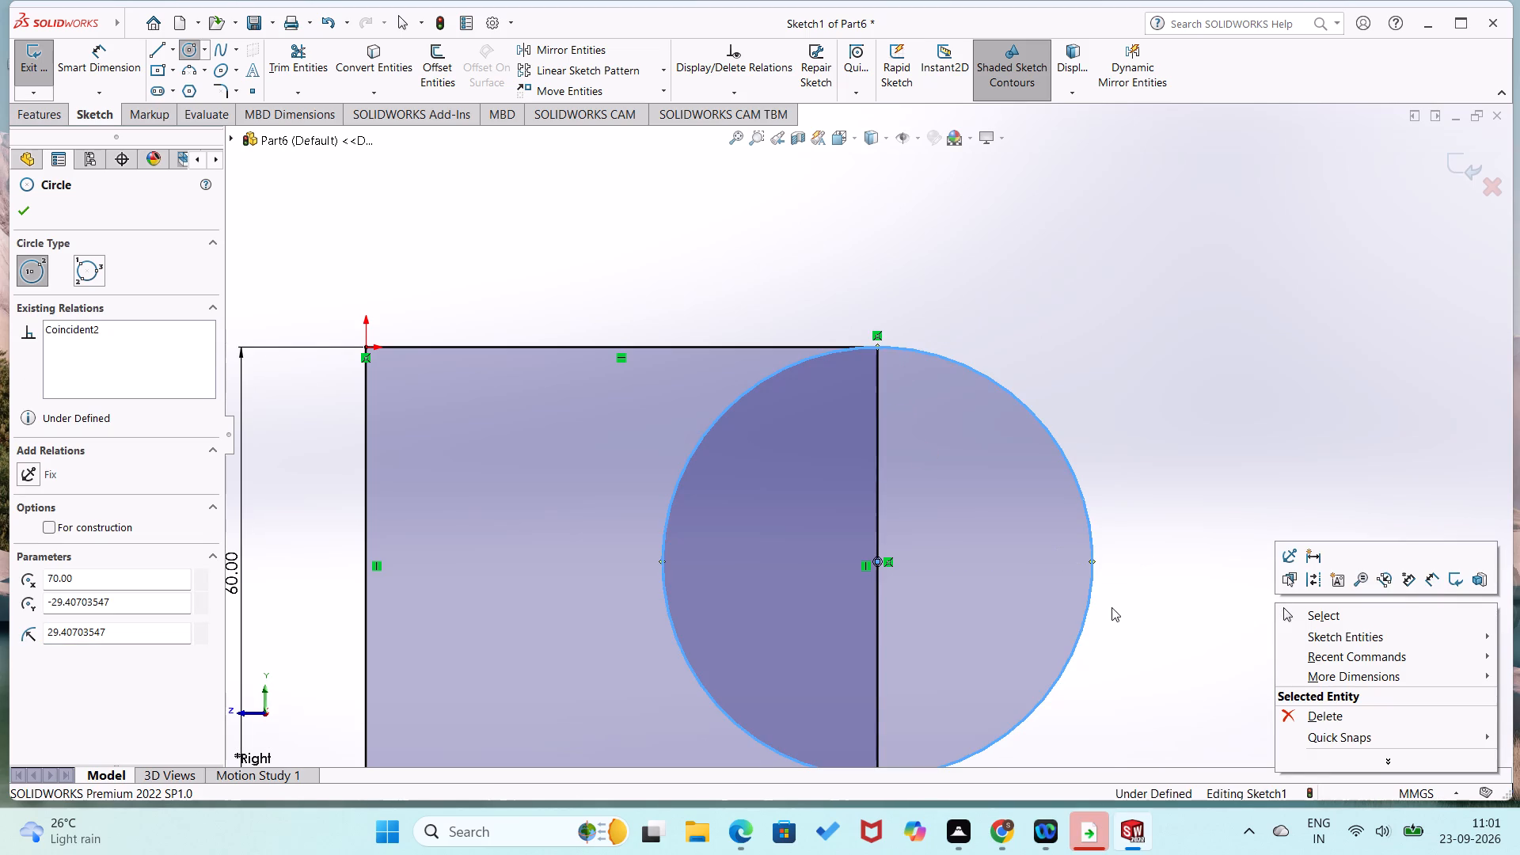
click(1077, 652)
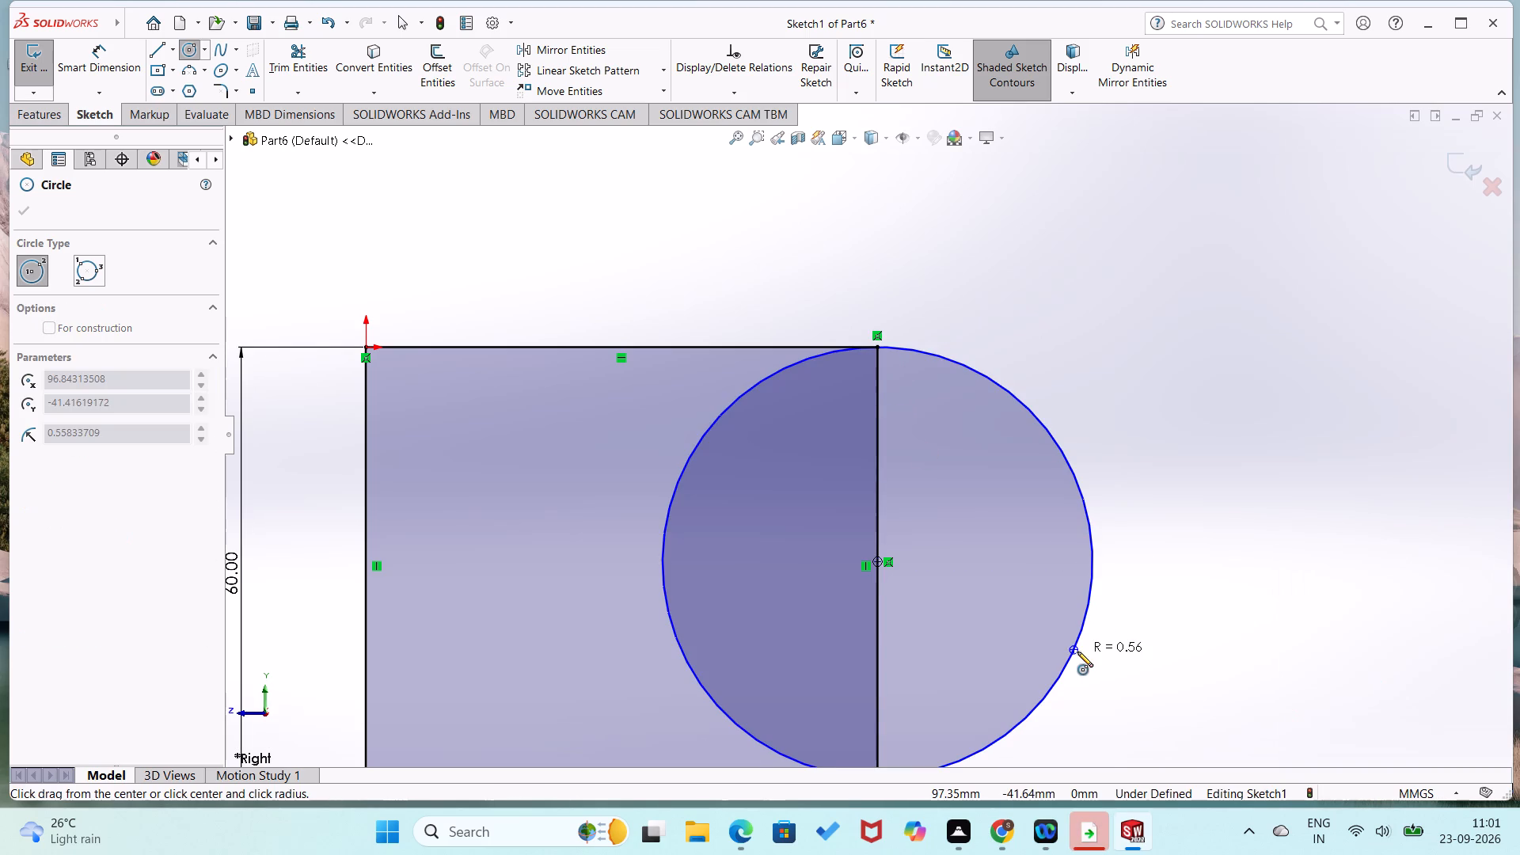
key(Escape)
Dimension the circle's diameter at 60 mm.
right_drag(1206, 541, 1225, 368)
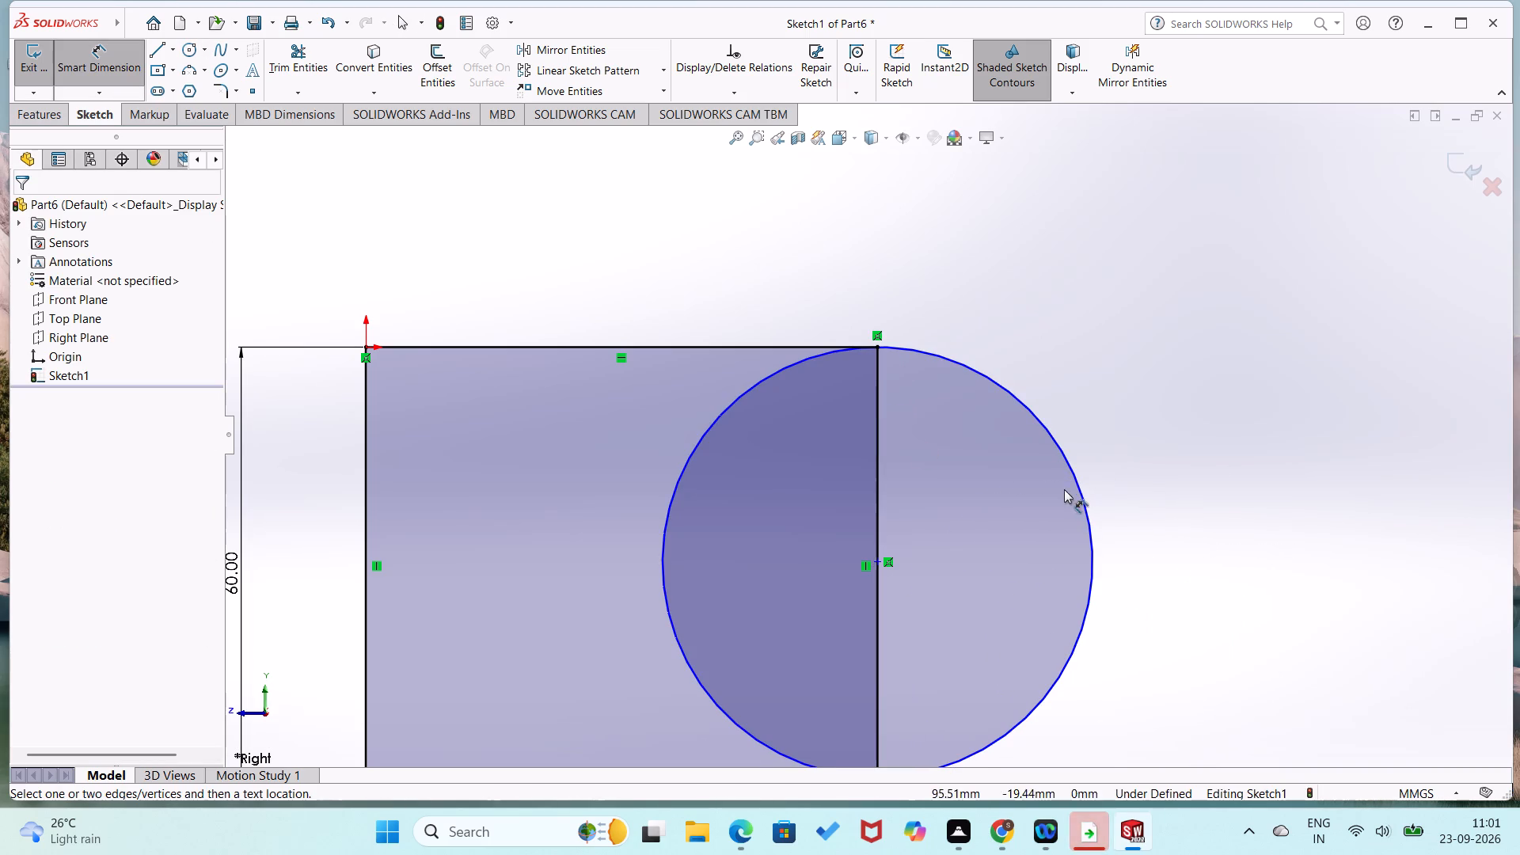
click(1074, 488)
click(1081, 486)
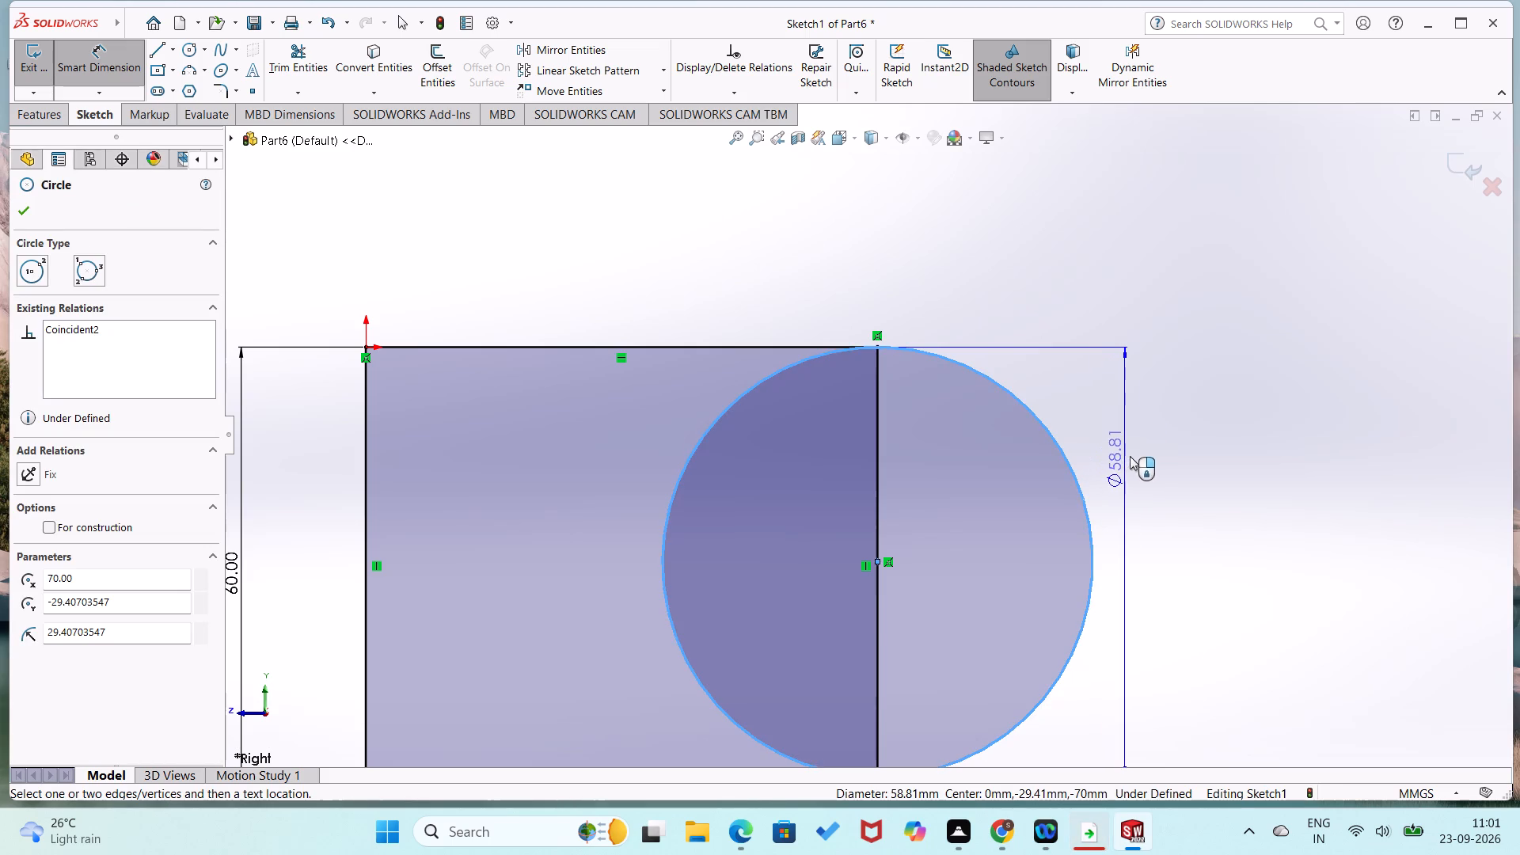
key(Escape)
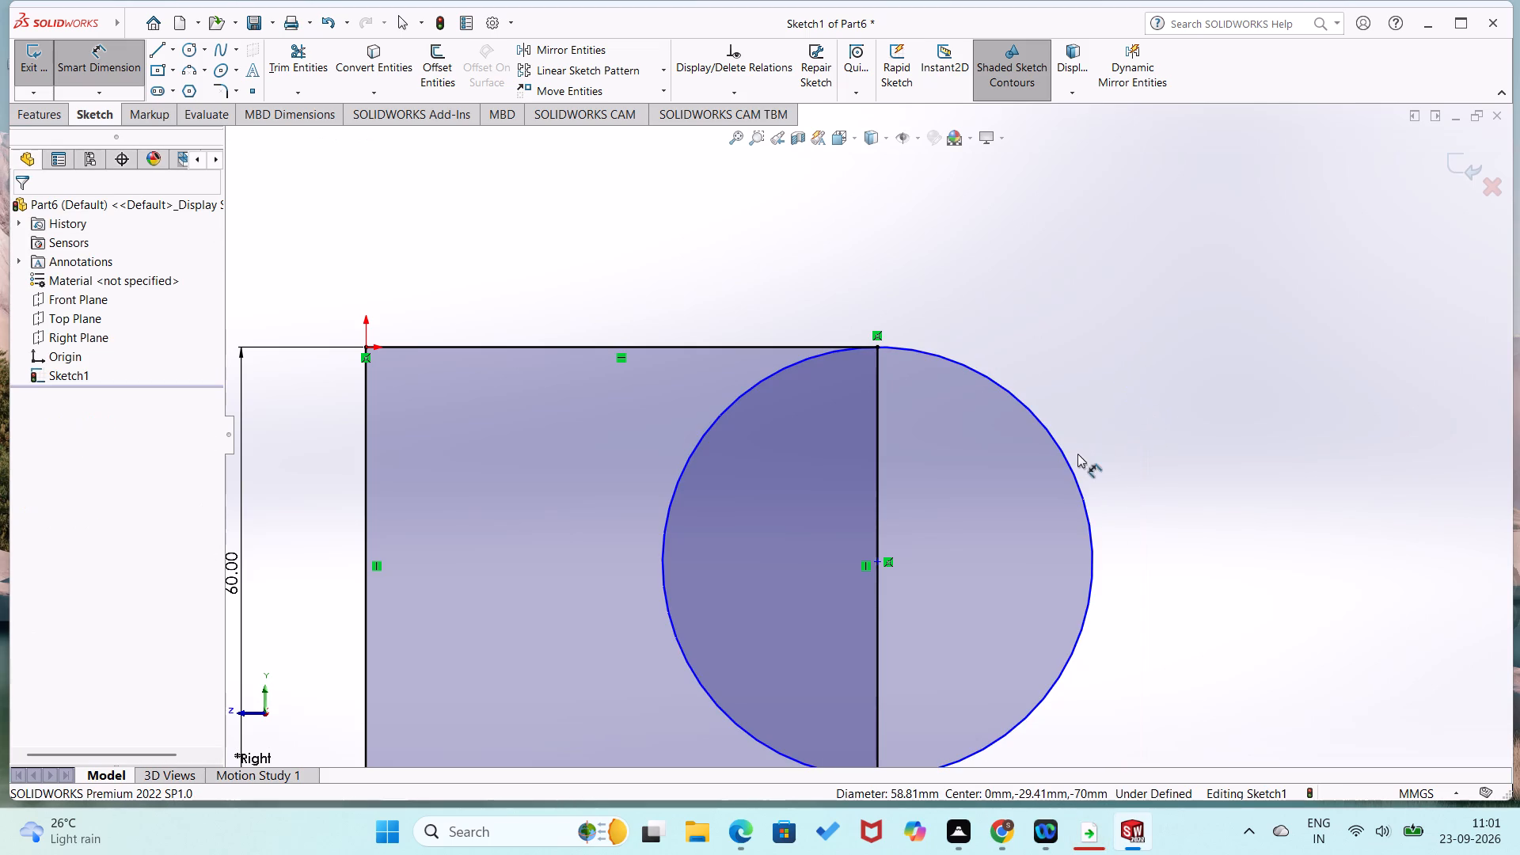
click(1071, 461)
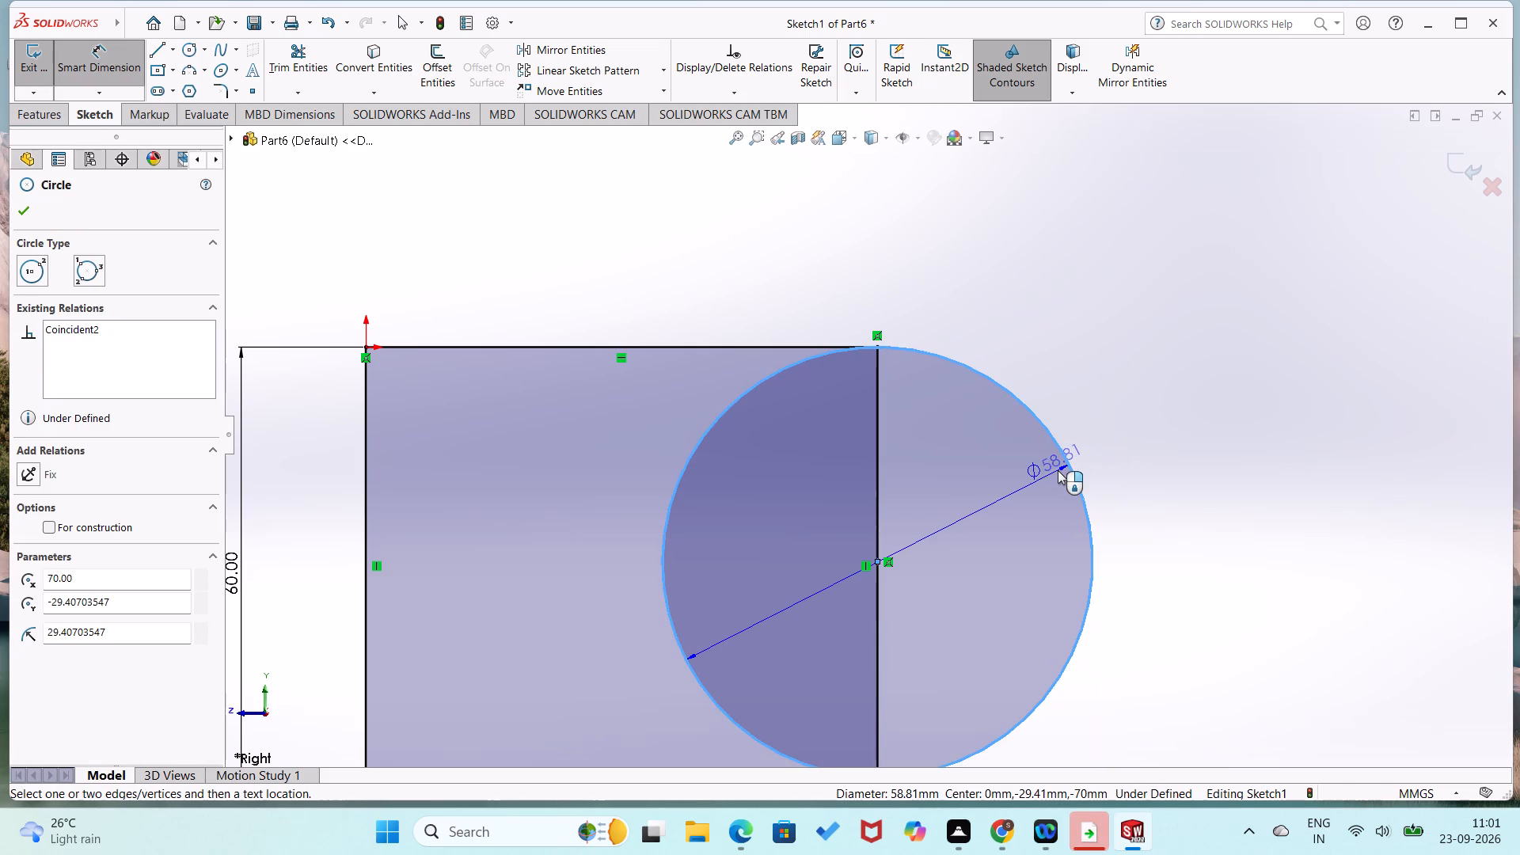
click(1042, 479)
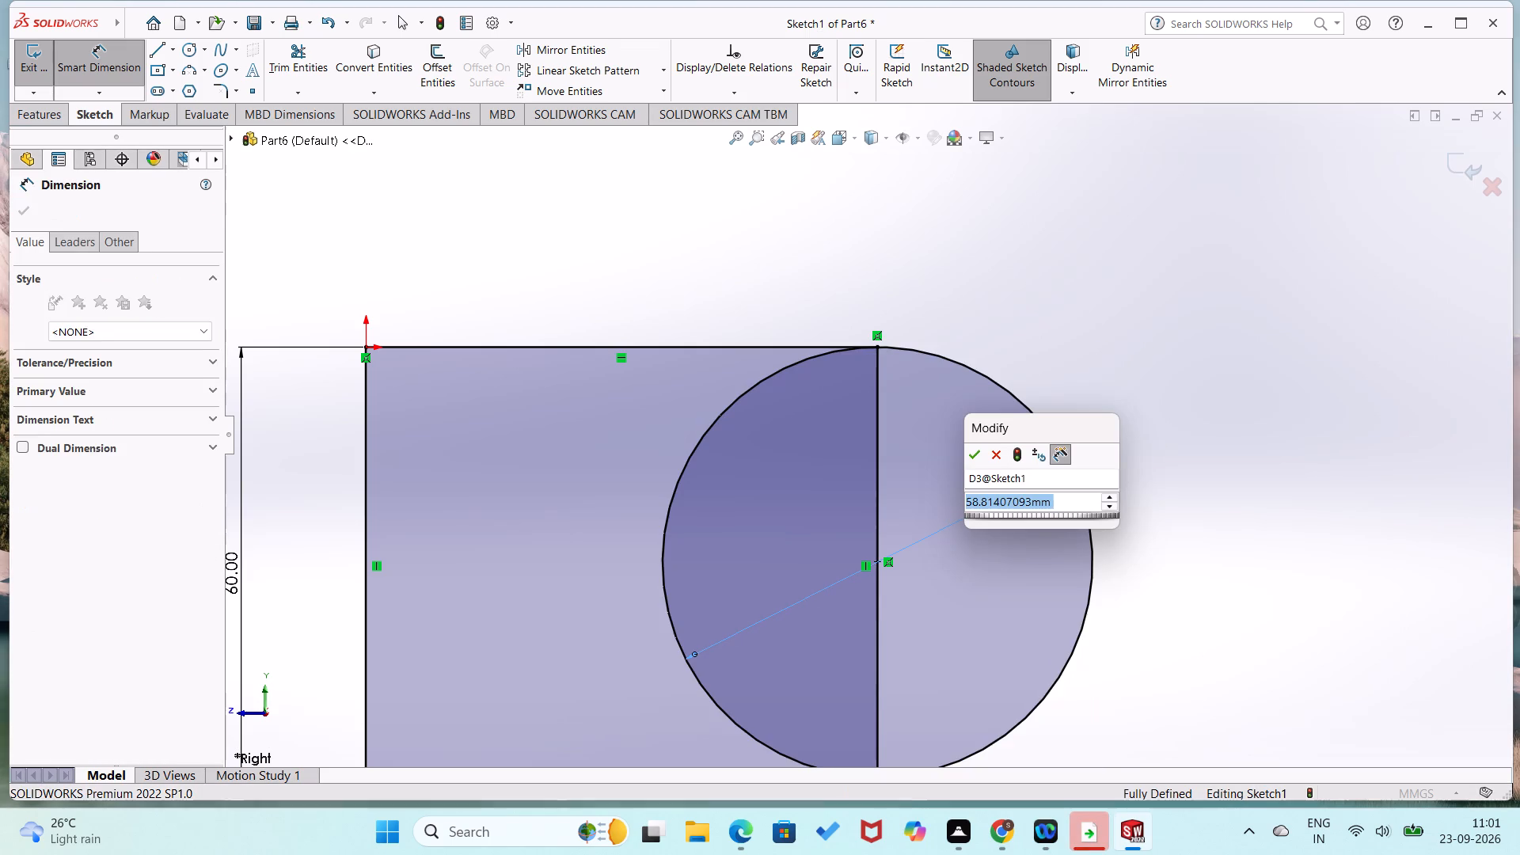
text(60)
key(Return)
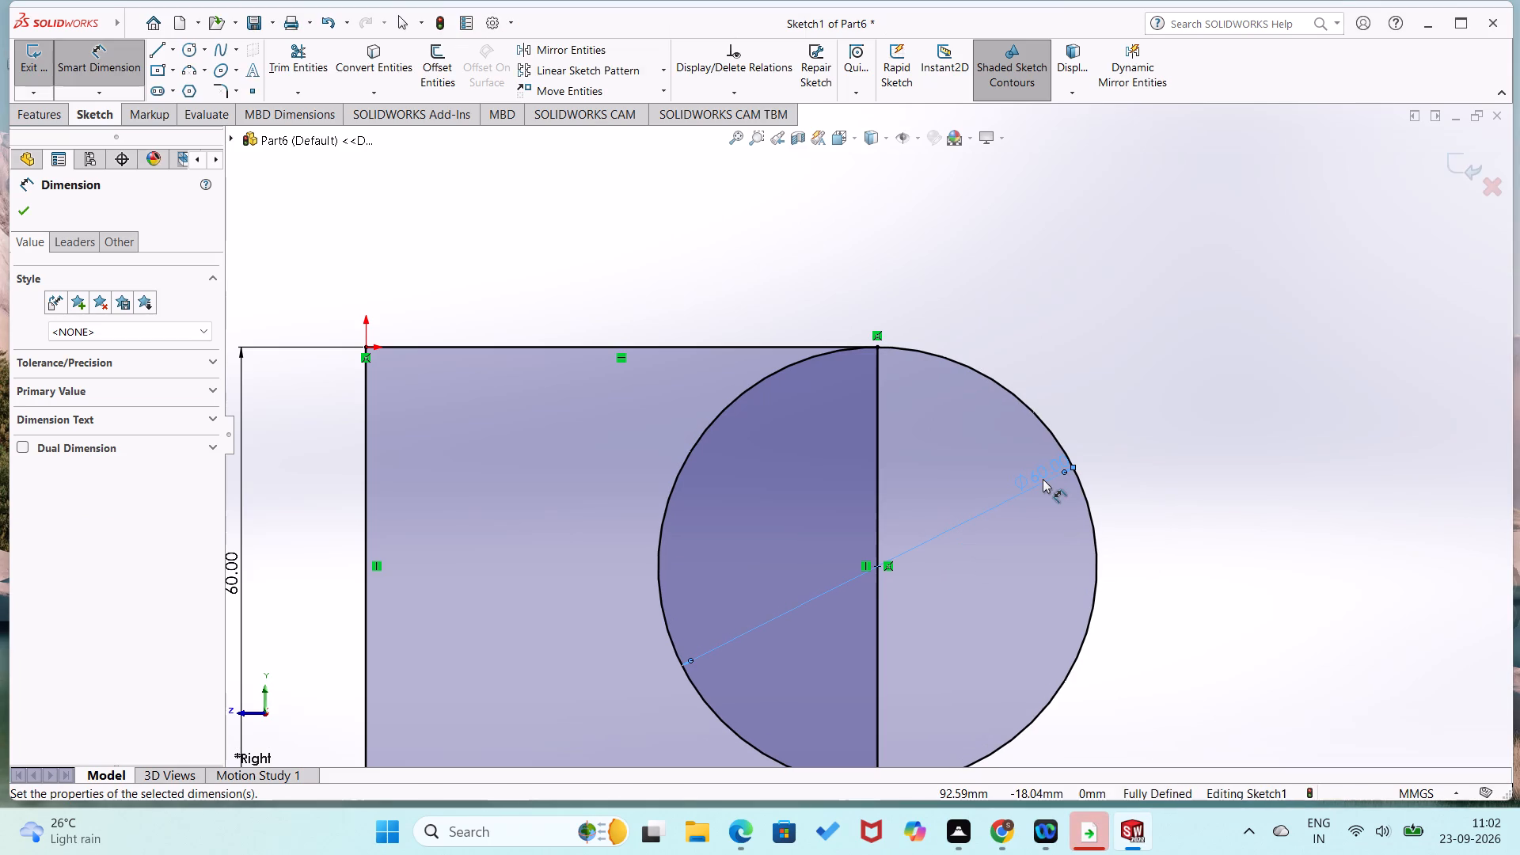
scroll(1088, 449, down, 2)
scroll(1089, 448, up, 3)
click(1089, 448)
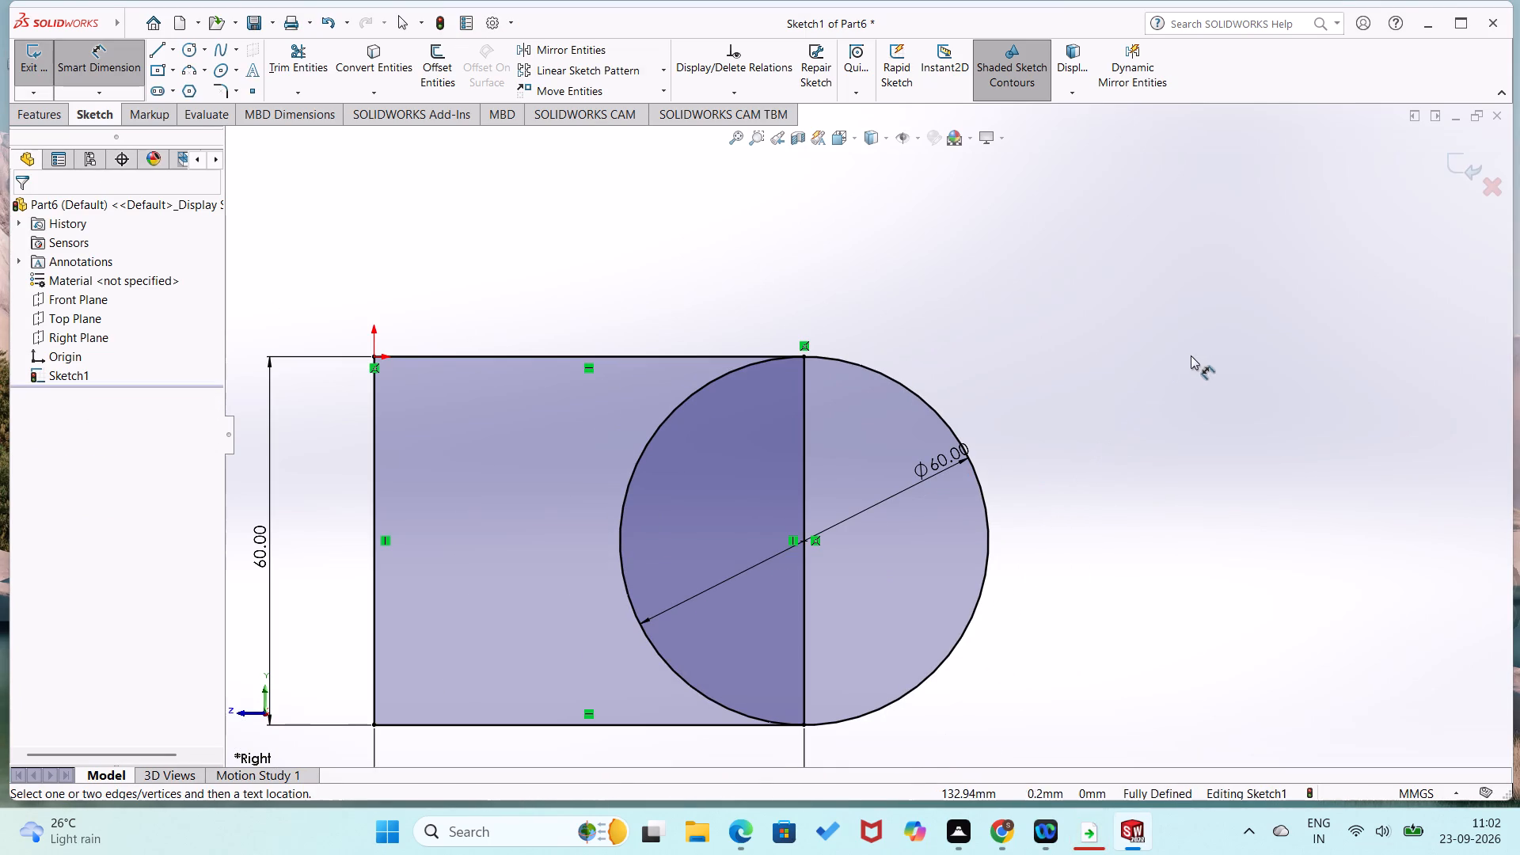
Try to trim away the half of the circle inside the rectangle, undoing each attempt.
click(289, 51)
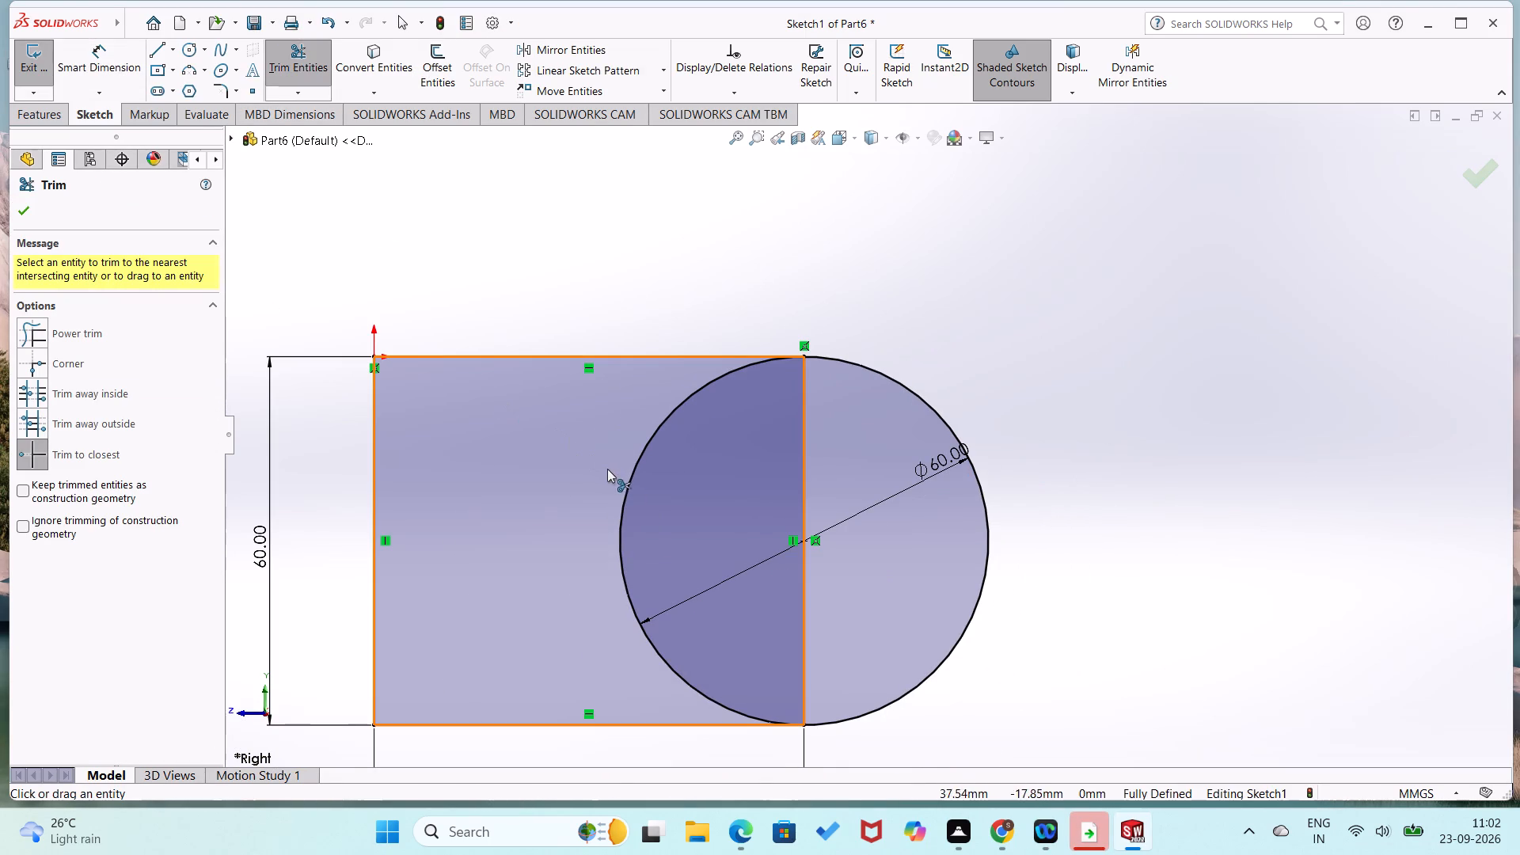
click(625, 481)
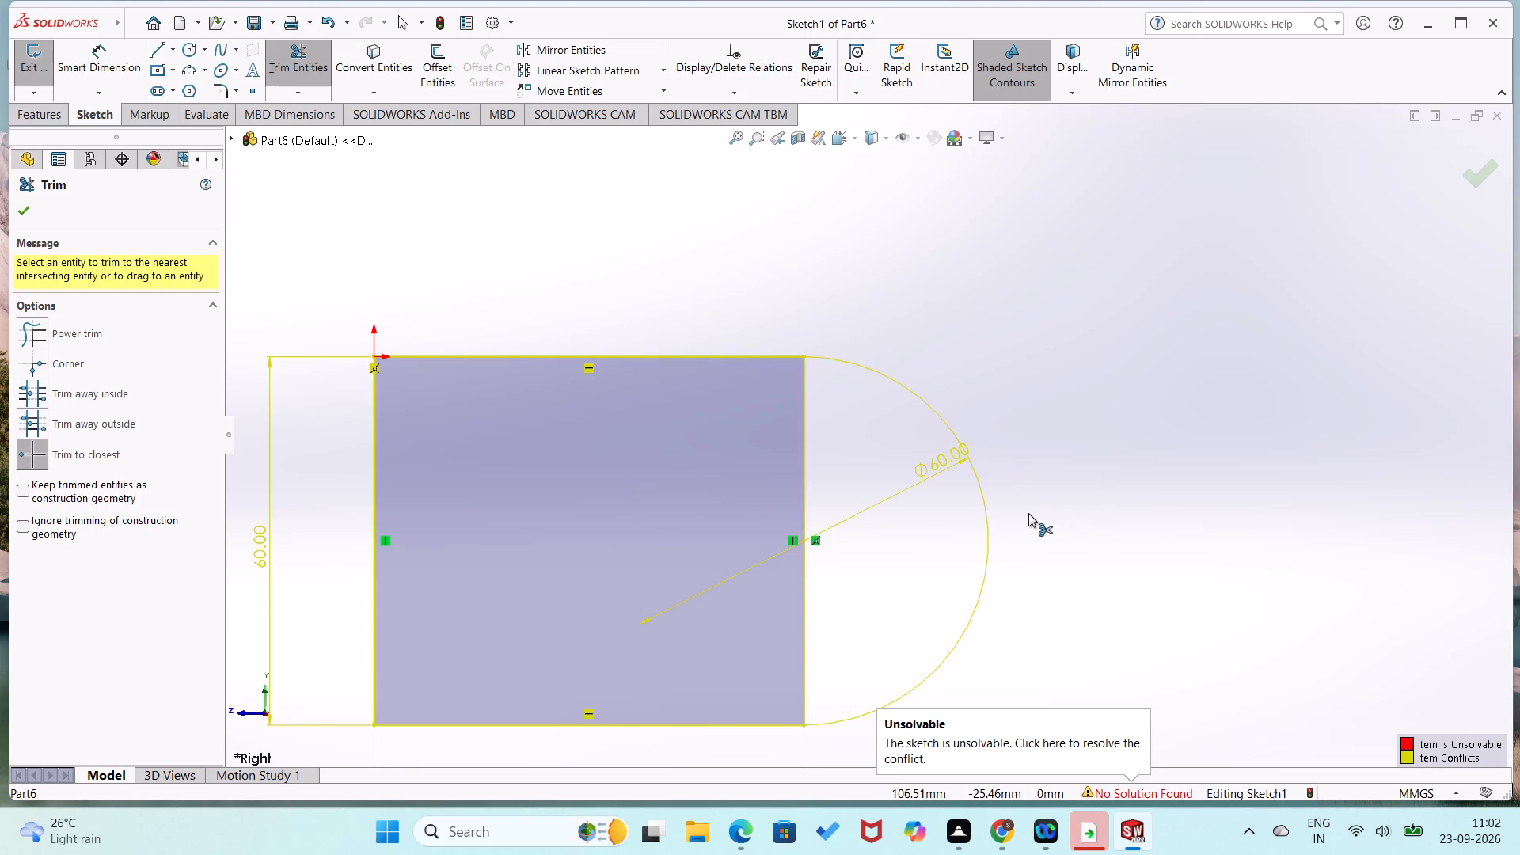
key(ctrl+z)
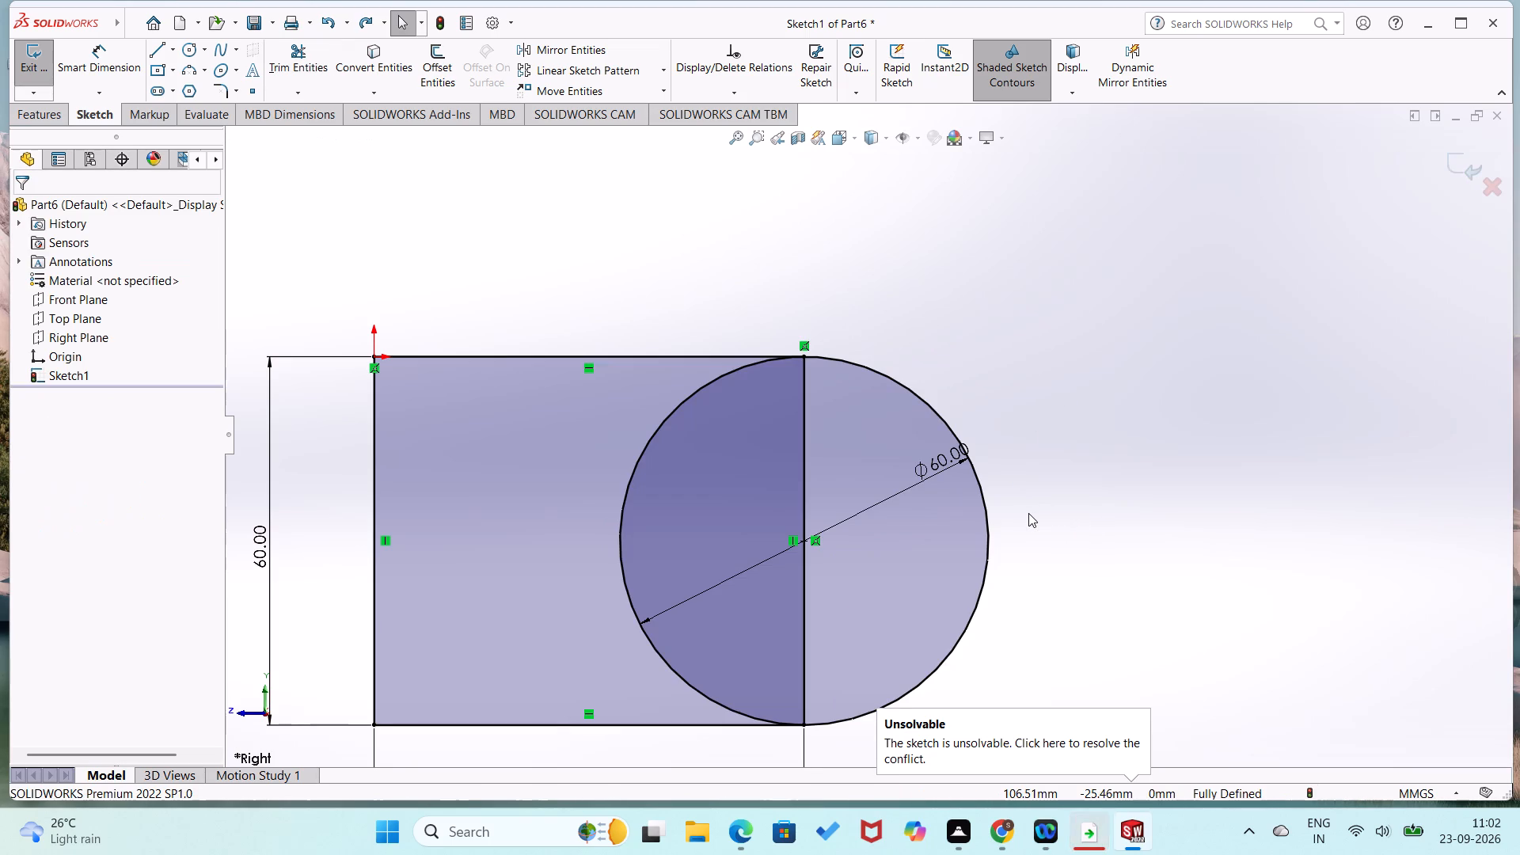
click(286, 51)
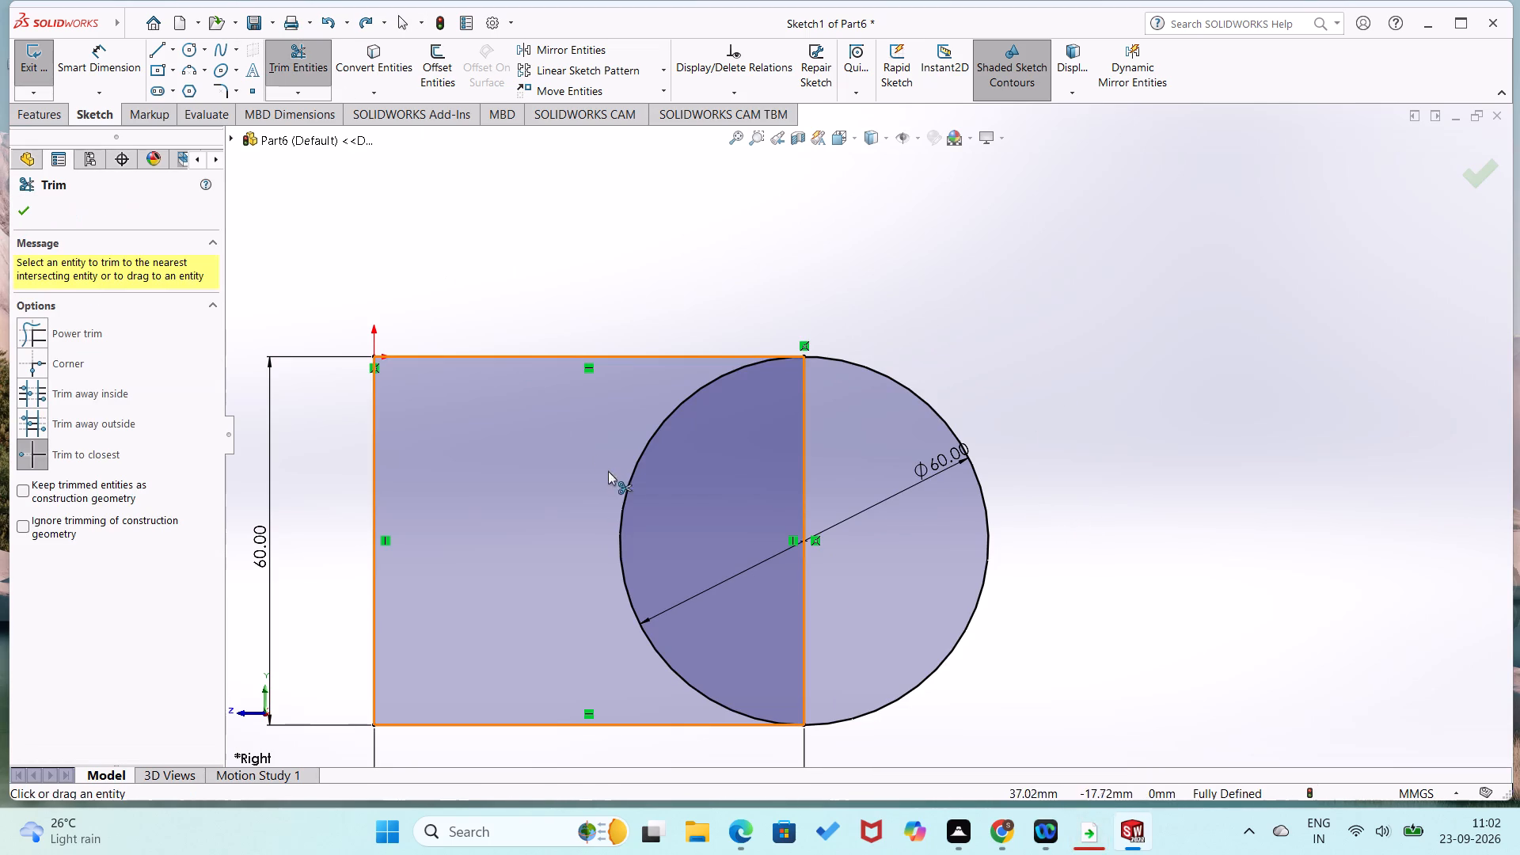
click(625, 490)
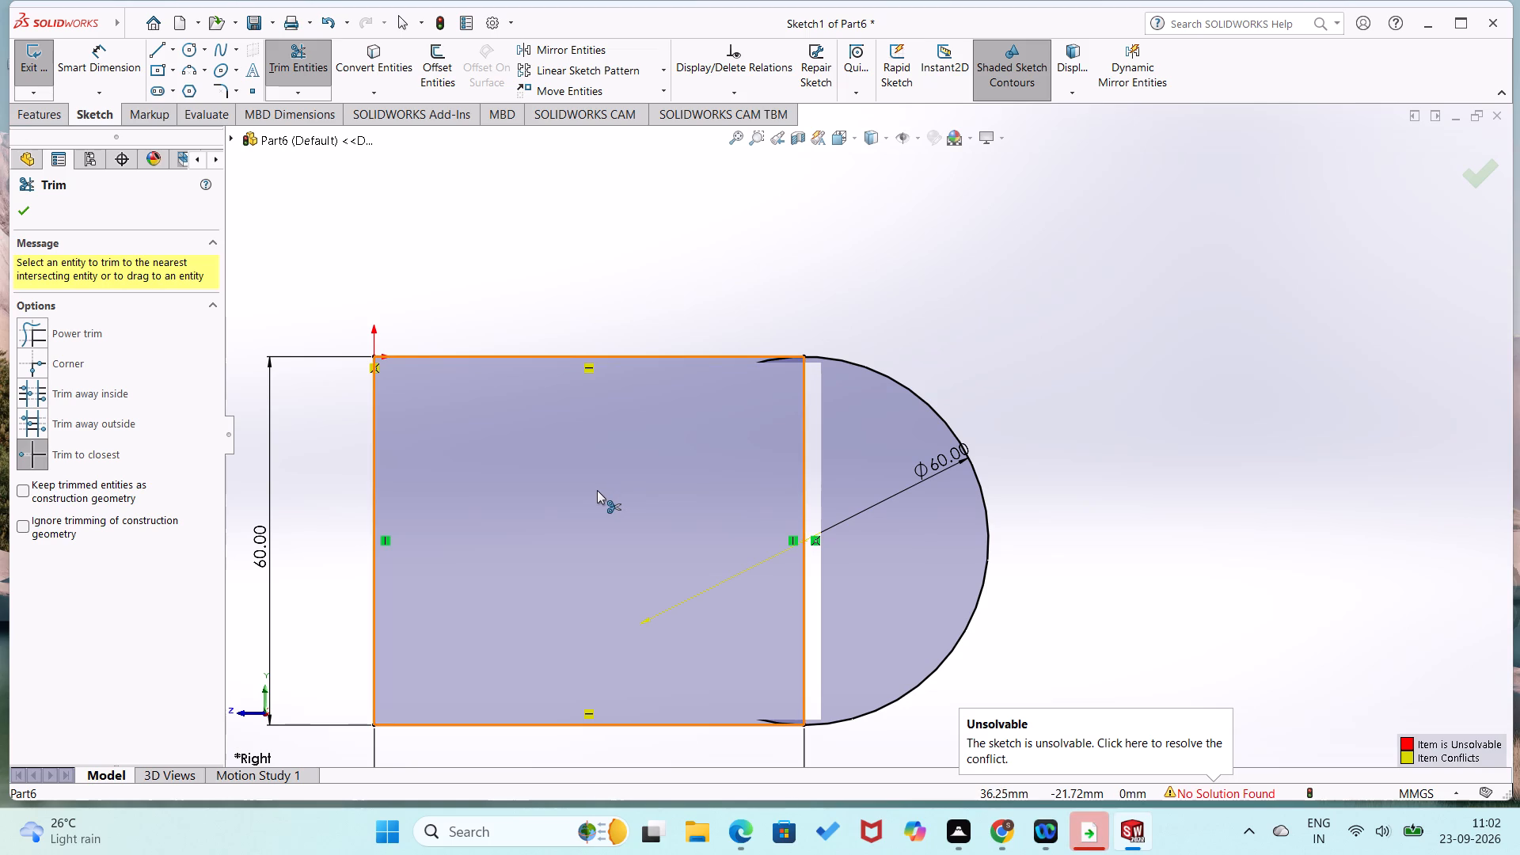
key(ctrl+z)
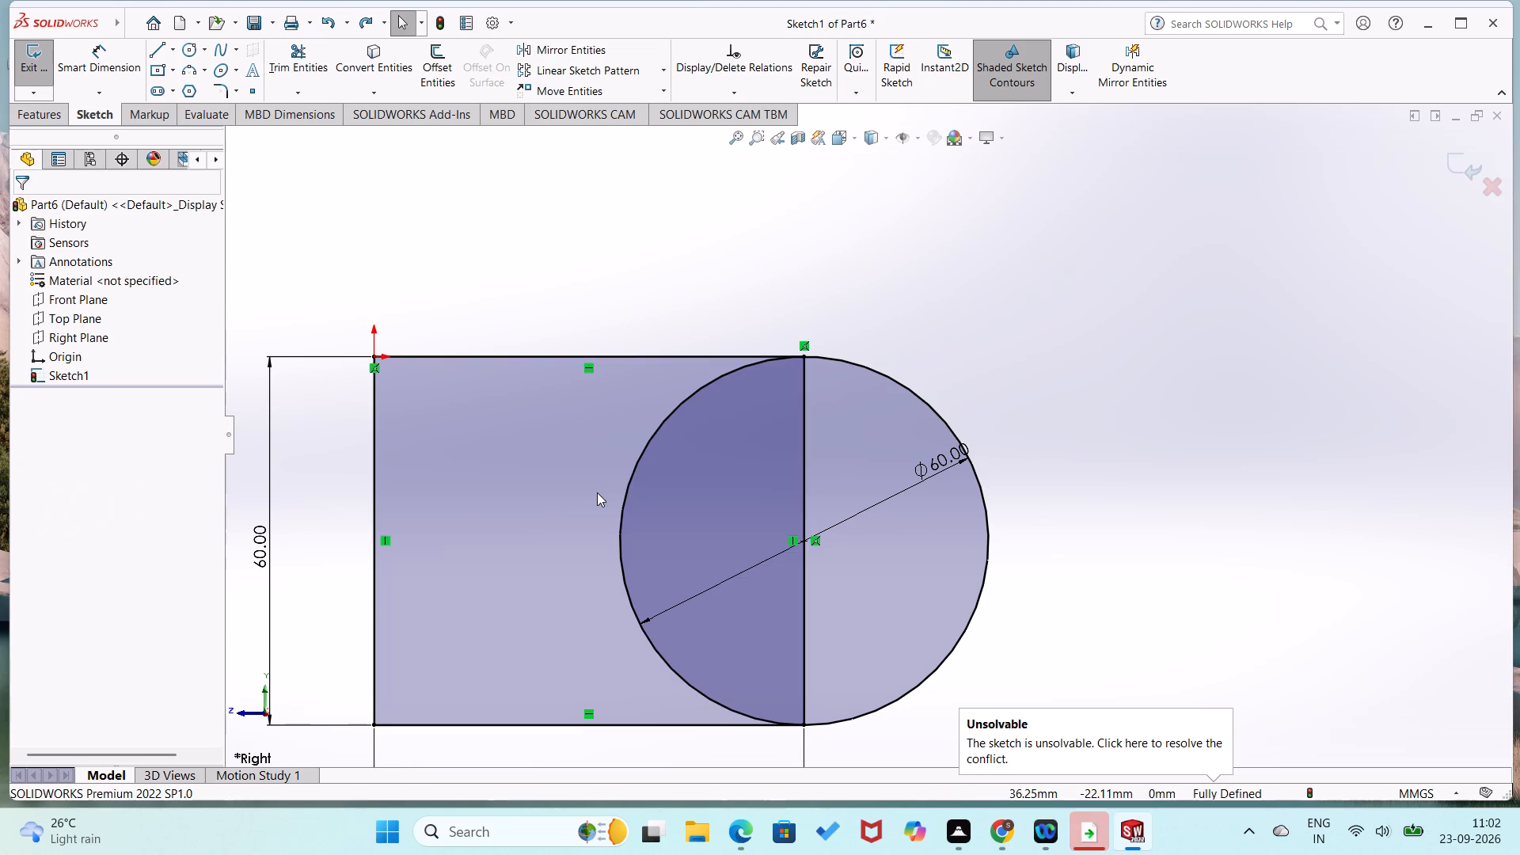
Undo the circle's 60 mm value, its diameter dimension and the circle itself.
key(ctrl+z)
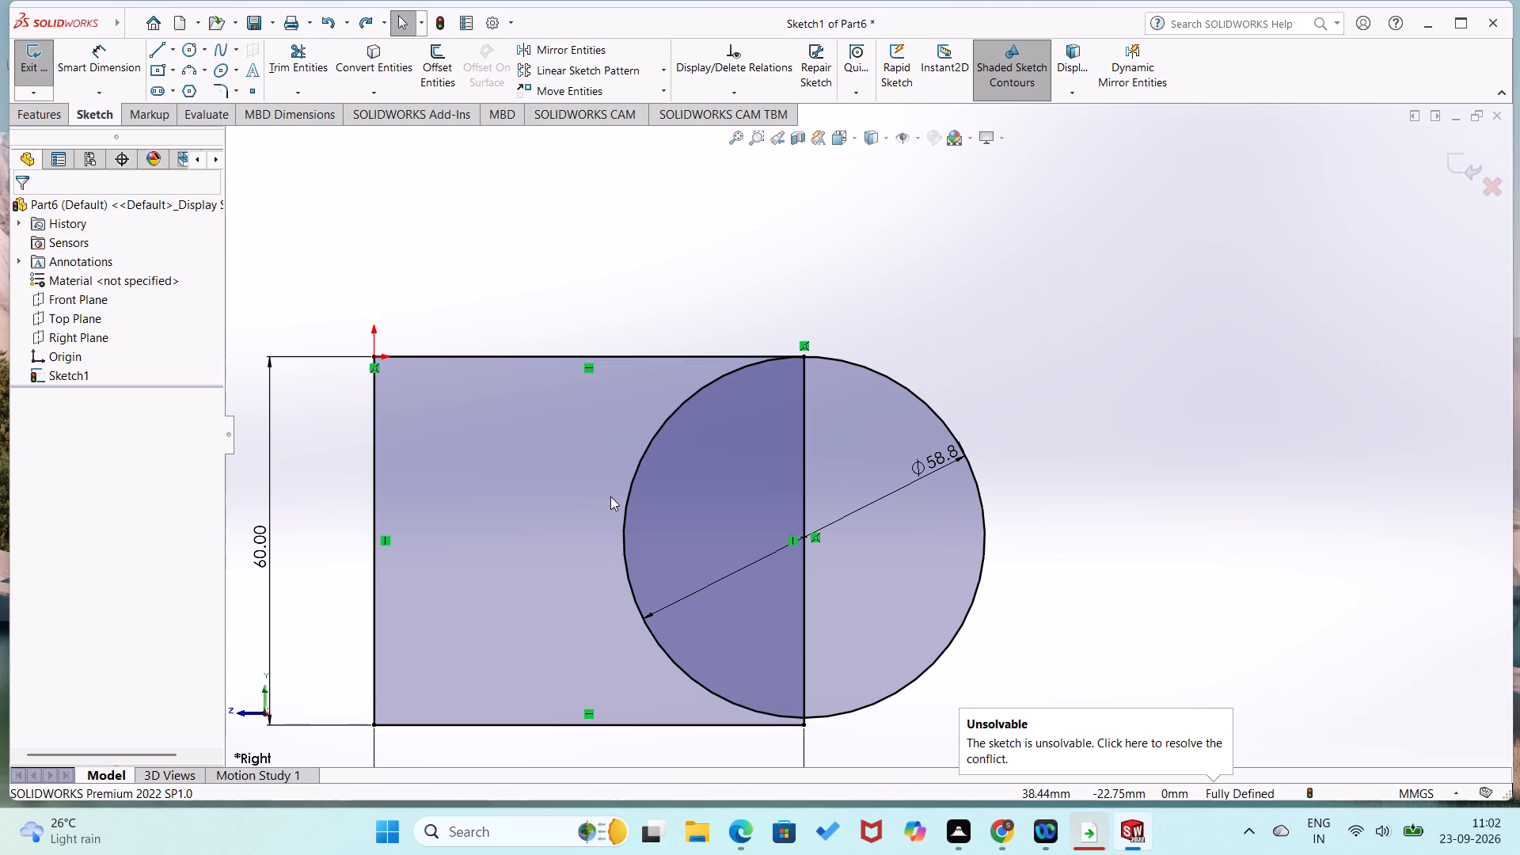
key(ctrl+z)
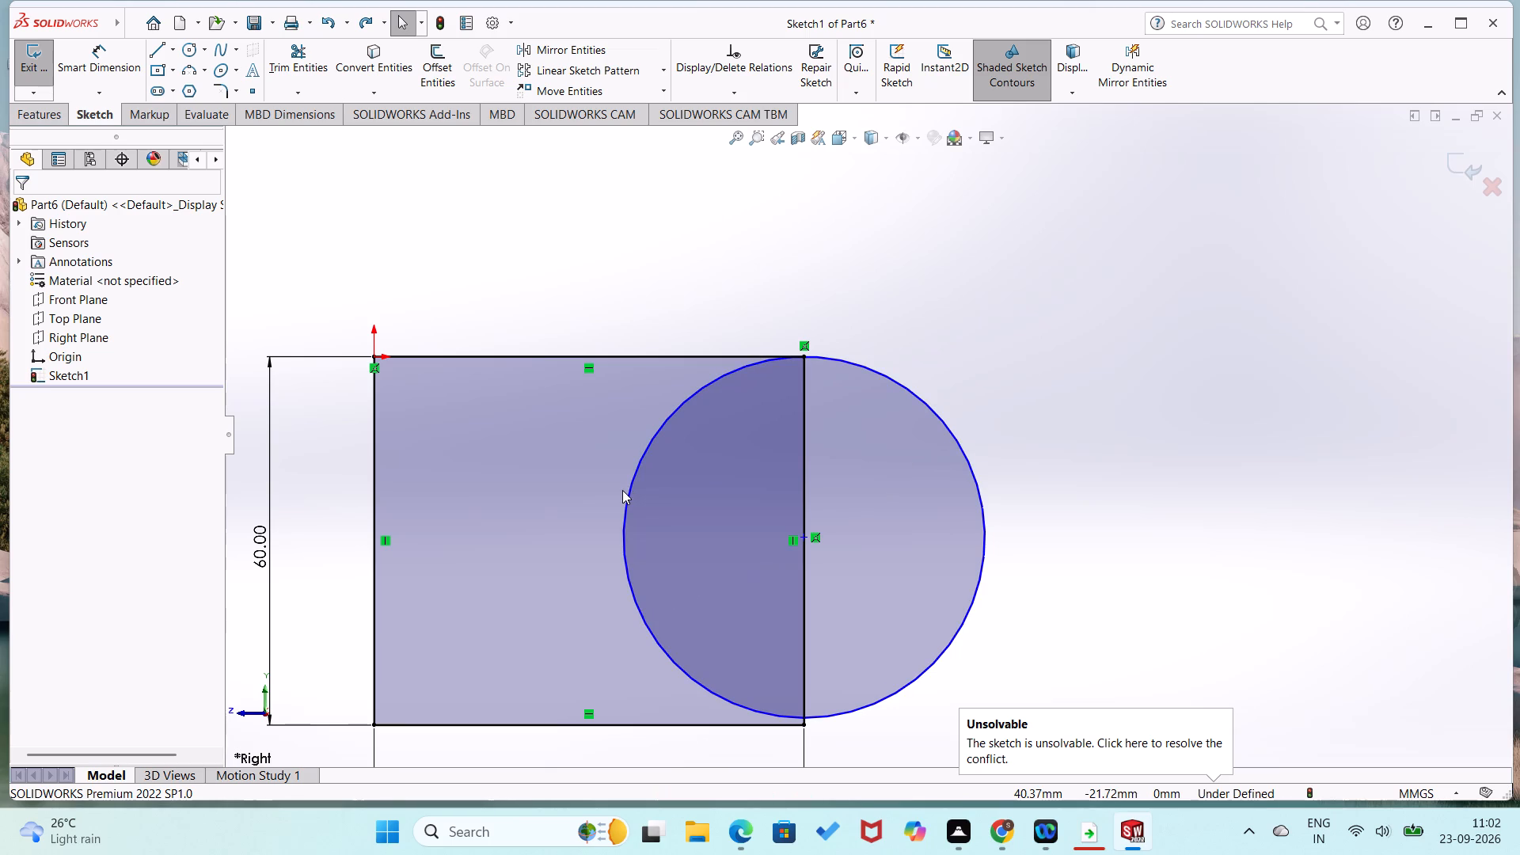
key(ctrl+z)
Draw a 180° tangent arc of 30 mm radius outward from the rectangle's upper-right corner to its lower-right corner.
right_click(936, 370)
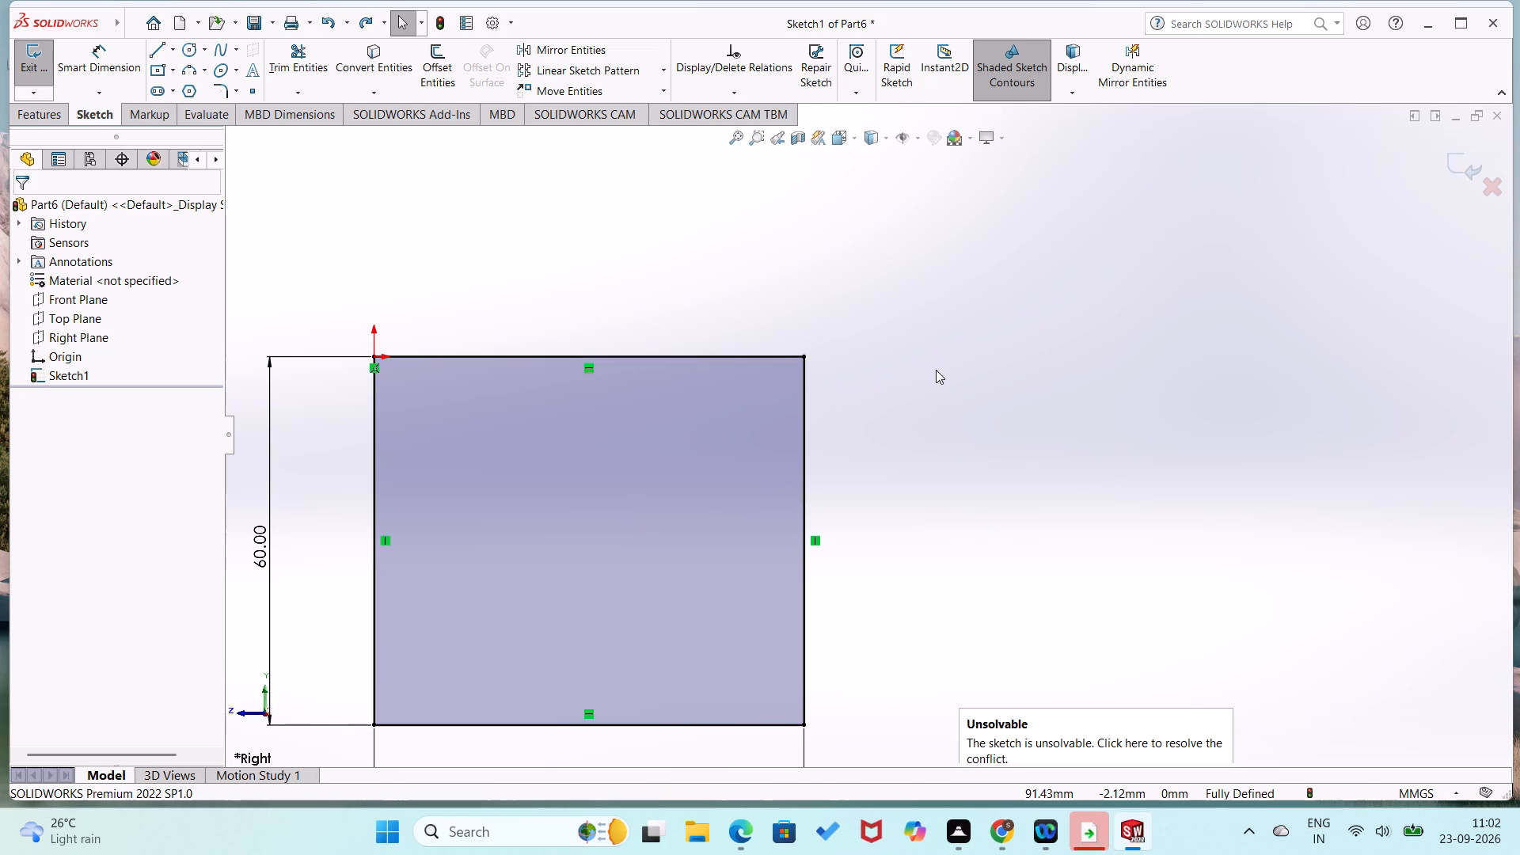
right_drag(1091, 264, 992, 325)
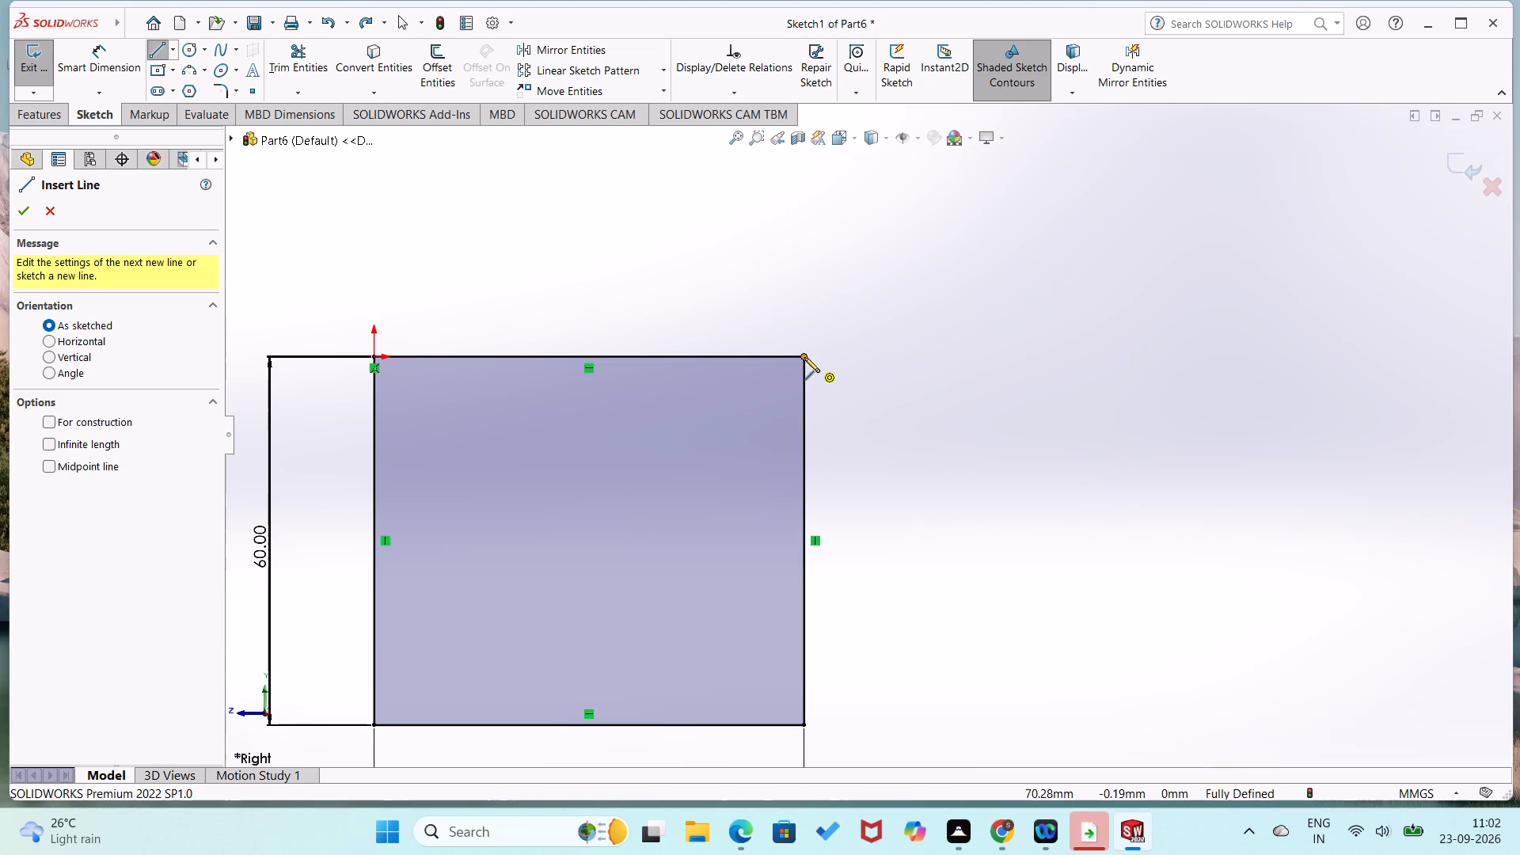
click(804, 356)
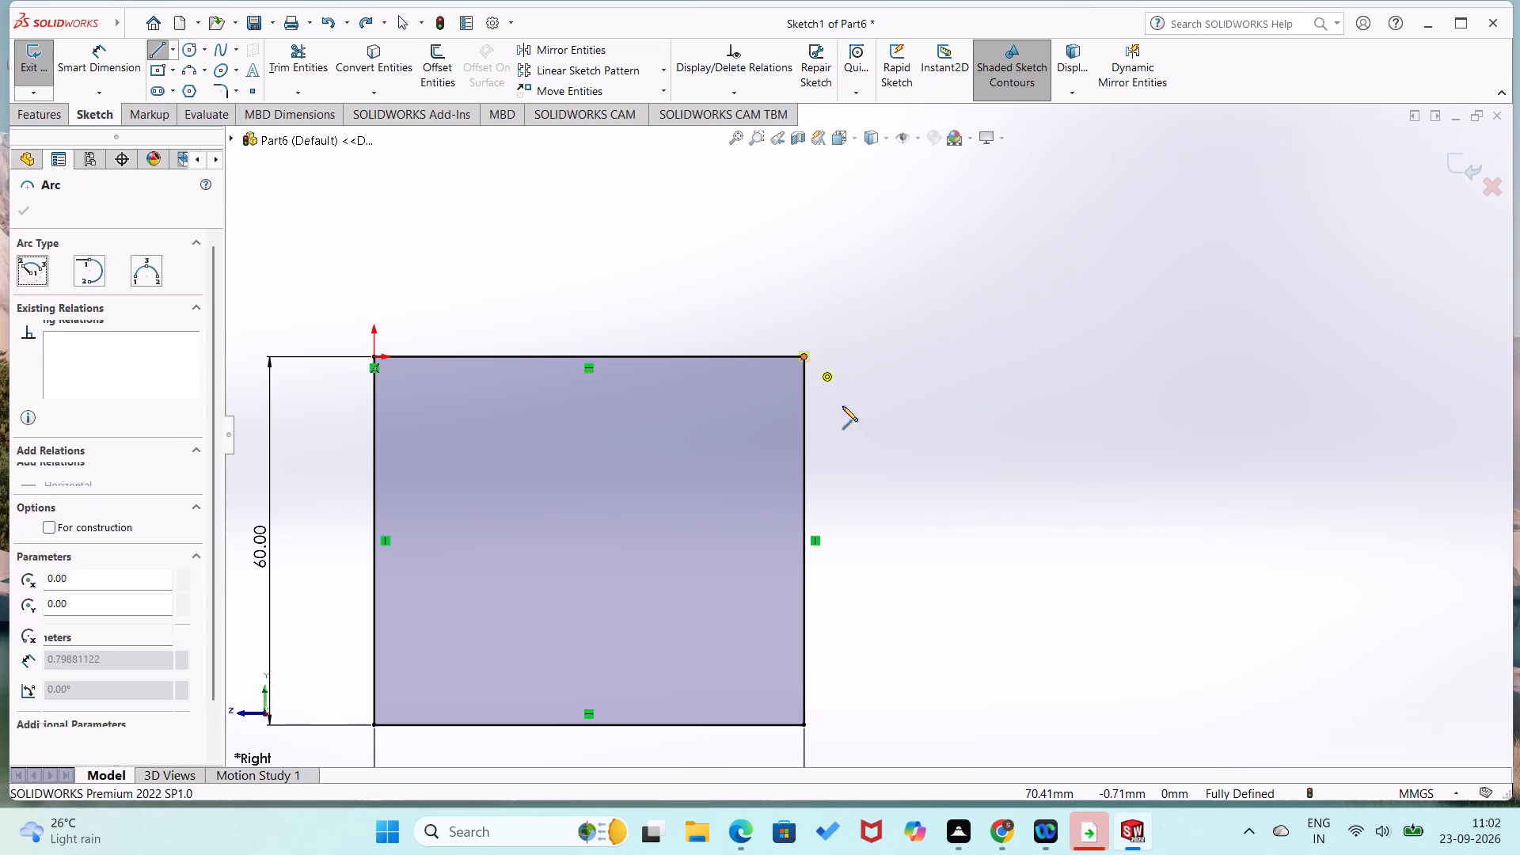
click(805, 725)
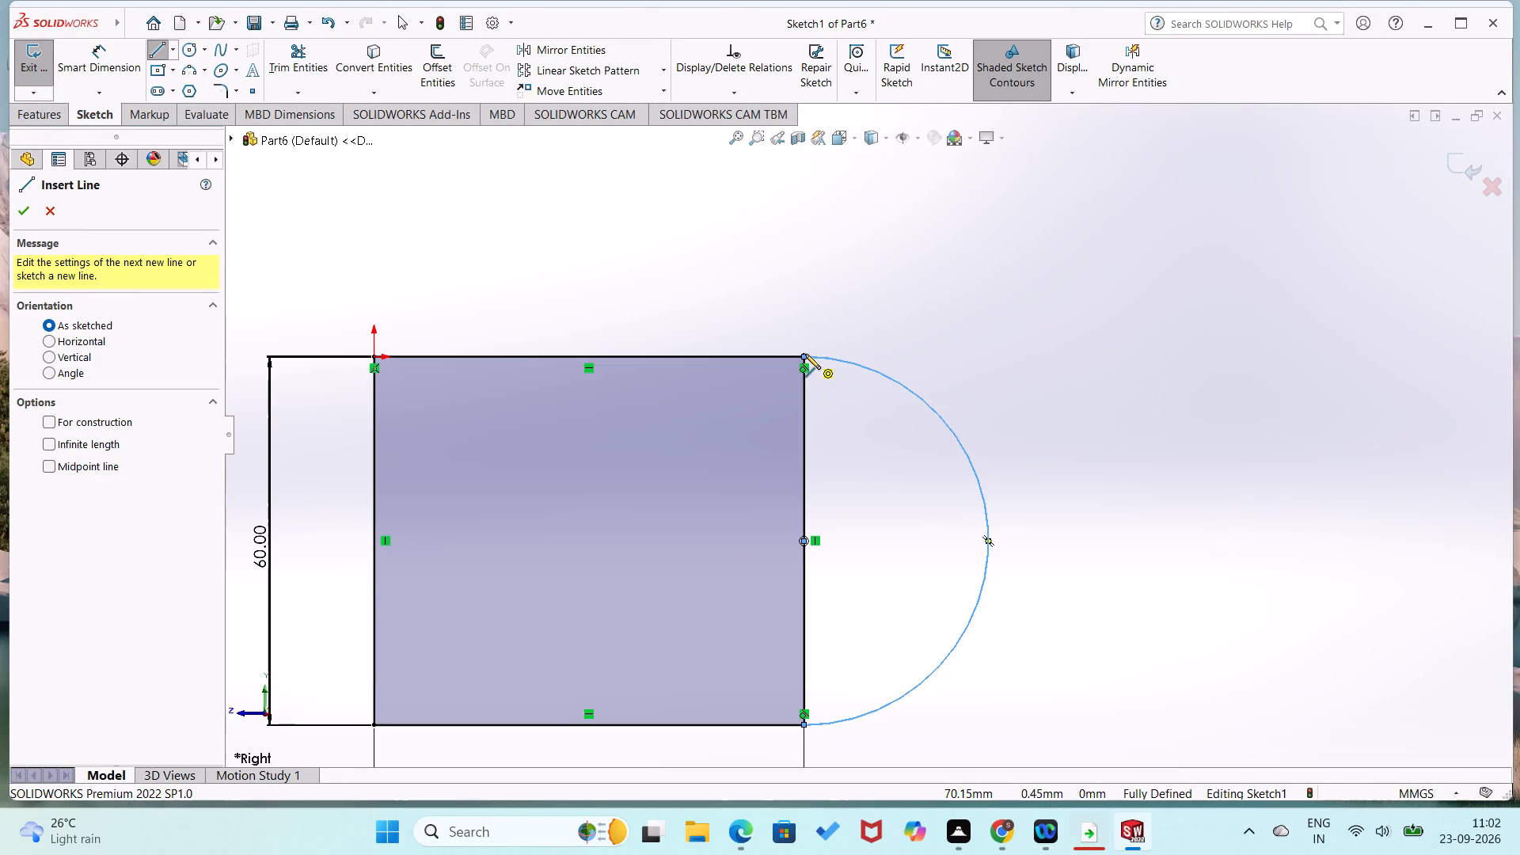
click(805, 354)
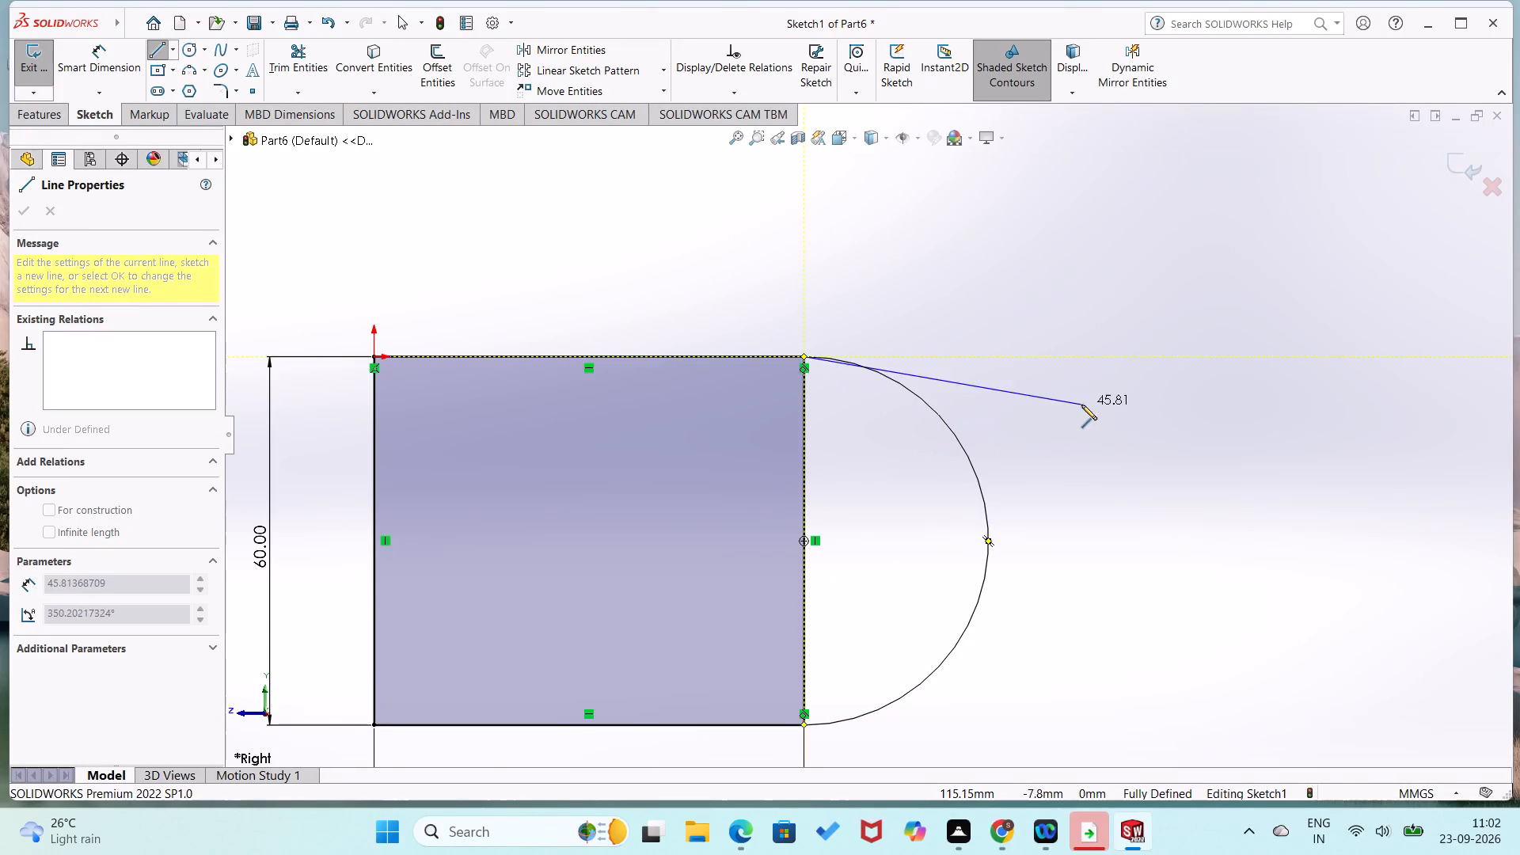
right_drag(1081, 405, 1111, 241)
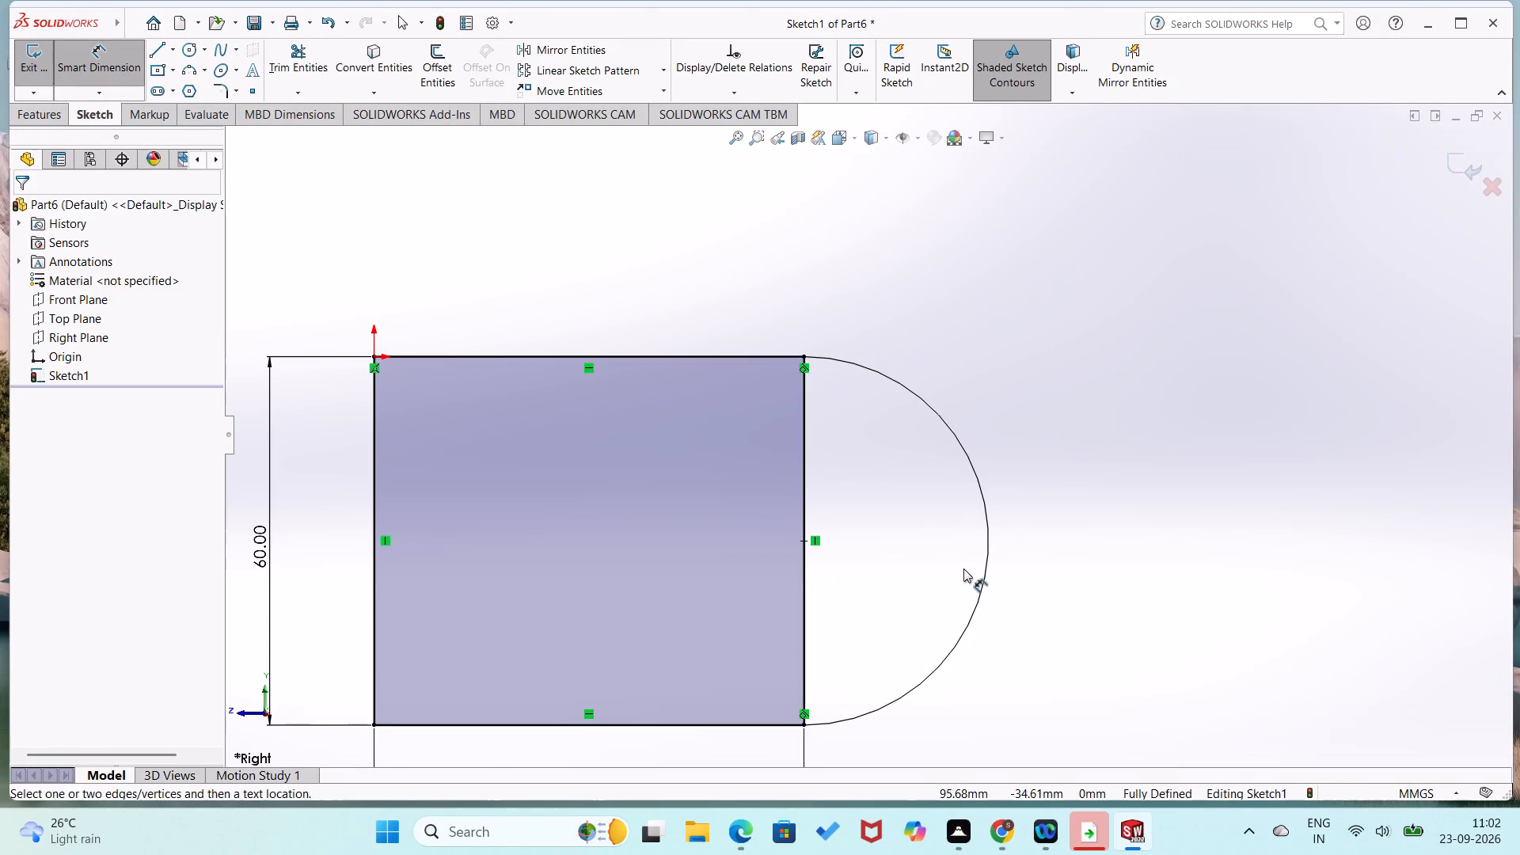
Undo the tangent arc and the last change to the rectangle's width.
right_click(986, 555)
click(1047, 370)
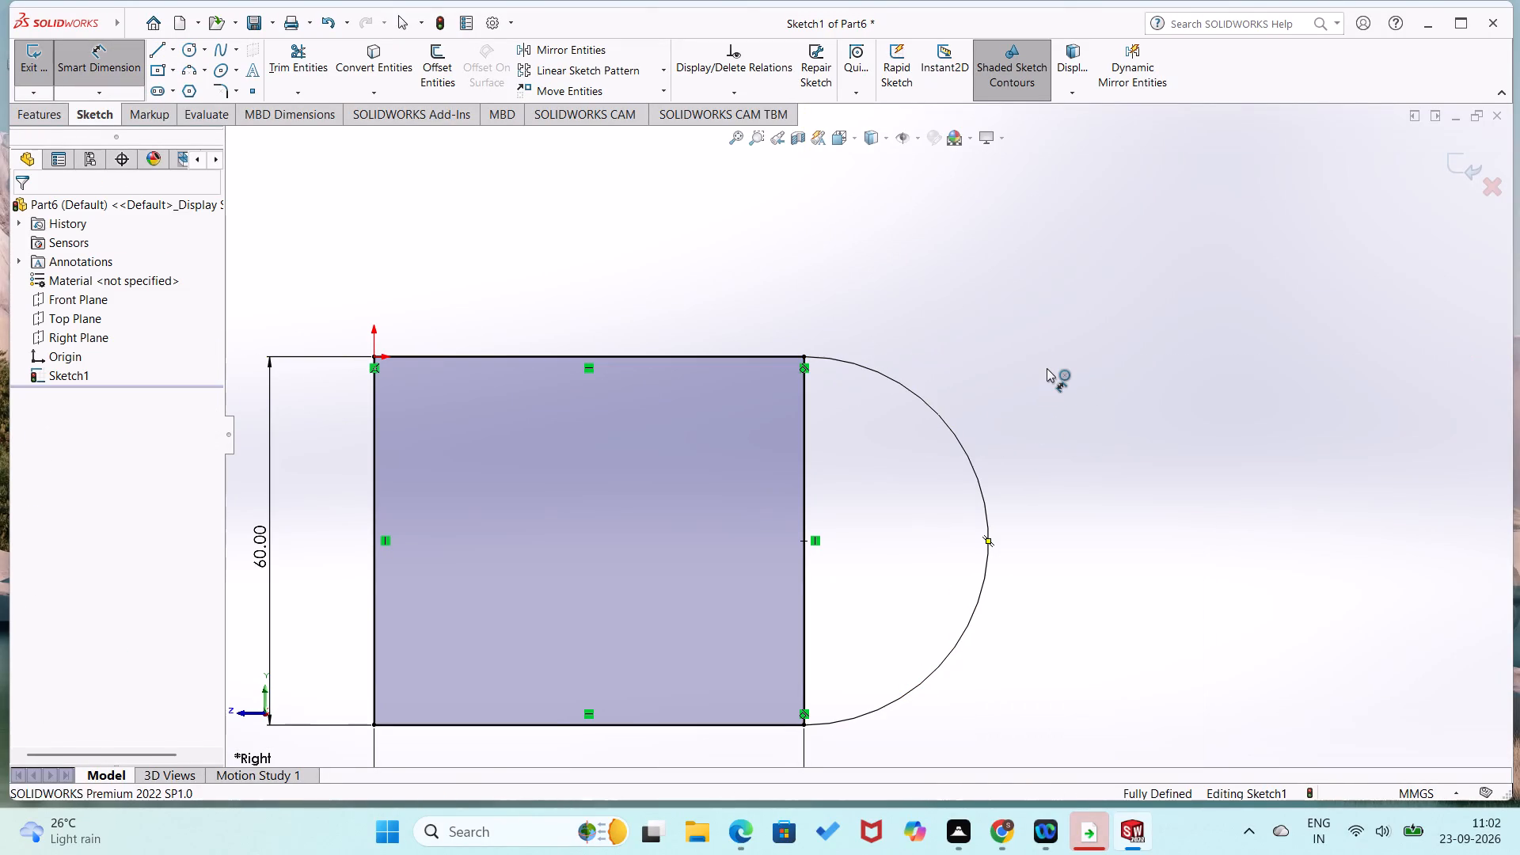
key(ctrl+z)
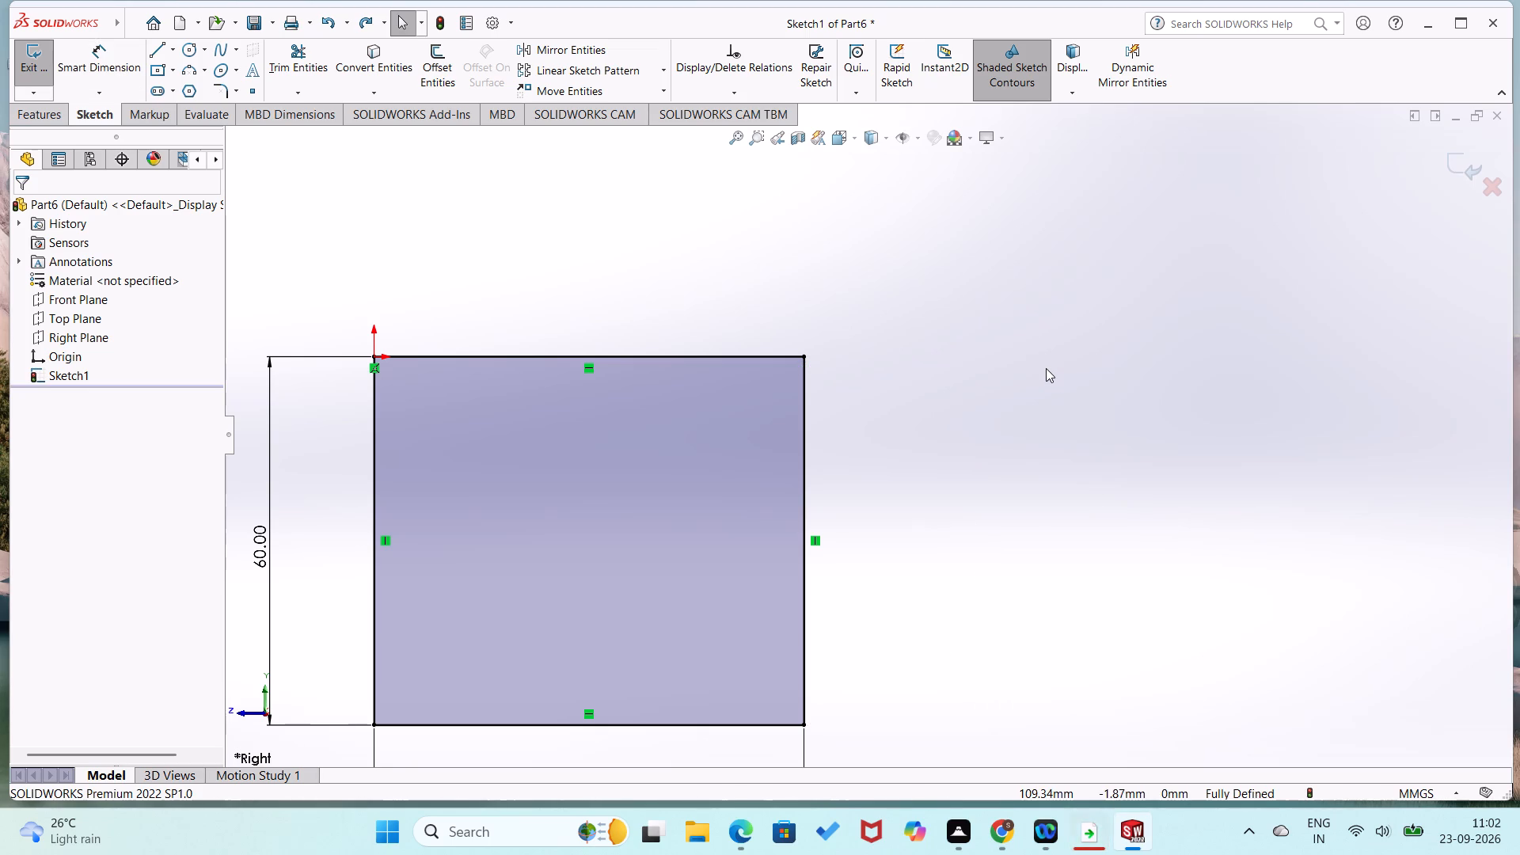
key(ctrl+z)
Set the rectangle's width dimension to 70 mm.
scroll(984, 481, up, 1)
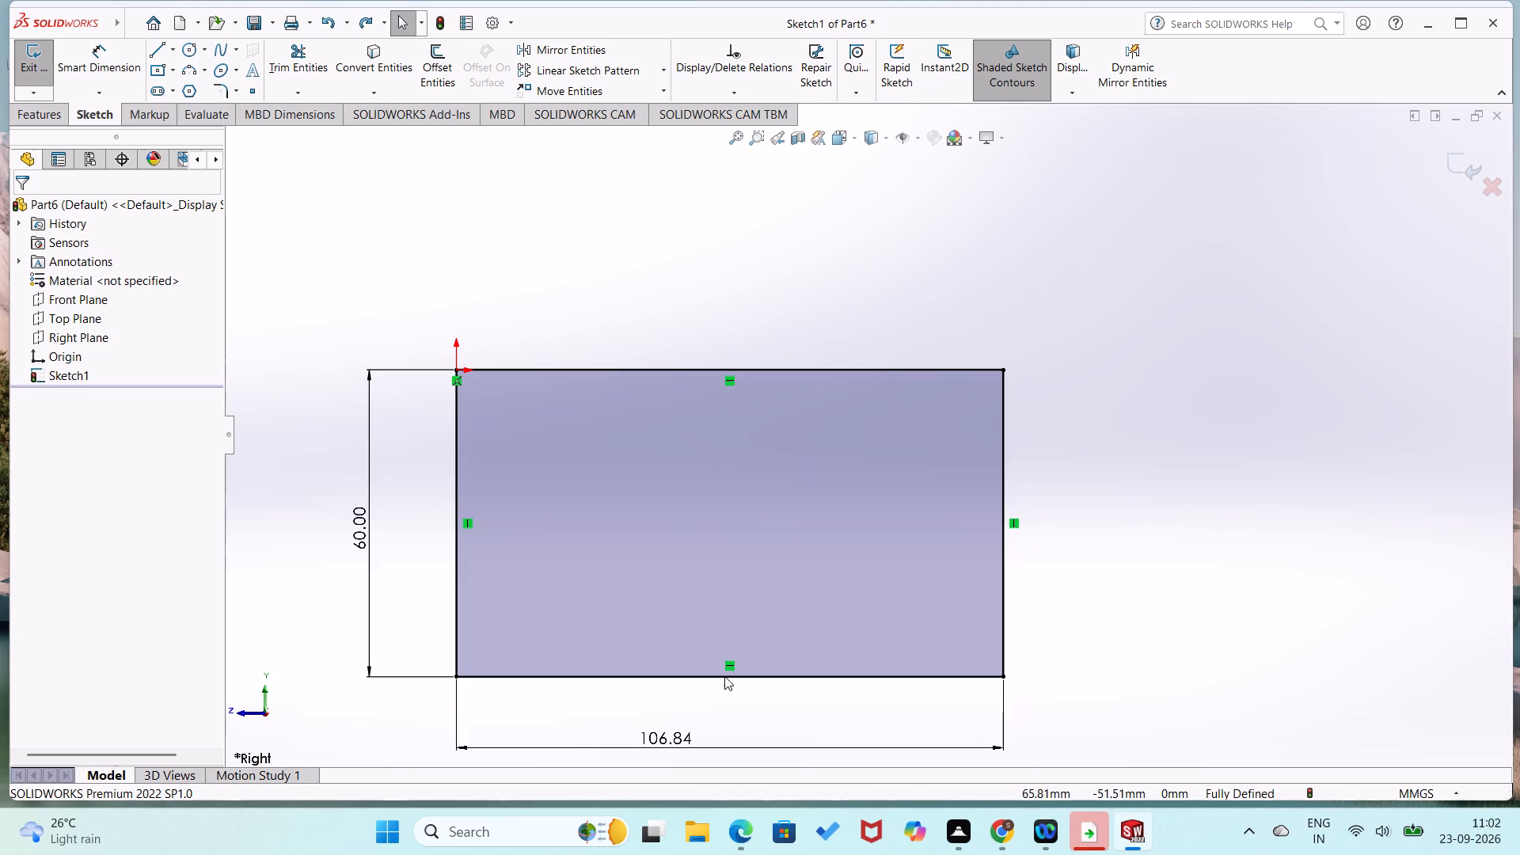
double_click(673, 732)
text(70)
key(Return)
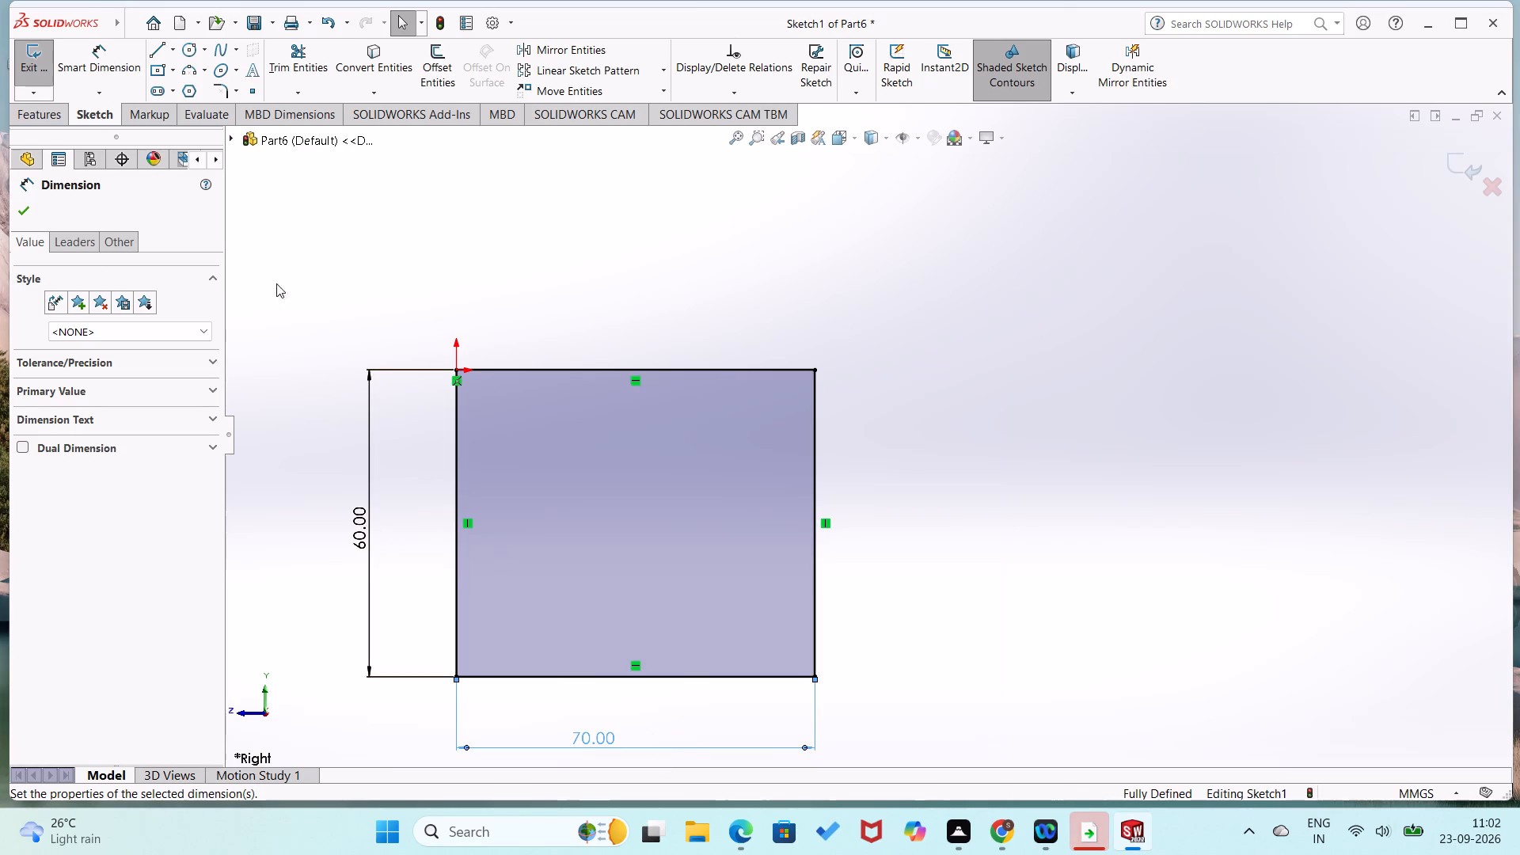
Extrude the 70 by 60 mm rectangle as a blind boss 15 mm deep.
click(25, 118)
click(38, 69)
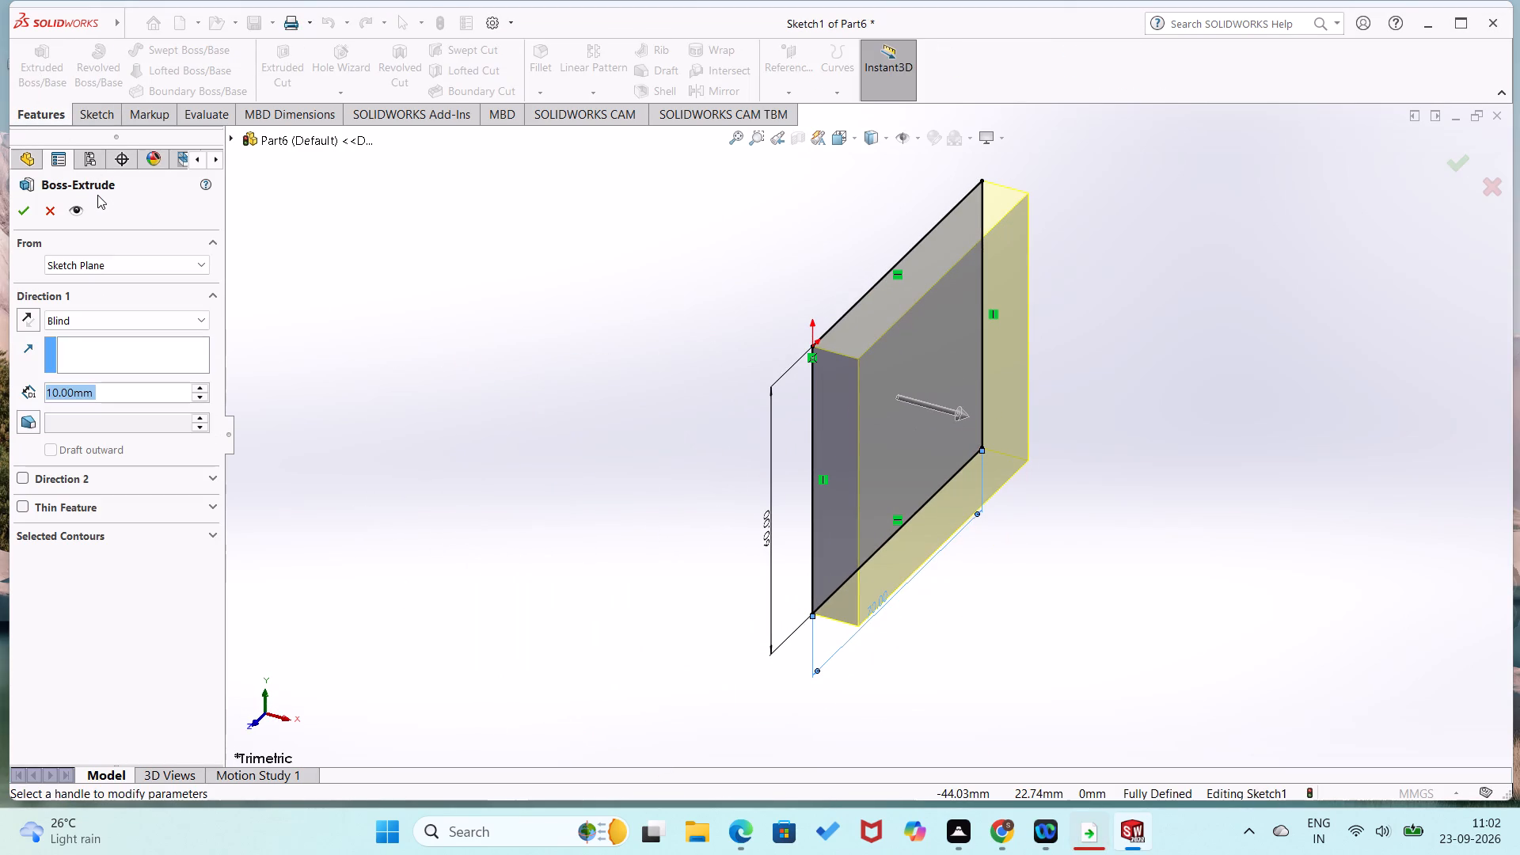
text(15)
key(Return)
click(27, 218)
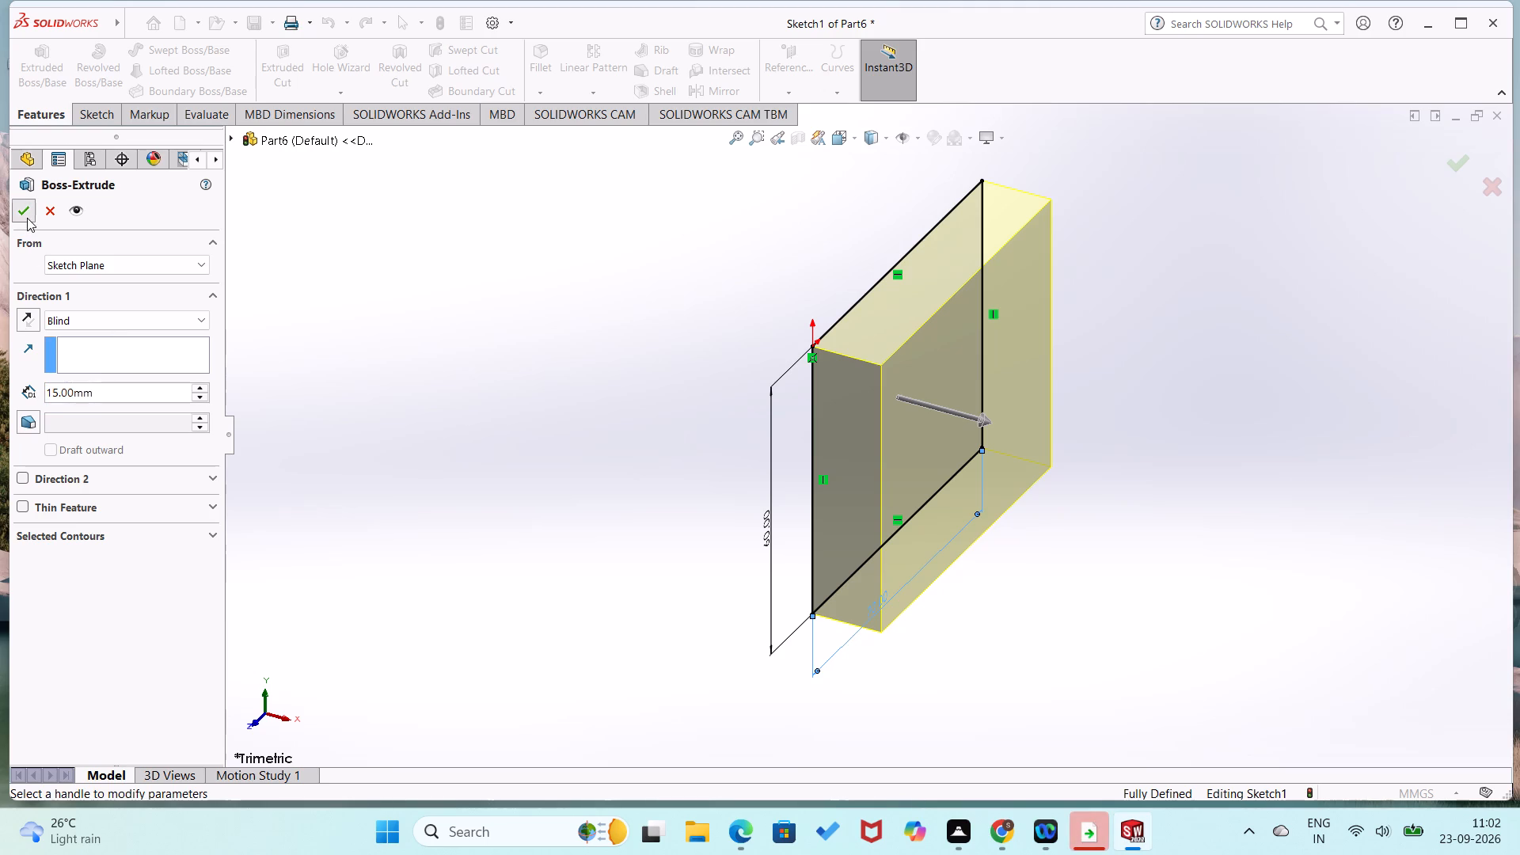
On the block's large face lying on the Right Plane, sketch a 30 mm radius circle from the 60 mm edge's midpoint, opposite the origin.
scroll(318, 340, up, 1)
middle_drag(318, 340, 222, 321)
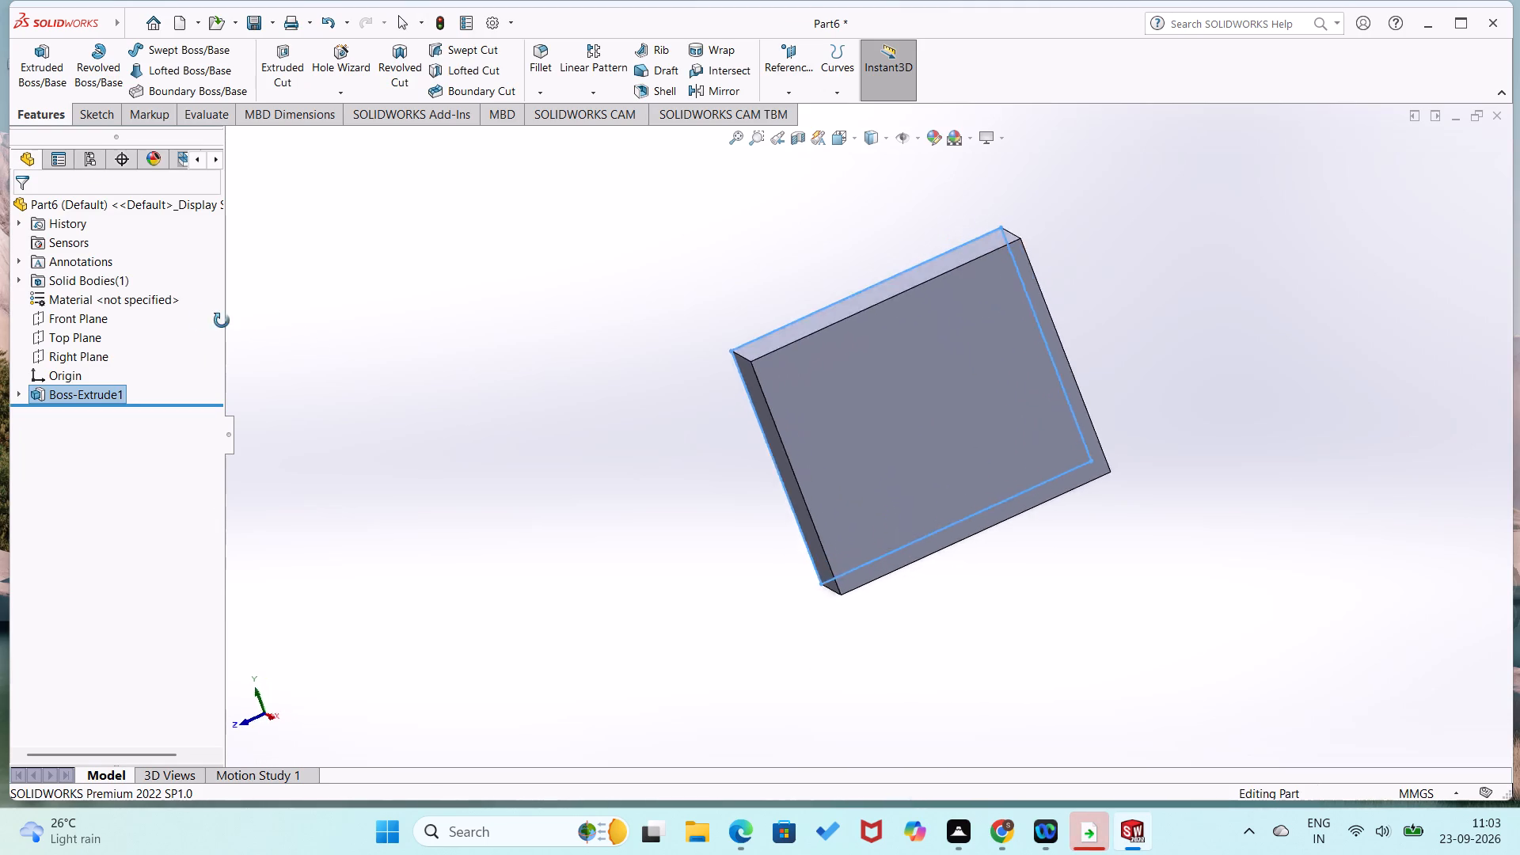
middle_drag(222, 321, 22, 400)
right_click(958, 397)
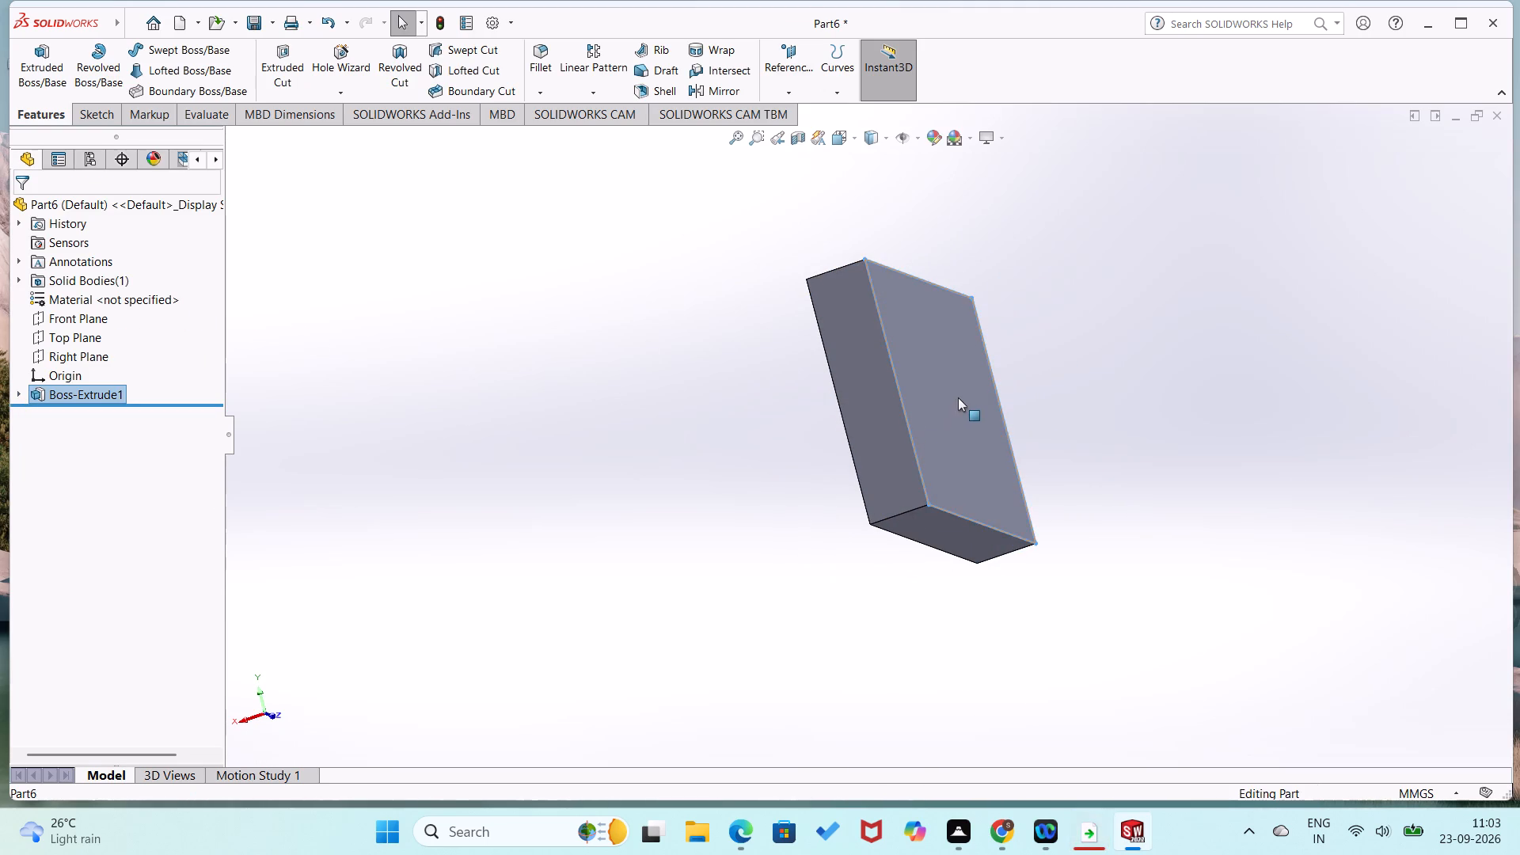
click(992, 373)
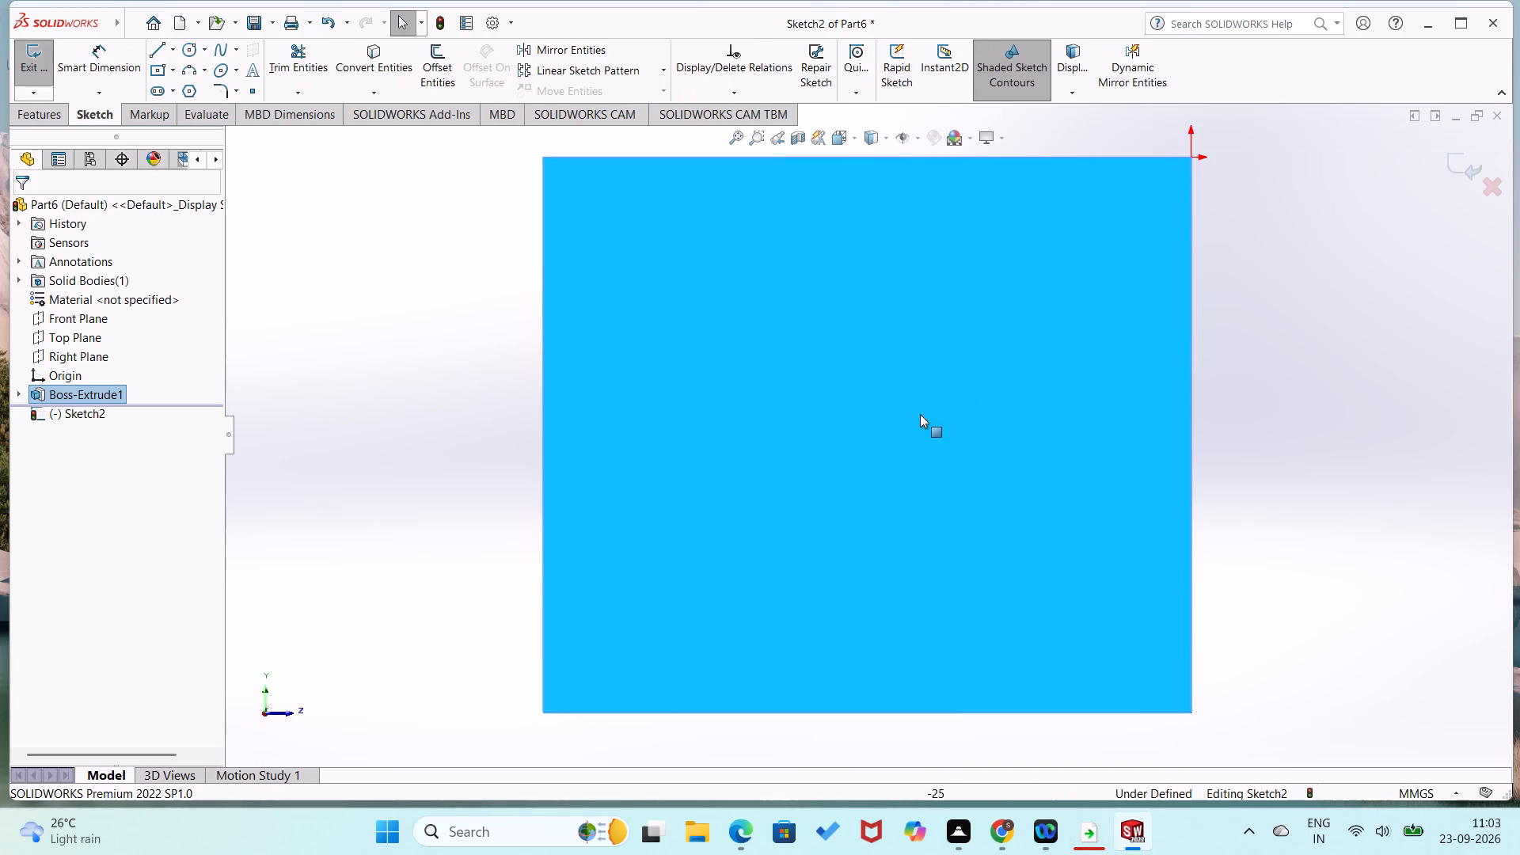
scroll(516, 464, up, 2)
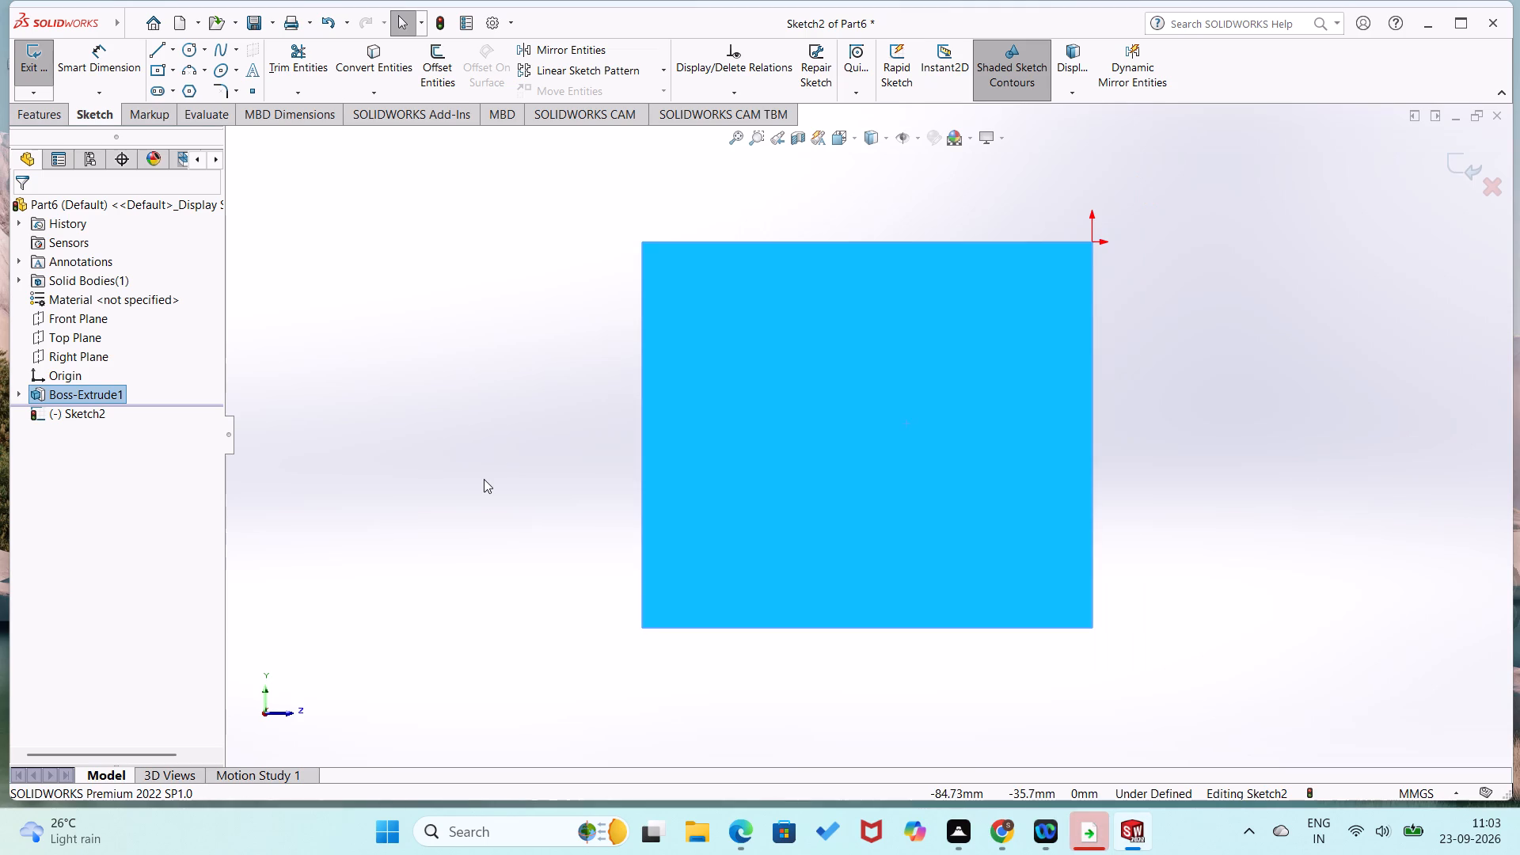
right_drag(522, 439, 341, 486)
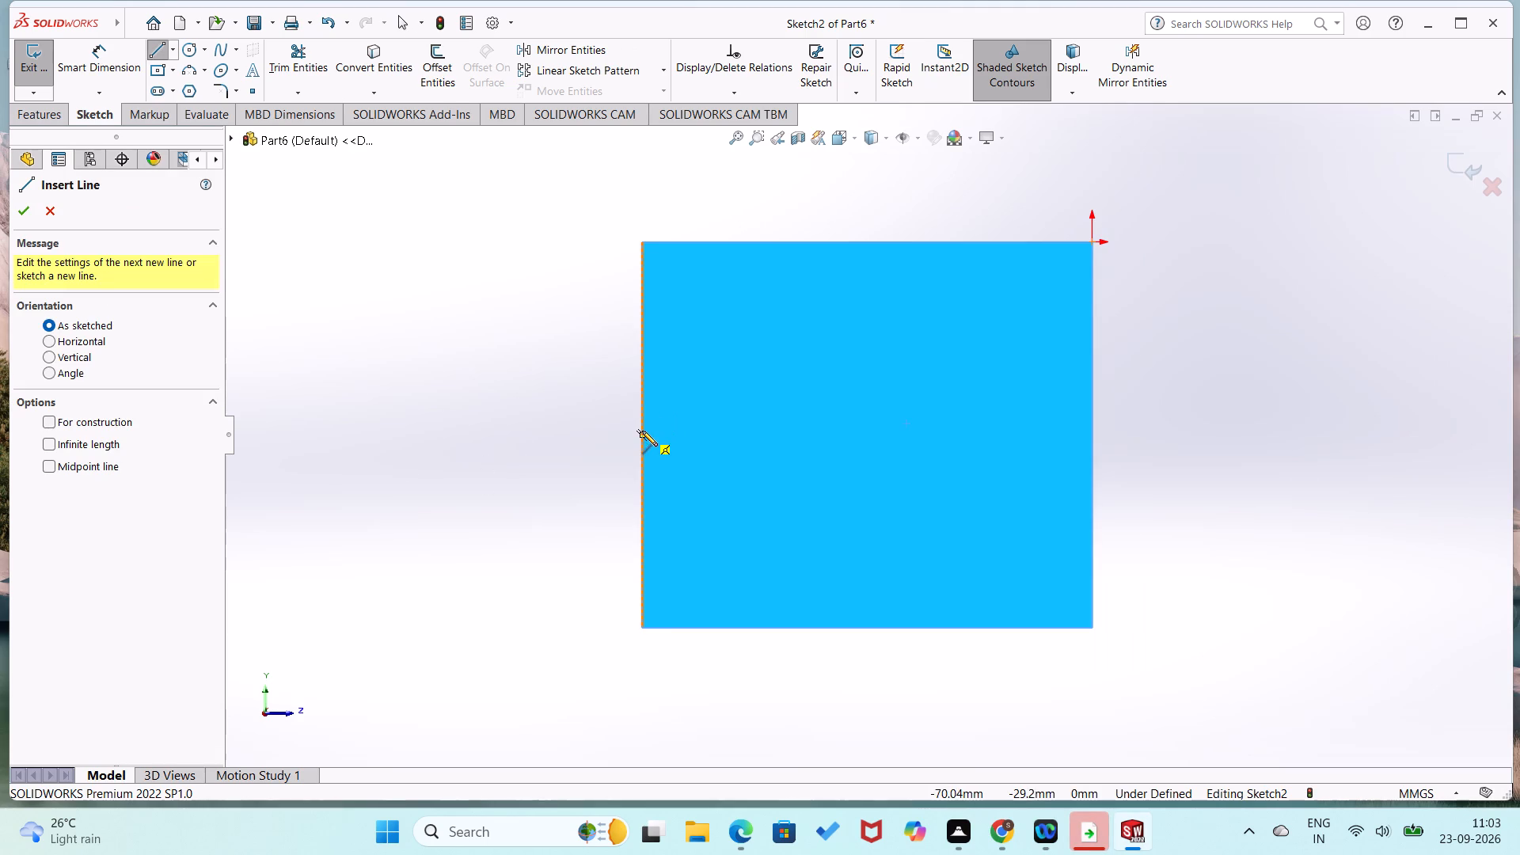
right_drag(540, 448, 735, 315)
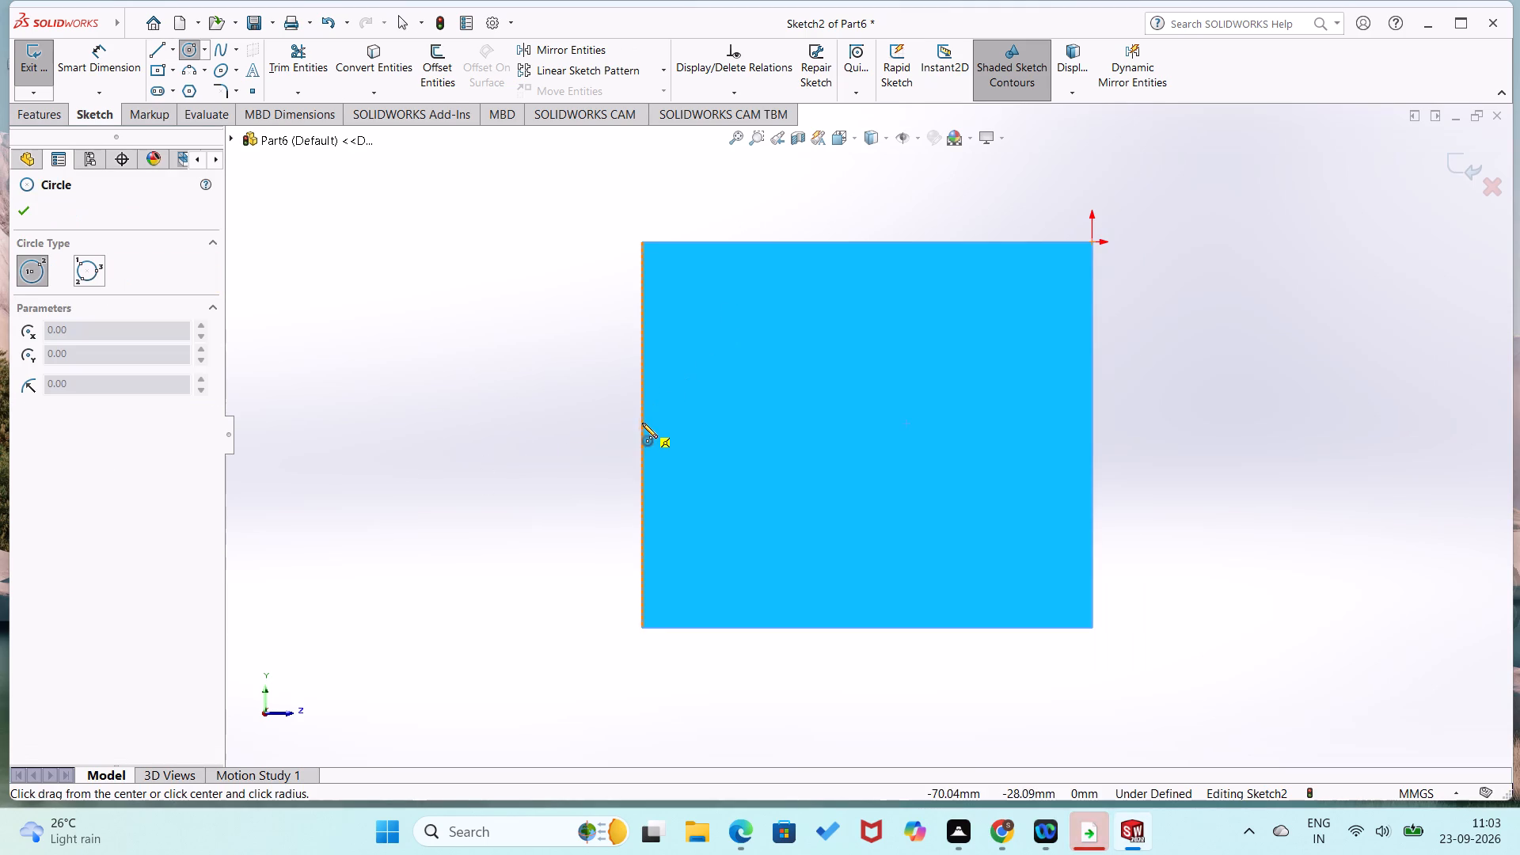
drag(640, 432, 640, 413)
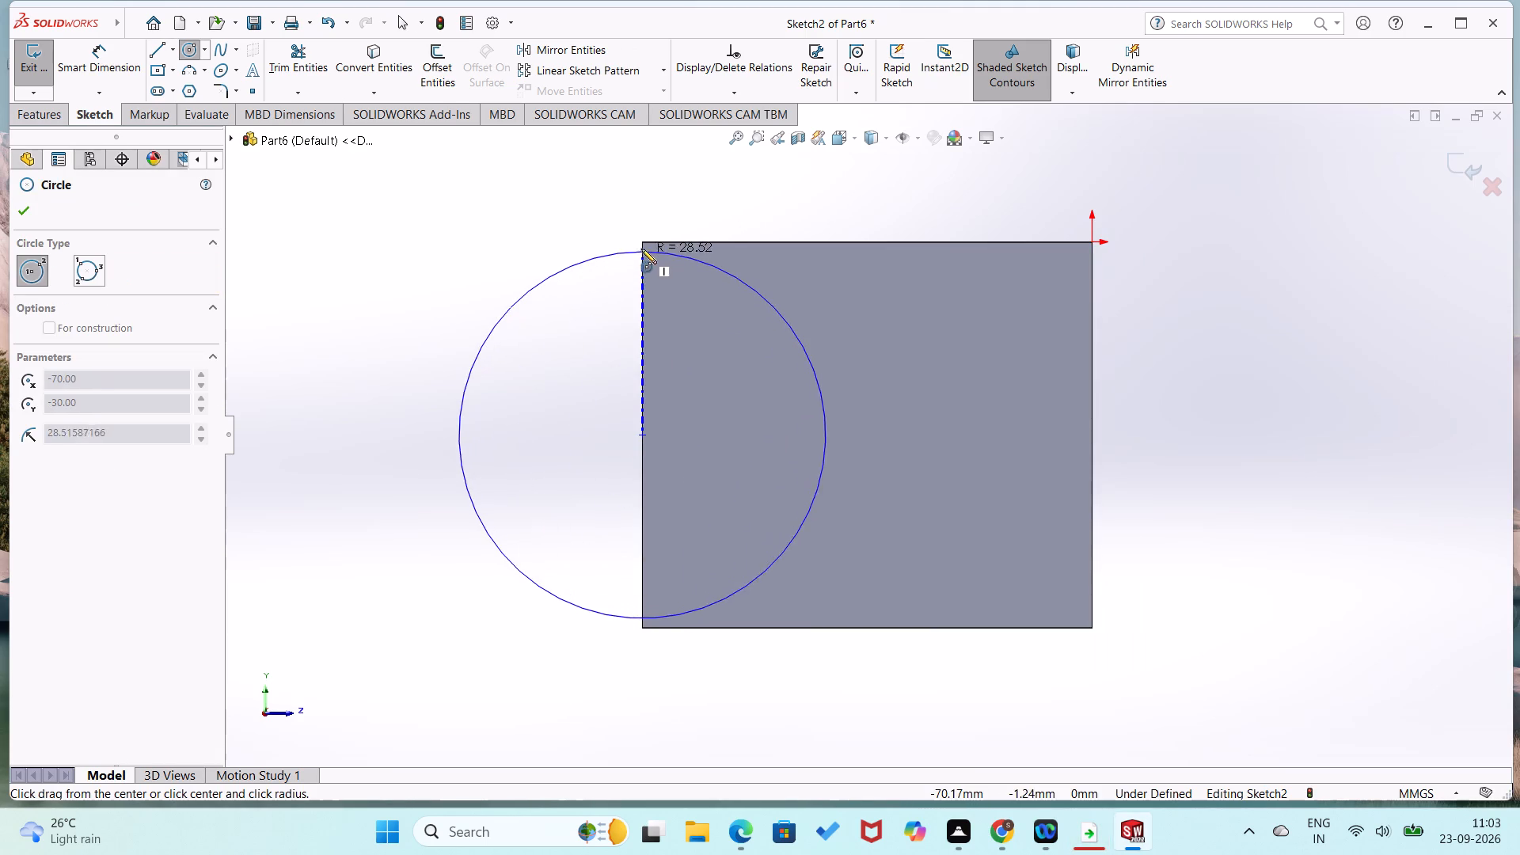
click(643, 240)
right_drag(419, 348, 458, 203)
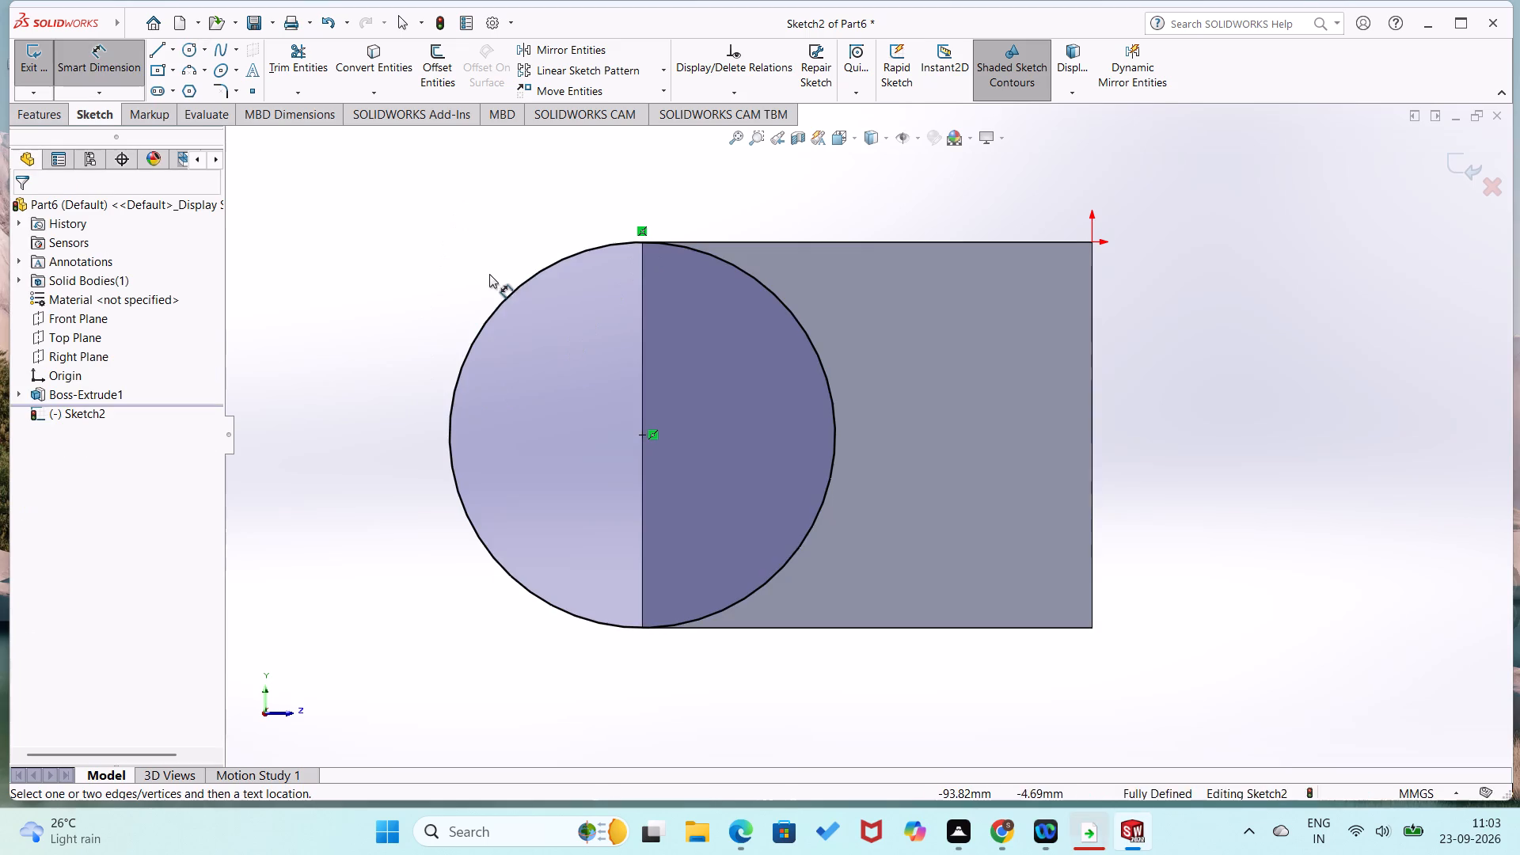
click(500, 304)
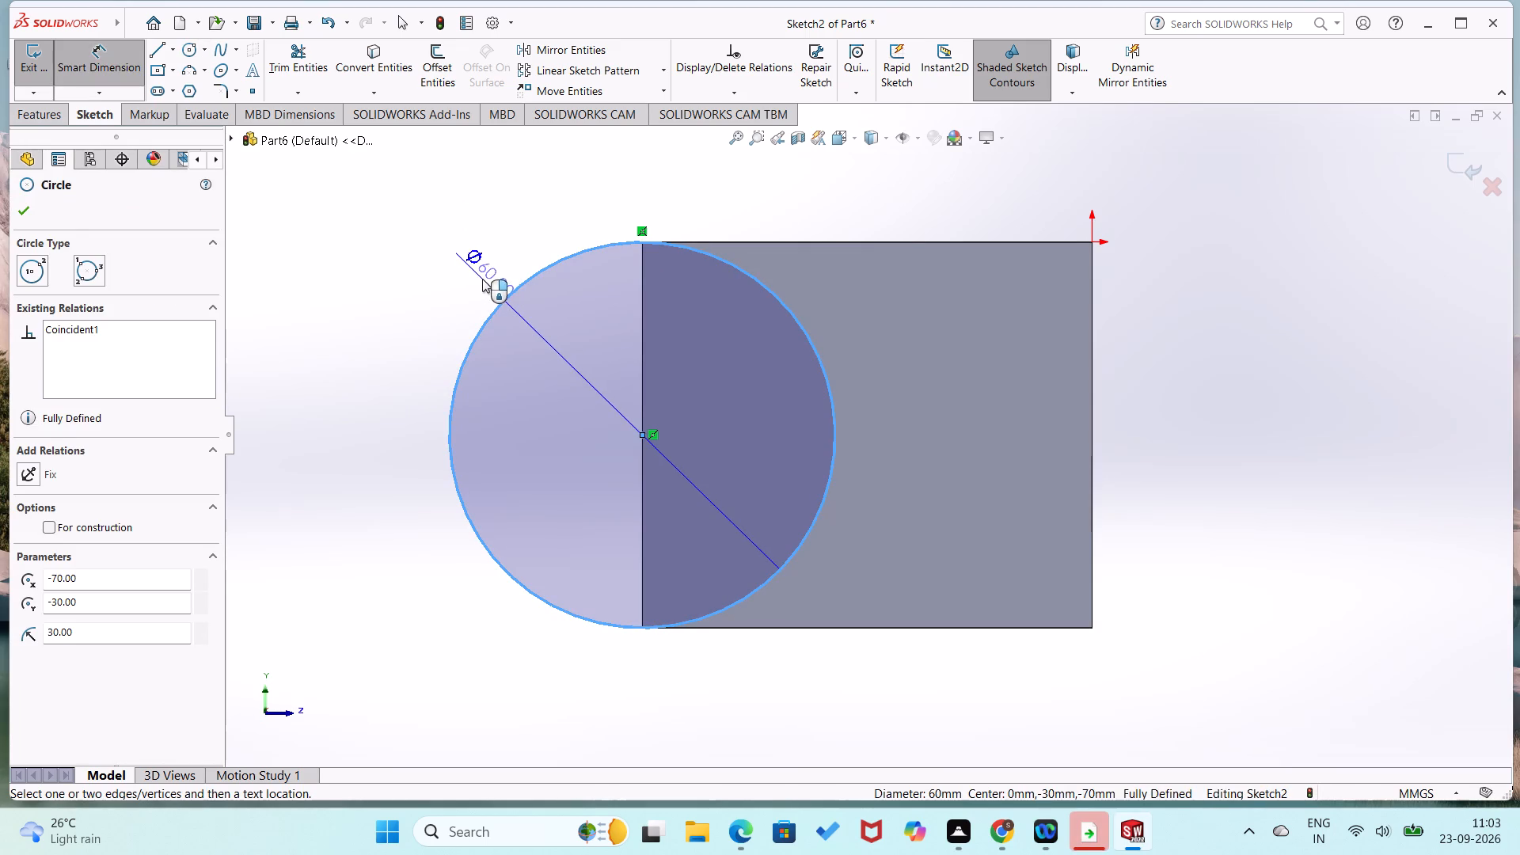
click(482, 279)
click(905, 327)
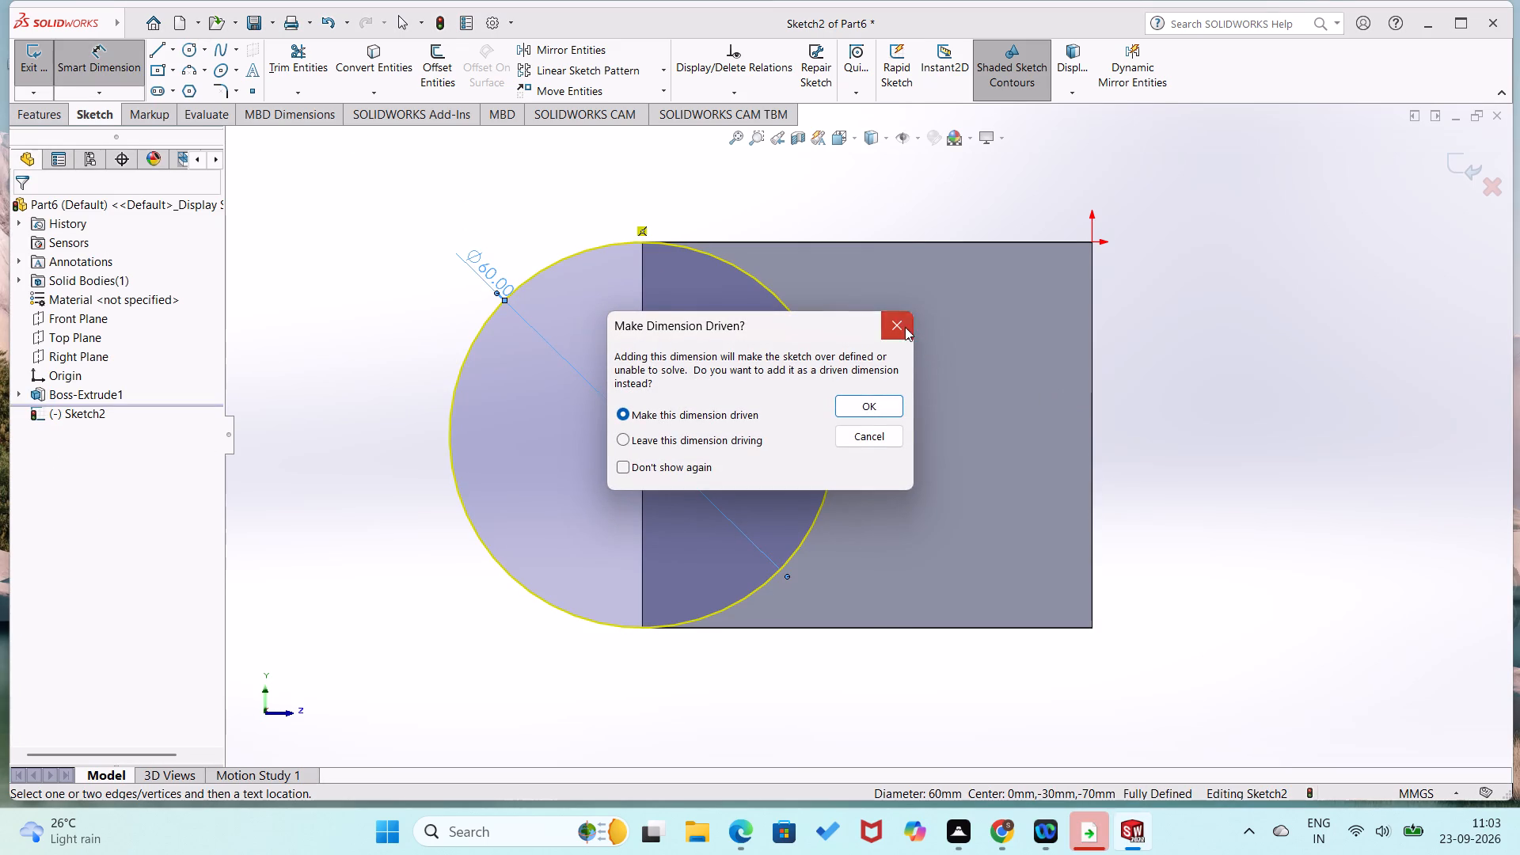
Draw a 60 mm vertical line along the block's edge, across the circle's full diameter.
right_drag(970, 353, 827, 431)
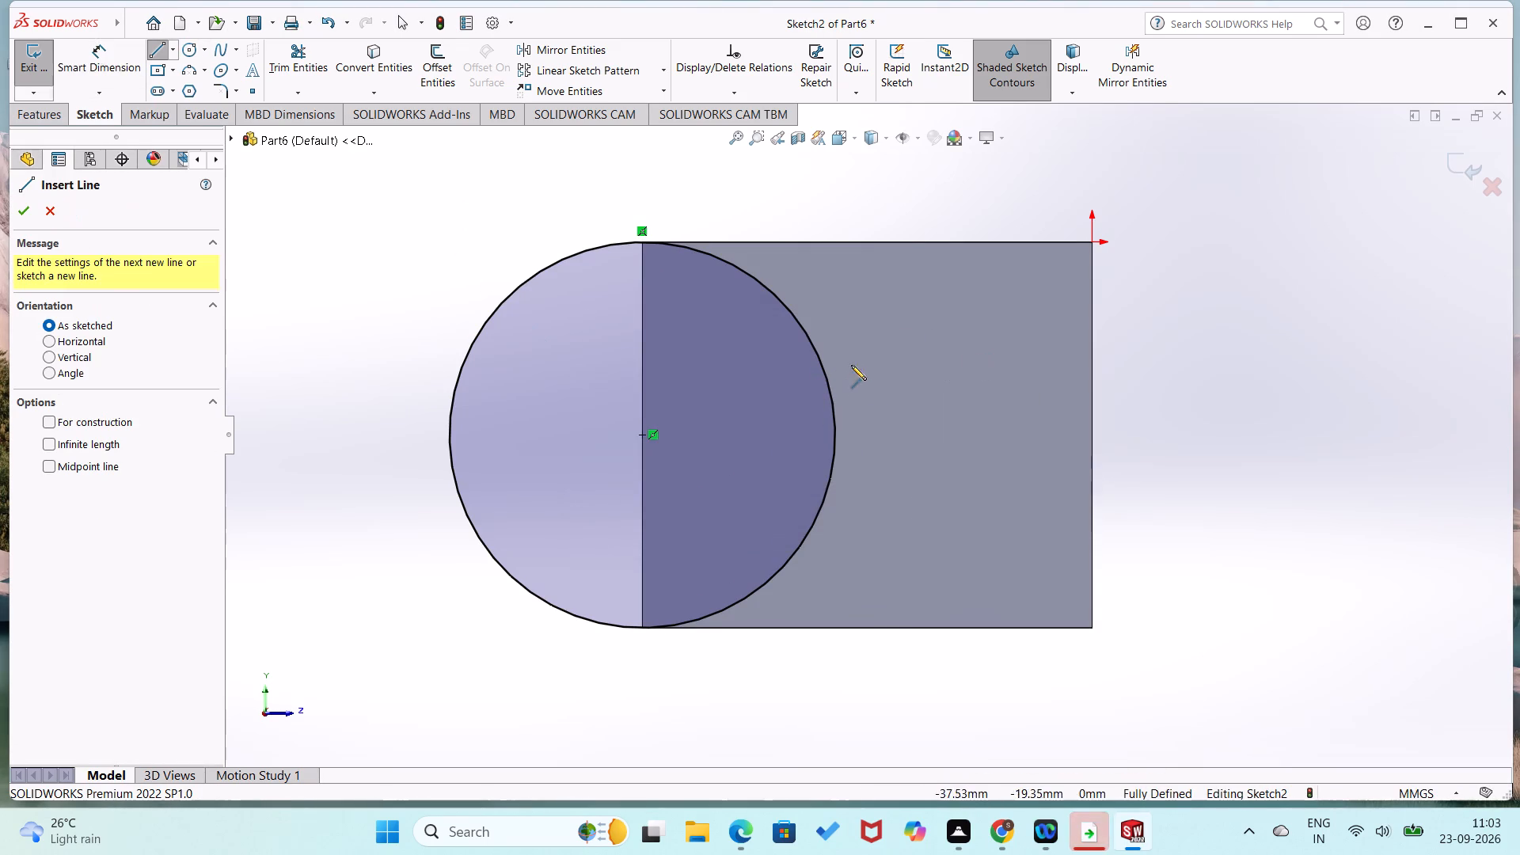
click(644, 241)
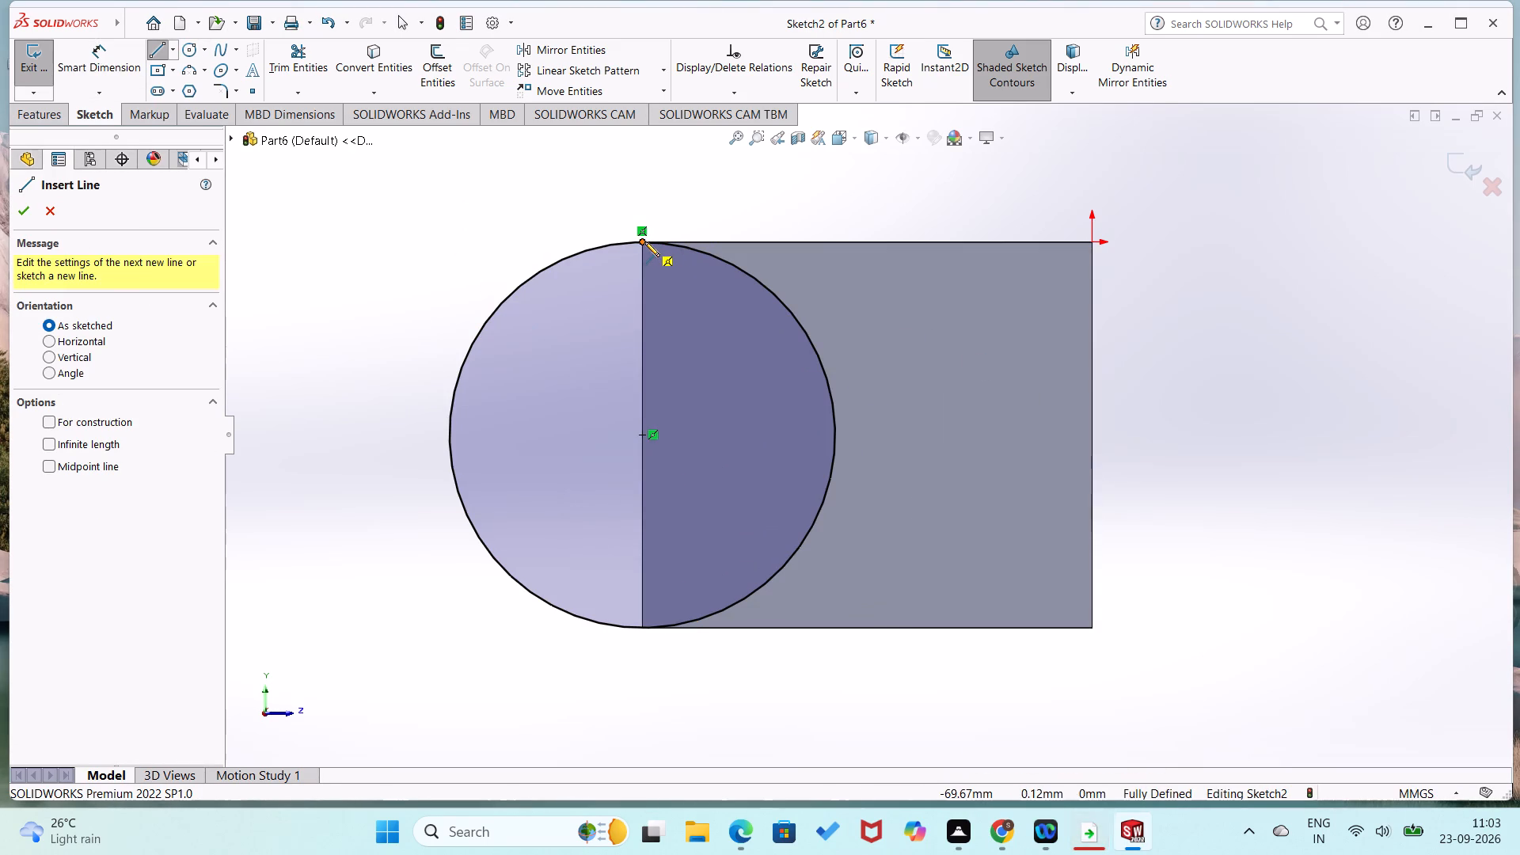
click(642, 628)
right_drag(499, 577, 538, 393)
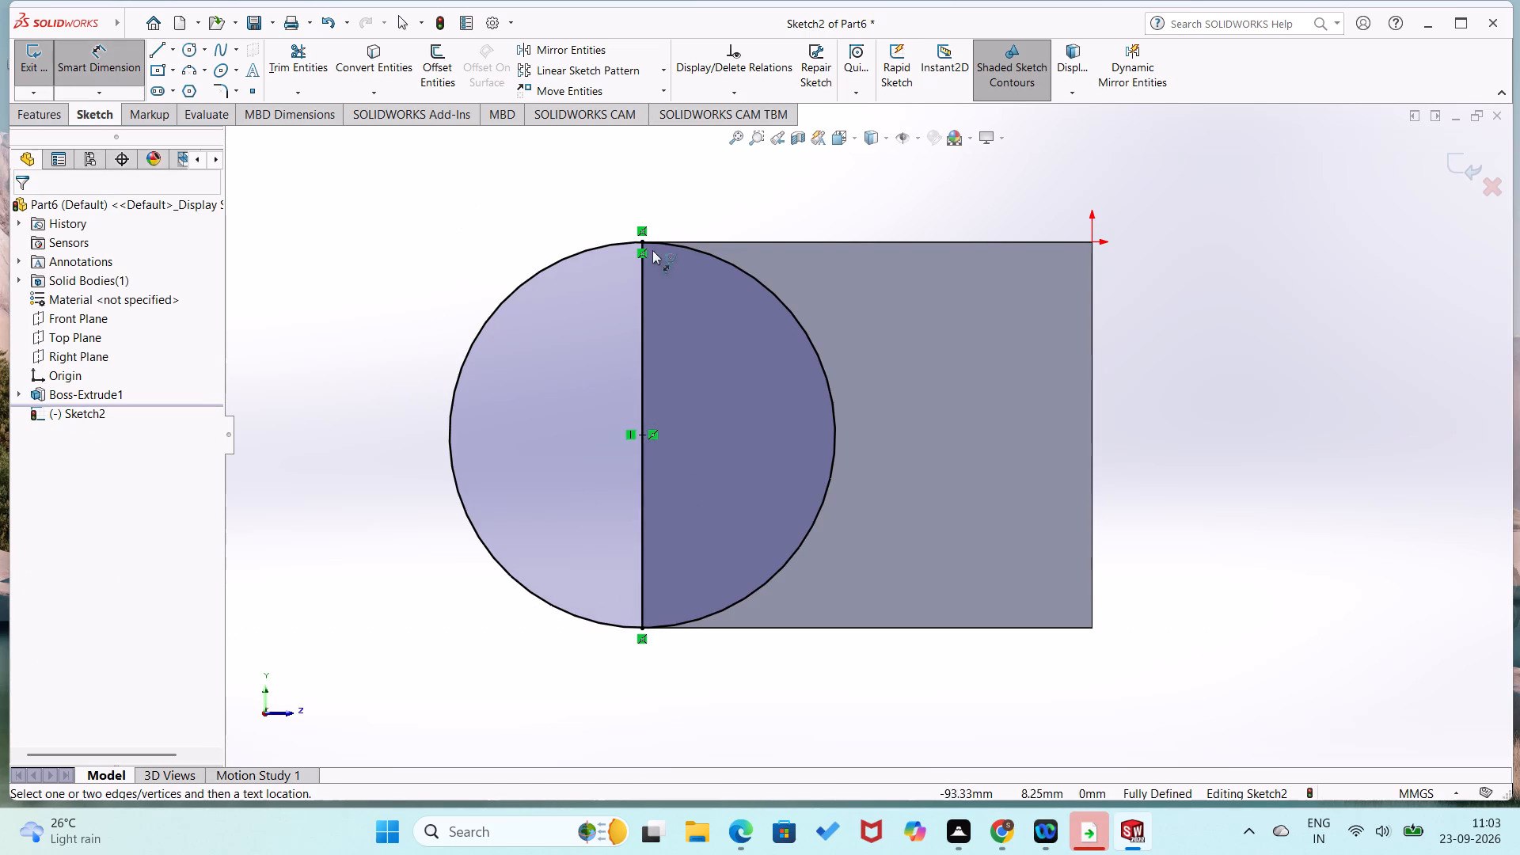
Trim away the half of the circle that overlaps the block, using Trim to closest.
click(283, 72)
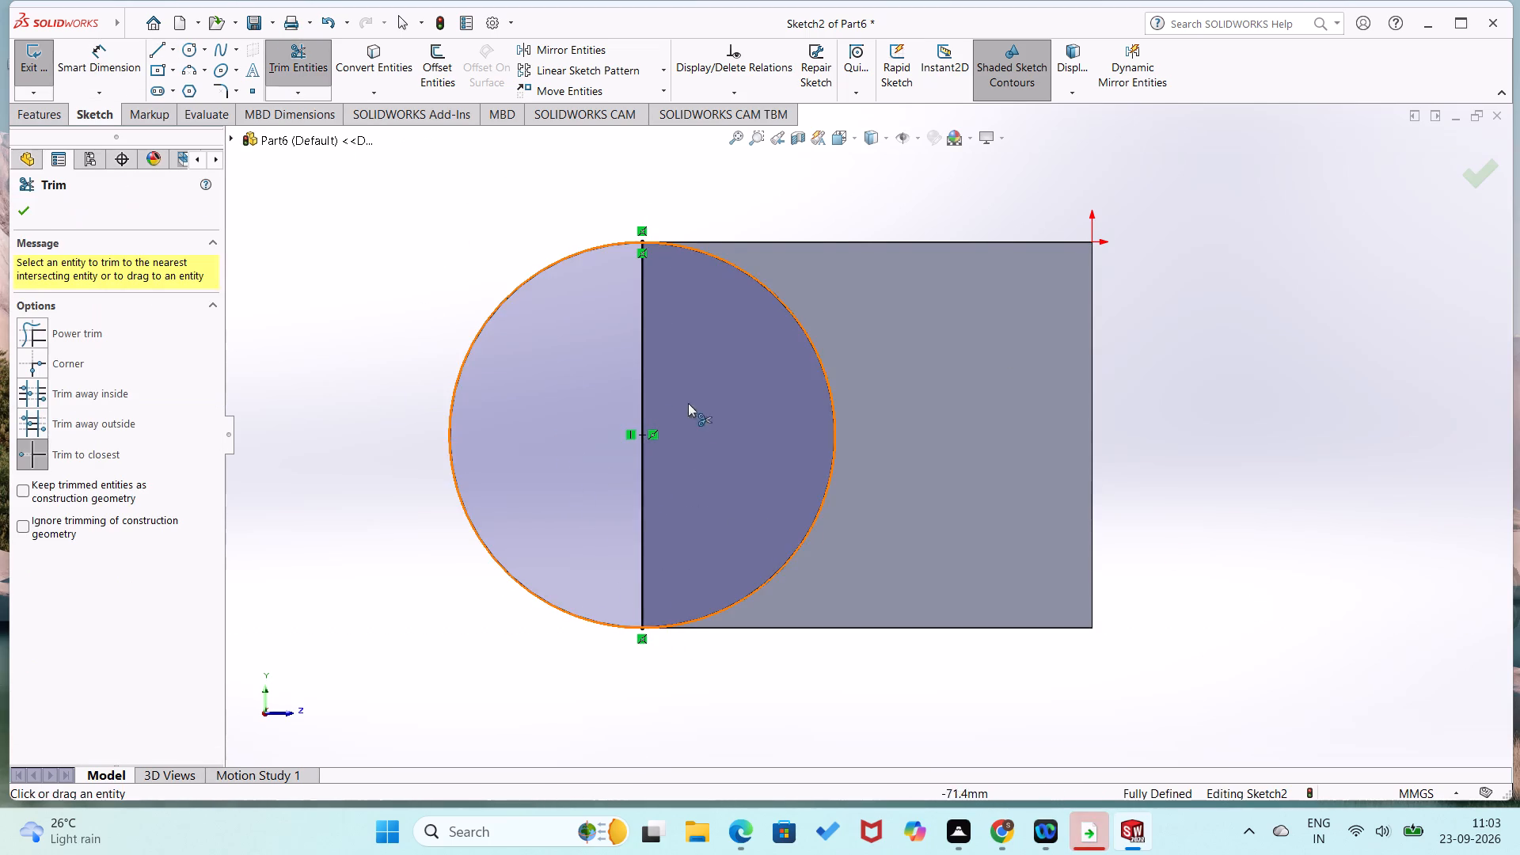
click(806, 533)
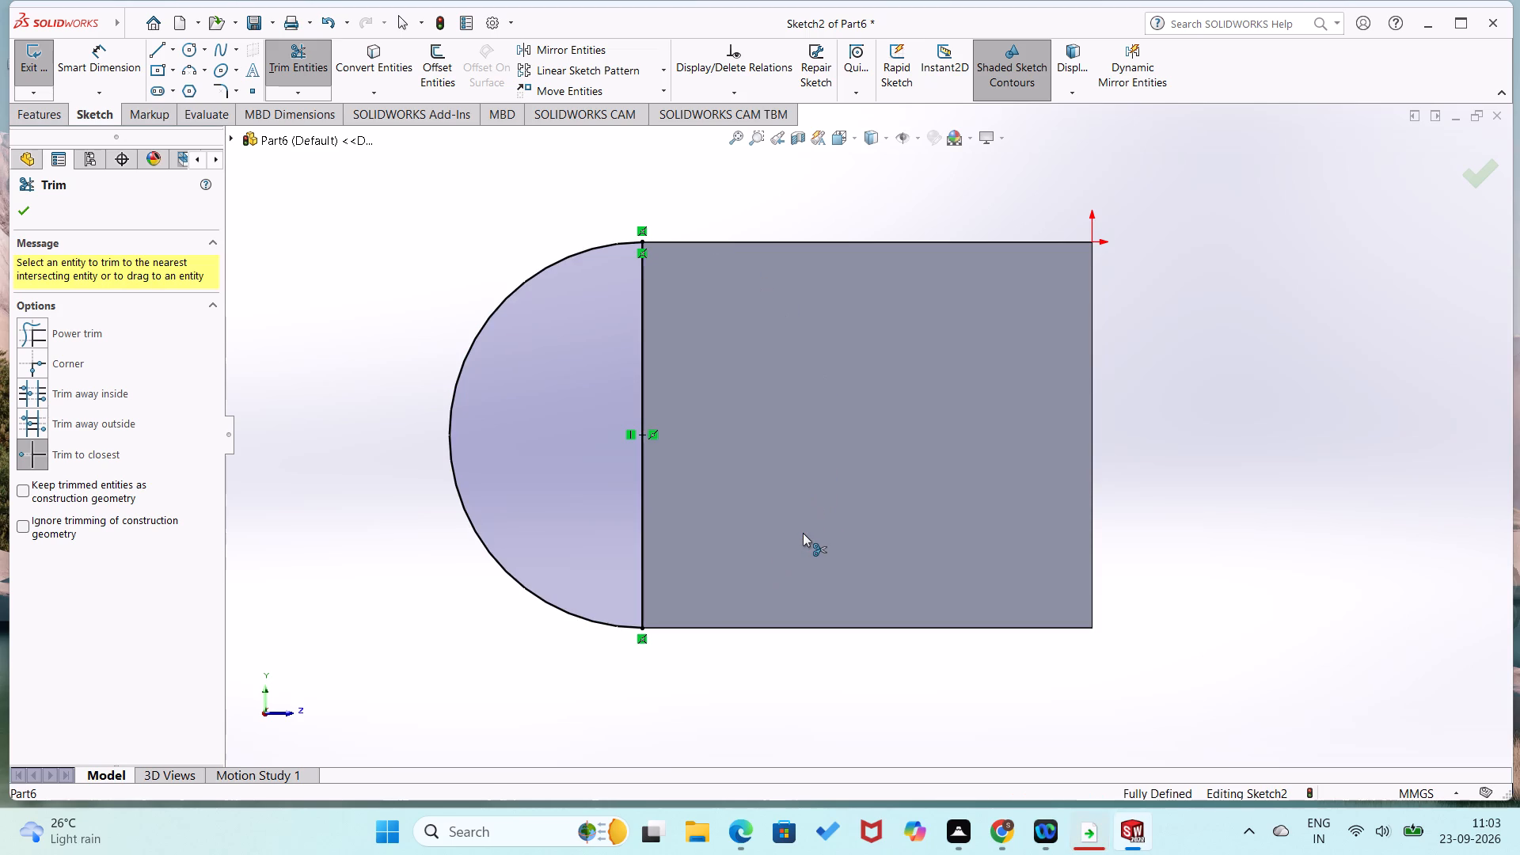
Extrude the semicircle 15 mm in the reversed direction, along the block's thickness, merged with the block.
middle_drag(745, 563, 843, 701)
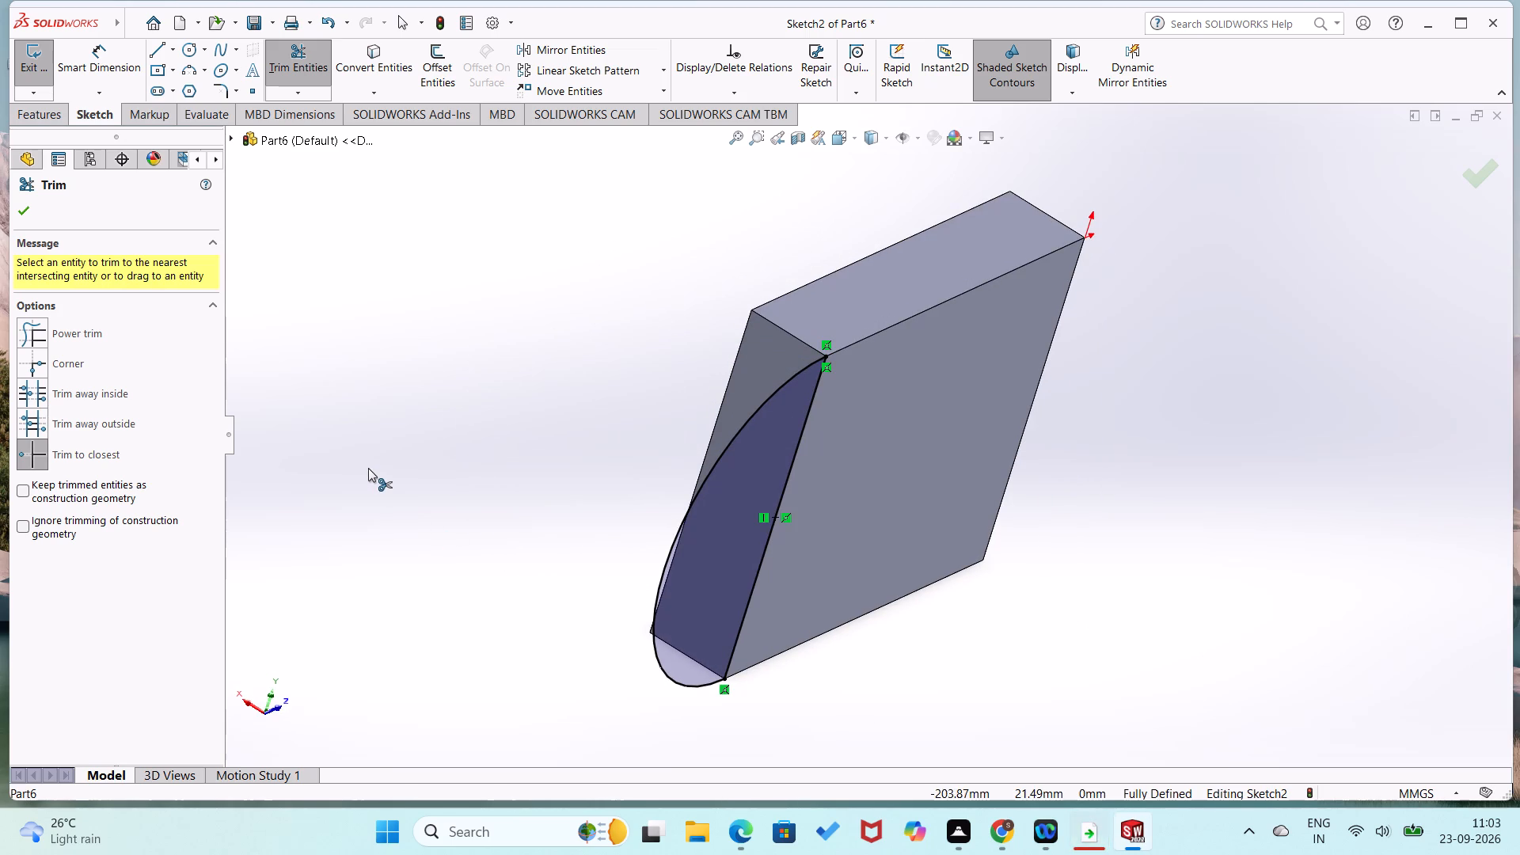
click(48, 120)
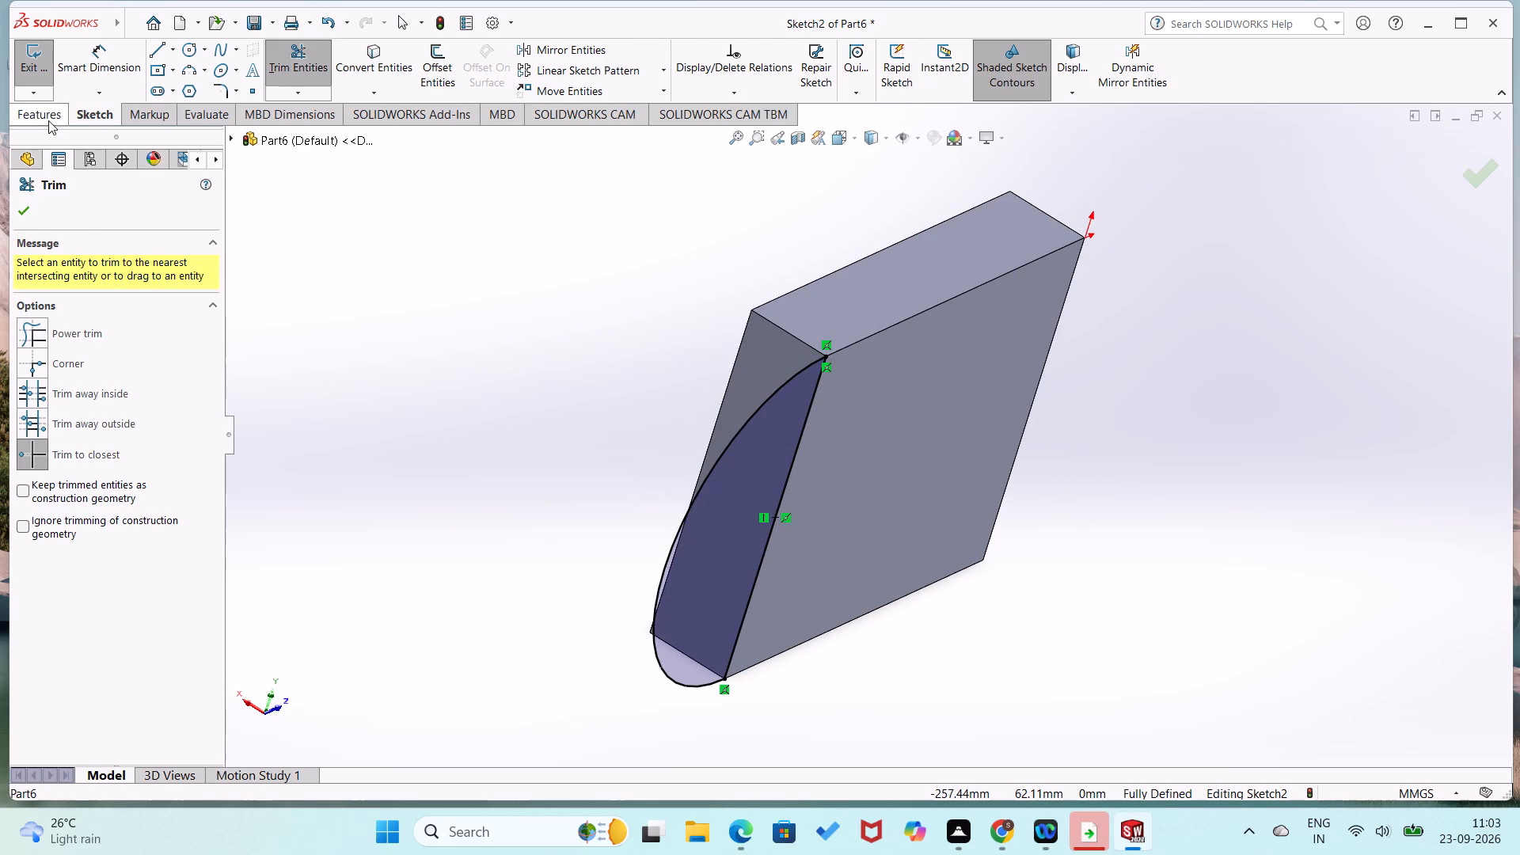
click(40, 90)
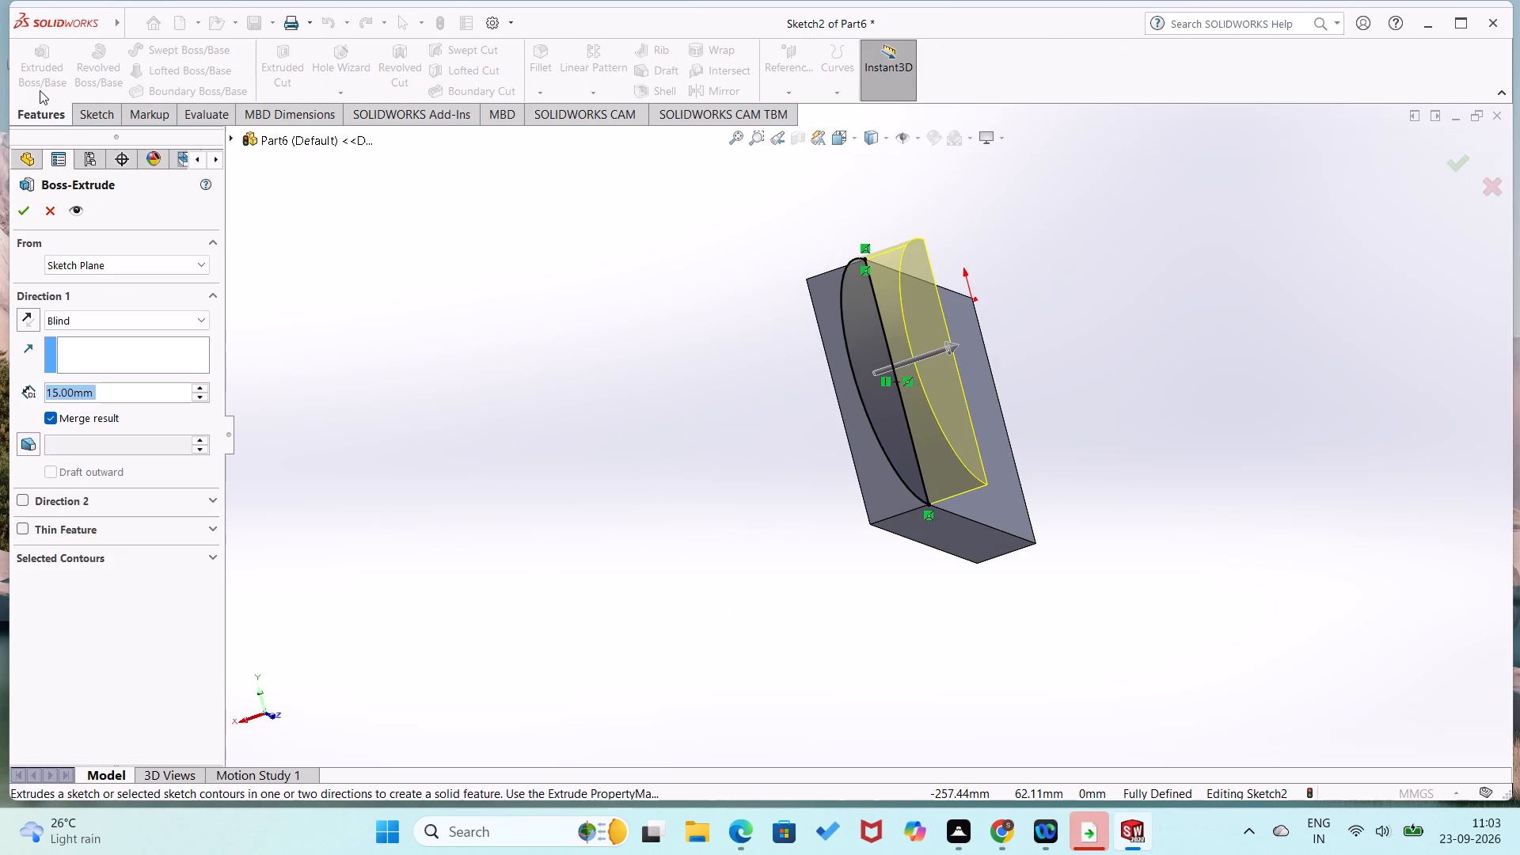
click(29, 325)
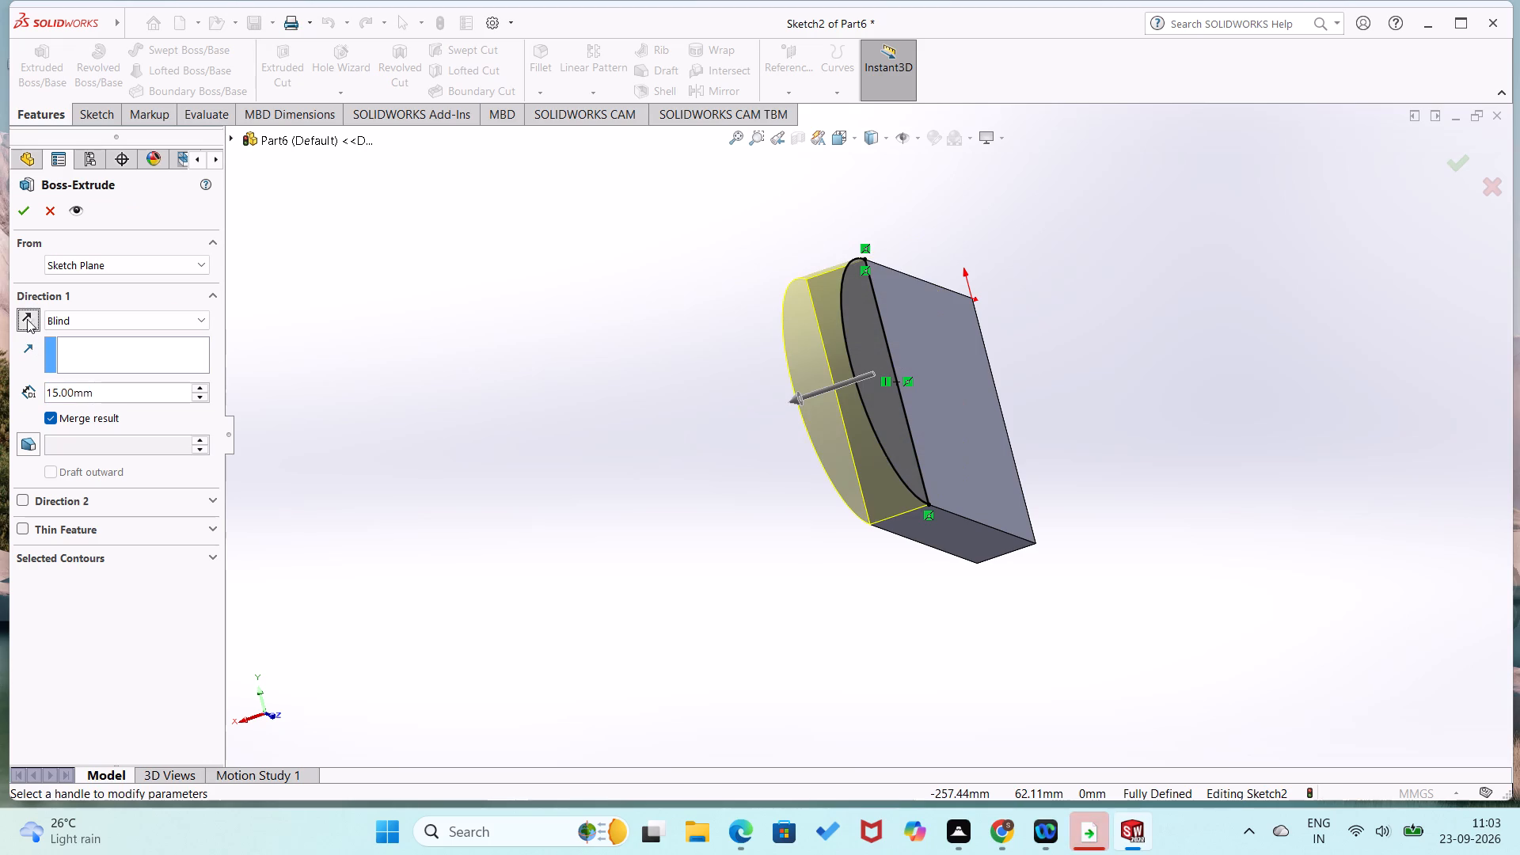
click(14, 199)
click(314, 443)
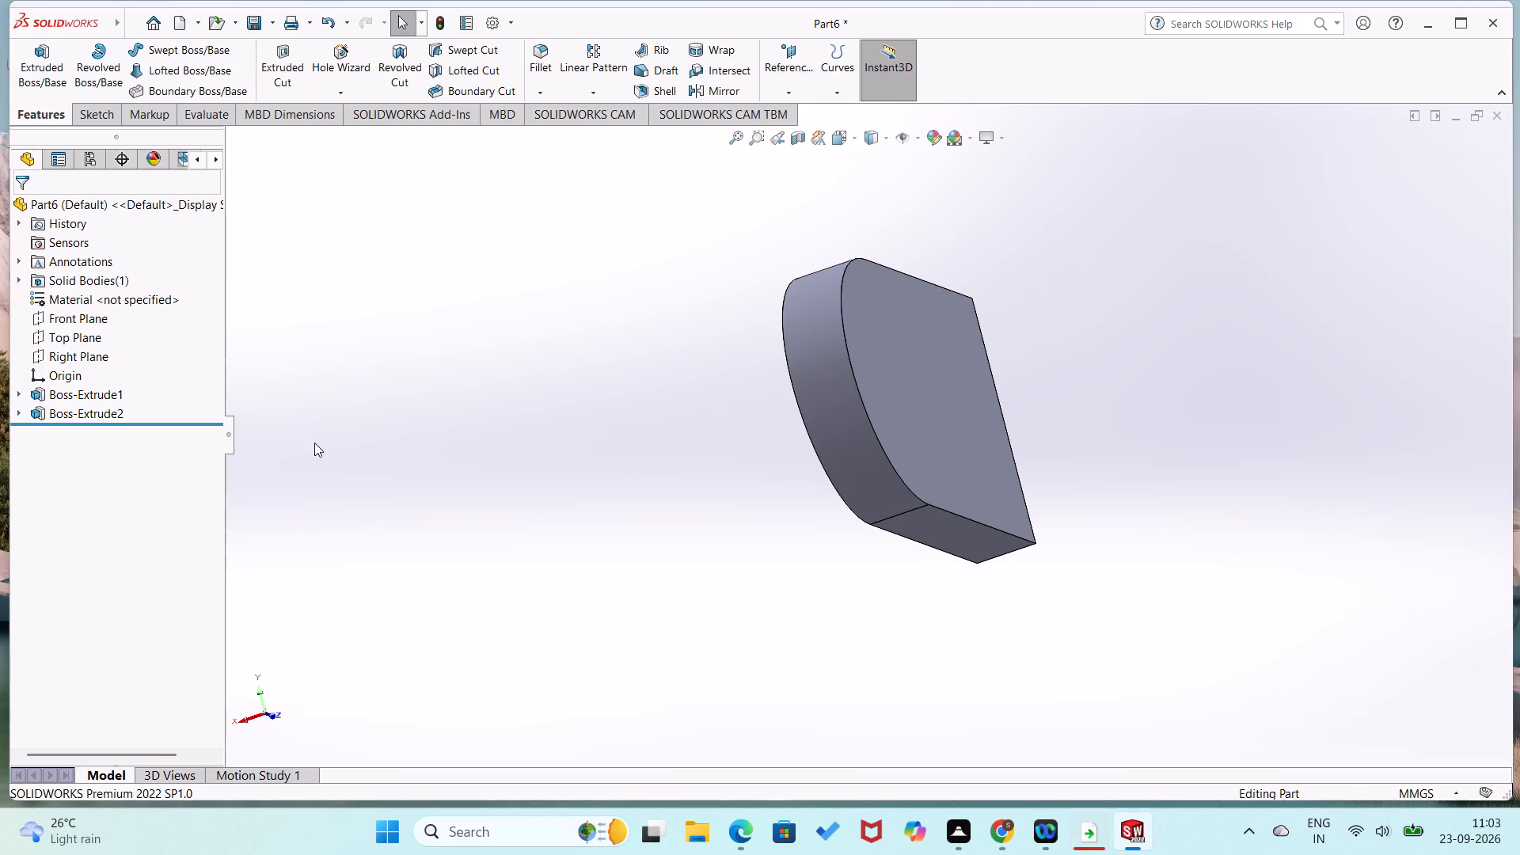
On the opposite large face, sketch a circle about 17 mm in diameter centred on the rounded end's arc centre.
middle_drag(345, 428, 550, 340)
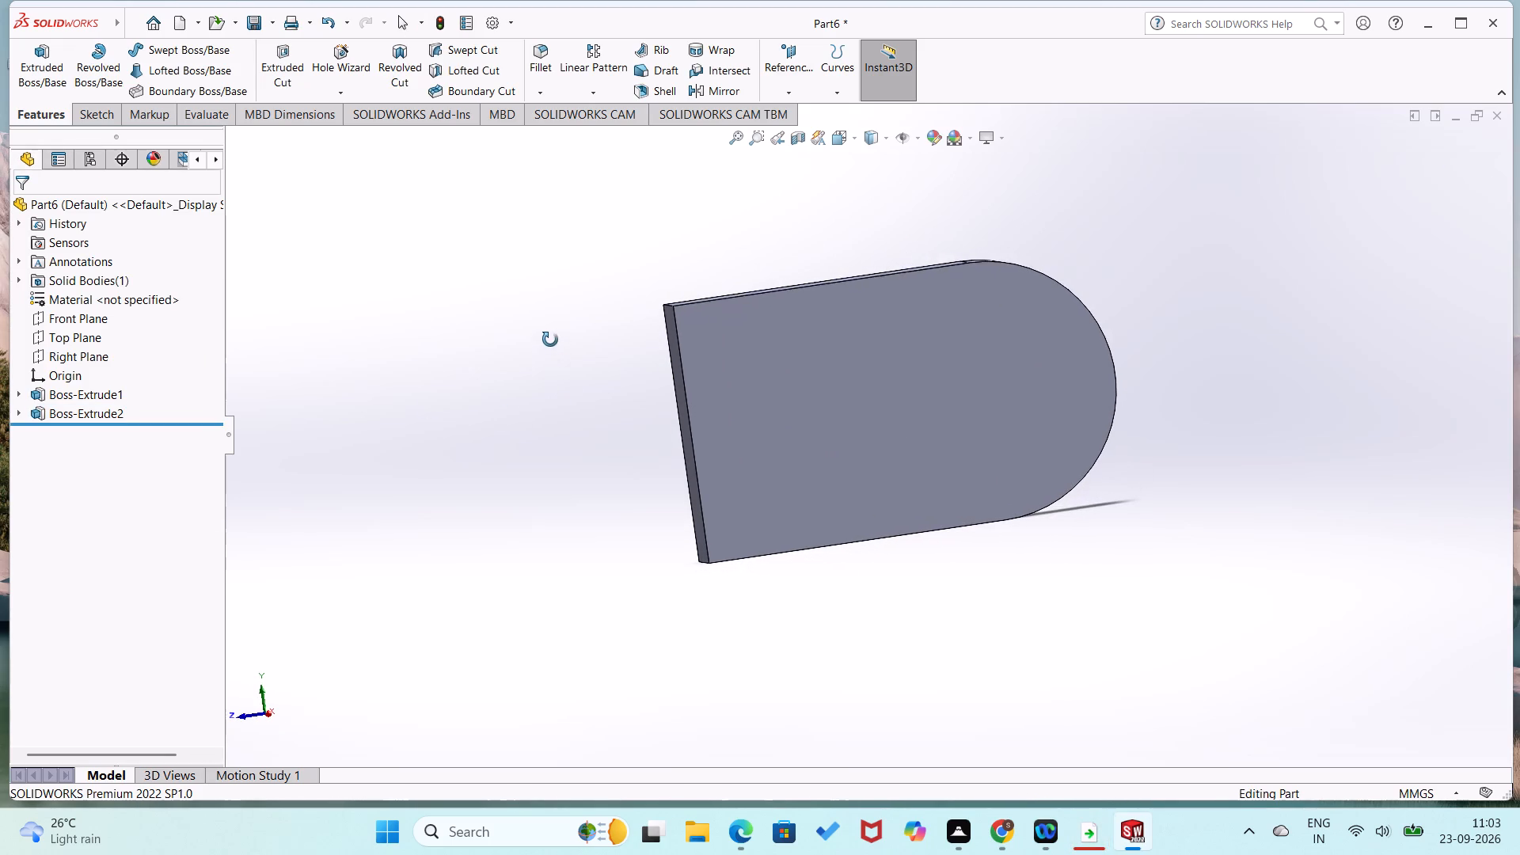
middle_drag(550, 340, 549, 340)
right_click(1005, 400)
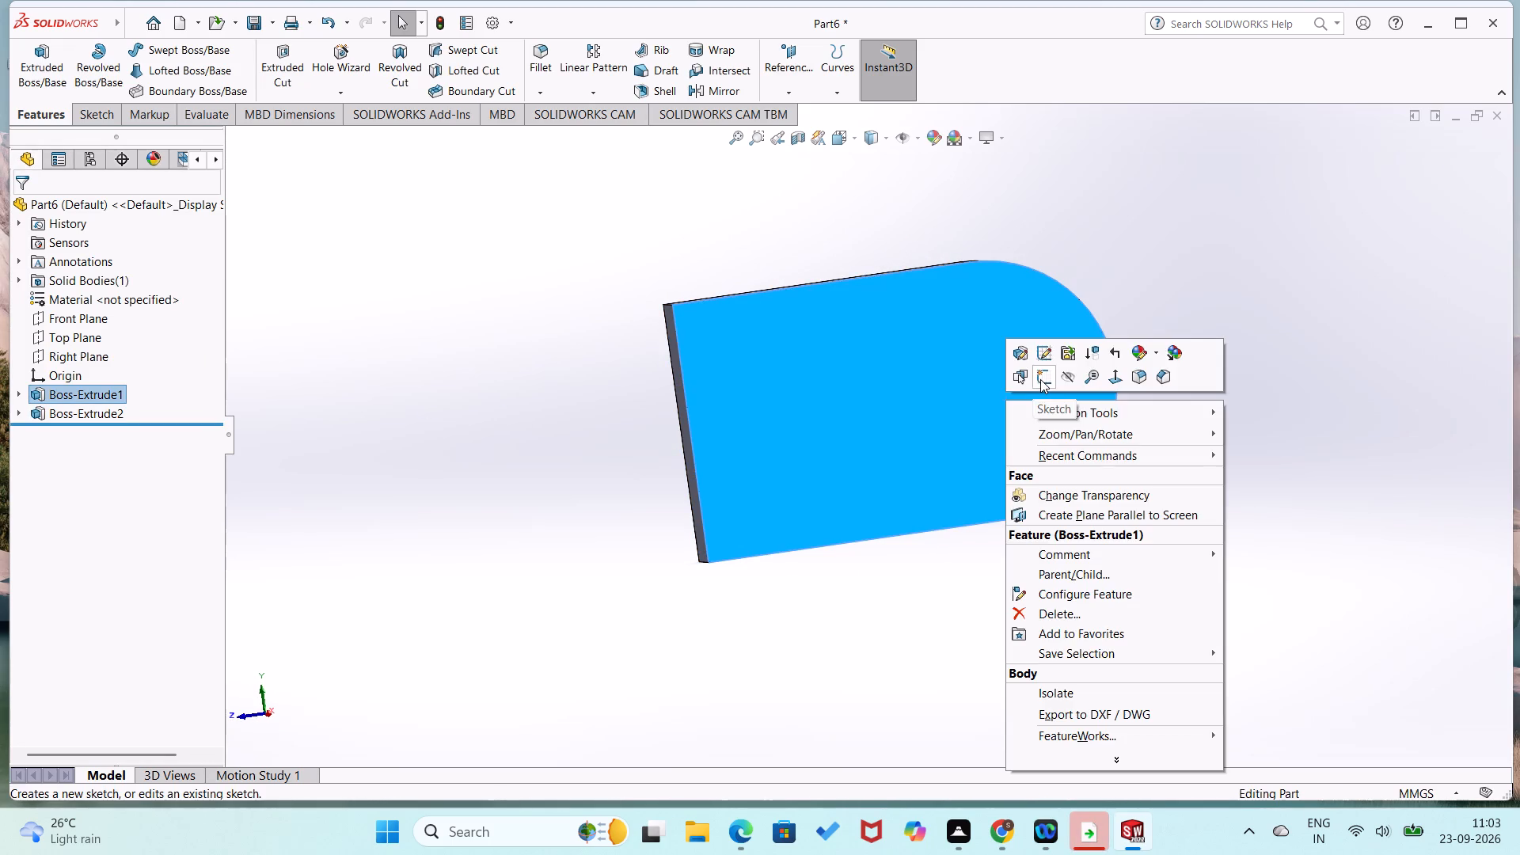
click(1040, 379)
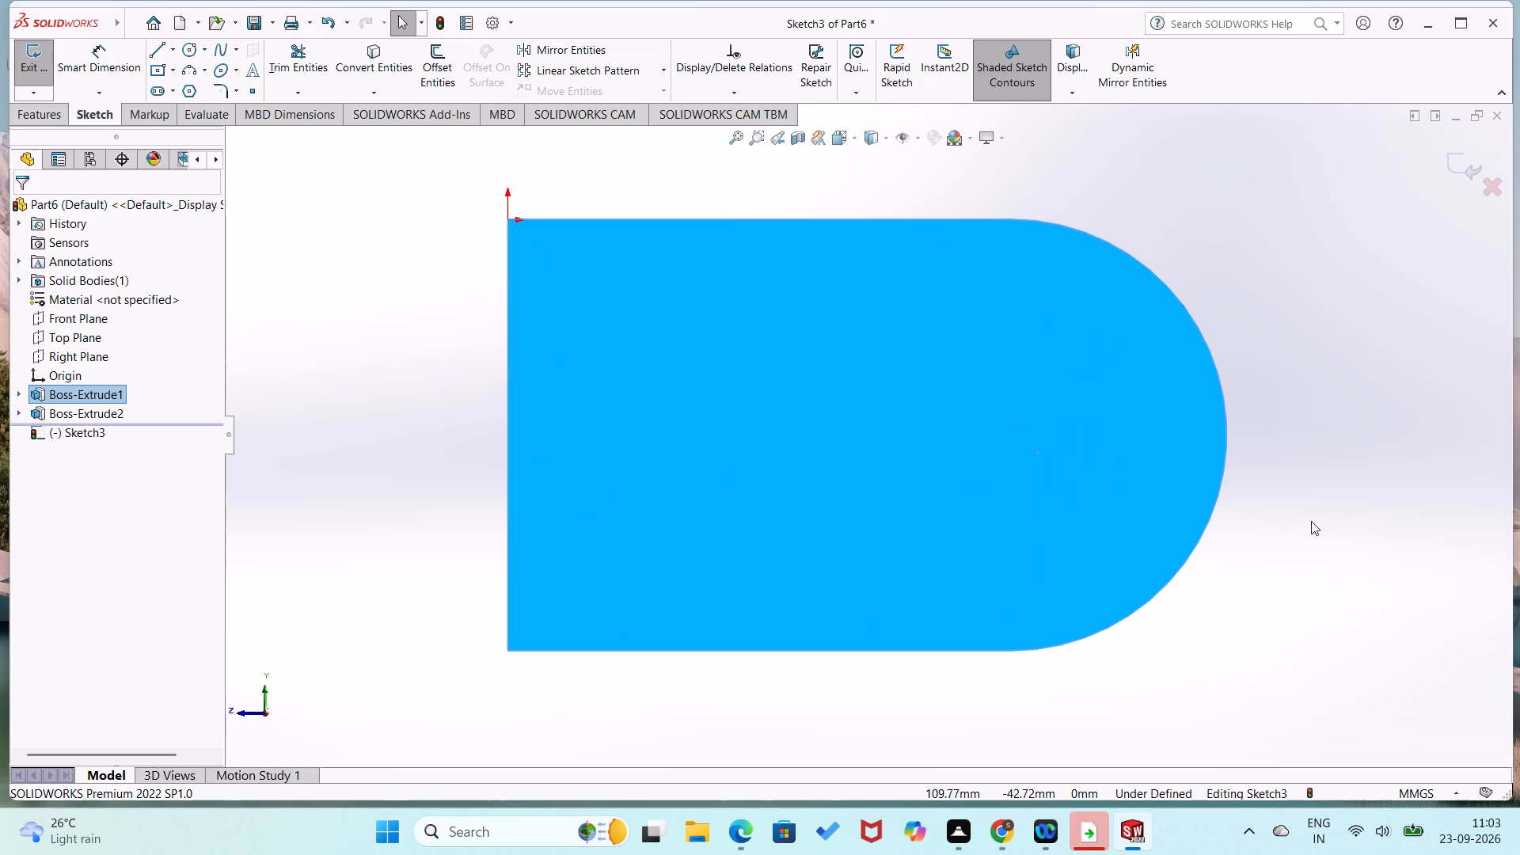
right_drag(1327, 514, 1419, 367)
right_drag(1337, 504, 1446, 444)
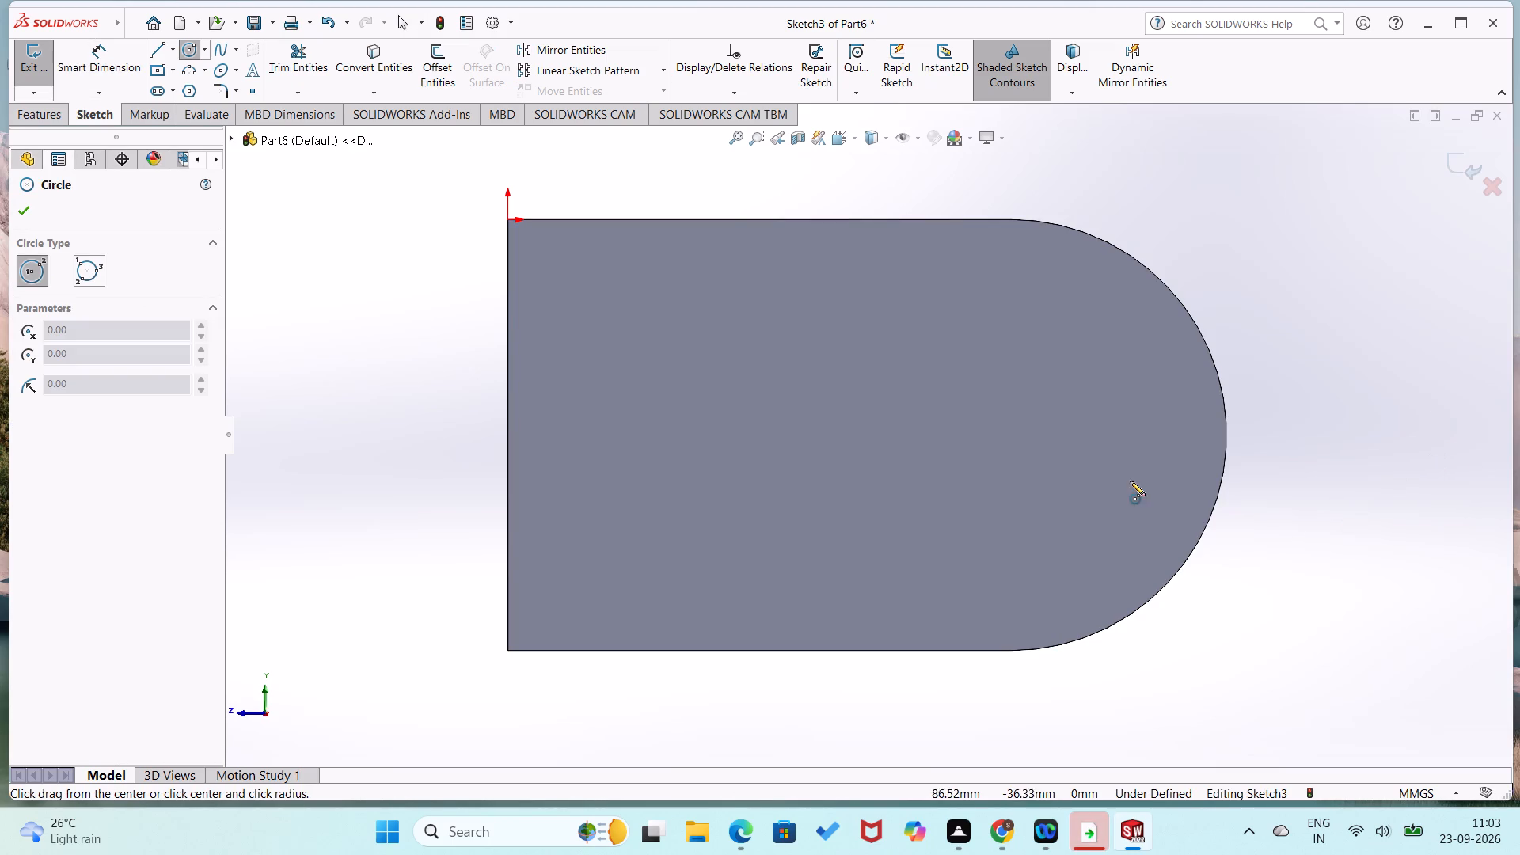
click(1012, 435)
click(1033, 492)
Dimension the circle's diameter at 10 mm.
right_drag(1096, 447, 1130, 321)
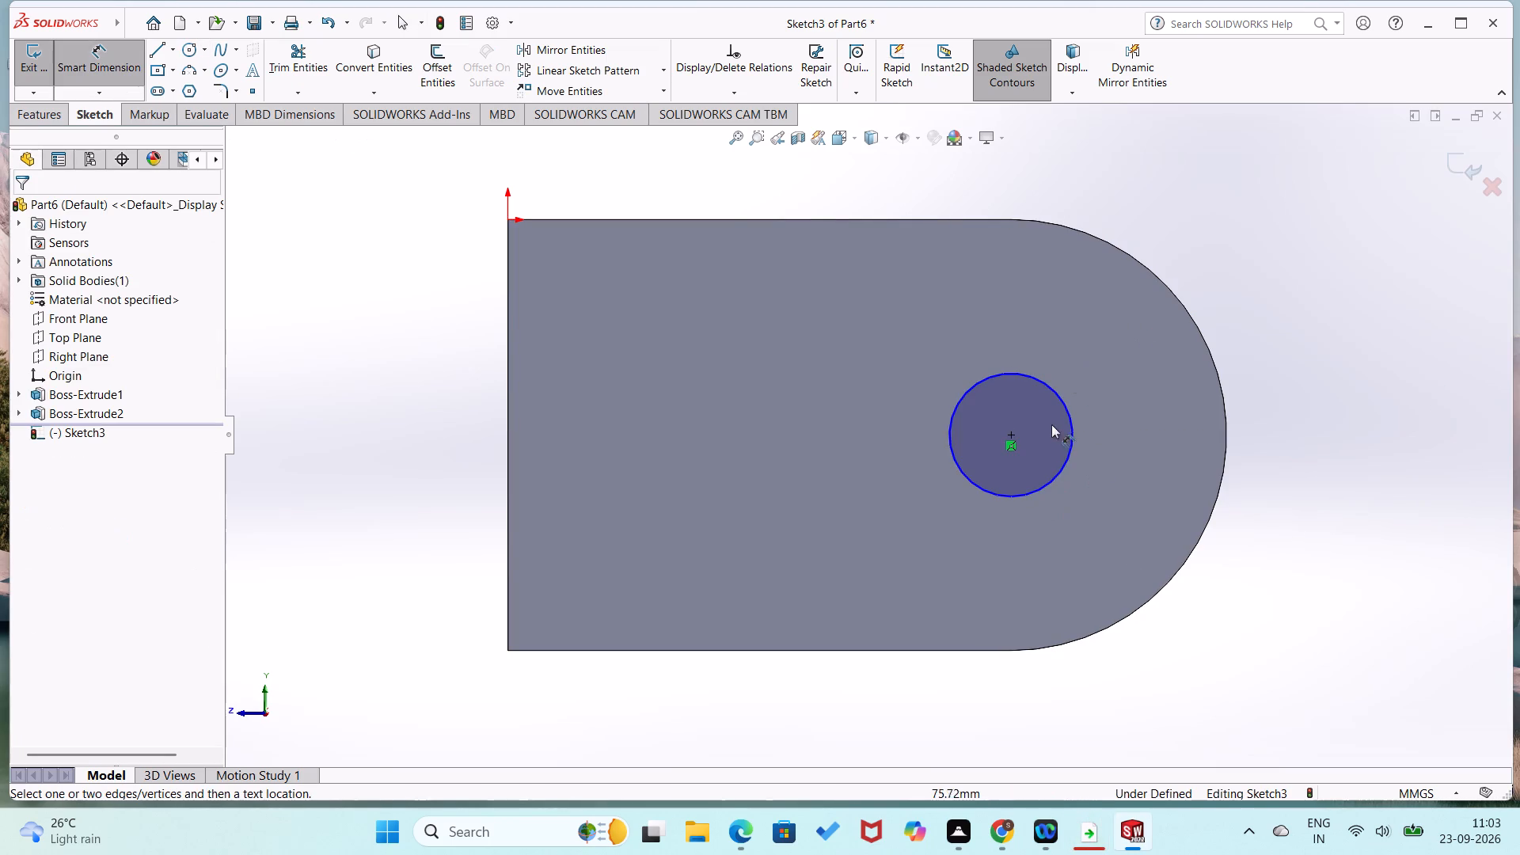
click(1070, 431)
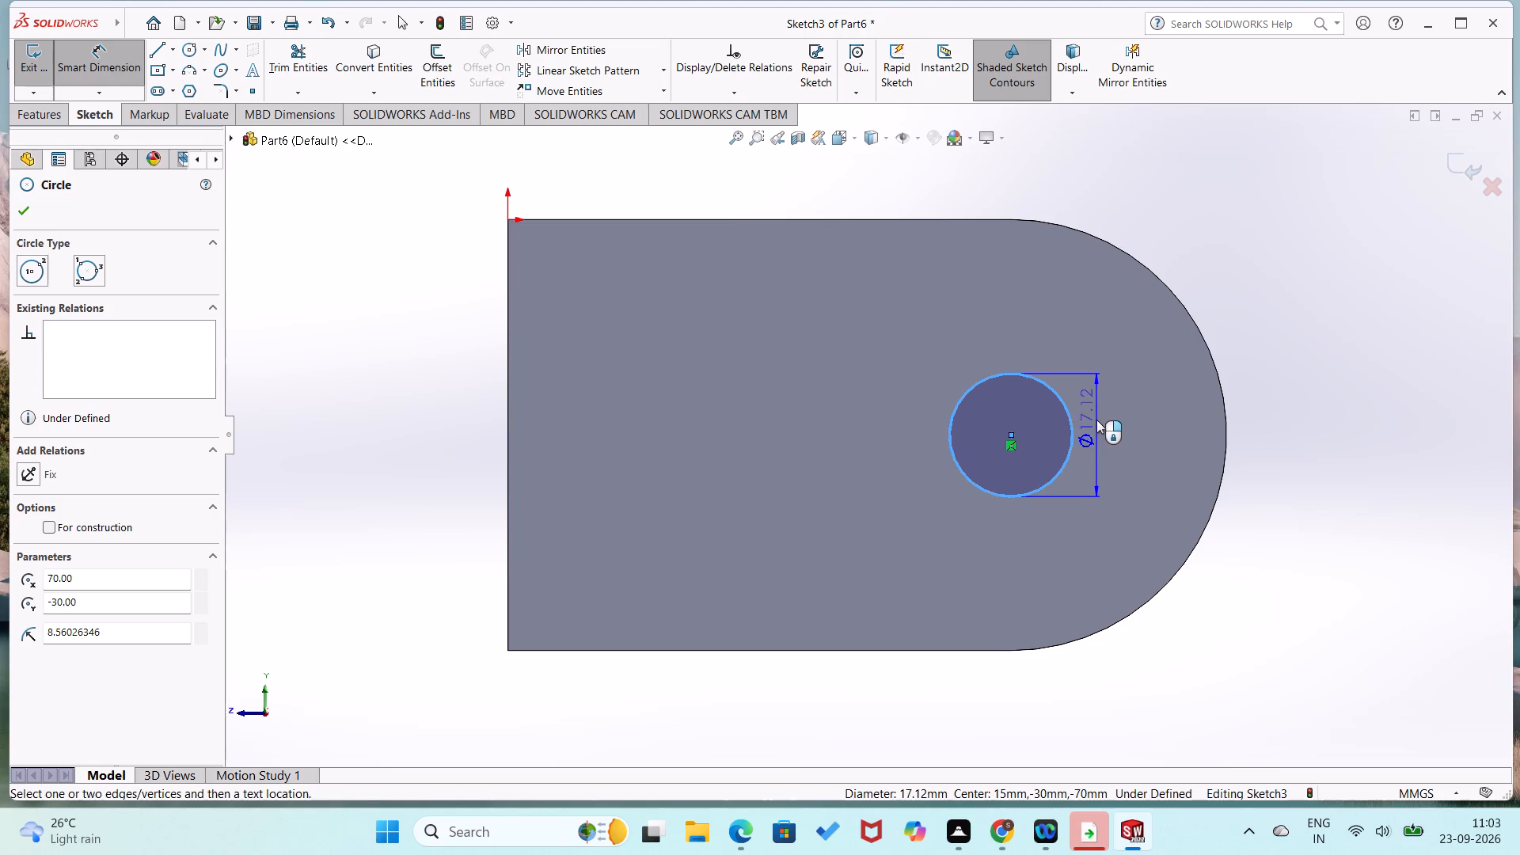
click(1096, 420)
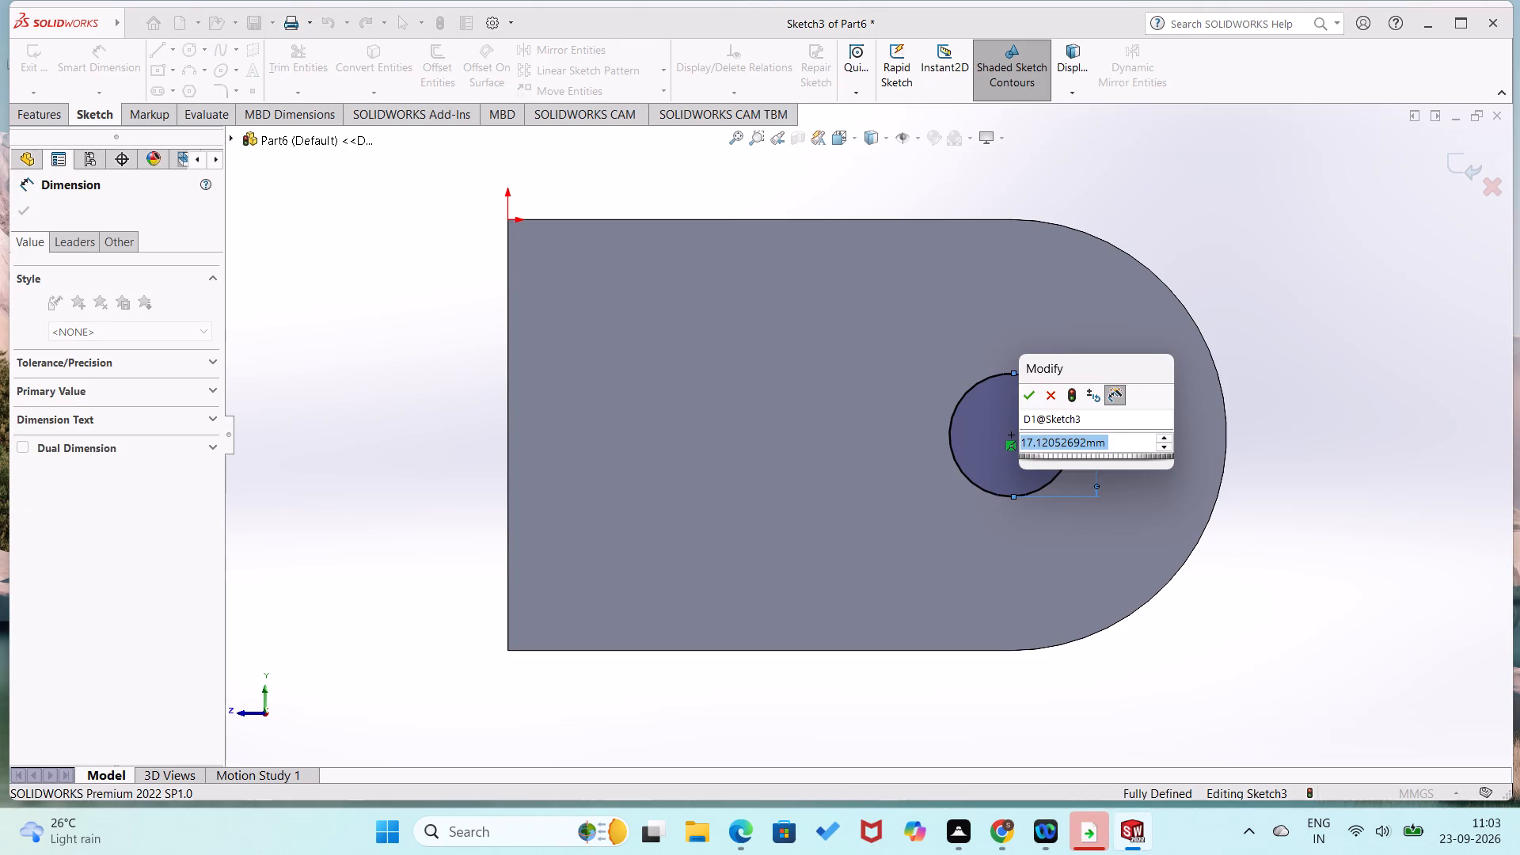
text(01)
key(BackSpace)
key(BackSpace)
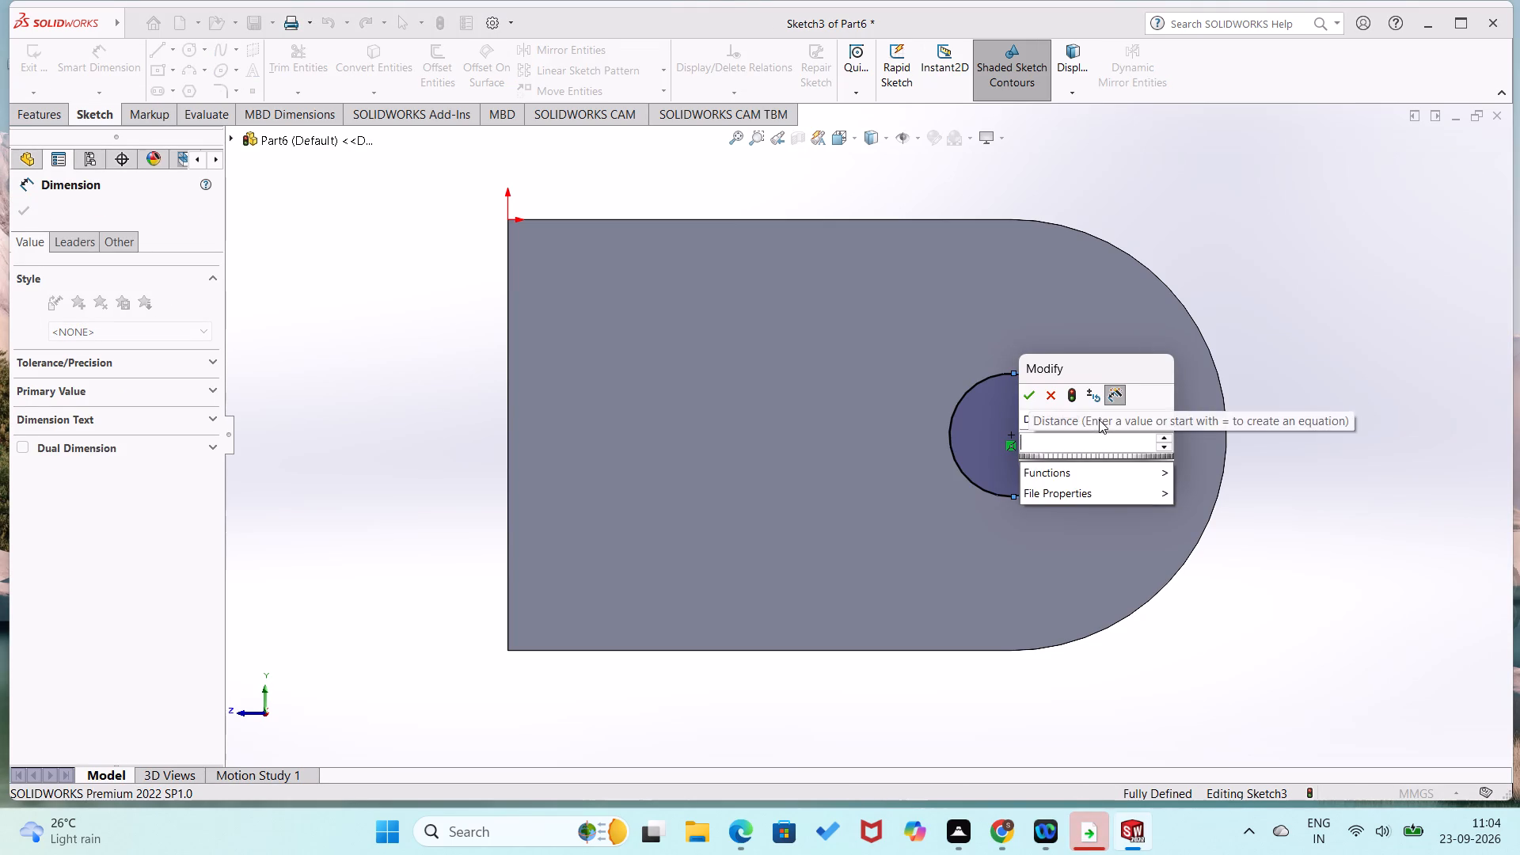
text(10)
key(Return)
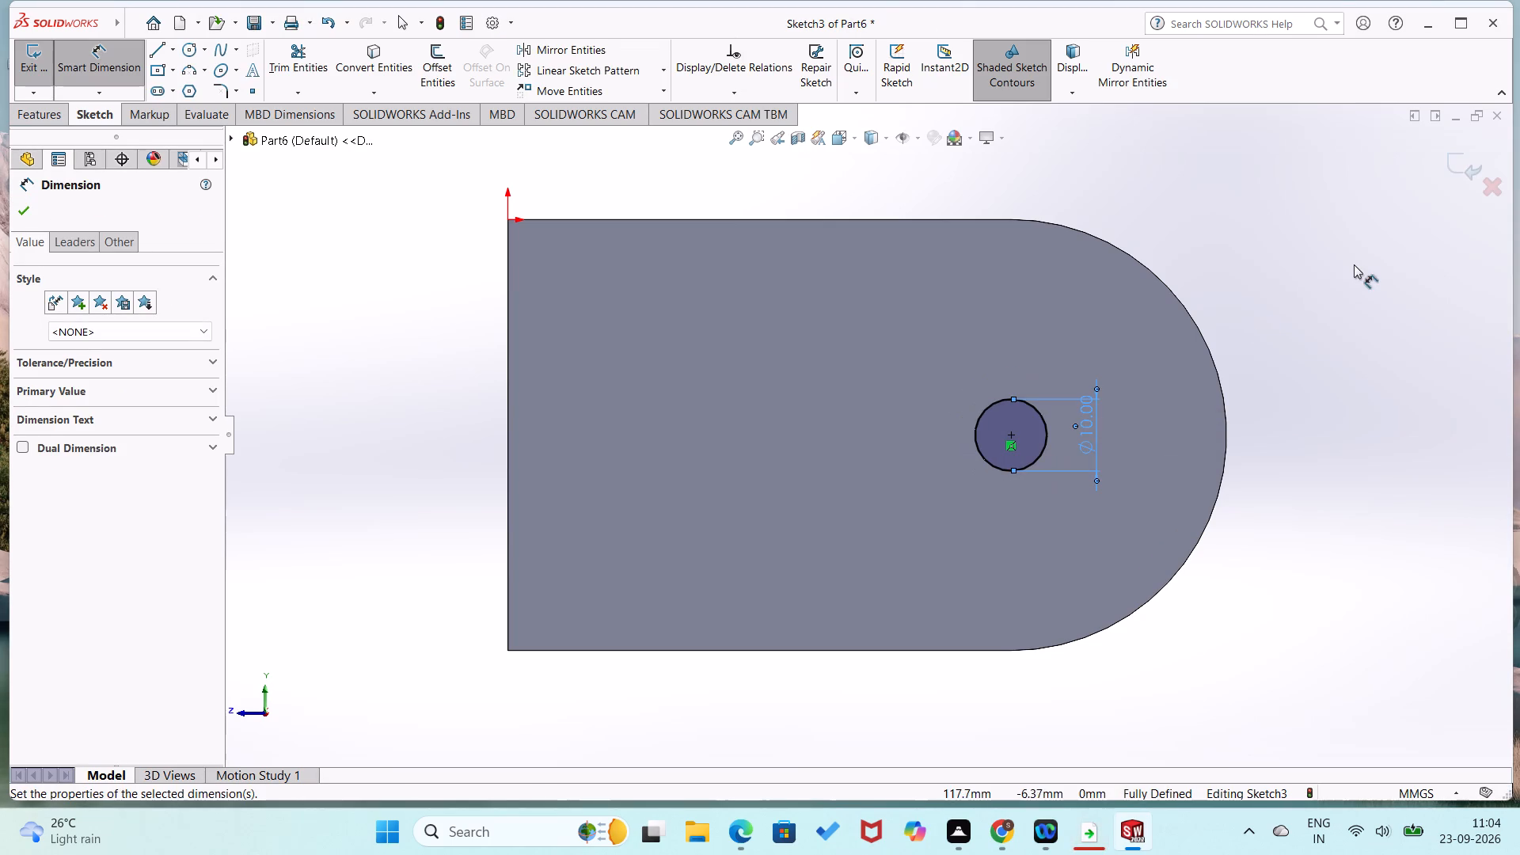
Draw two parallel horizontal lines about 29.6 mm long from the circle's top and bottom points to the plate's rounded edge.
click(1351, 264)
right_drag(1411, 227, 1280, 309)
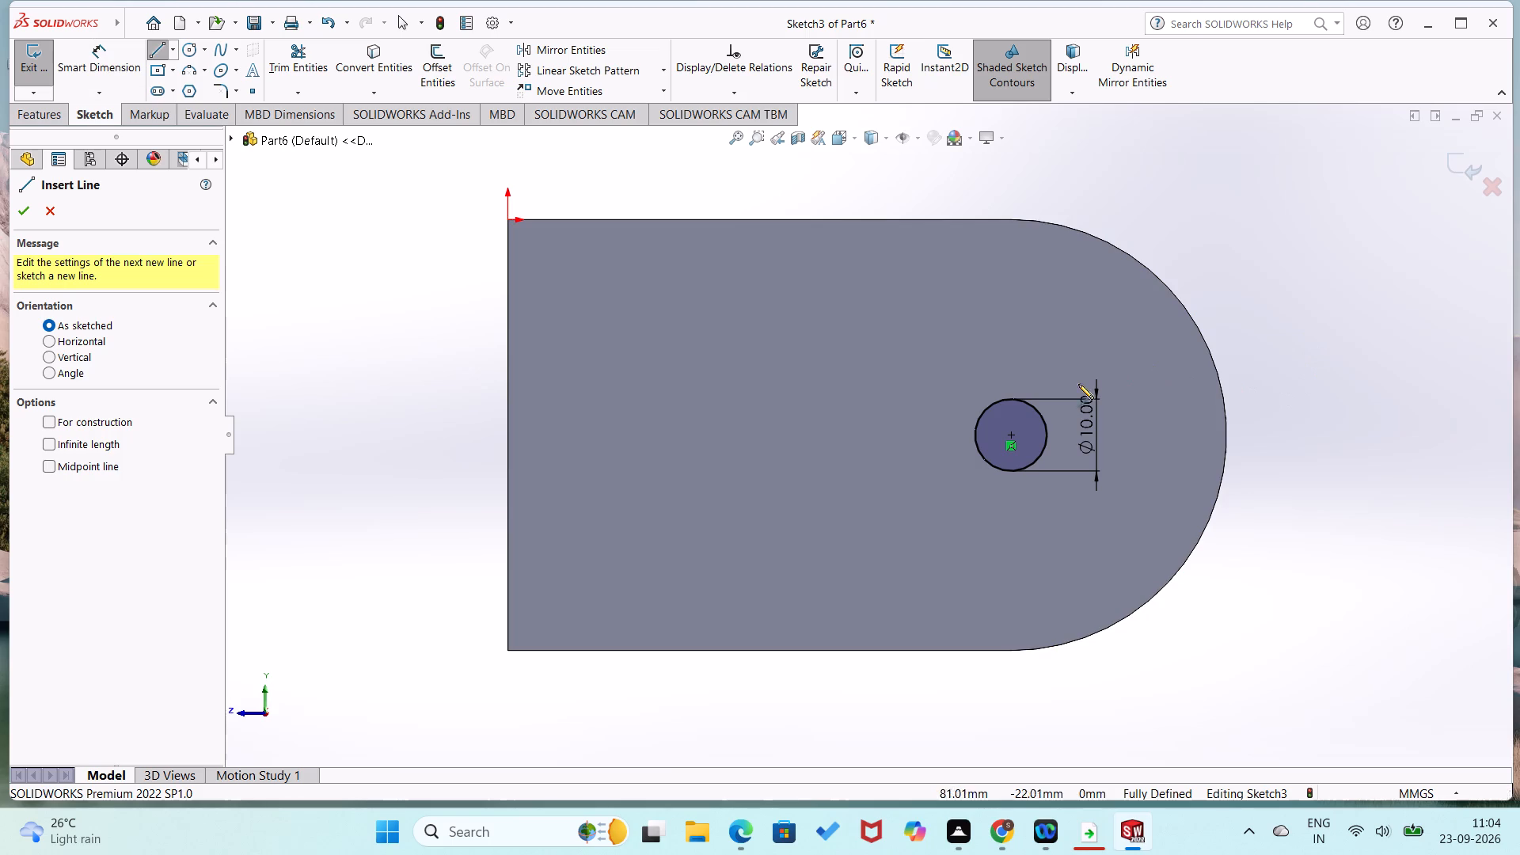
drag(1011, 401, 1028, 401)
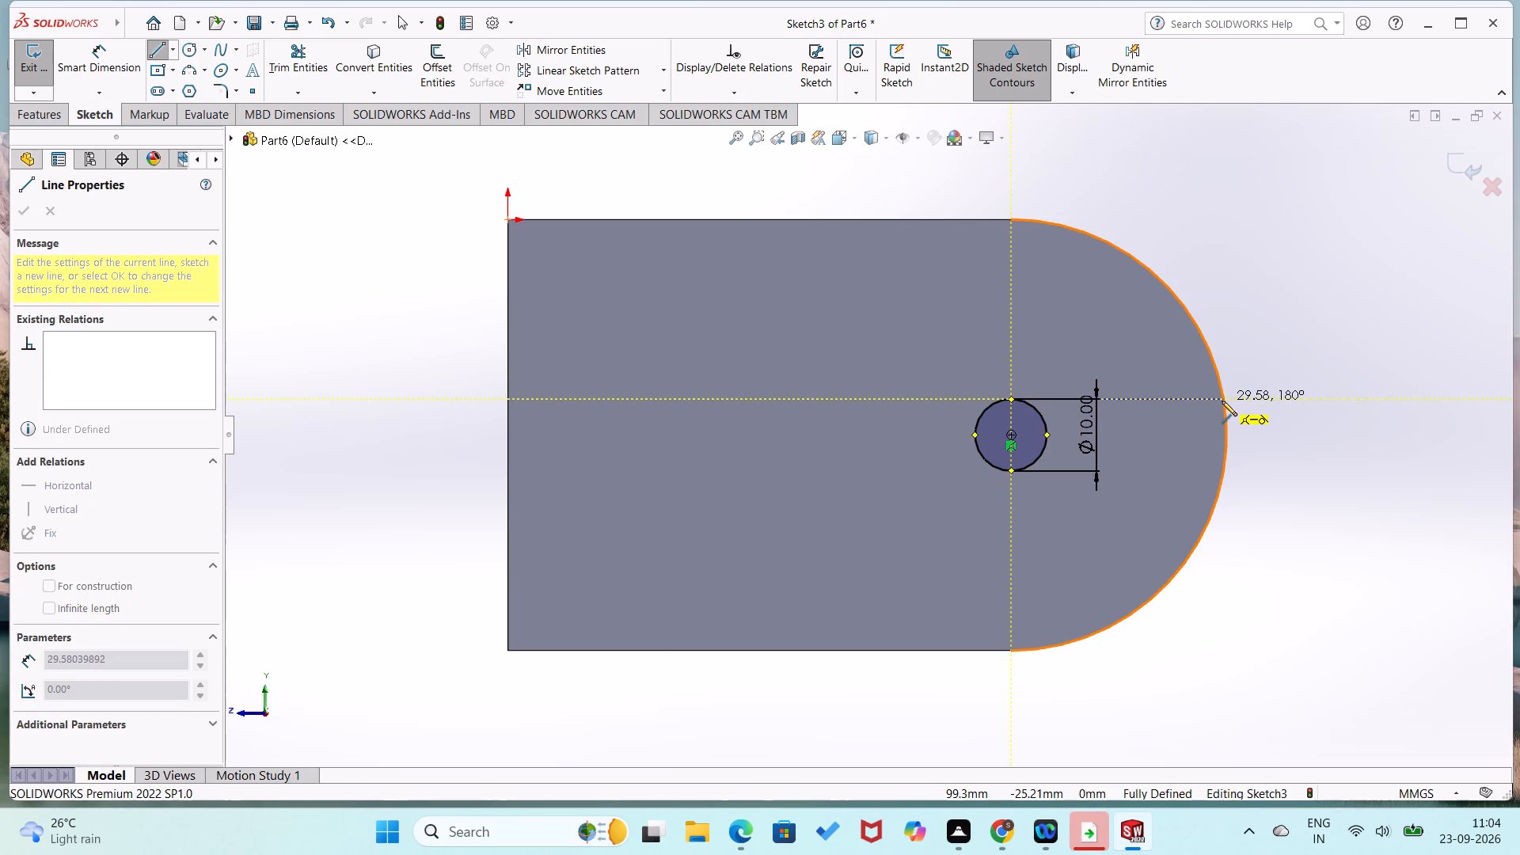
click(1222, 401)
right_drag(1346, 410, 1337, 303)
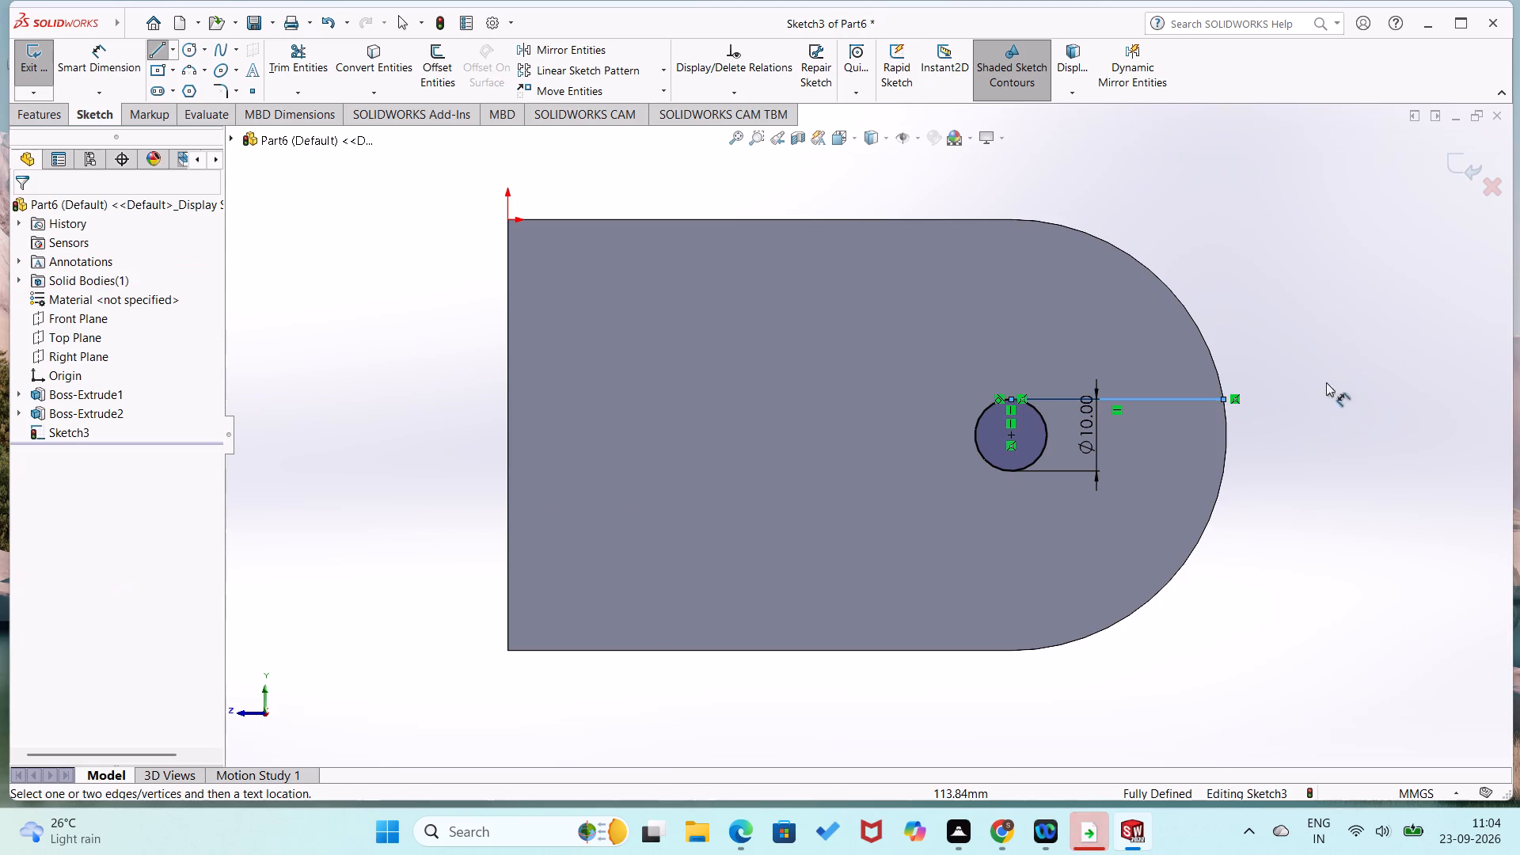
right_drag(1362, 373, 1242, 473)
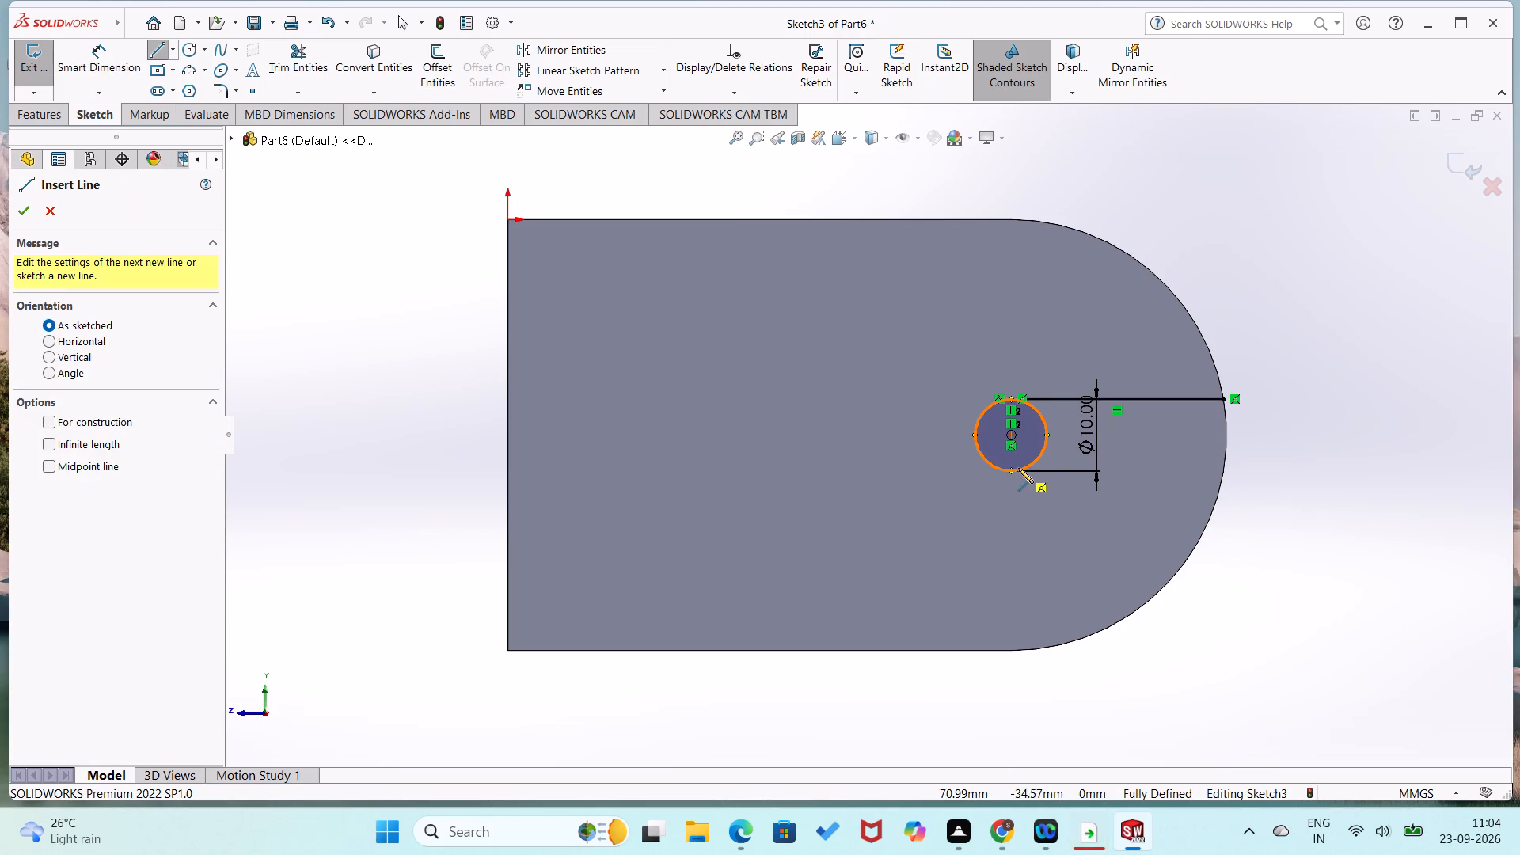
drag(1011, 469, 1018, 473)
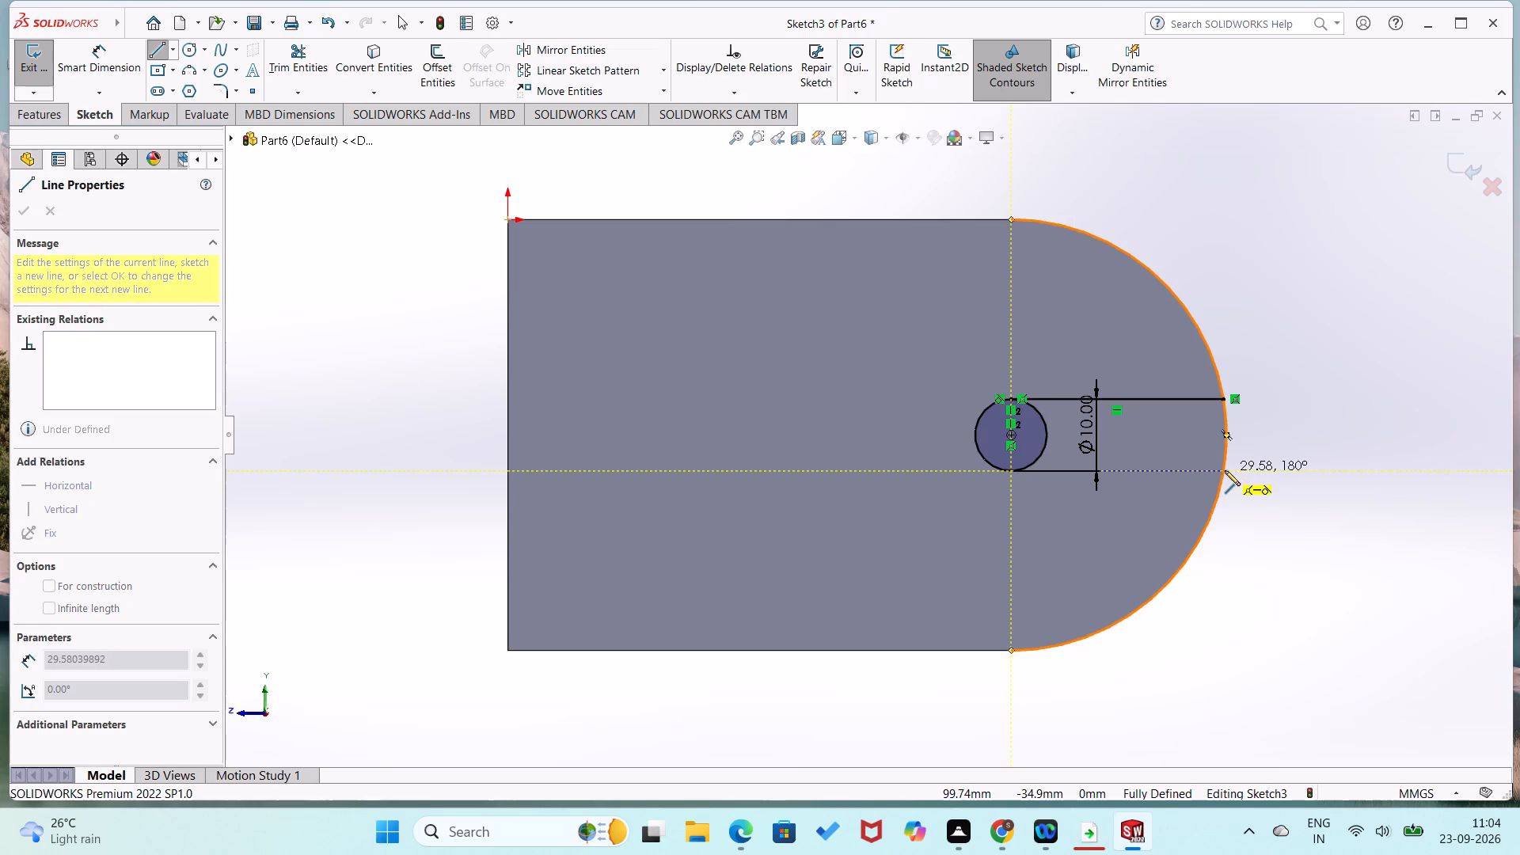
click(1225, 470)
right_drag(1282, 448, 1291, 346)
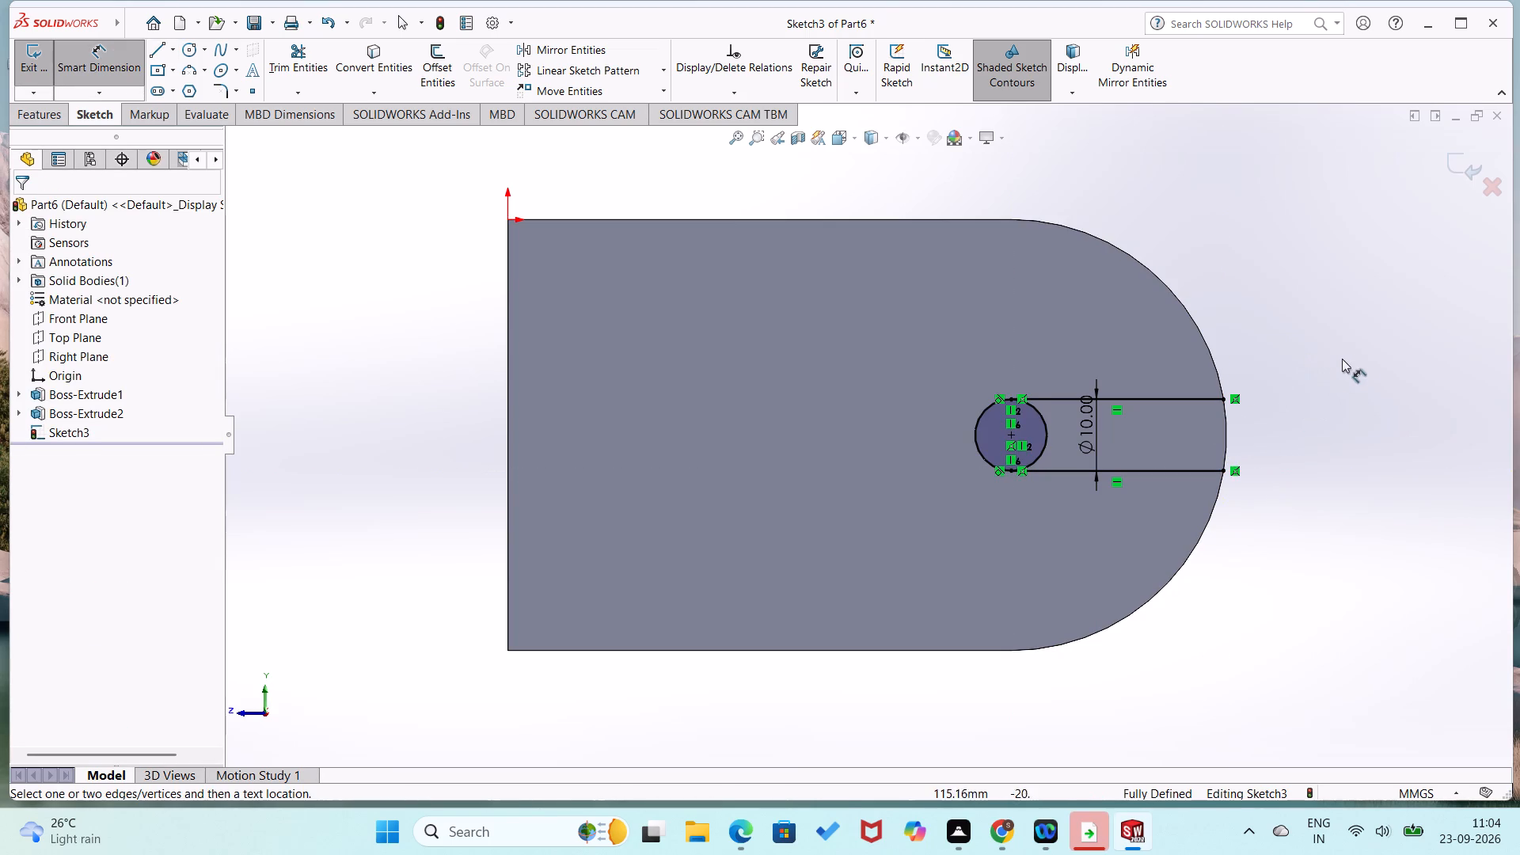
Join the two lines' outer ends with a 180° arc of 5 mm radius bulging beyond the rounded edge.
right_drag(1349, 354, 1256, 414)
click(1224, 397)
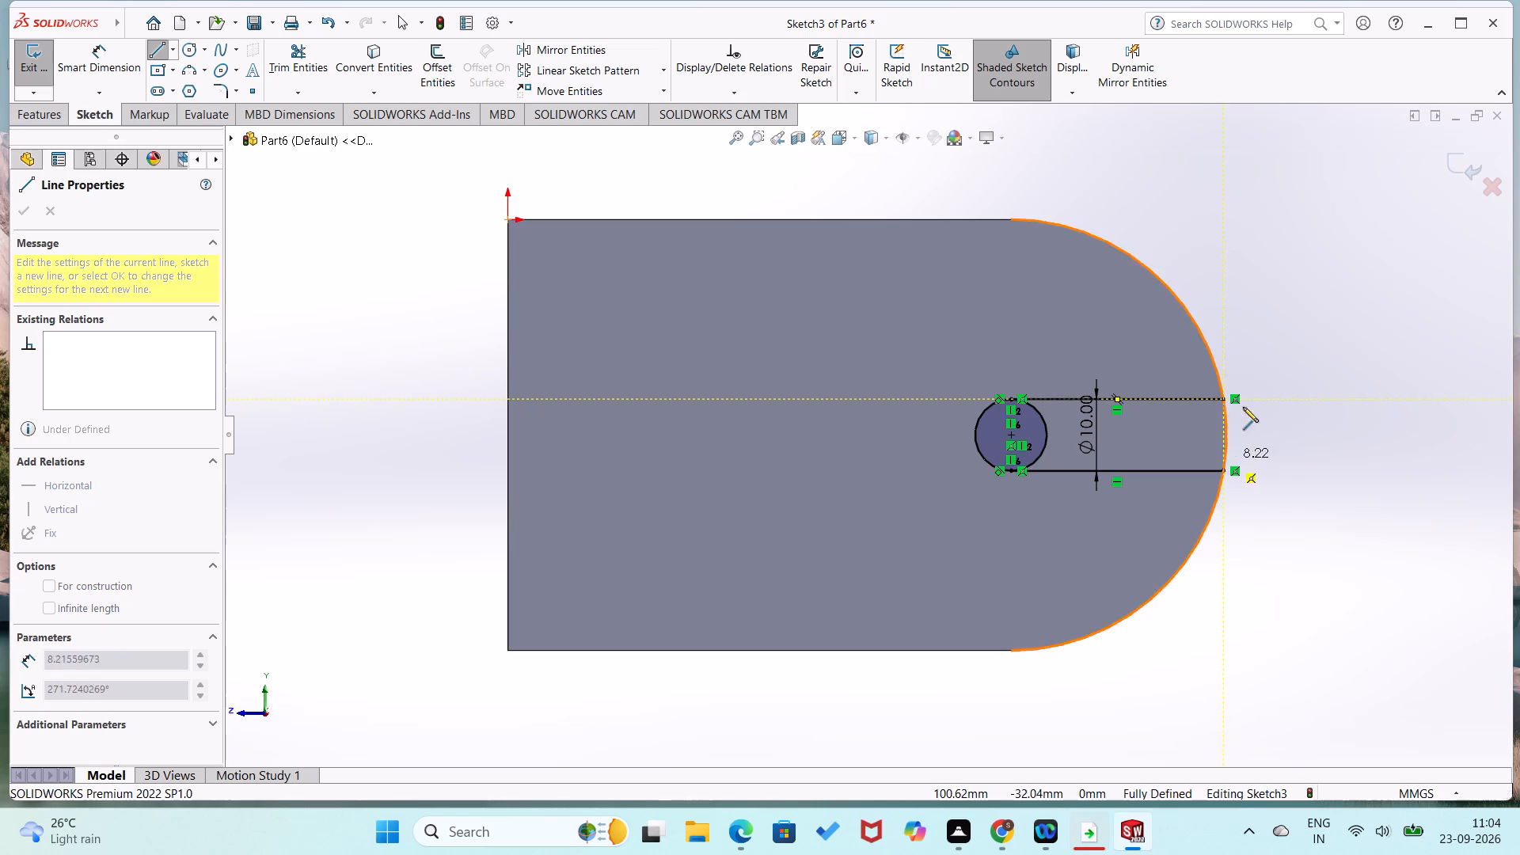
click(1223, 472)
right_drag(1278, 490, 1290, 327)
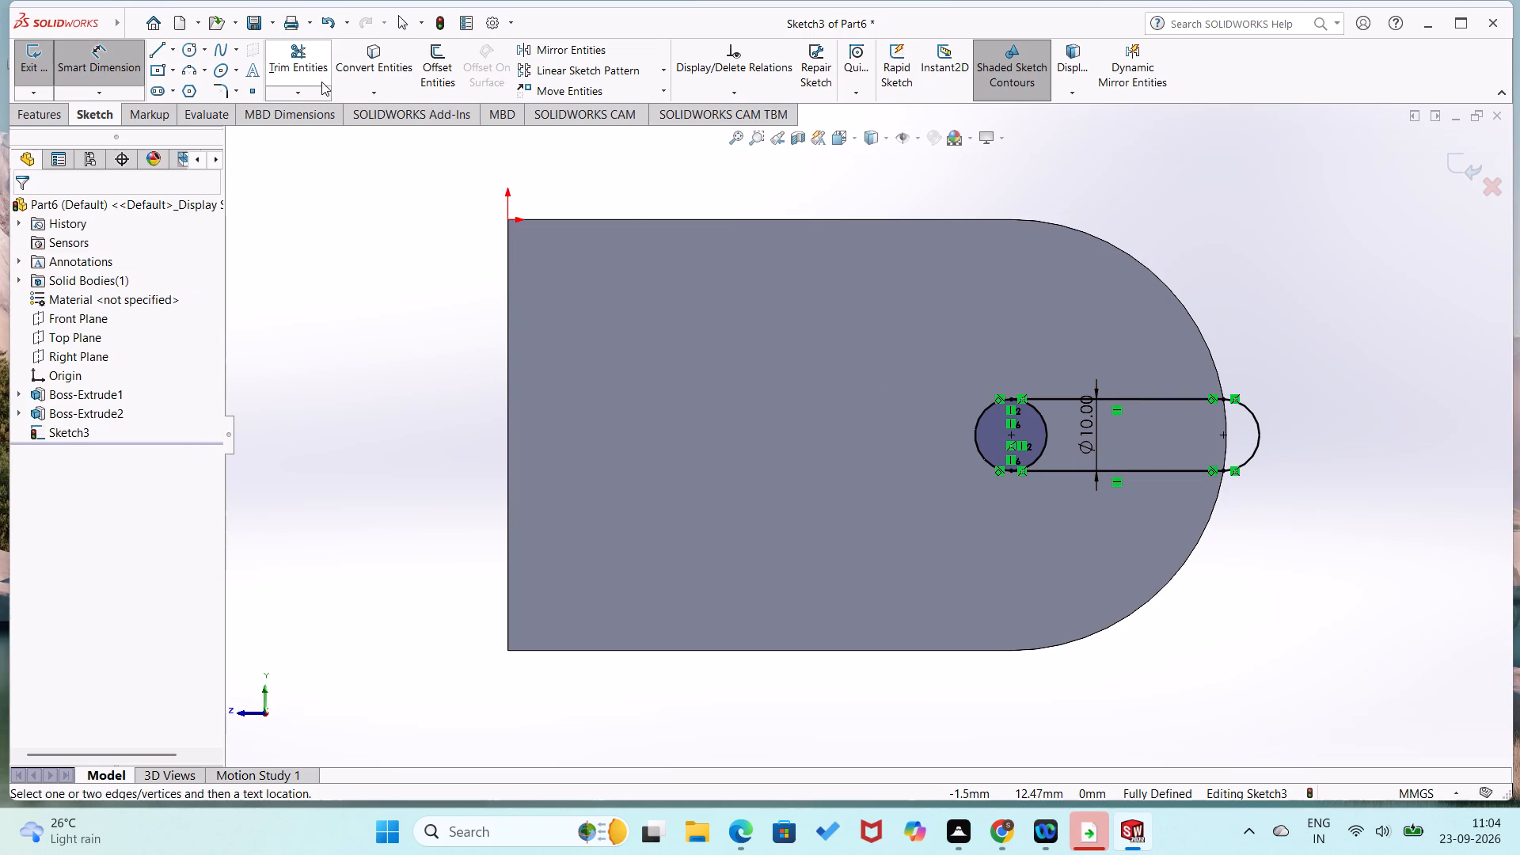
Trim away the half of the circle that lies inside the slot, using Trim to closest.
click(302, 61)
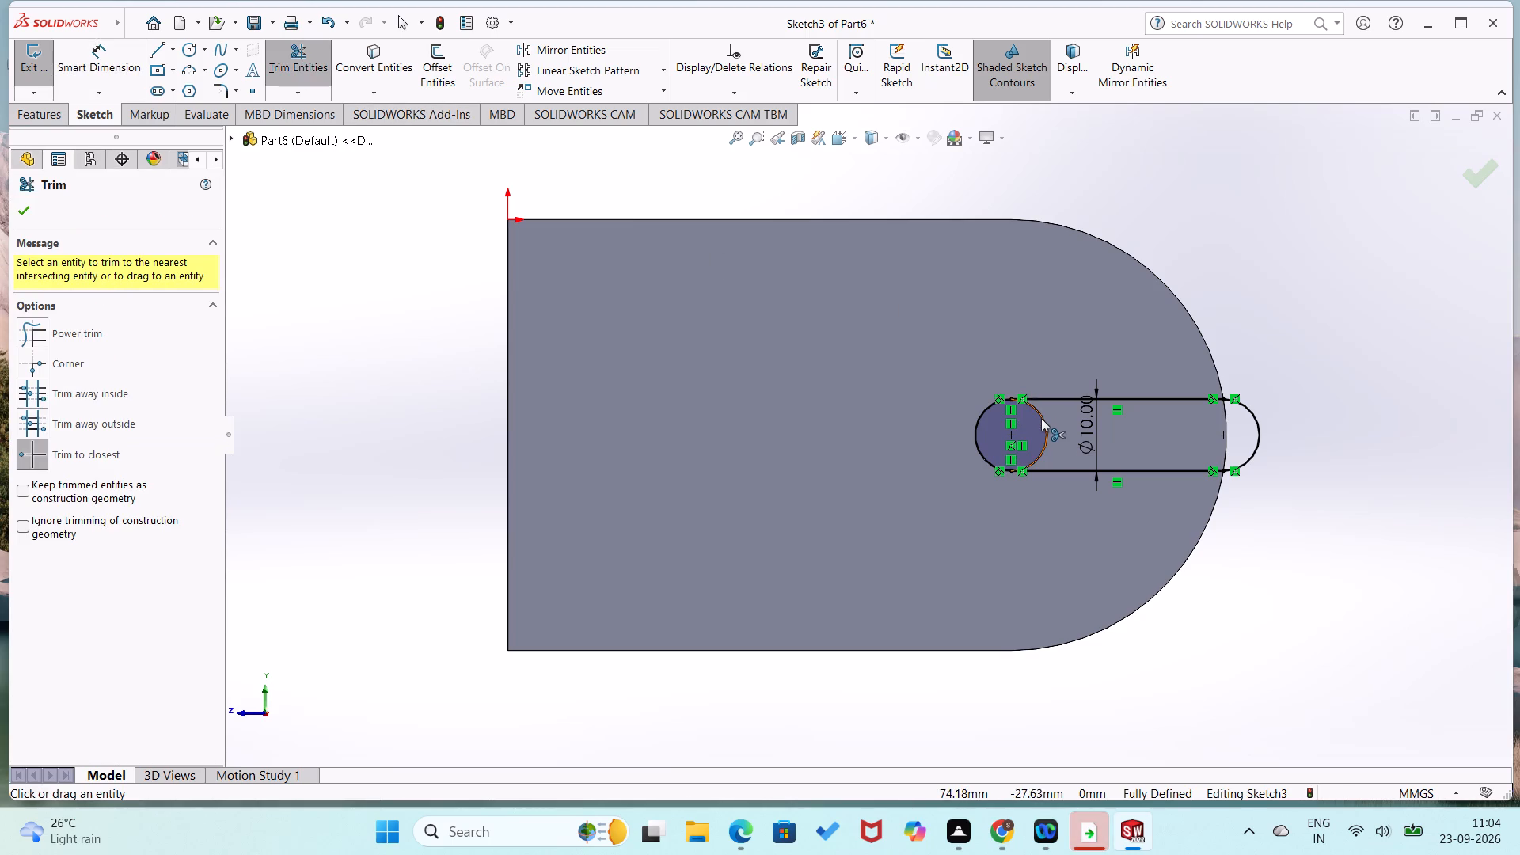
click(1041, 418)
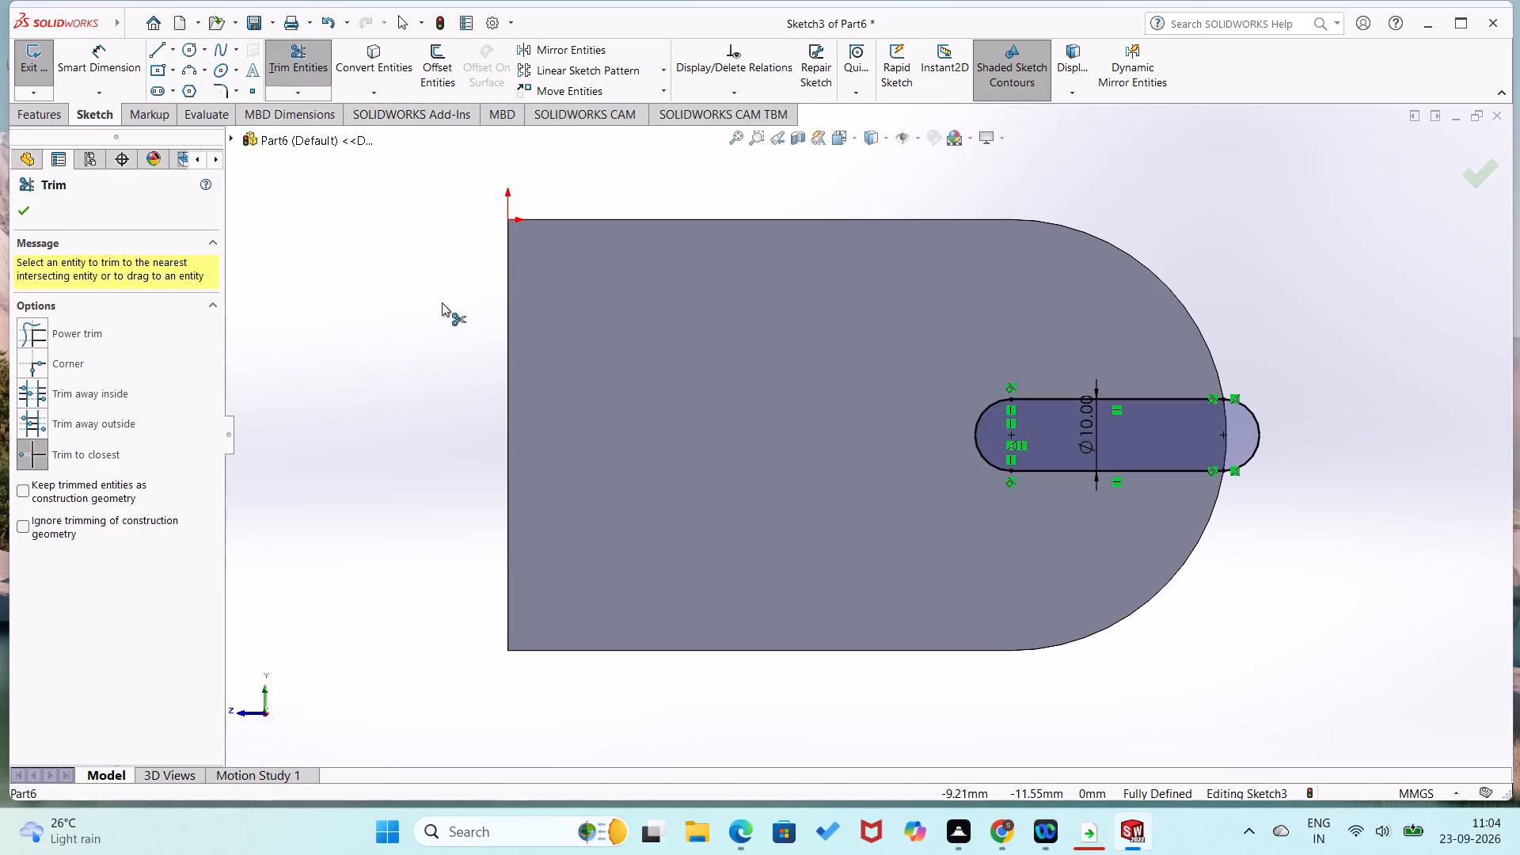
Cut the slot profile into the plate with a blind Extruded Cut 15 mm deep.
click(43, 118)
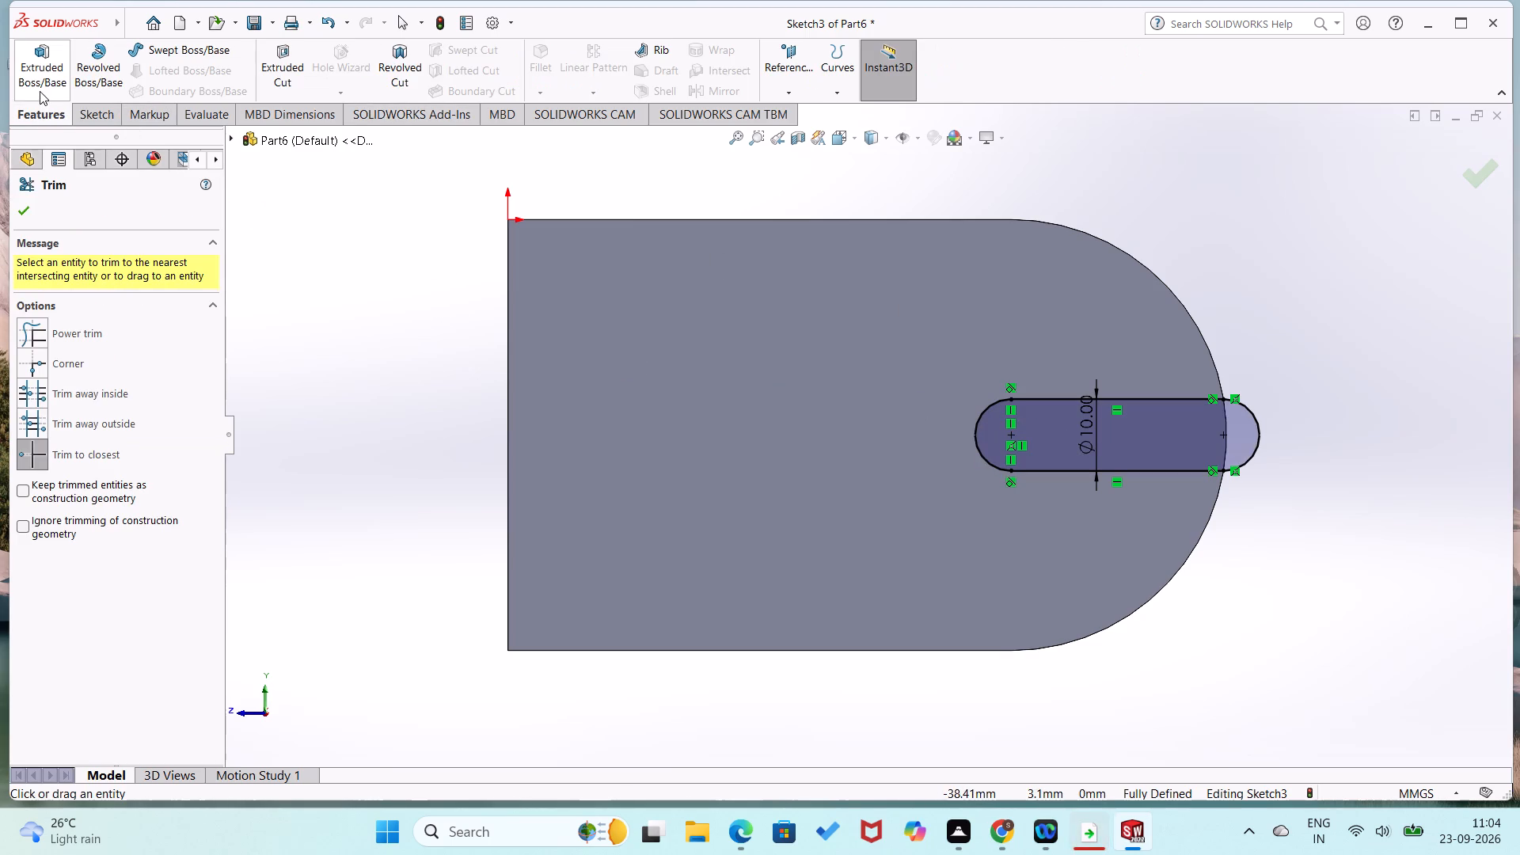
click(285, 66)
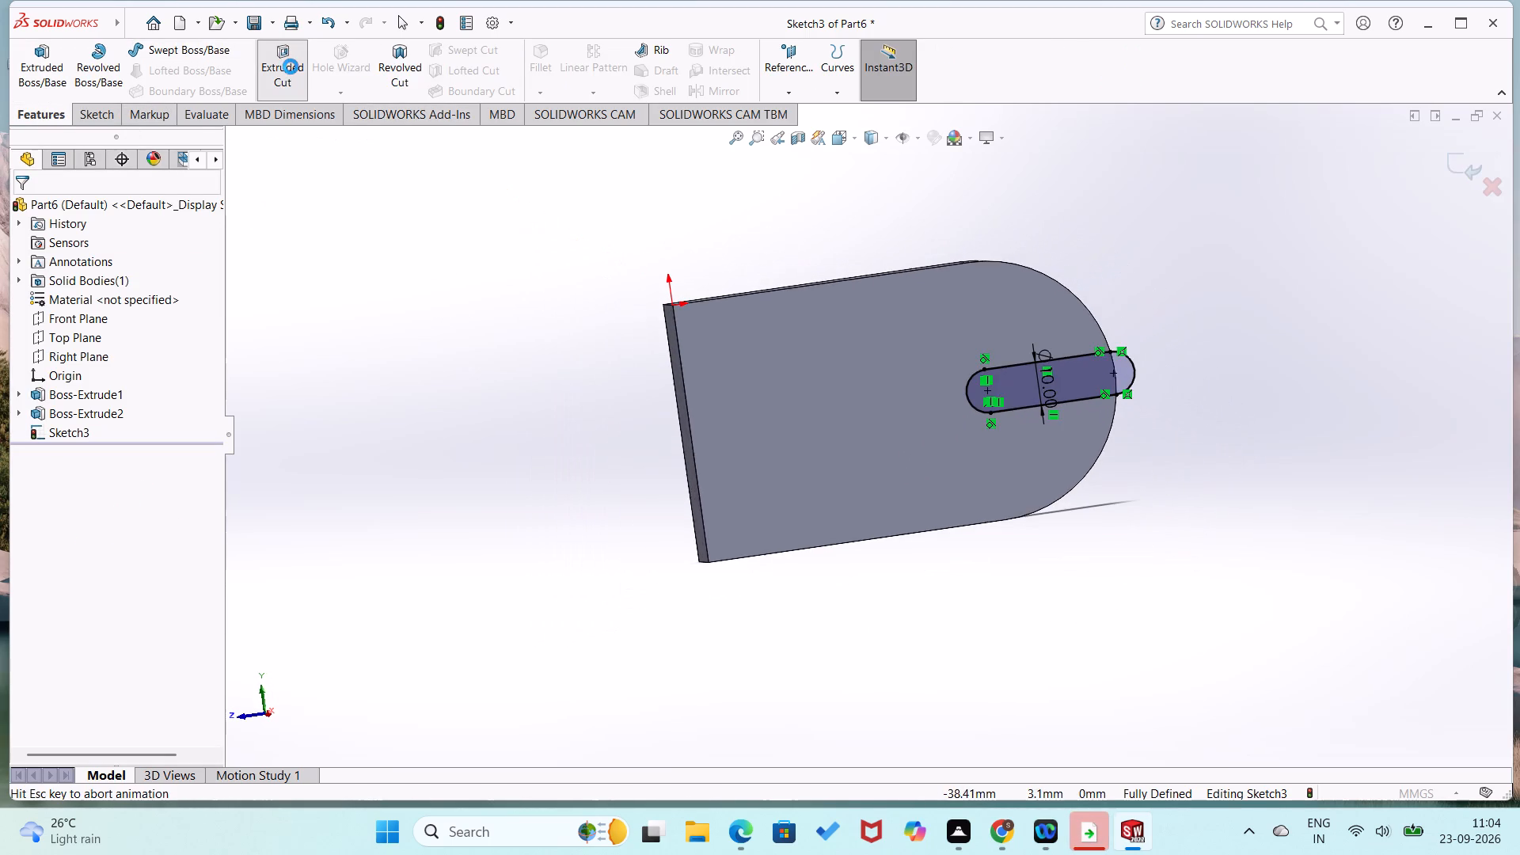
middle_drag(218, 353, 228, 390)
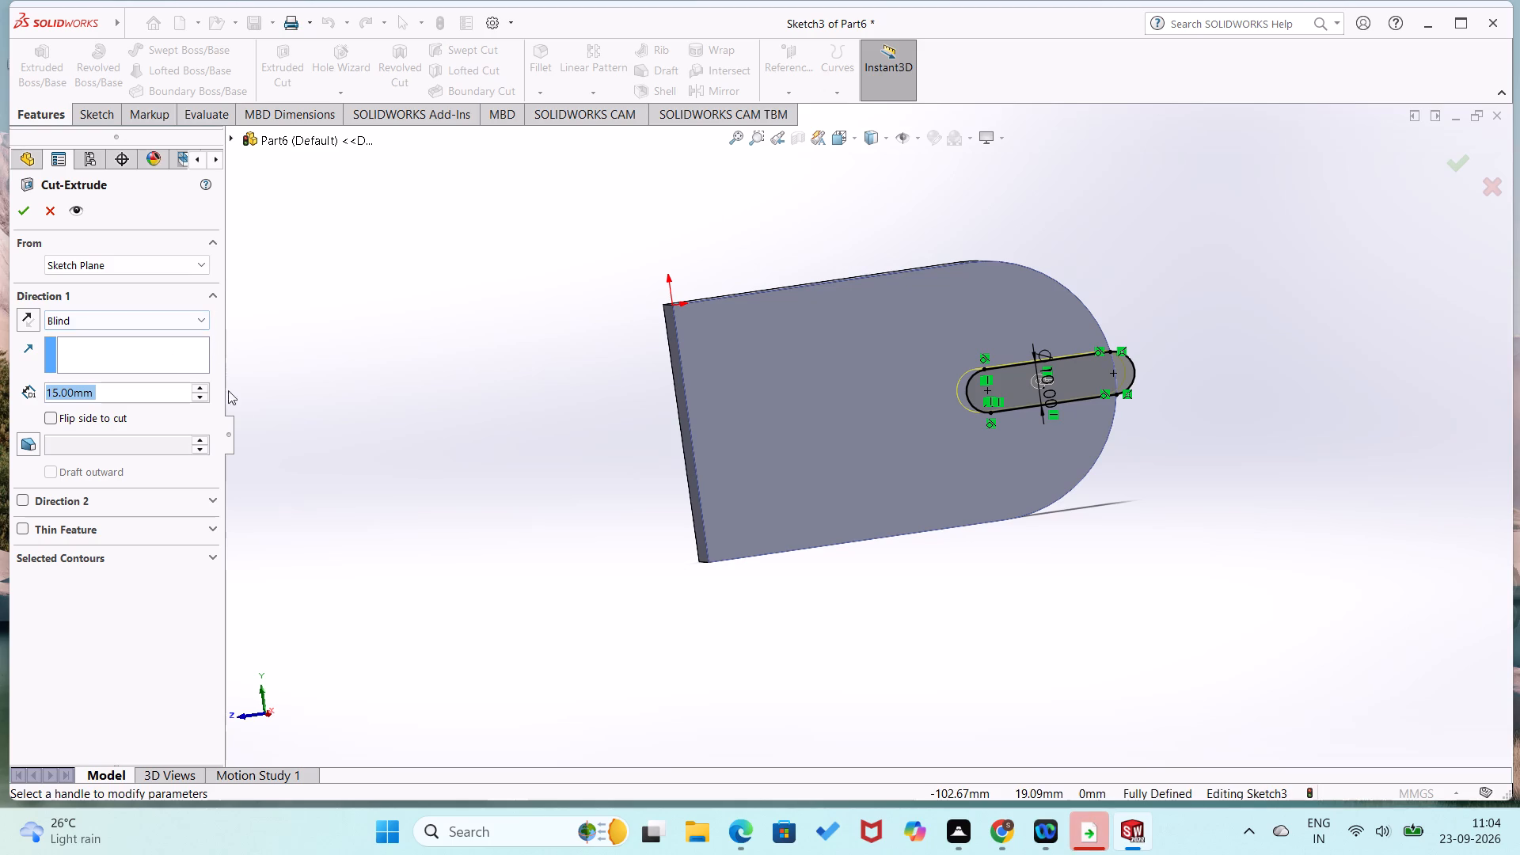
middle_drag(228, 390, 245, 463)
middle_drag(333, 341, 435, 502)
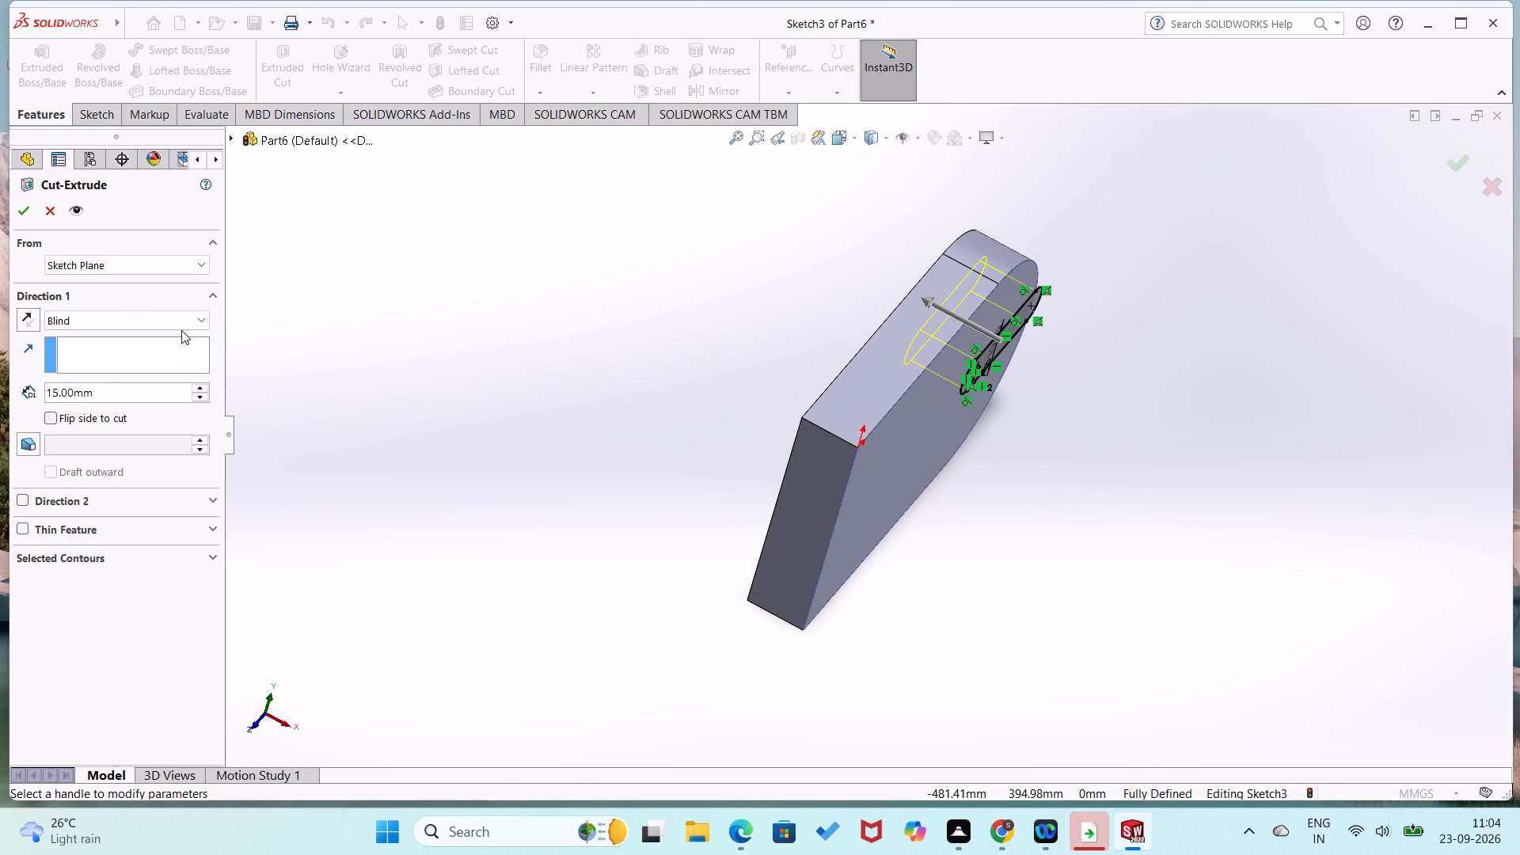
click(15, 192)
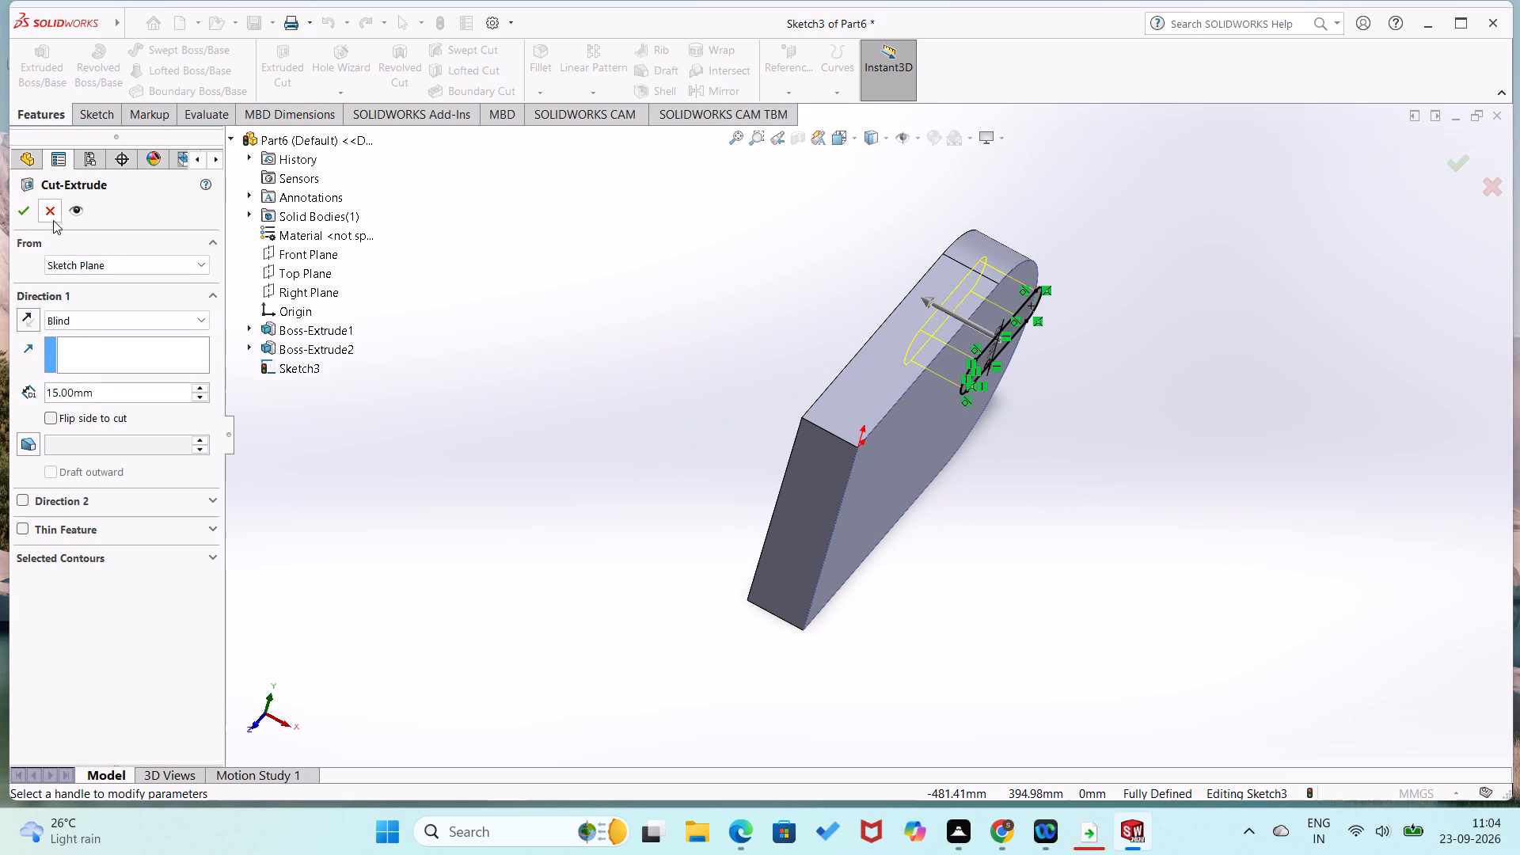
click(14, 206)
On the block's 70 by 15 mm narrow side face, sketch a horizontal line about 65 mm long from the square end's corner across the thickness.
middle_drag(648, 403, 599, 369)
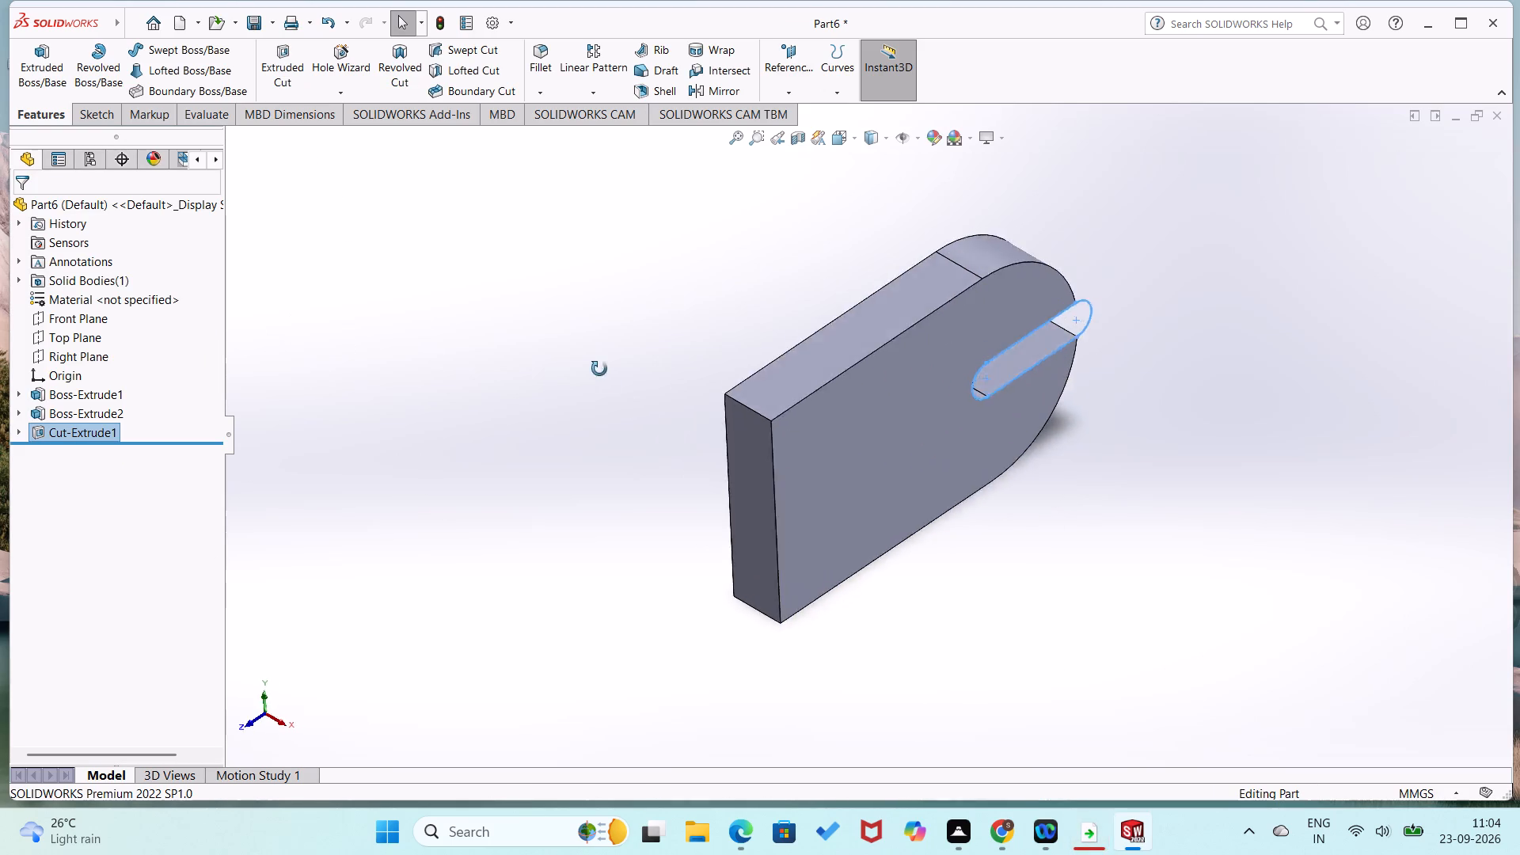
middle_drag(599, 369, 513, 264)
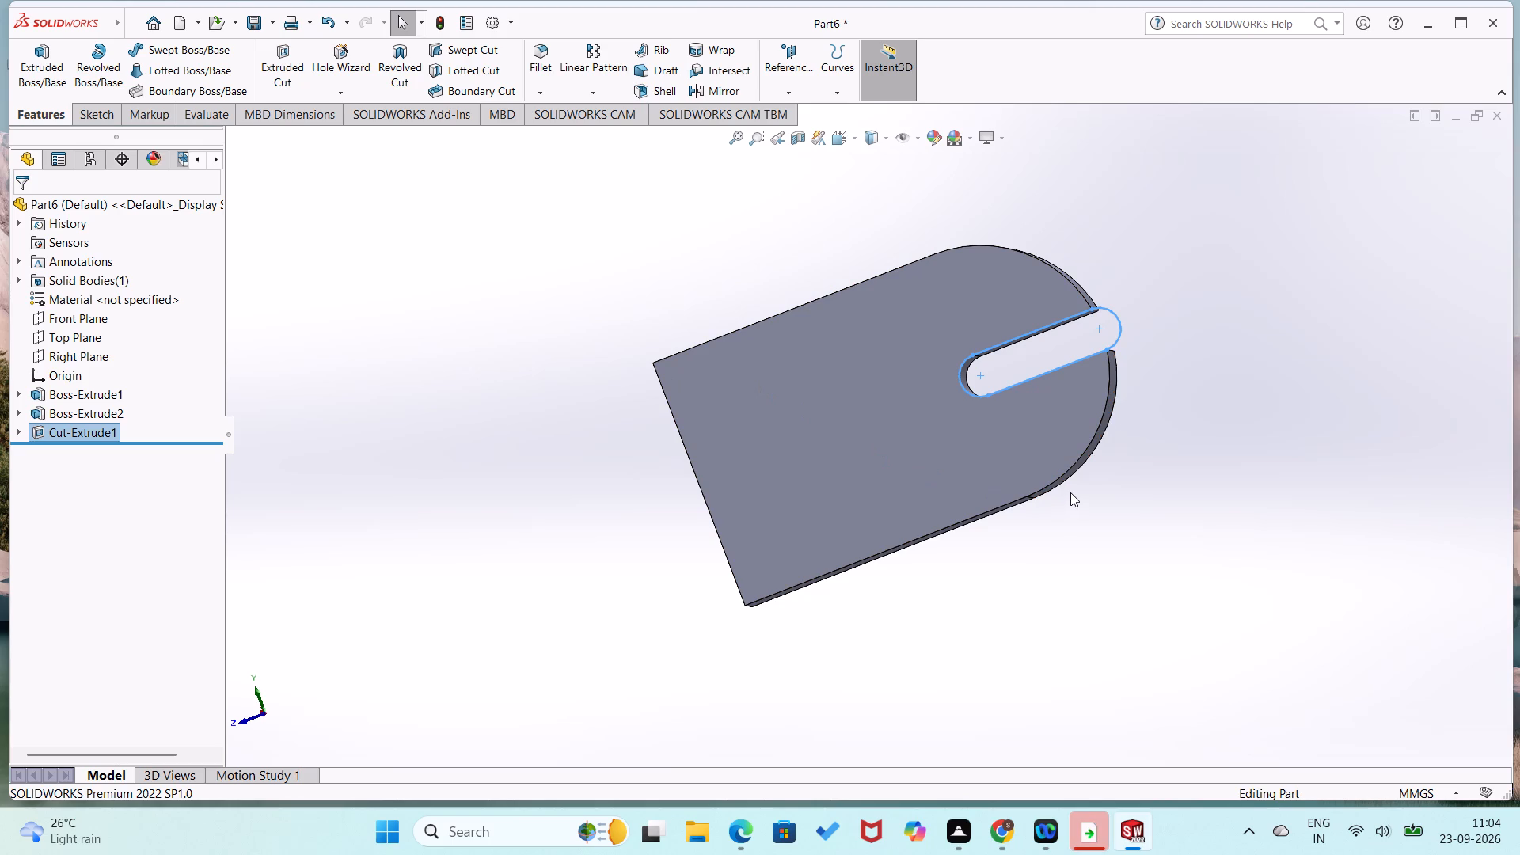
middle_drag(973, 508, 918, 411)
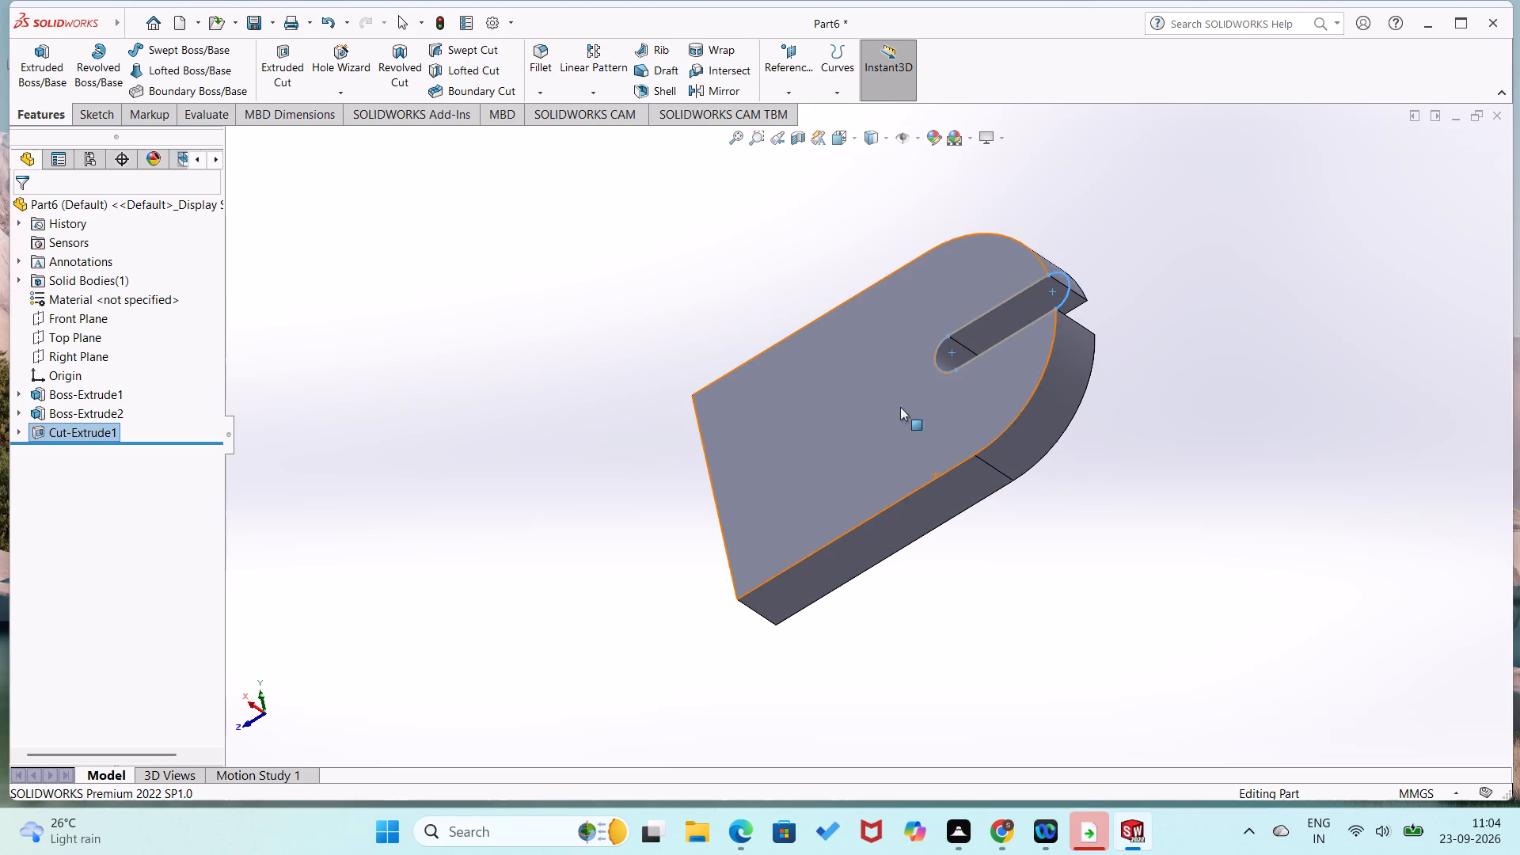
right_click(829, 577)
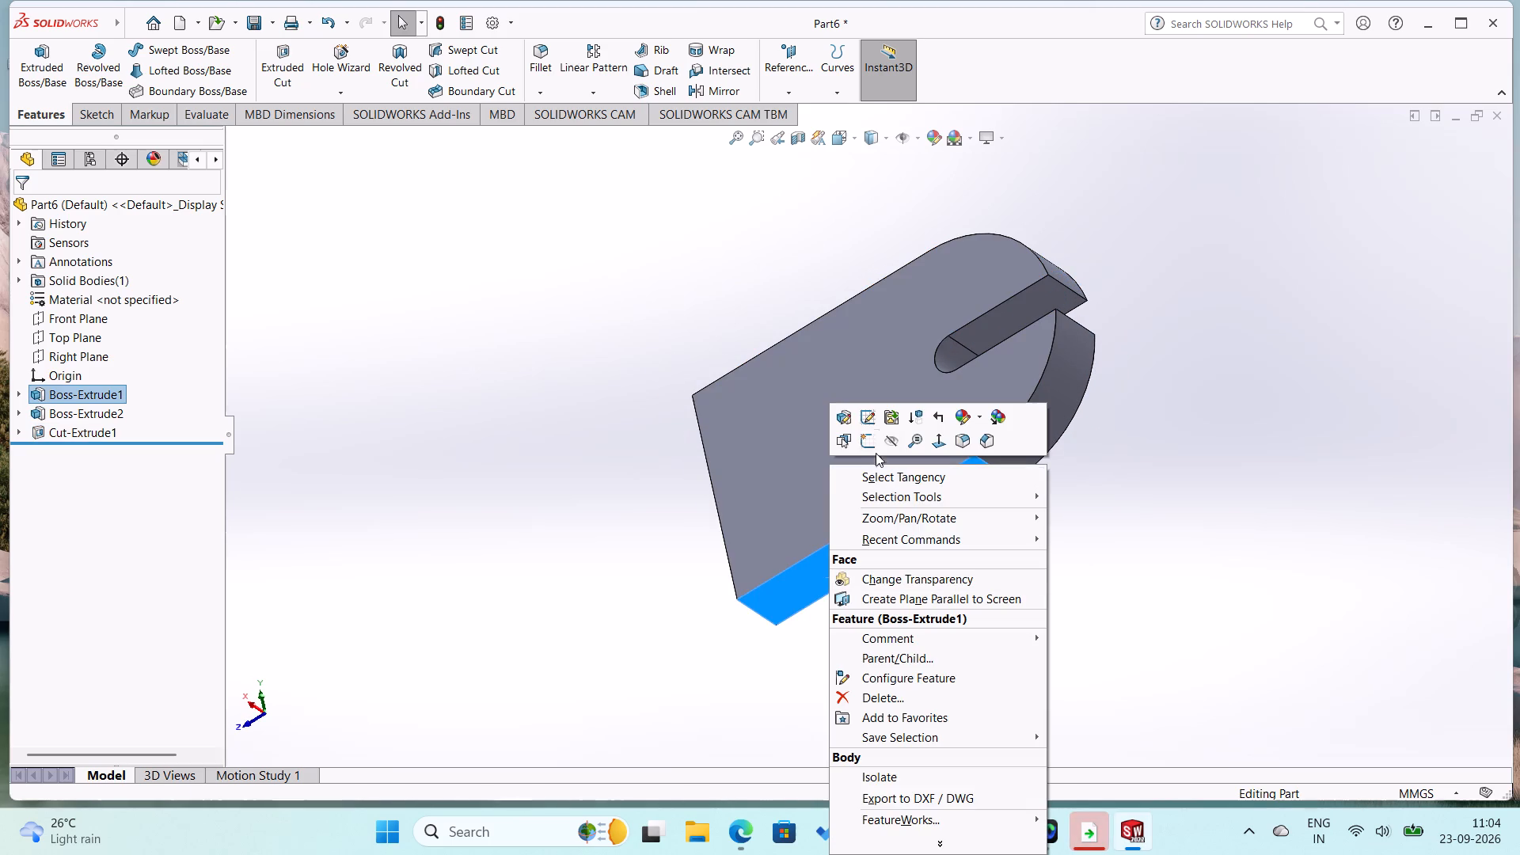
click(870, 443)
right_click(613, 462)
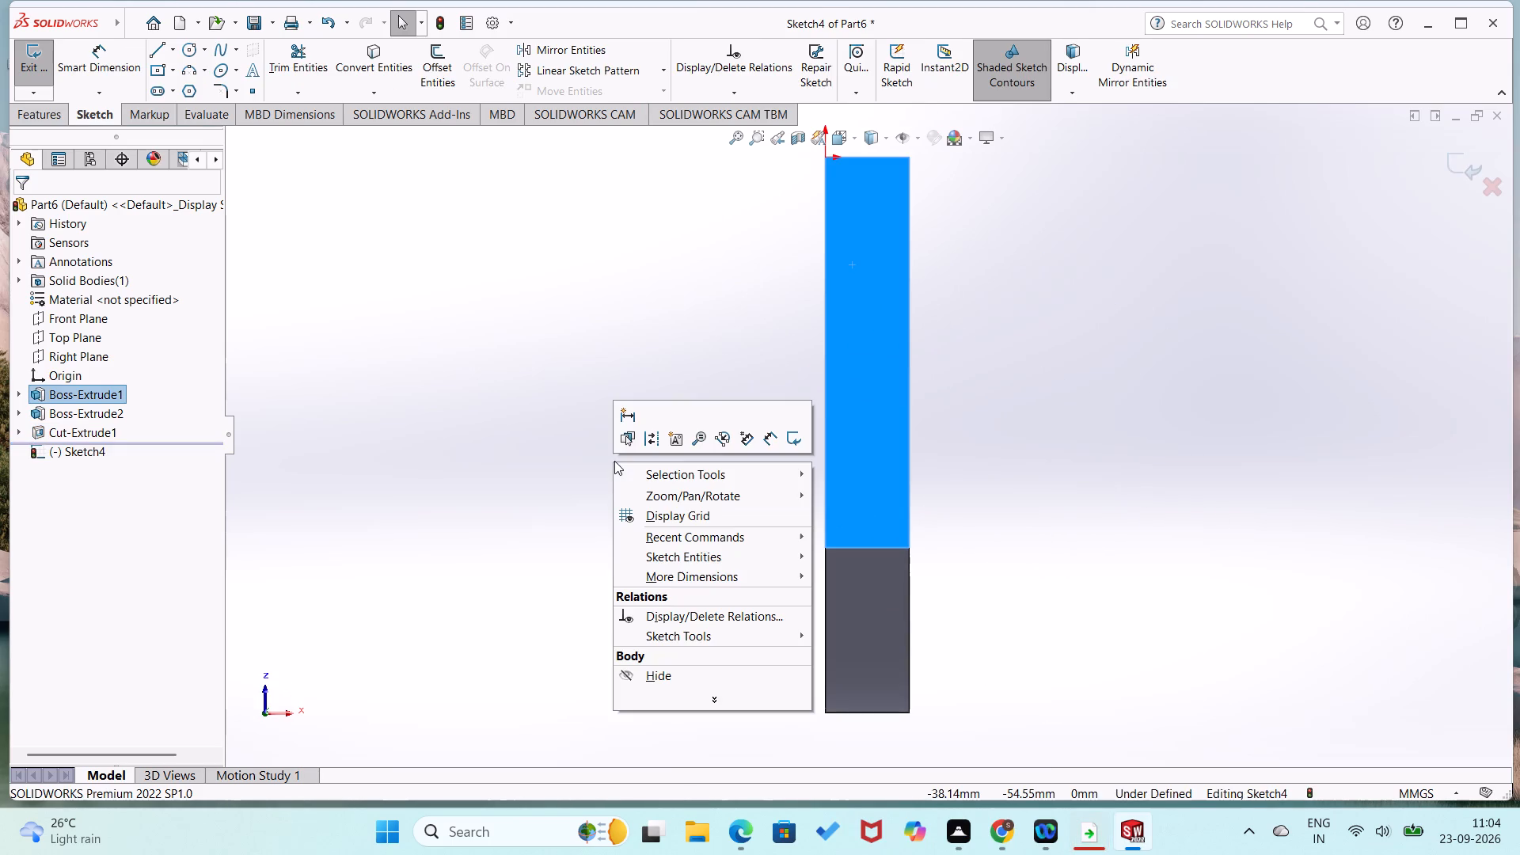
right_click(576, 359)
right_drag(640, 320, 513, 402)
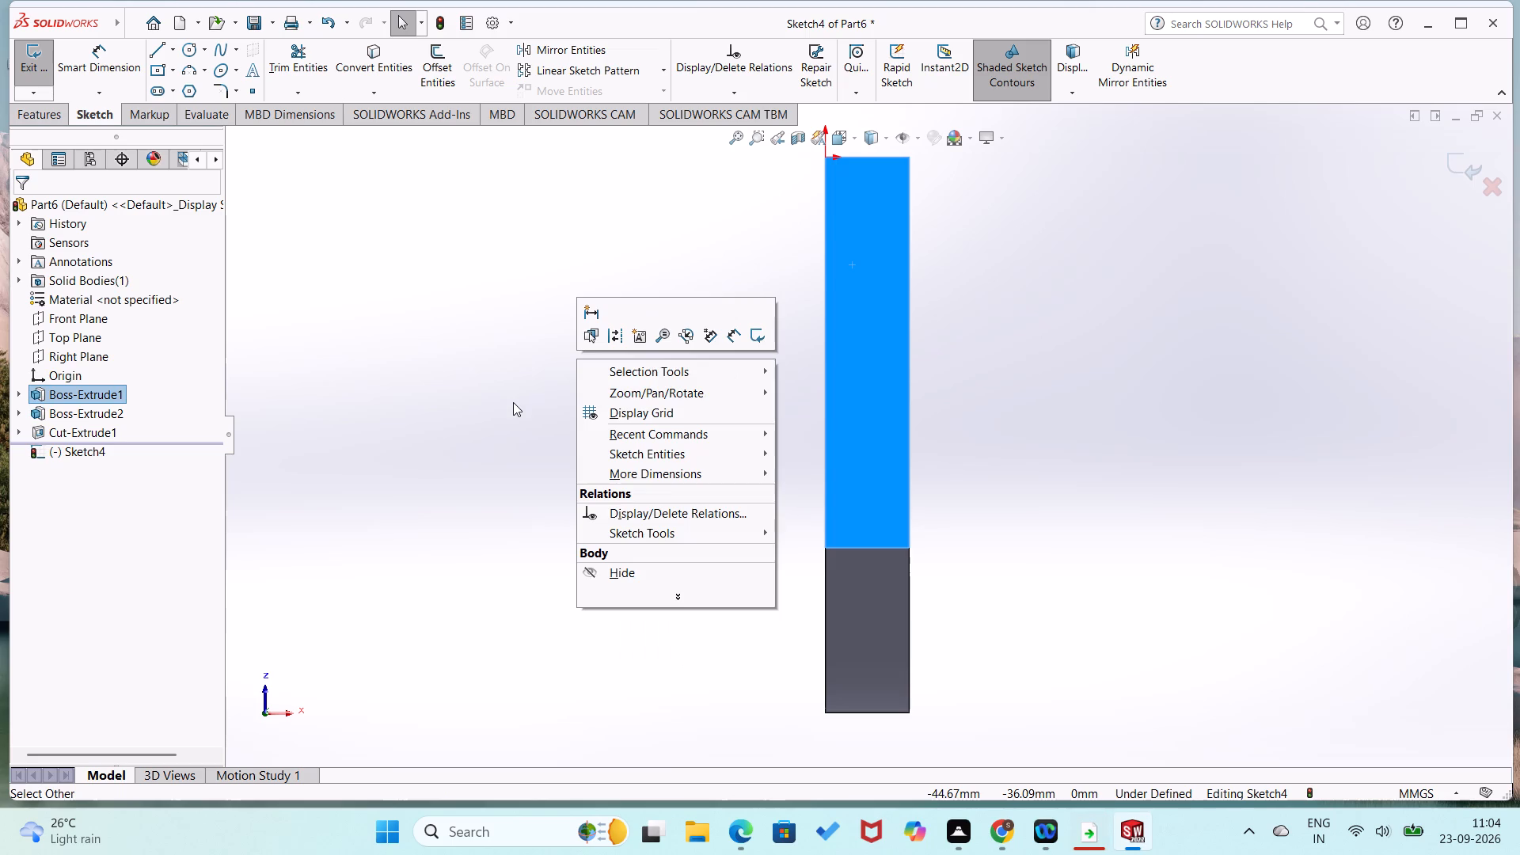
right_drag(527, 344, 392, 417)
scroll(786, 256, up, 1)
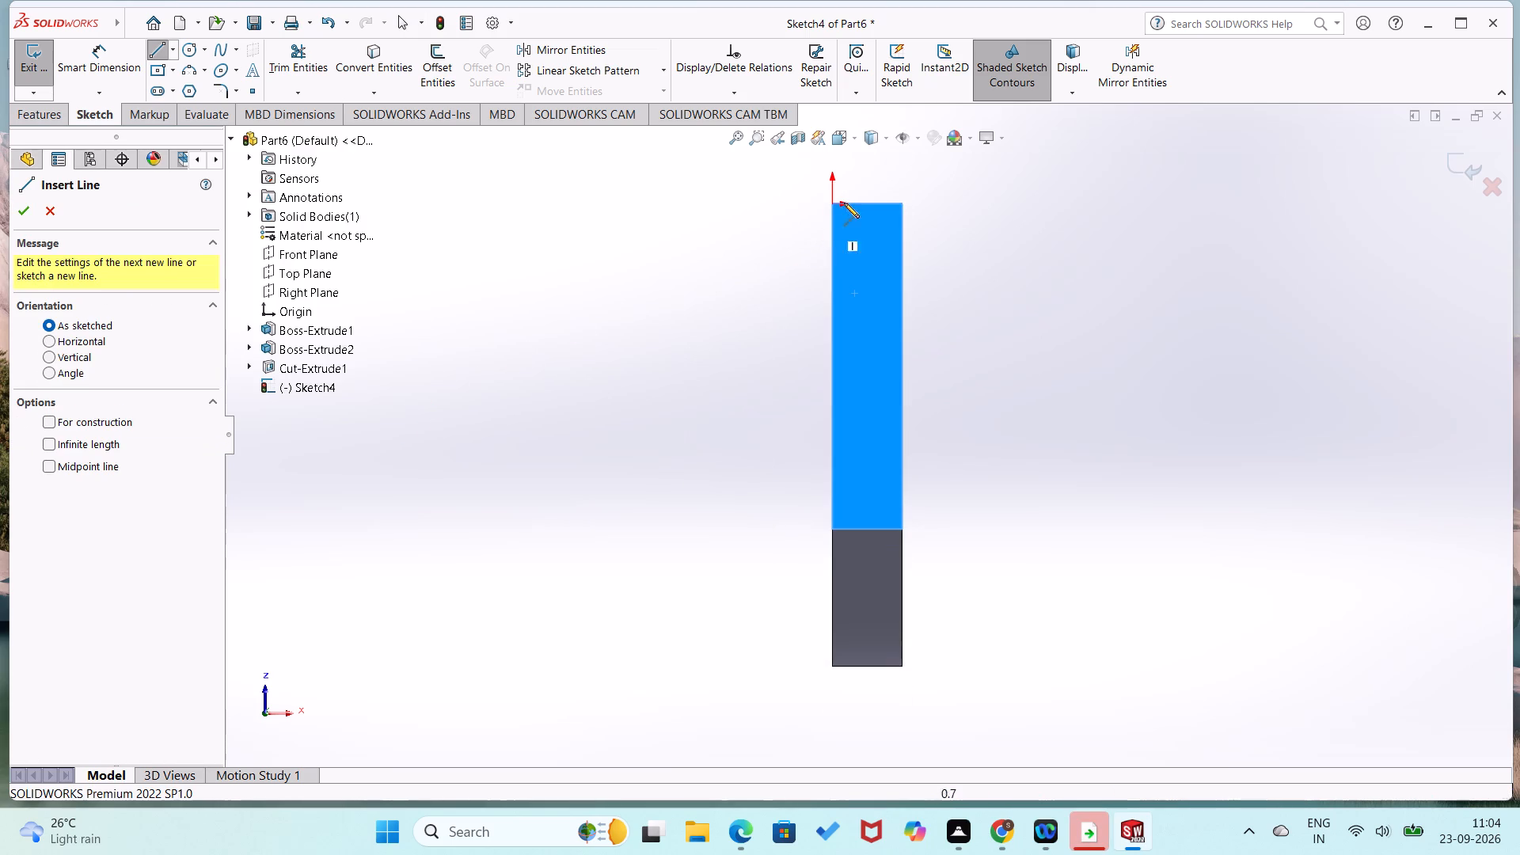
click(834, 201)
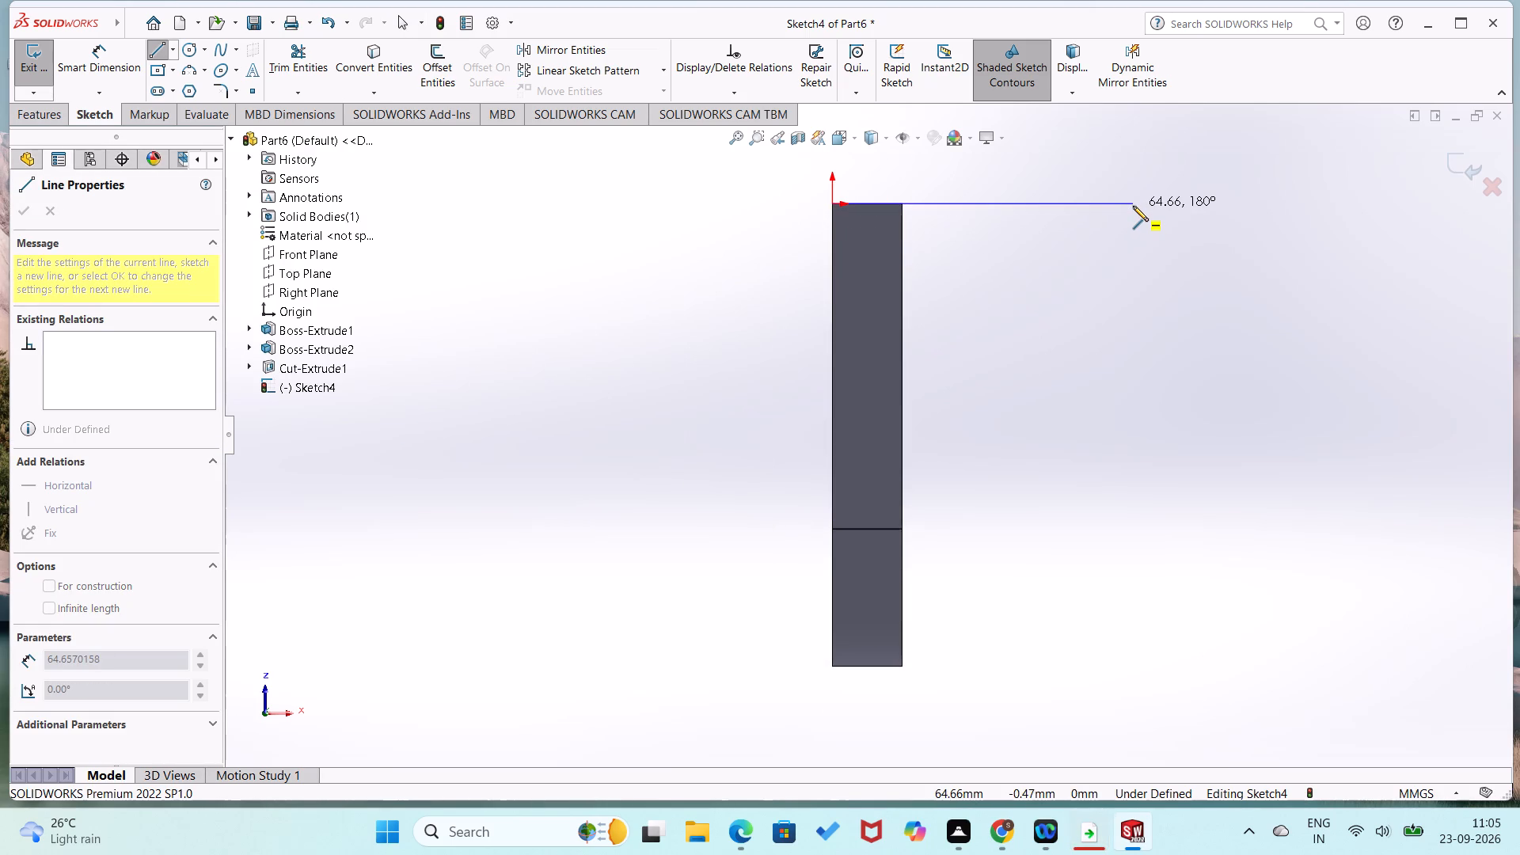
click(1133, 206)
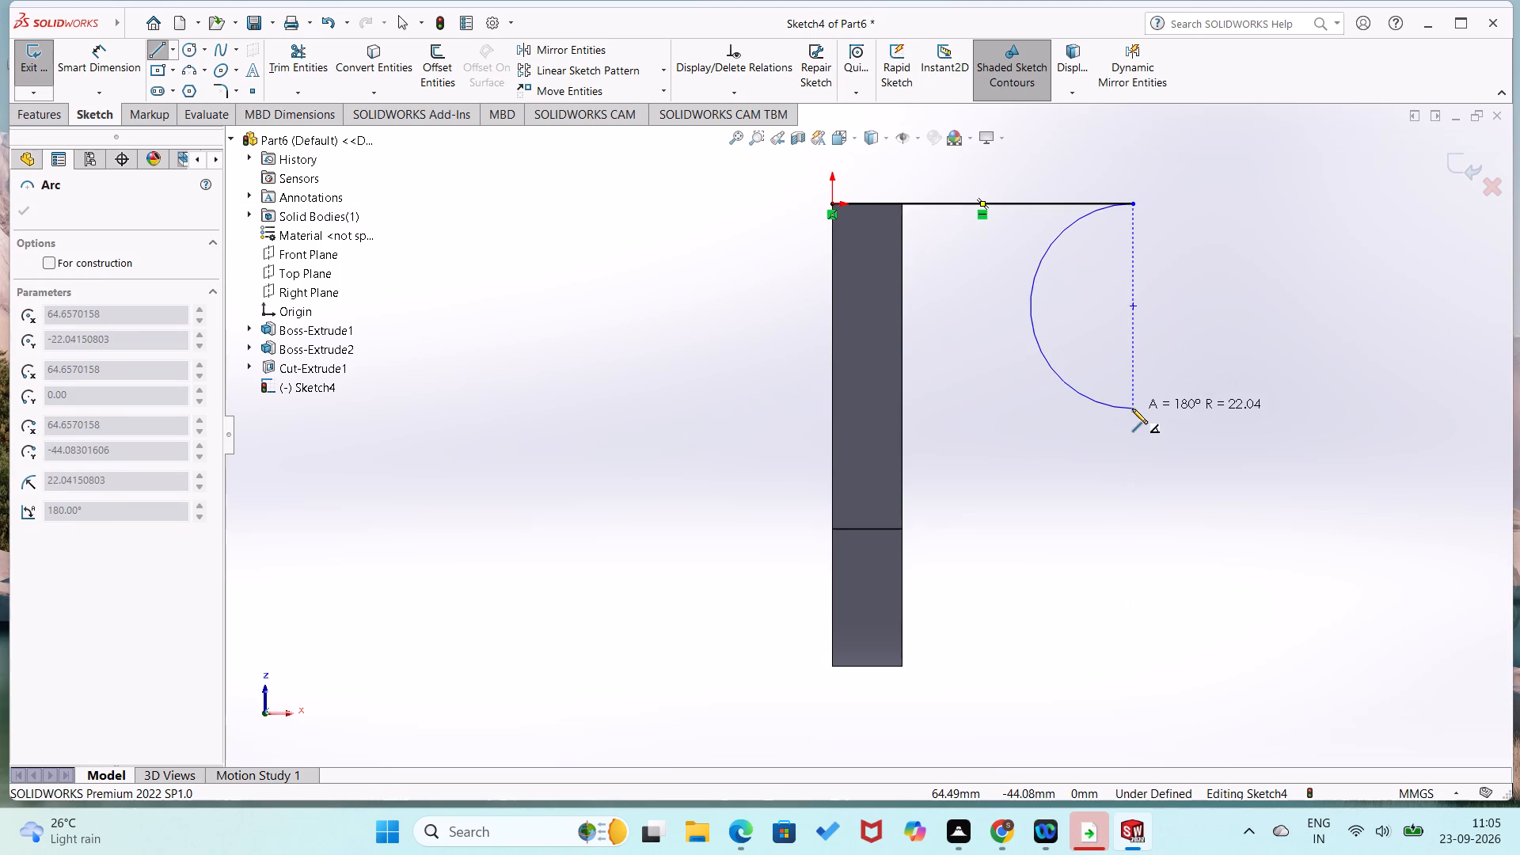
Close the profile with an inward-curving semicircle about 22 mm in radius, a parallel line back to the block's edge and a vertical line.
drag(1132, 408, 1116, 408)
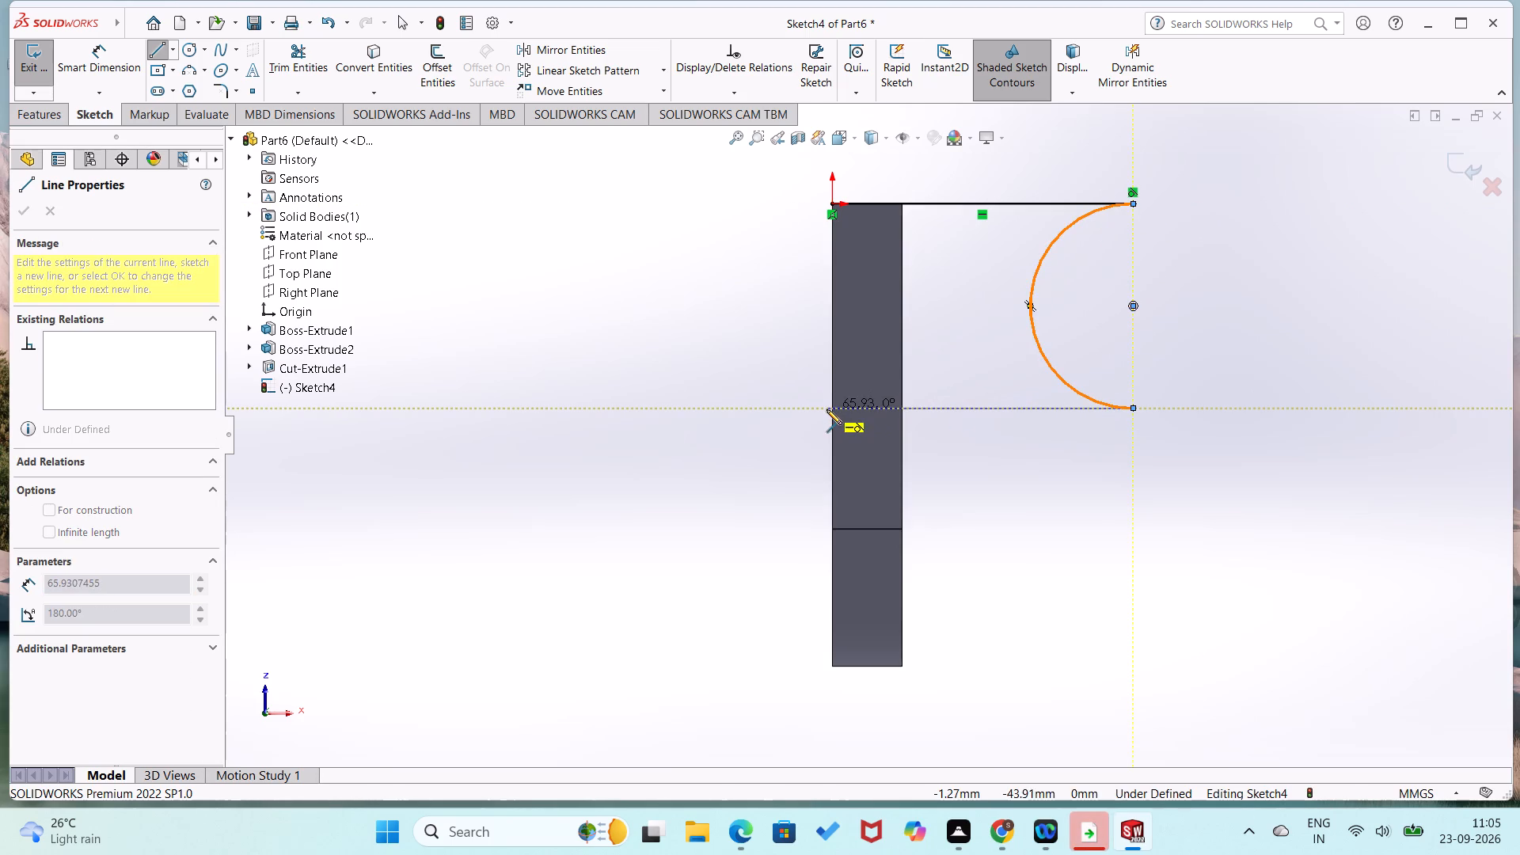
drag(829, 410, 827, 386)
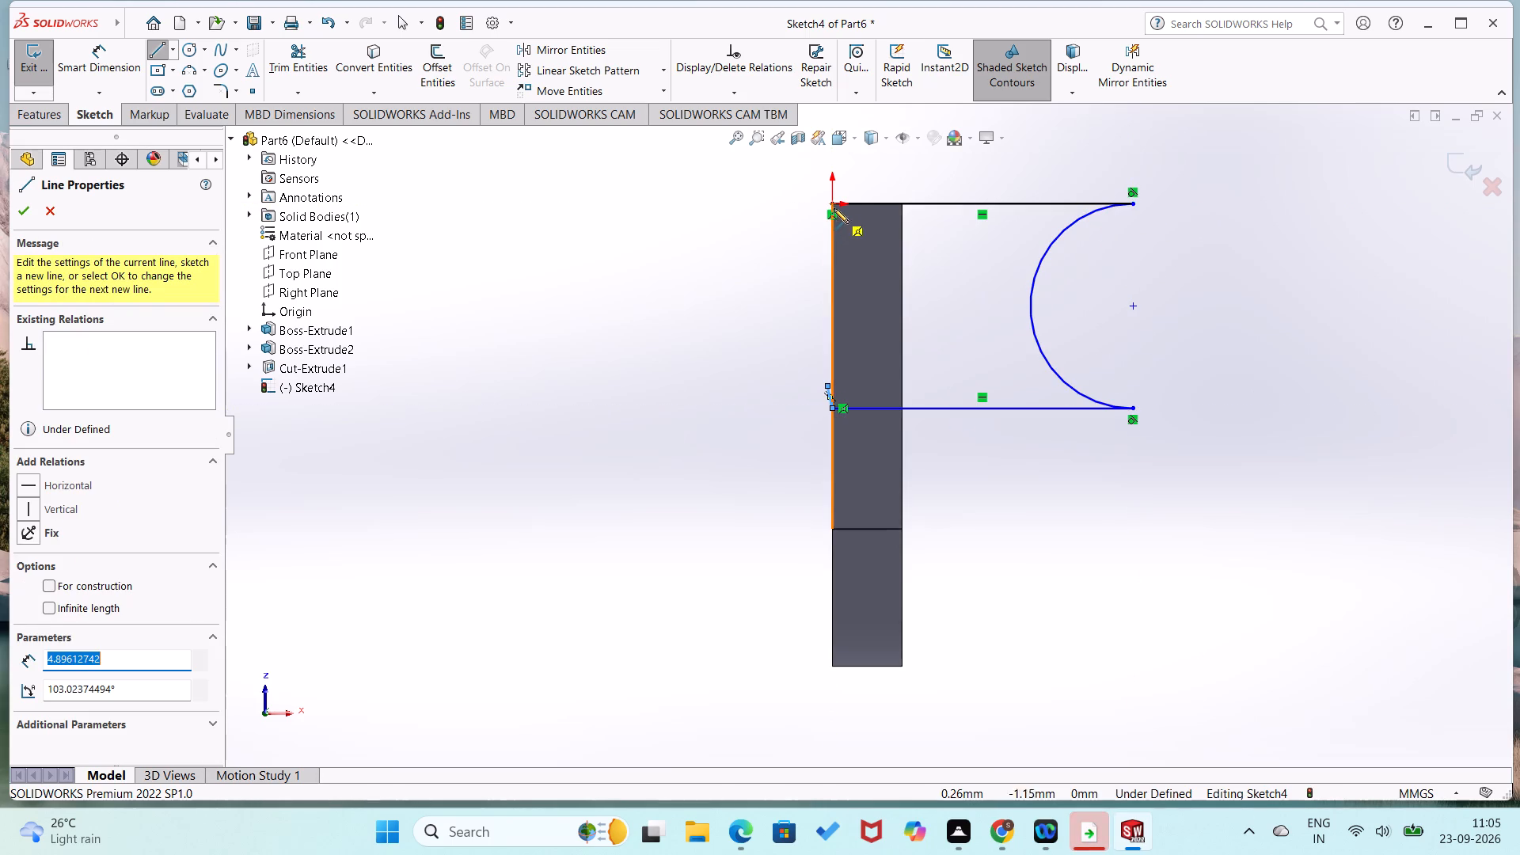
key(ctrl+z)
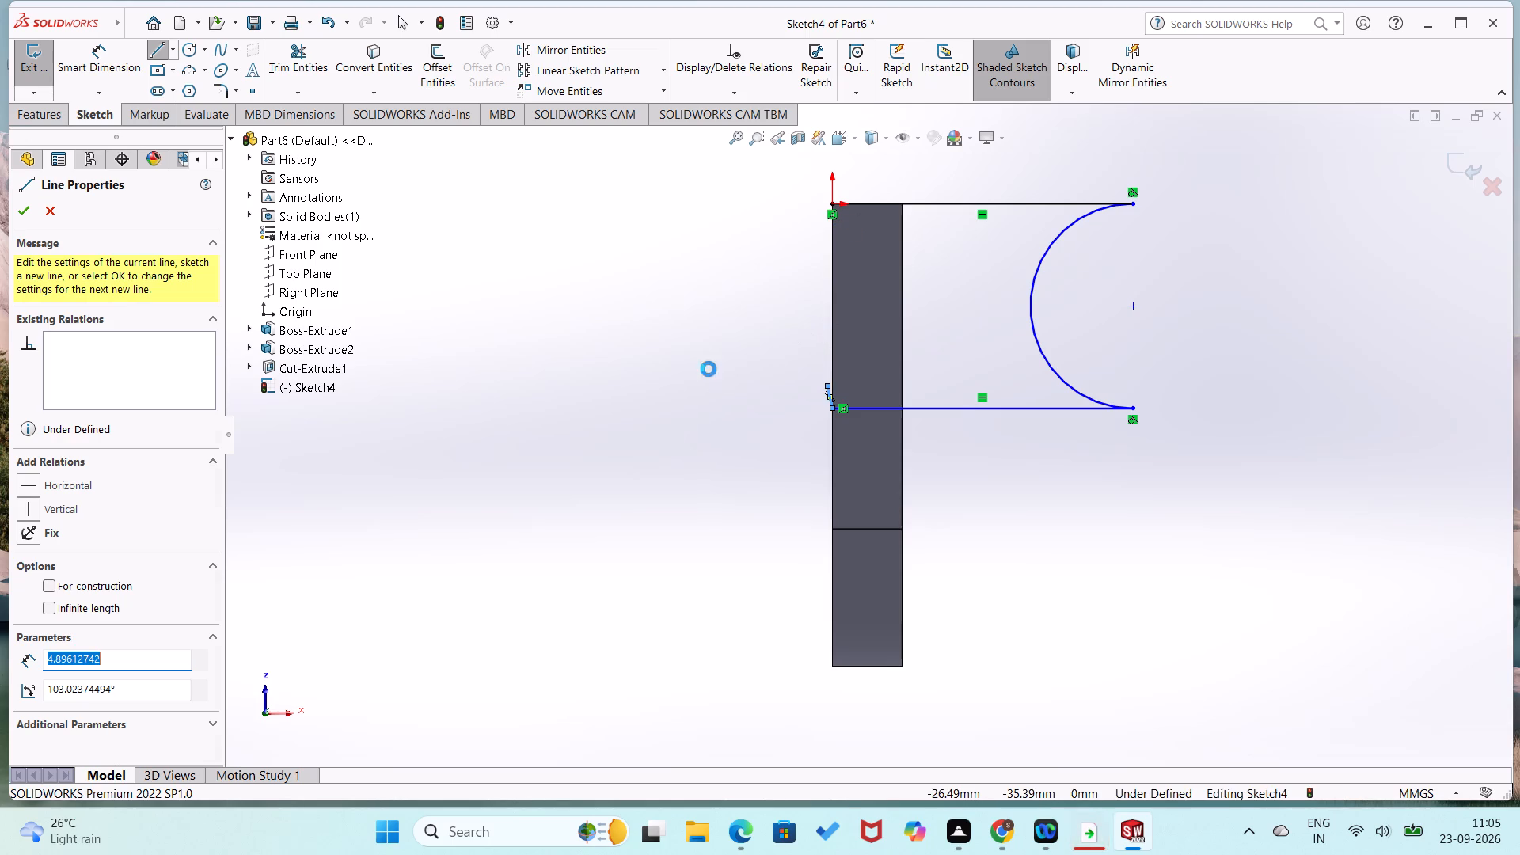
right_drag(742, 356, 636, 425)
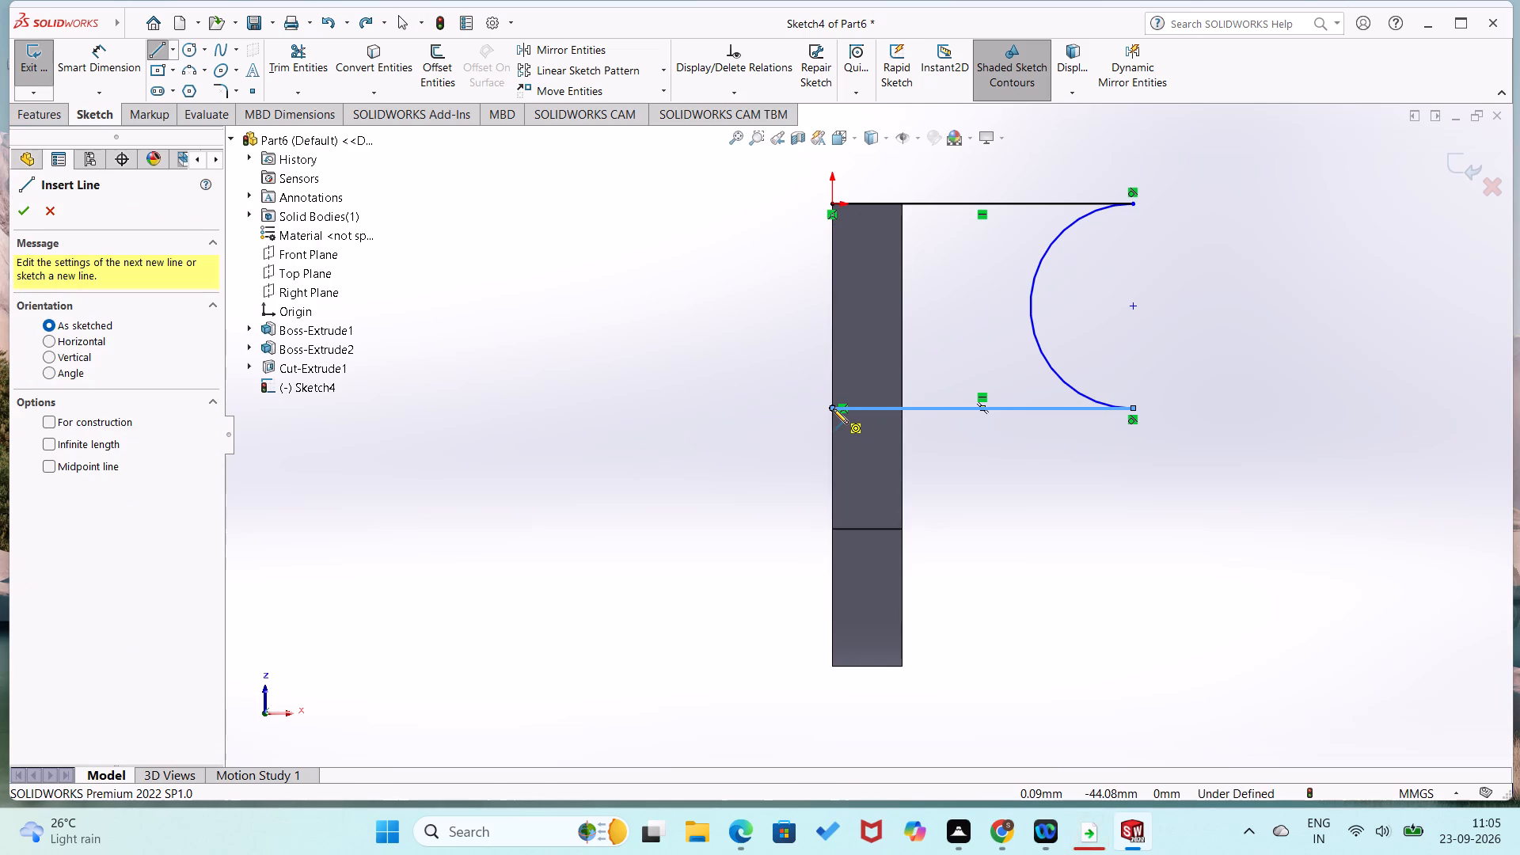
click(830, 408)
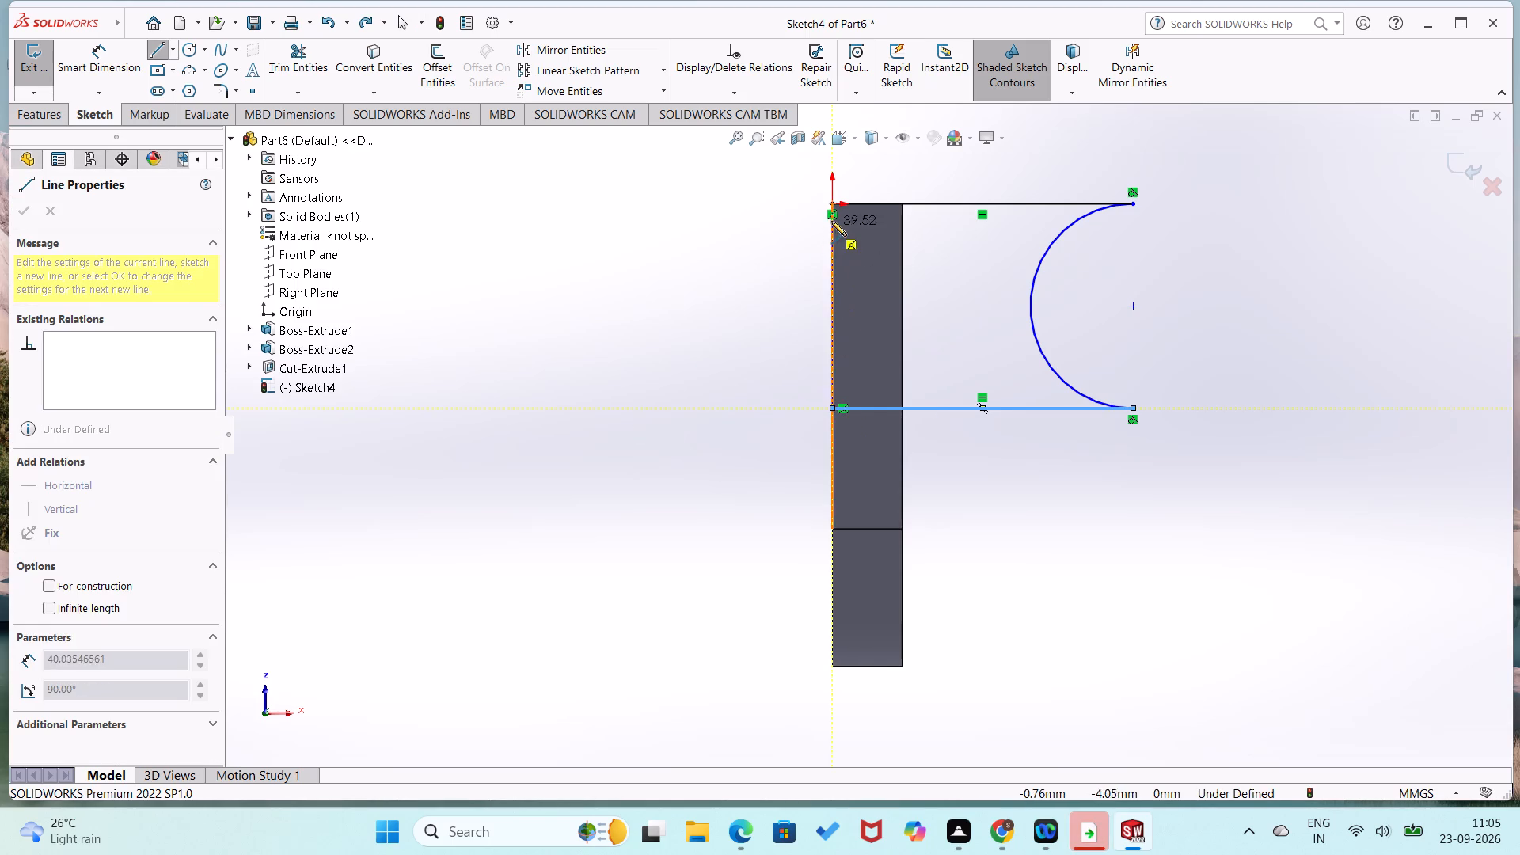
click(830, 201)
Dimension the profile's upper horizontal line at 78 mm.
right_drag(676, 351, 709, 184)
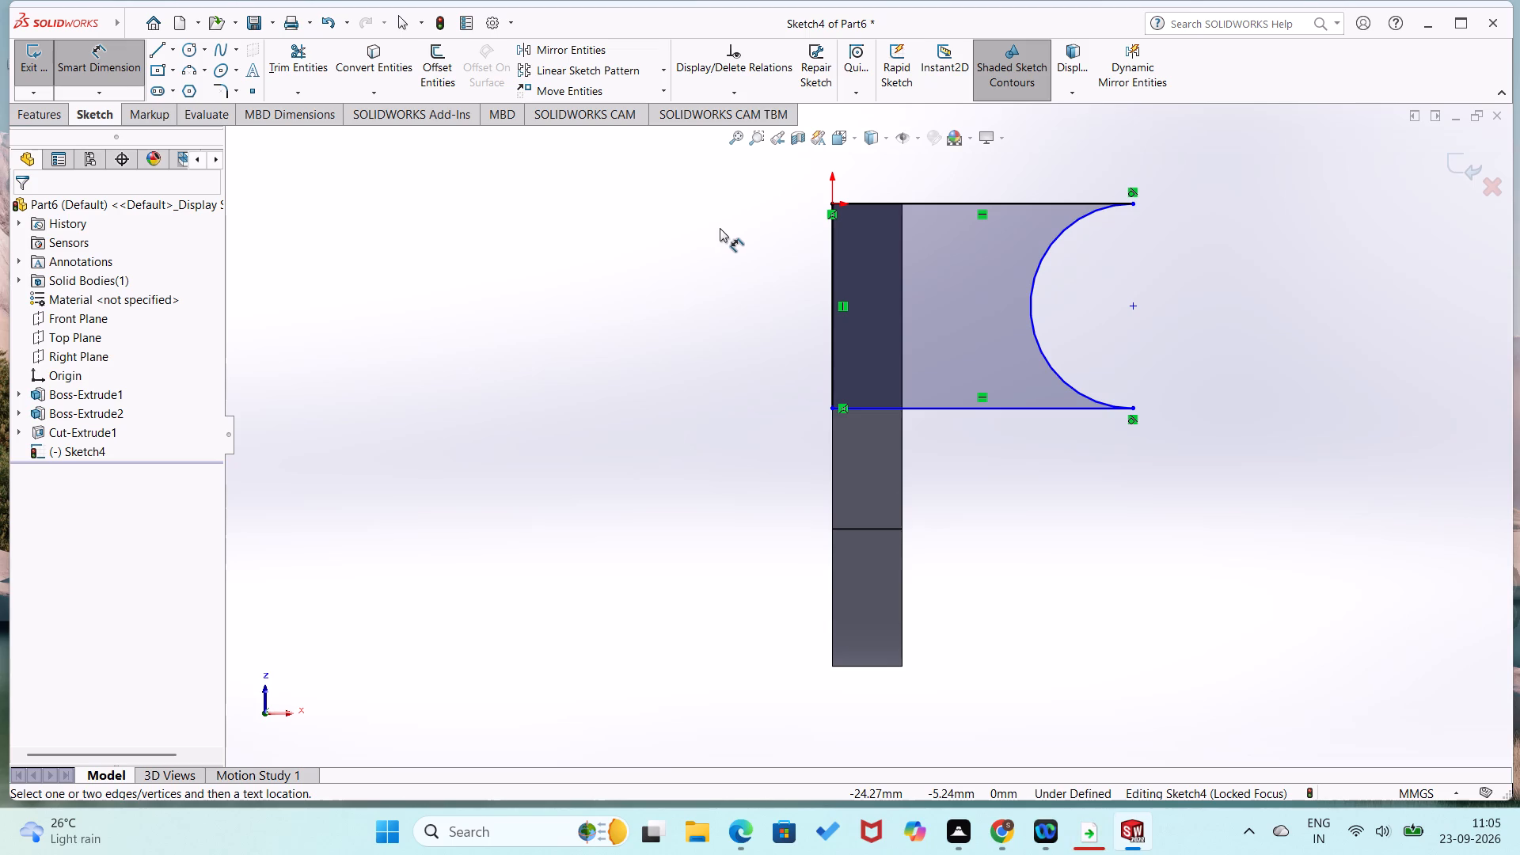
click(956, 197)
click(952, 200)
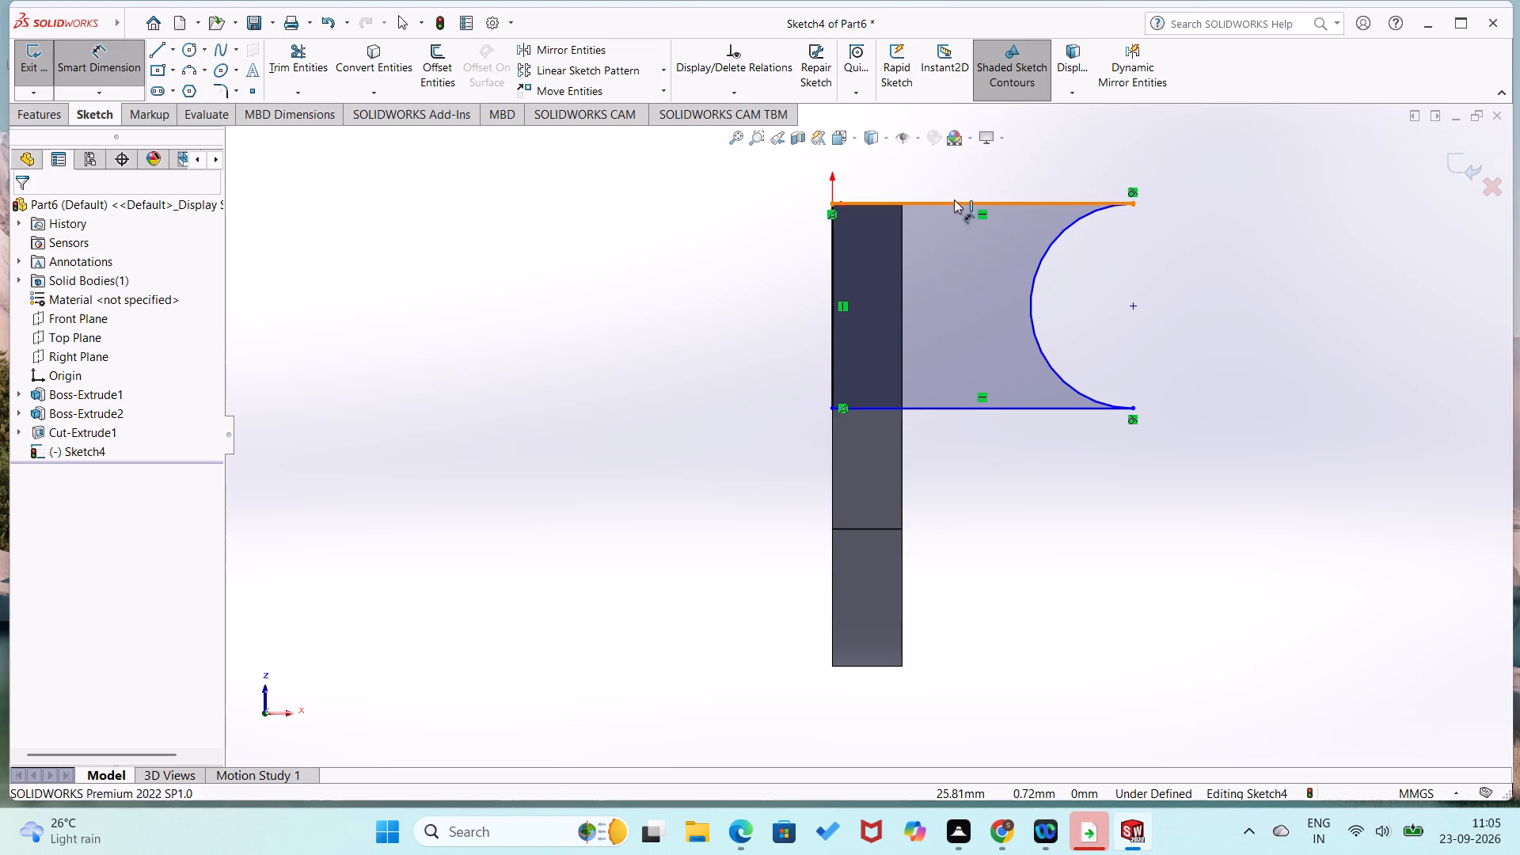
click(949, 186)
text(78)
key(Return)
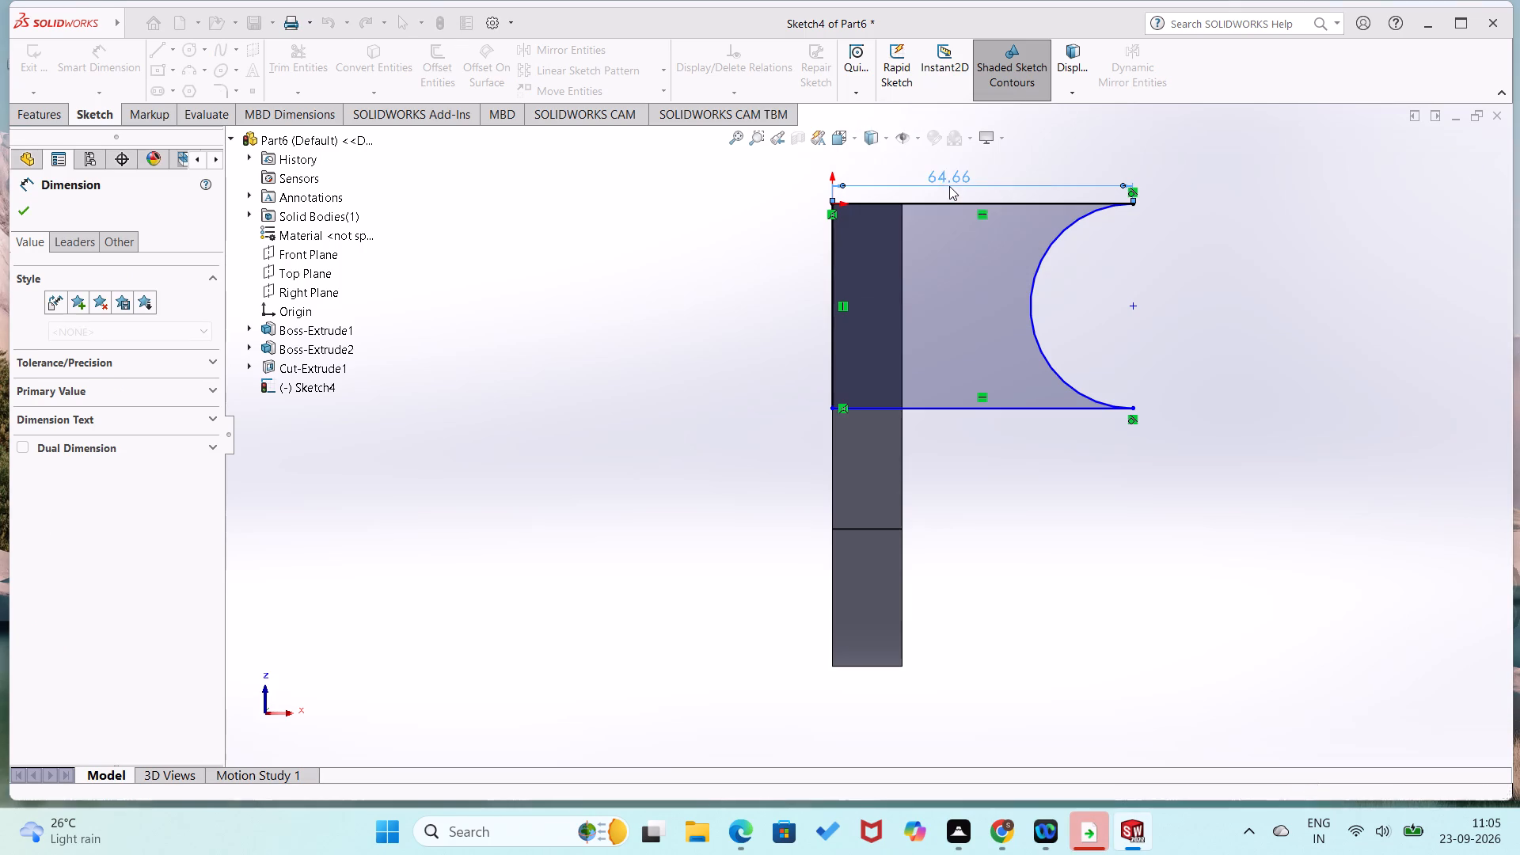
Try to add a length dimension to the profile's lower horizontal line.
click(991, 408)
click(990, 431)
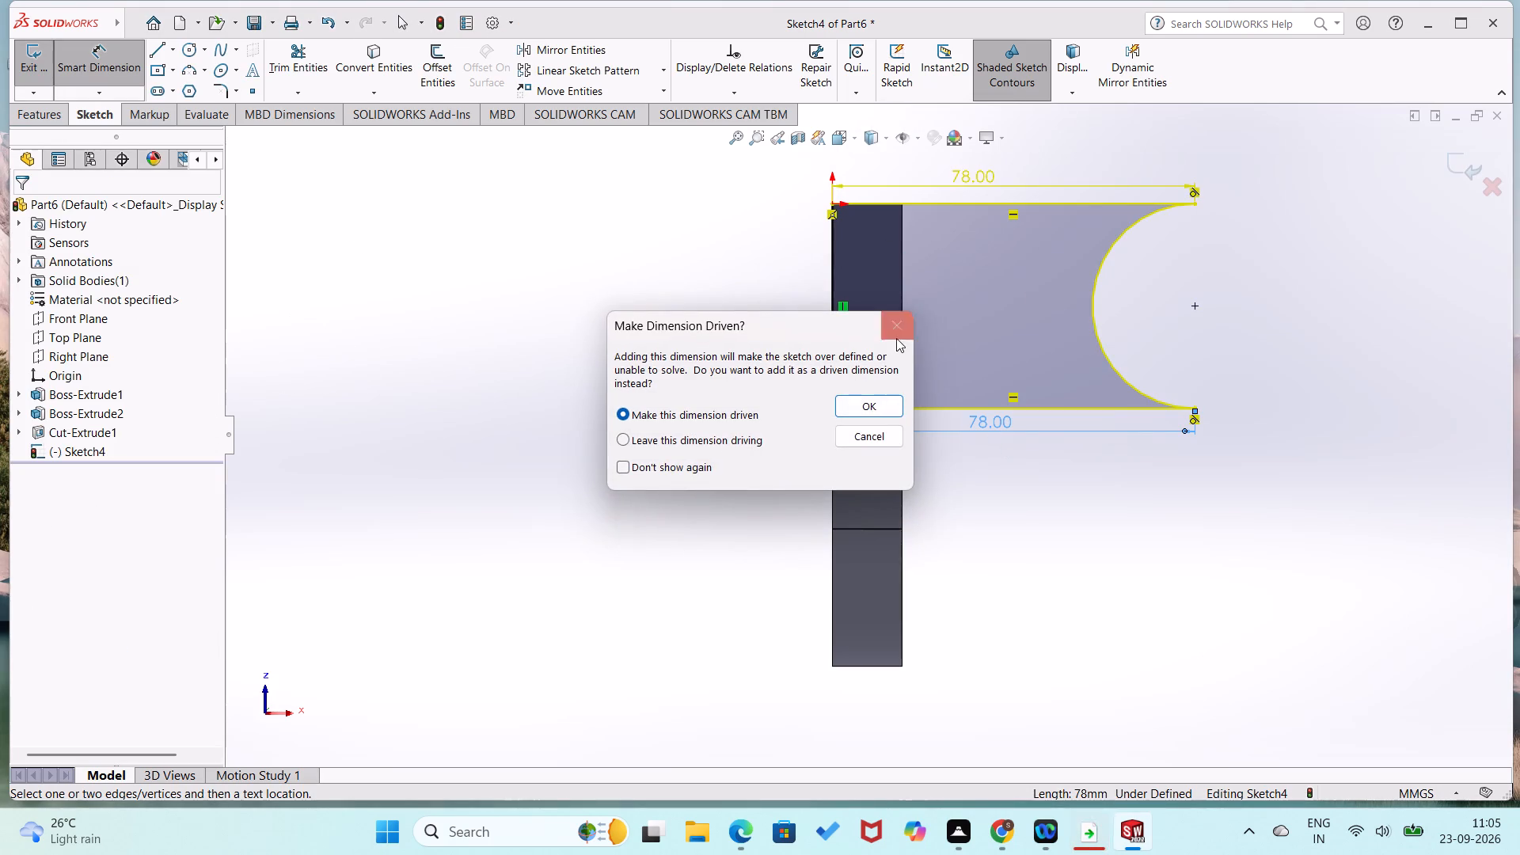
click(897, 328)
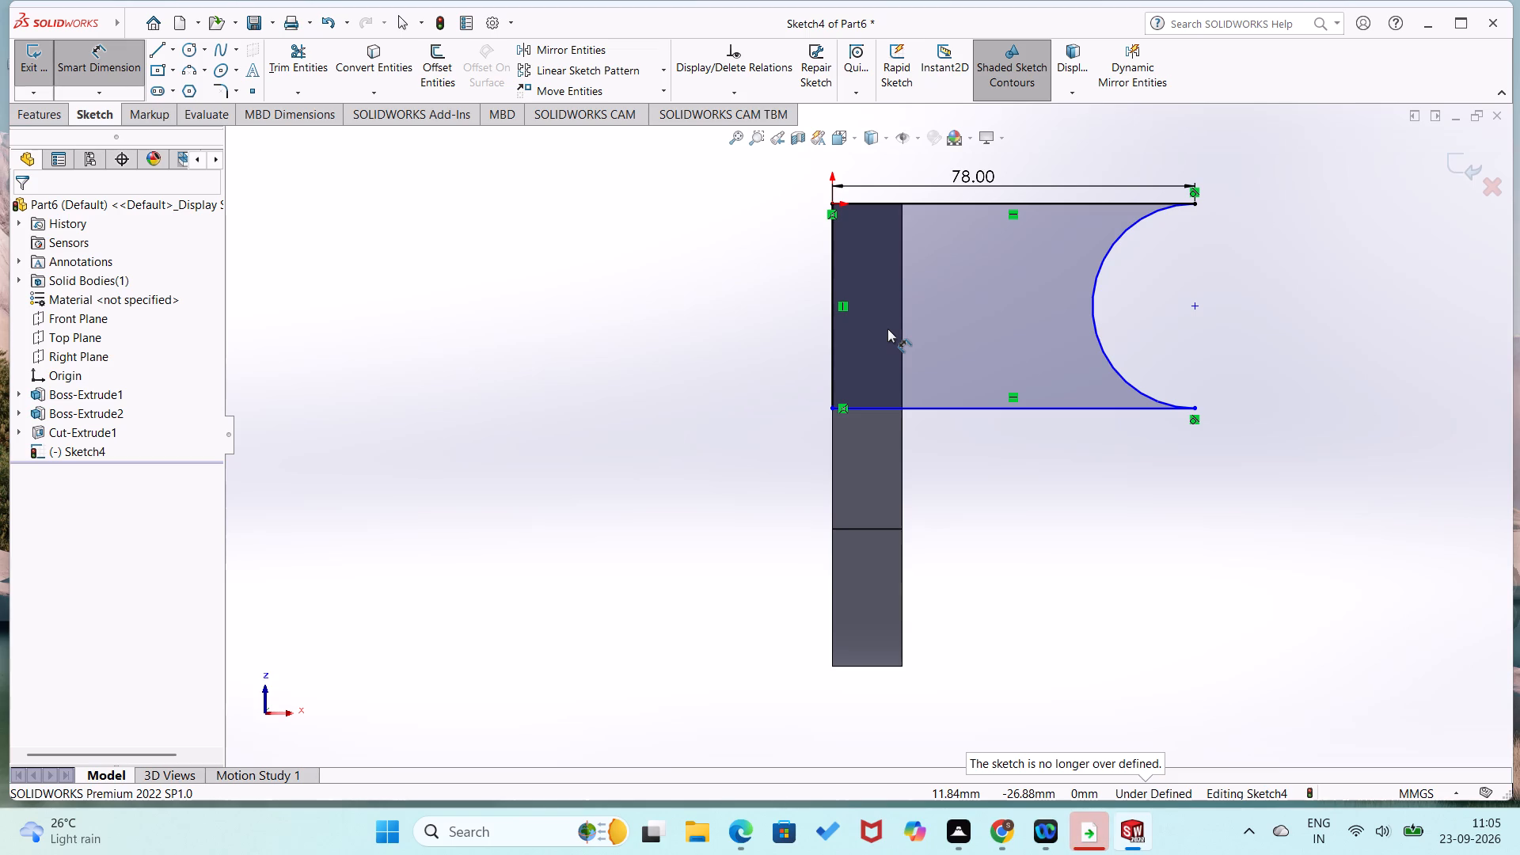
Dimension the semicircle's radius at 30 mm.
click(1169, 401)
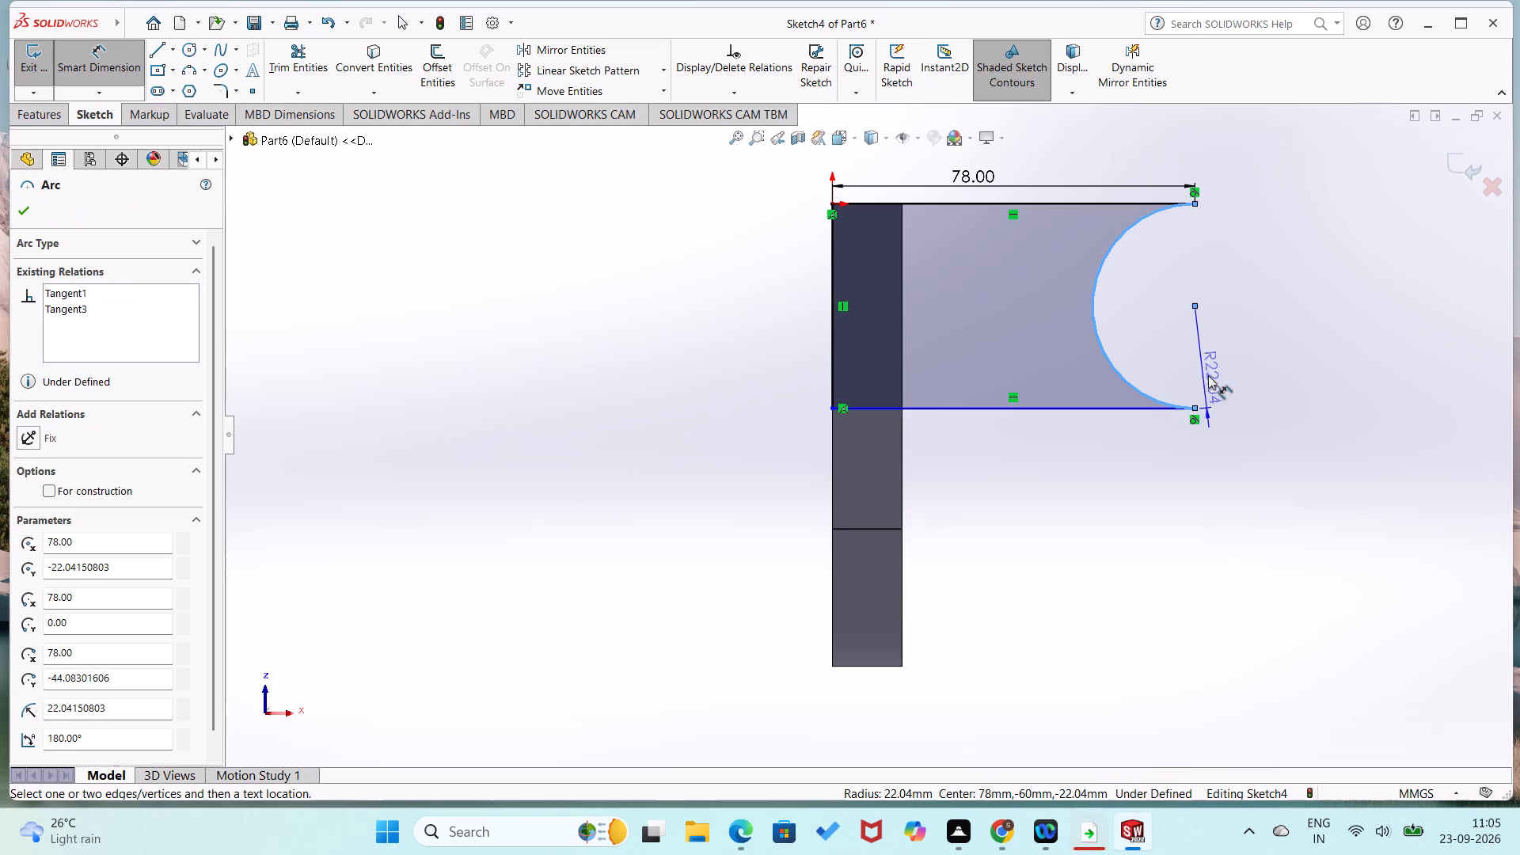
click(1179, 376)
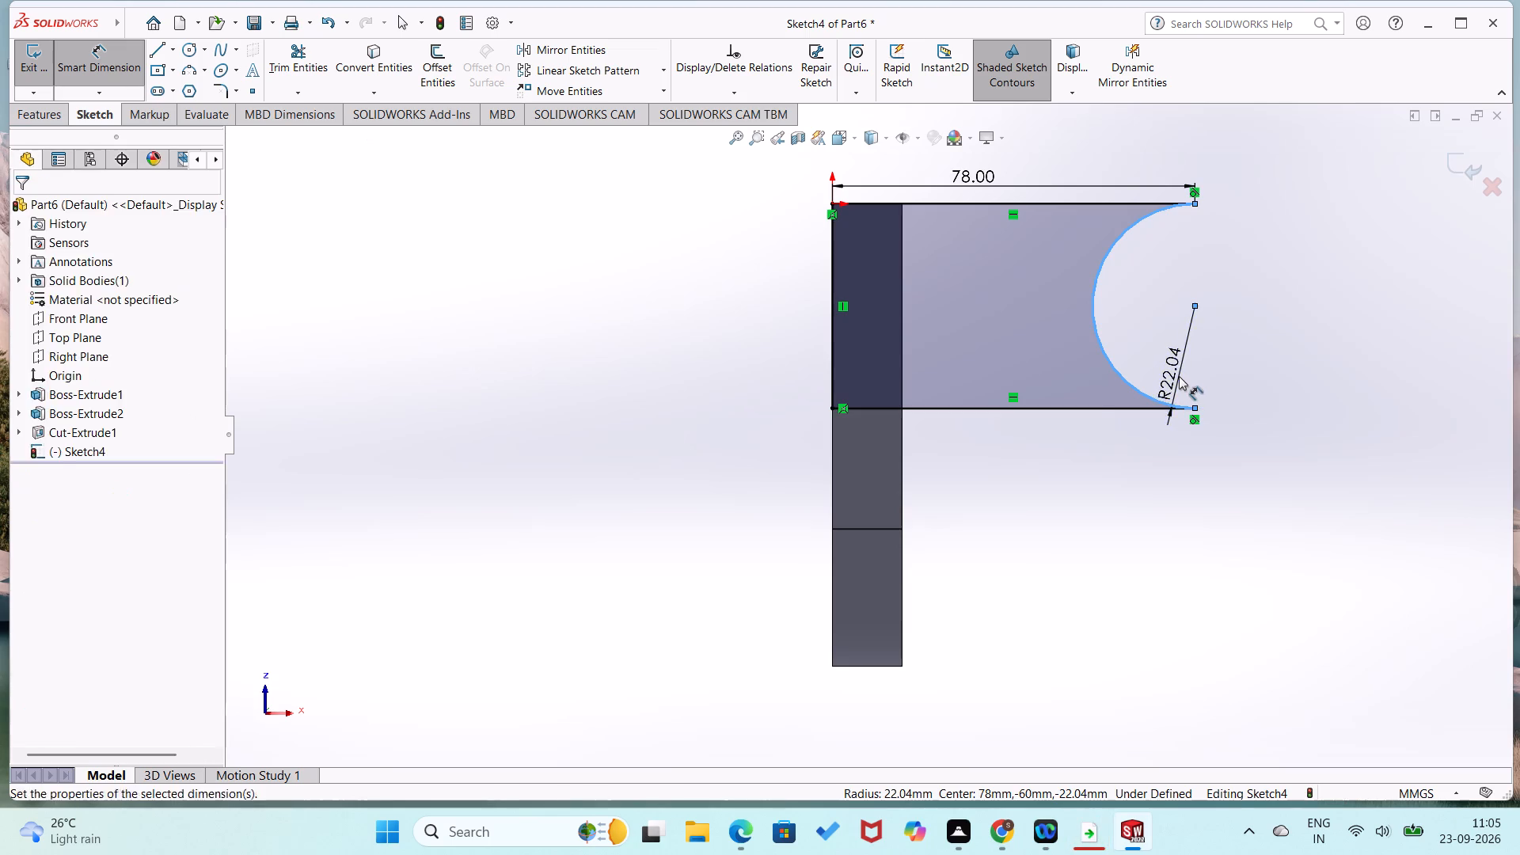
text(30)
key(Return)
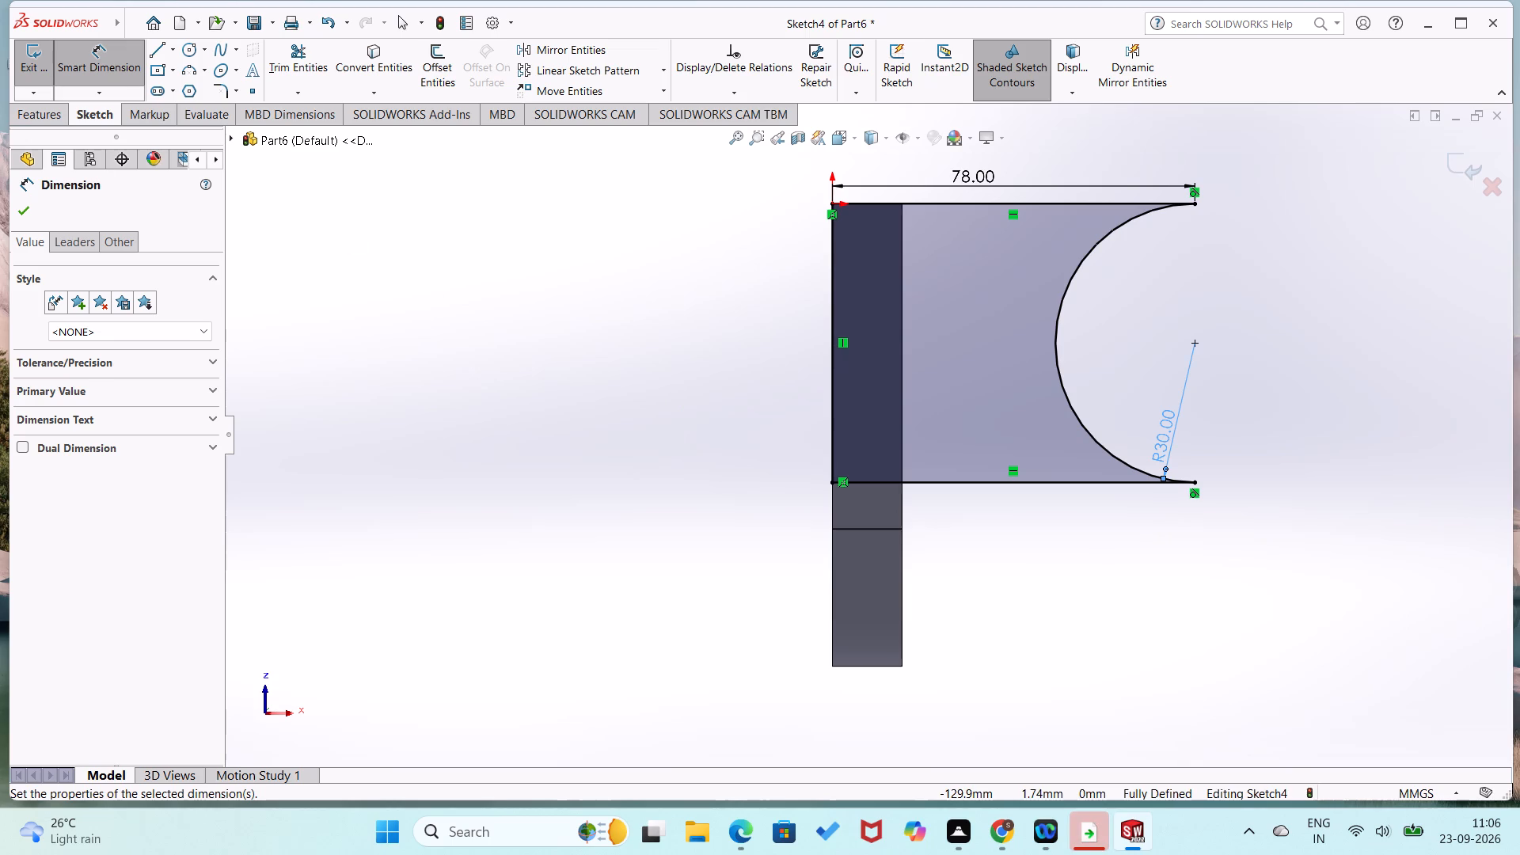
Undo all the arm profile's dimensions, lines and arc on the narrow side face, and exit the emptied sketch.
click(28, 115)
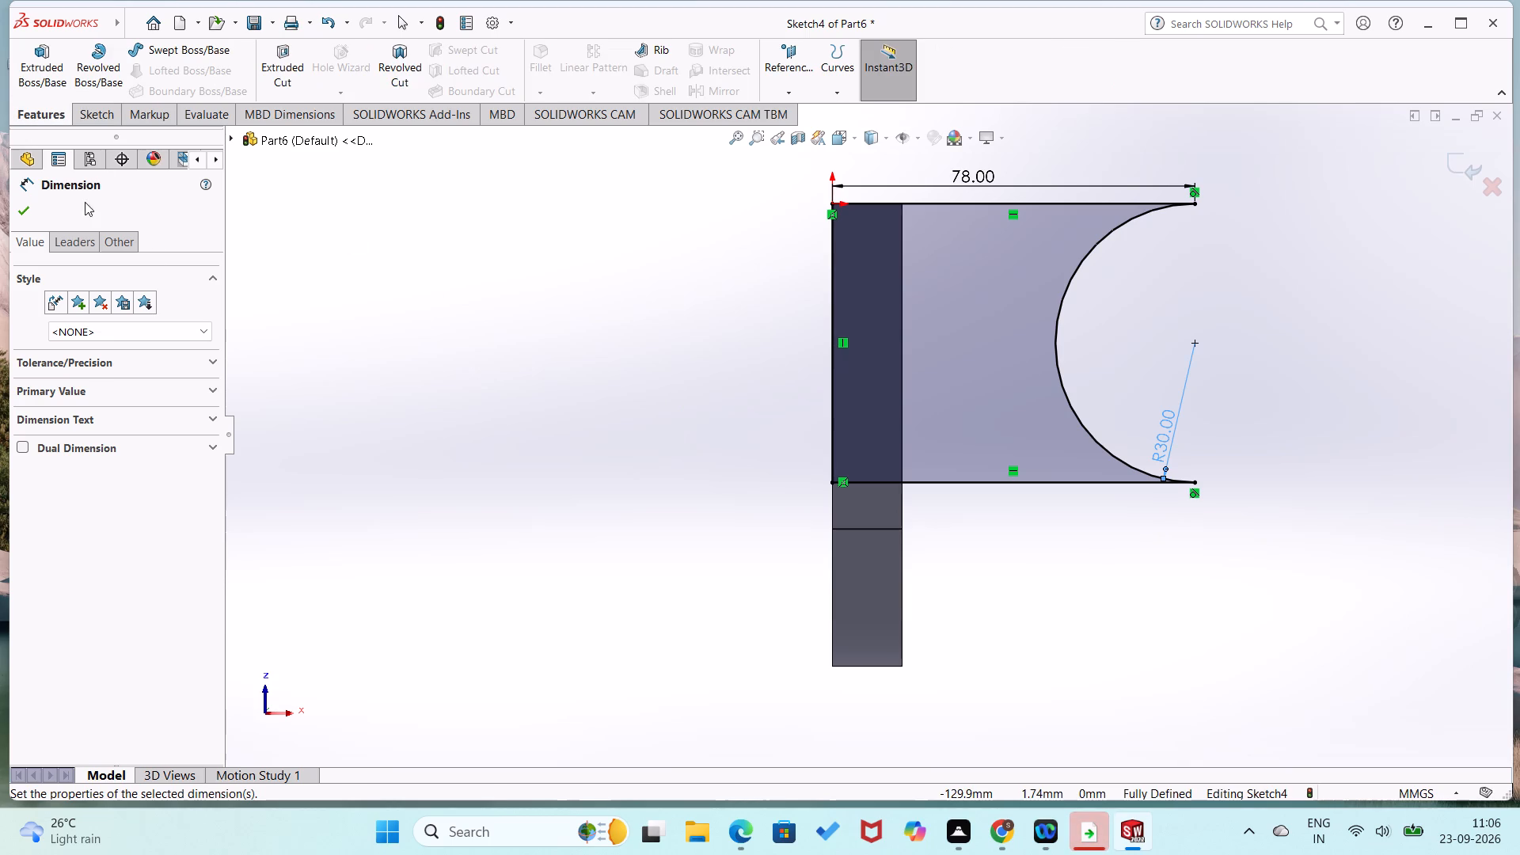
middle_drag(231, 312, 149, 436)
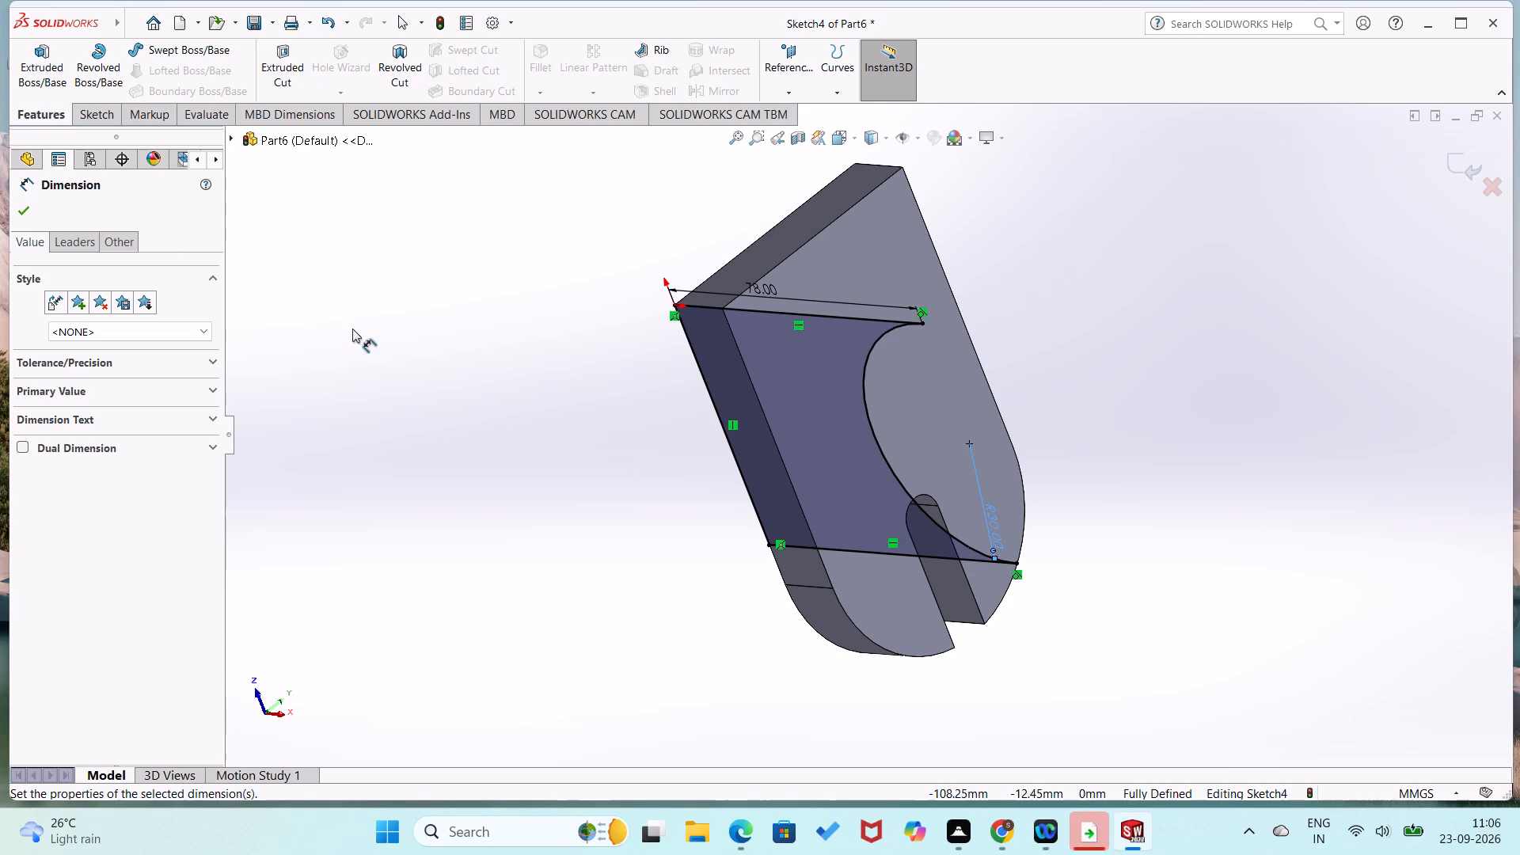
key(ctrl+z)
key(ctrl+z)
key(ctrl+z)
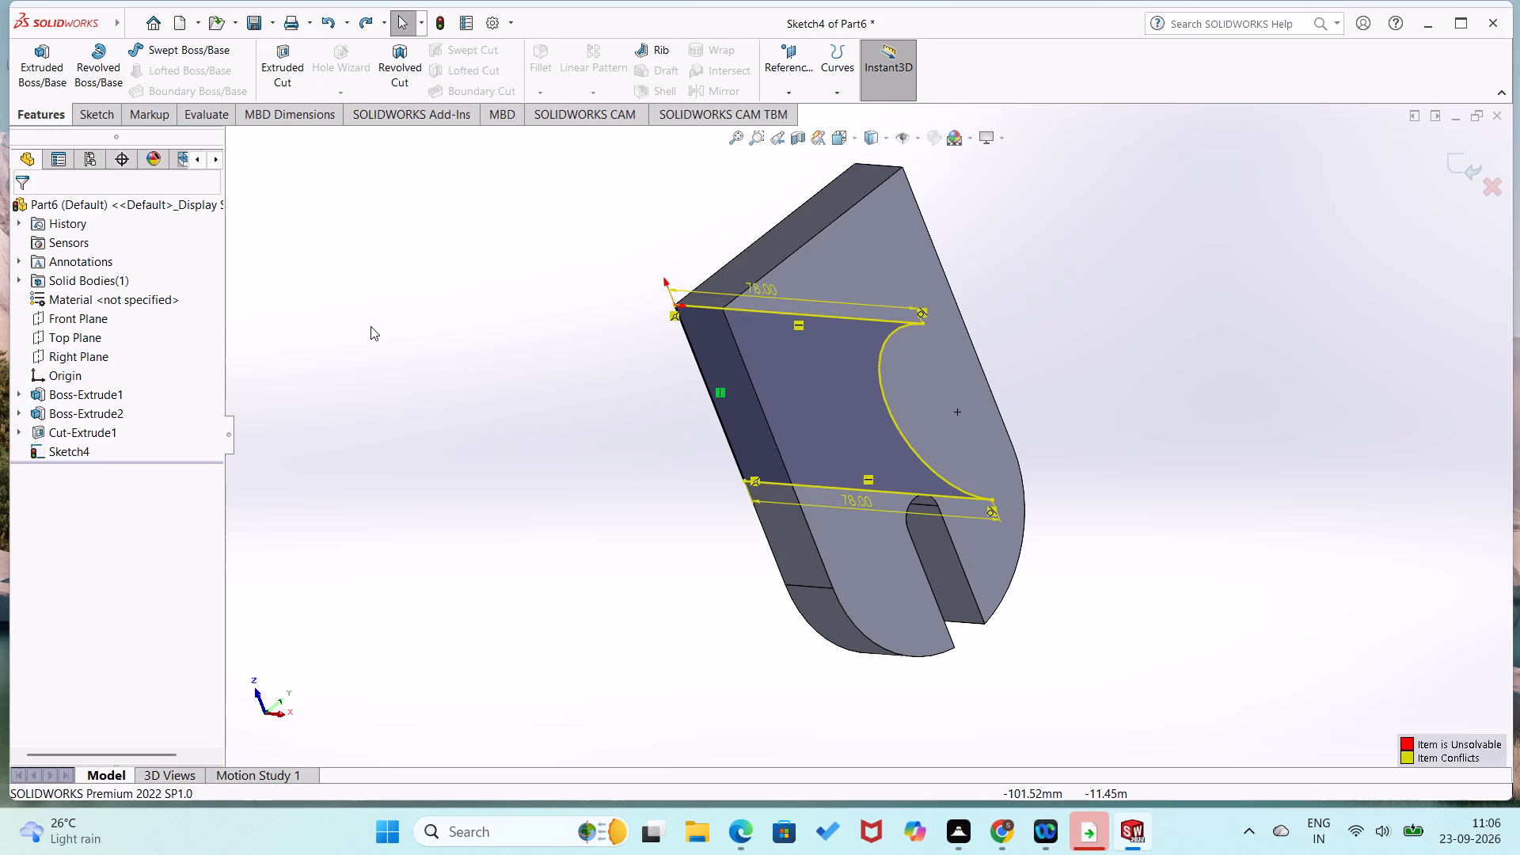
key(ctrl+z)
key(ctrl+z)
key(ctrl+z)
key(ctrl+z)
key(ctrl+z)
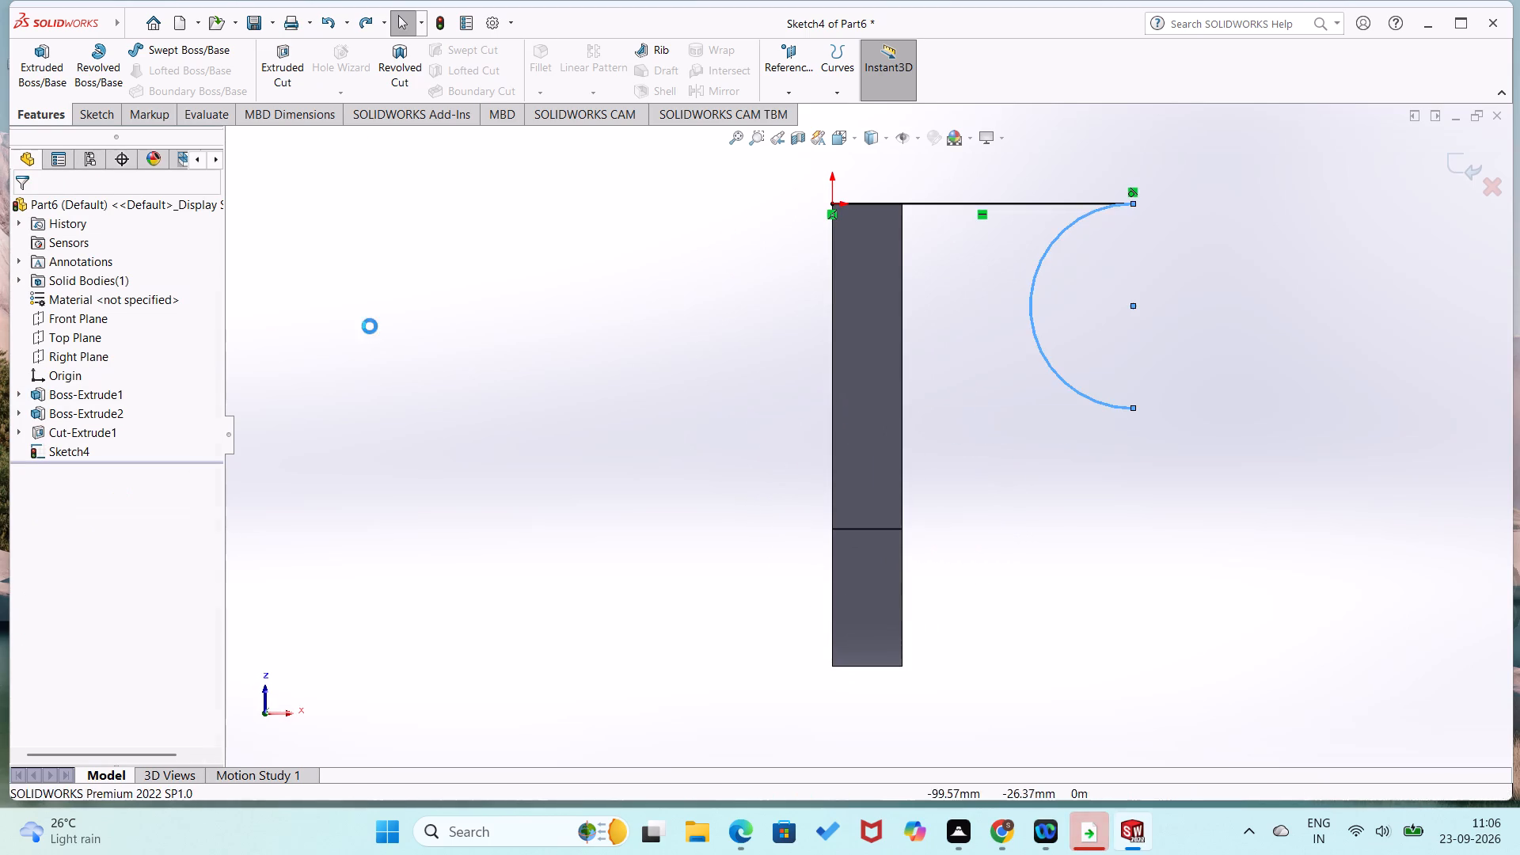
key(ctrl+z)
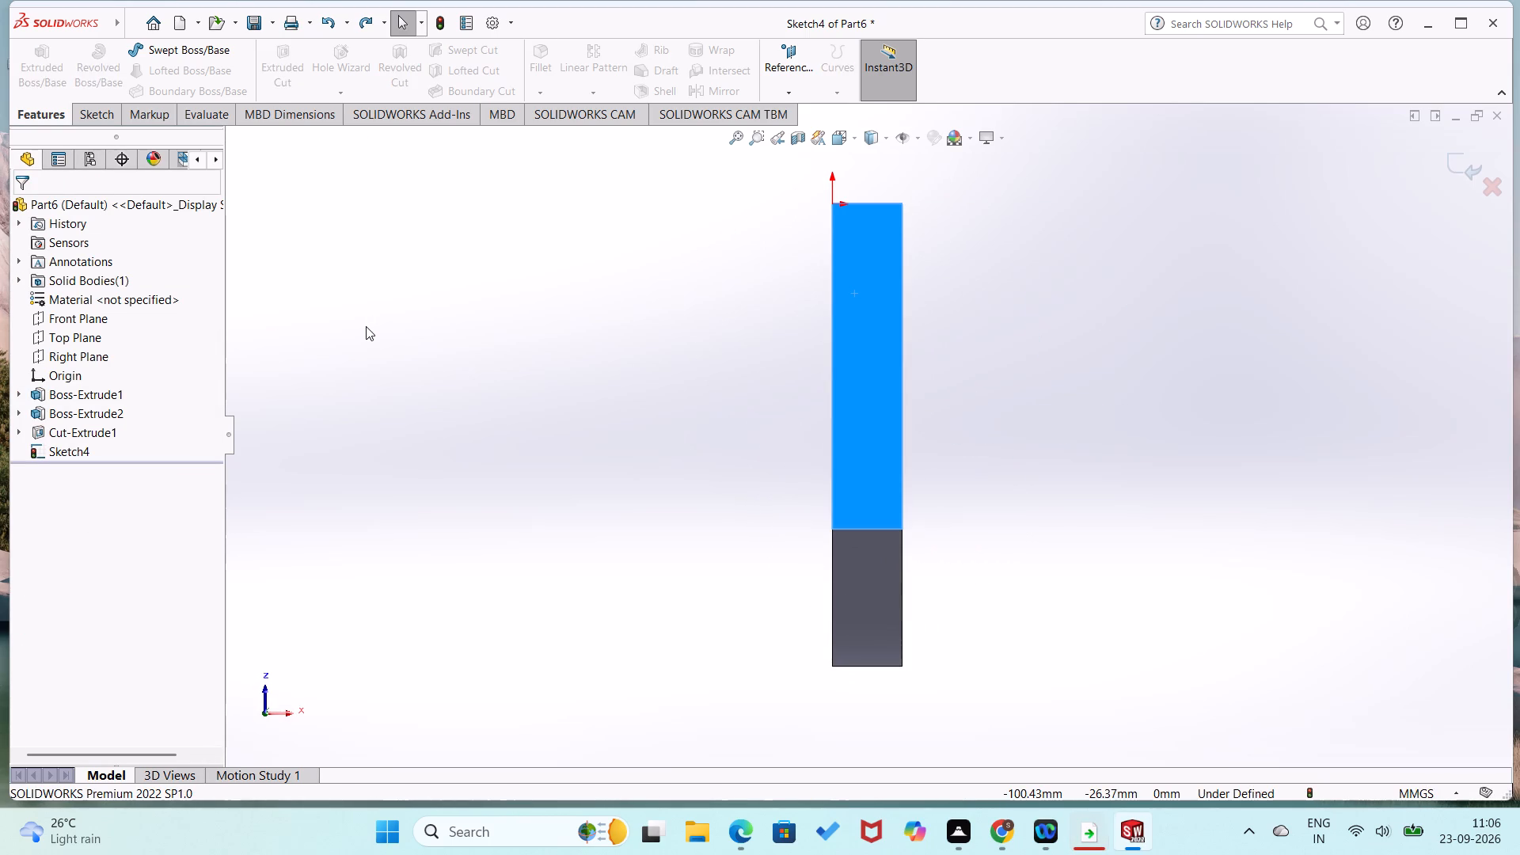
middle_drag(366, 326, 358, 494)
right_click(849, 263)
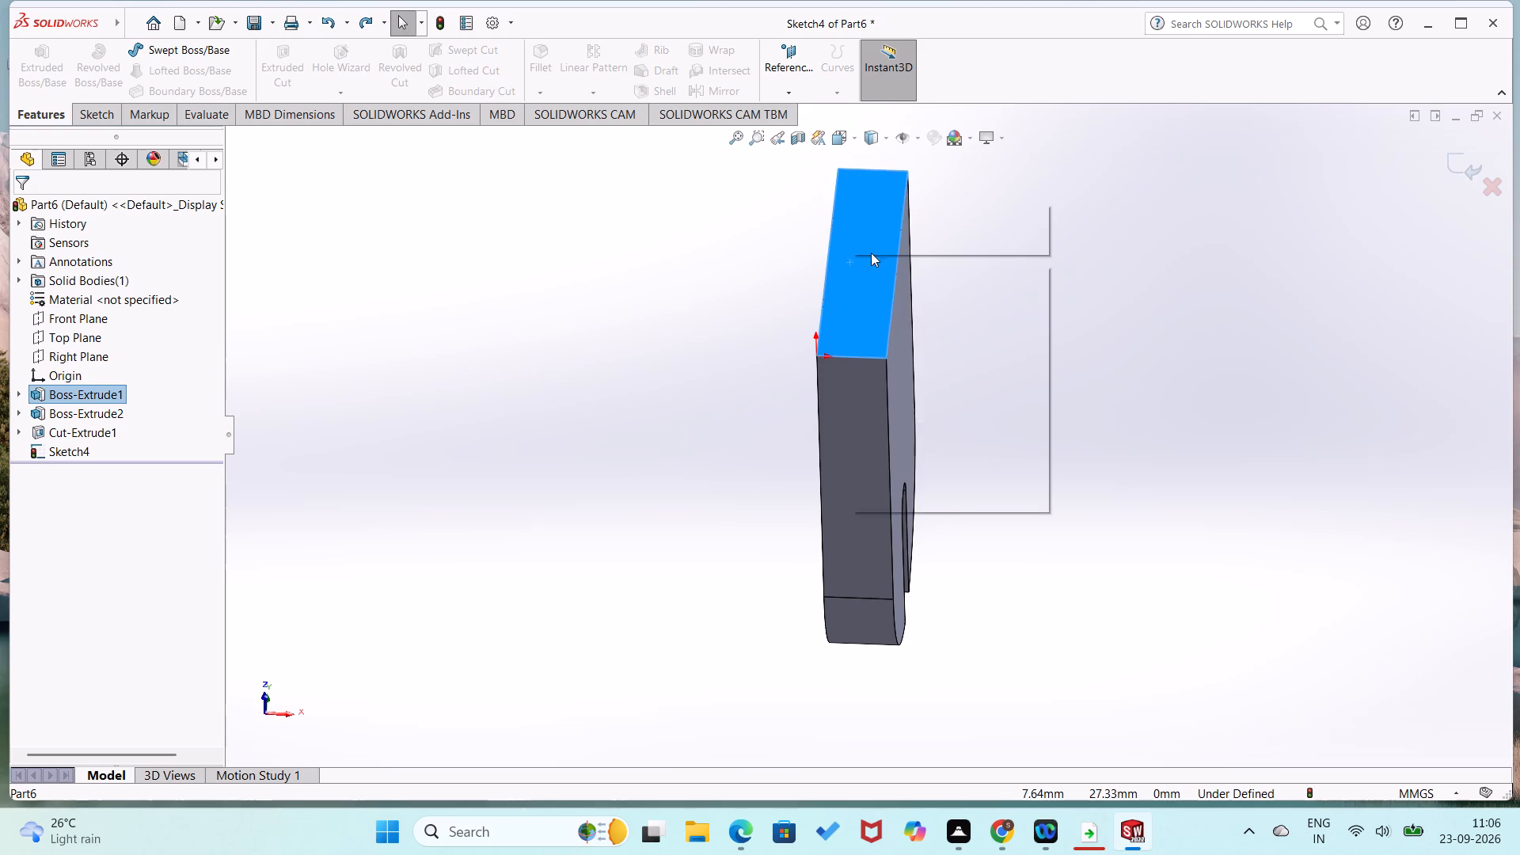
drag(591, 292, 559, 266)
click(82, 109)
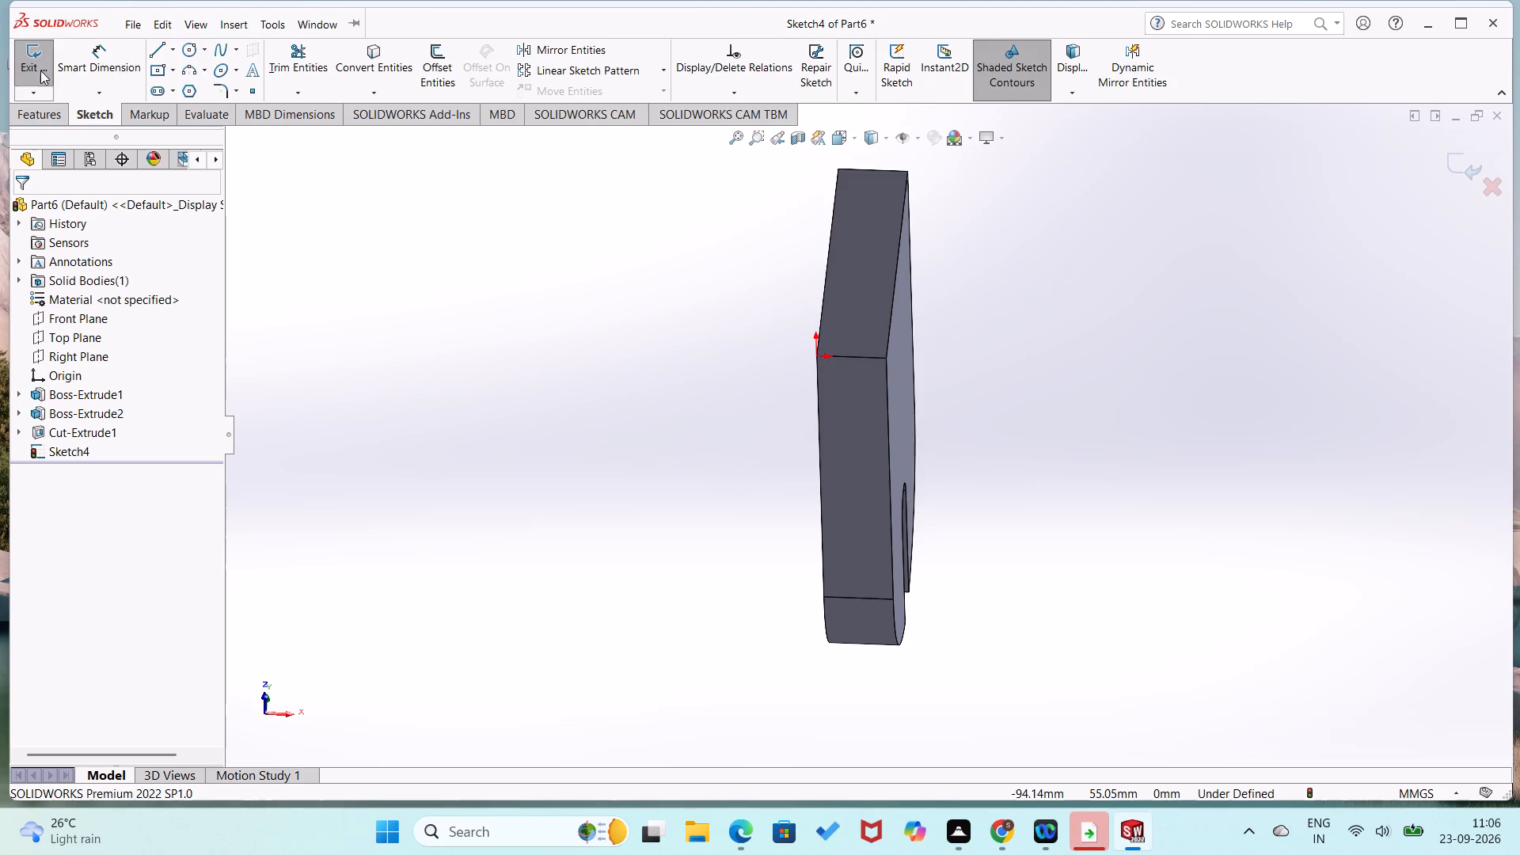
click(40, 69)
On the block's 15 by 60 mm square-end face, sketch a closed four-line profile about 50 mm wide and 60 mm high from the origin.
right_click(869, 258)
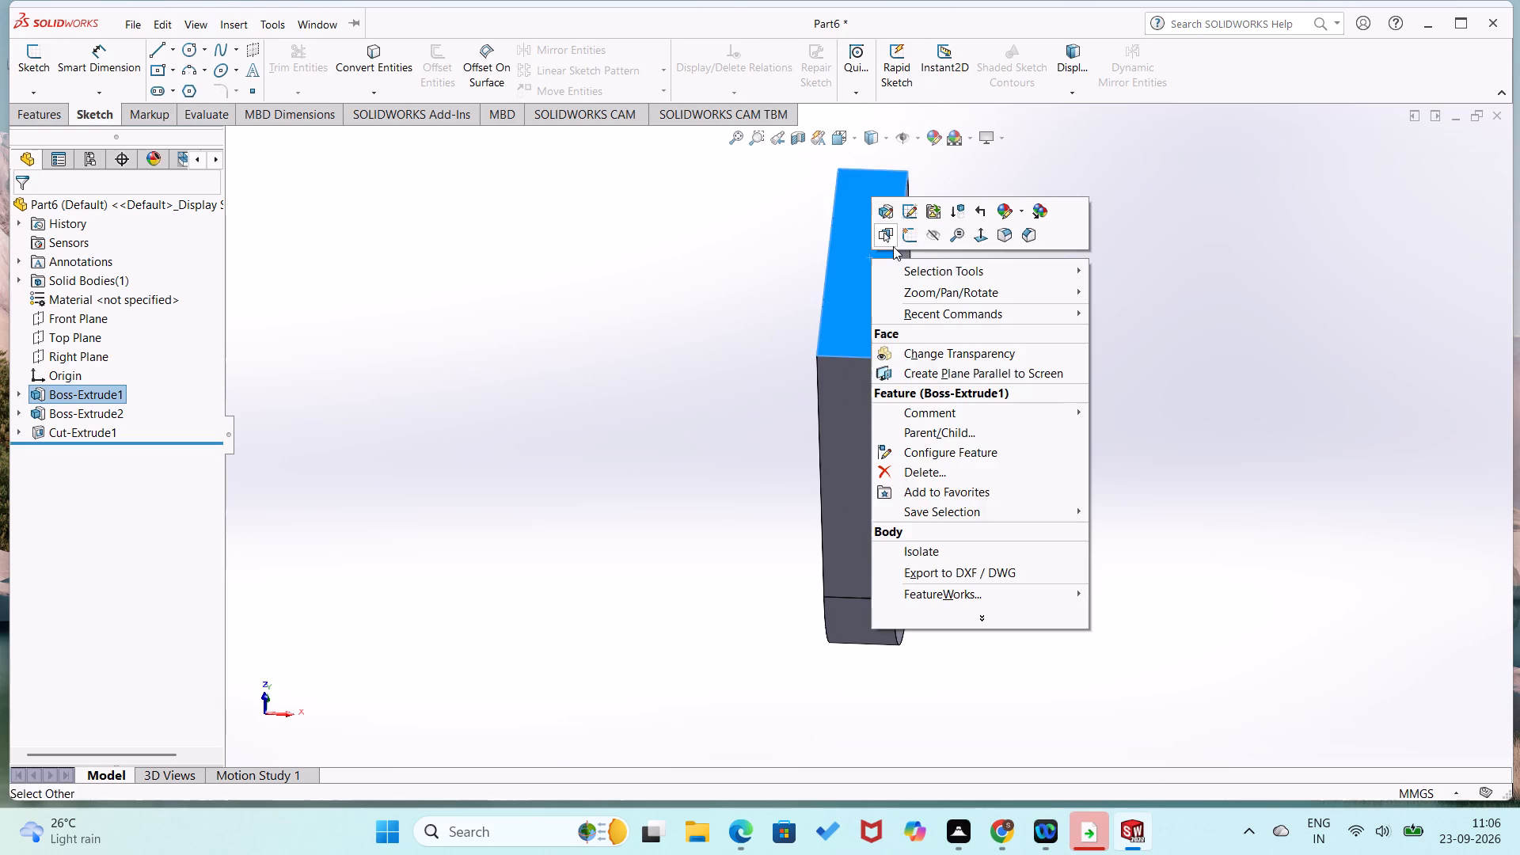
click(907, 239)
click(693, 318)
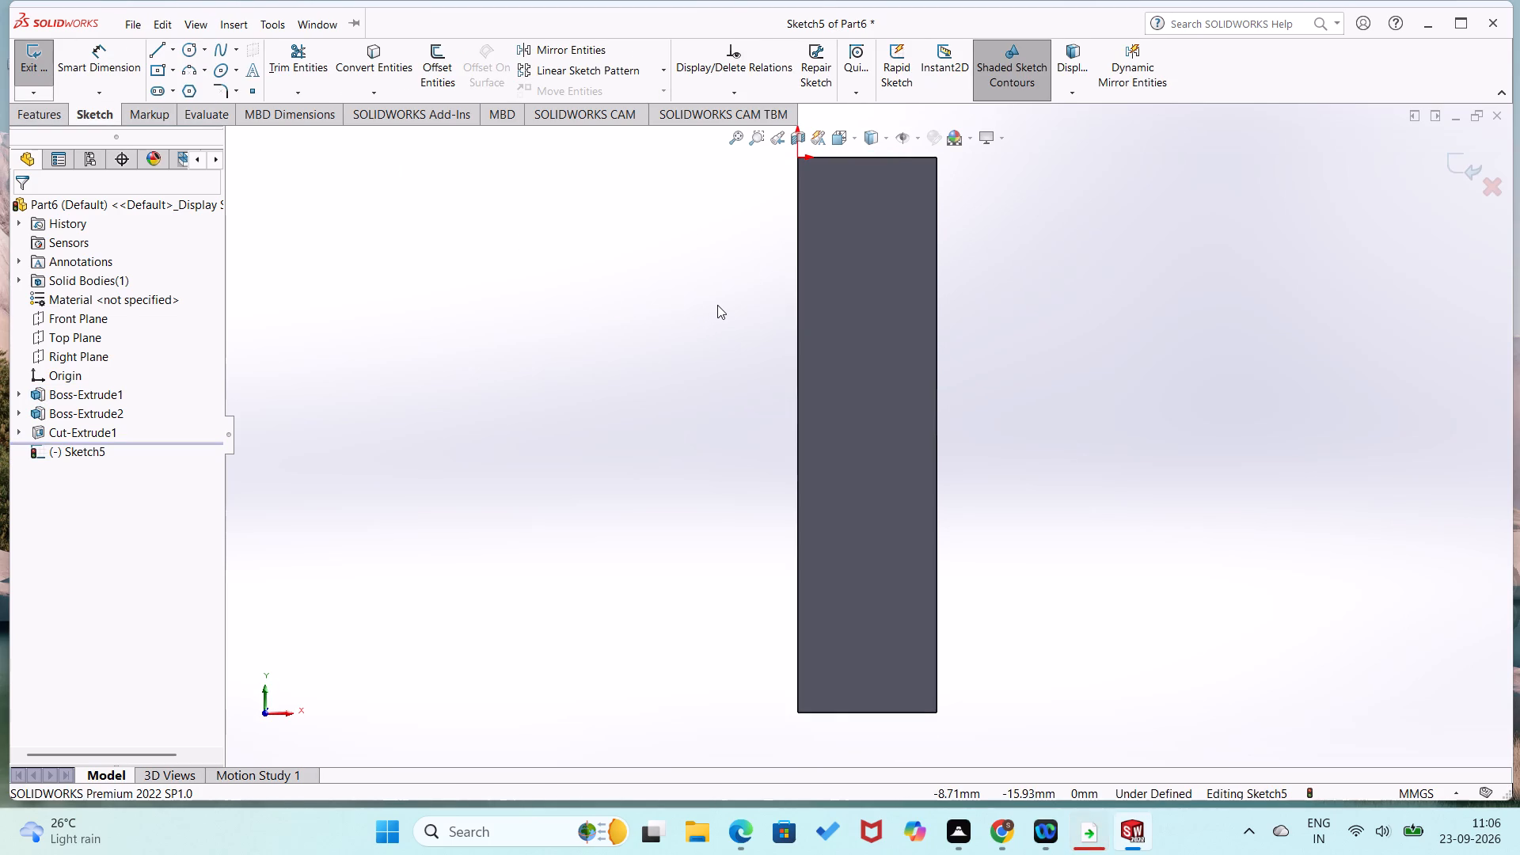
right_drag(785, 263, 611, 367)
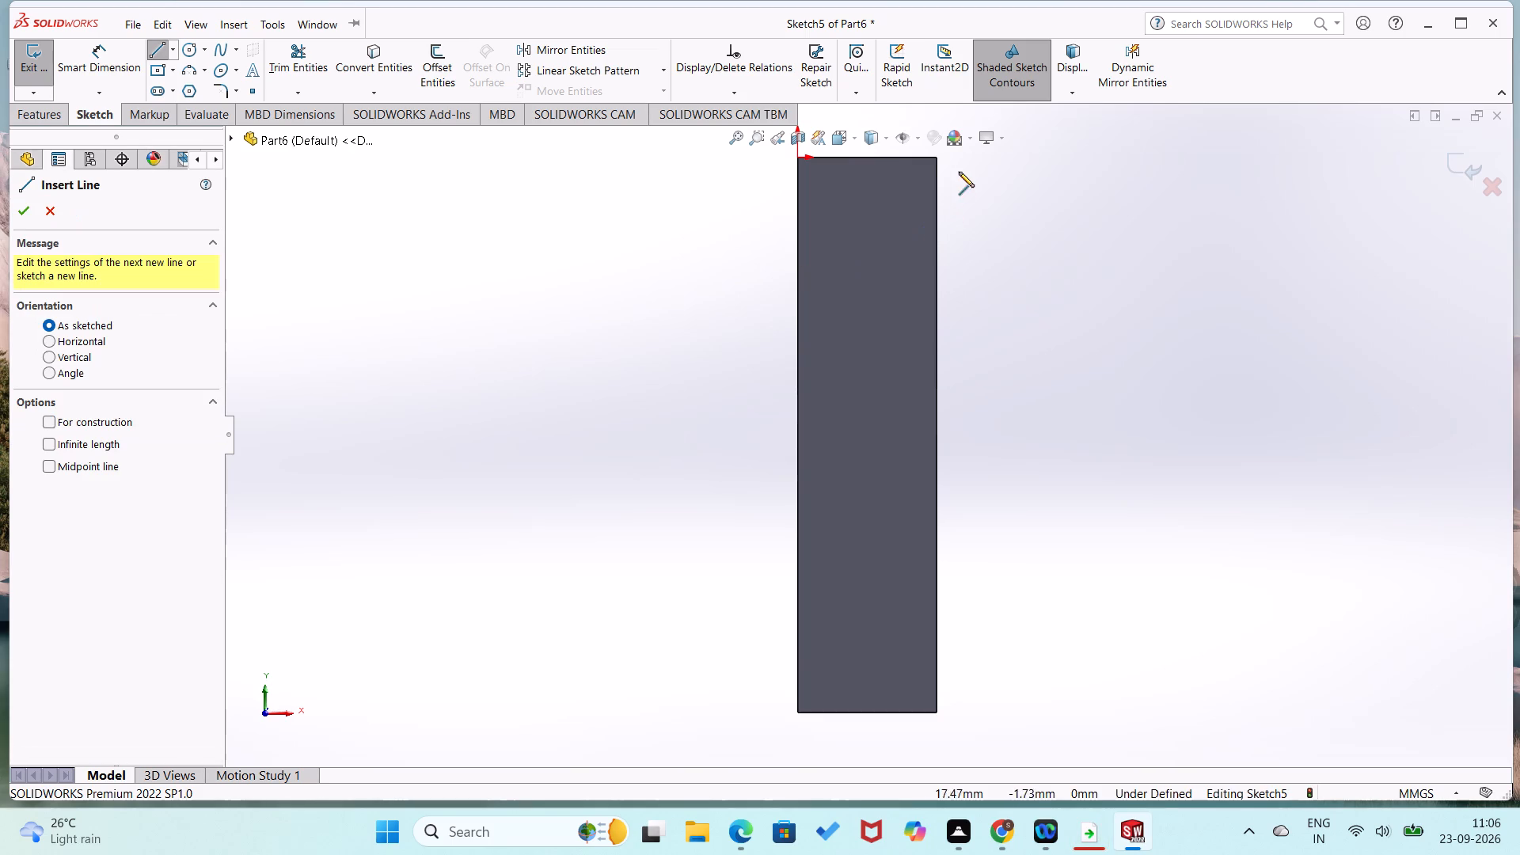
click(793, 157)
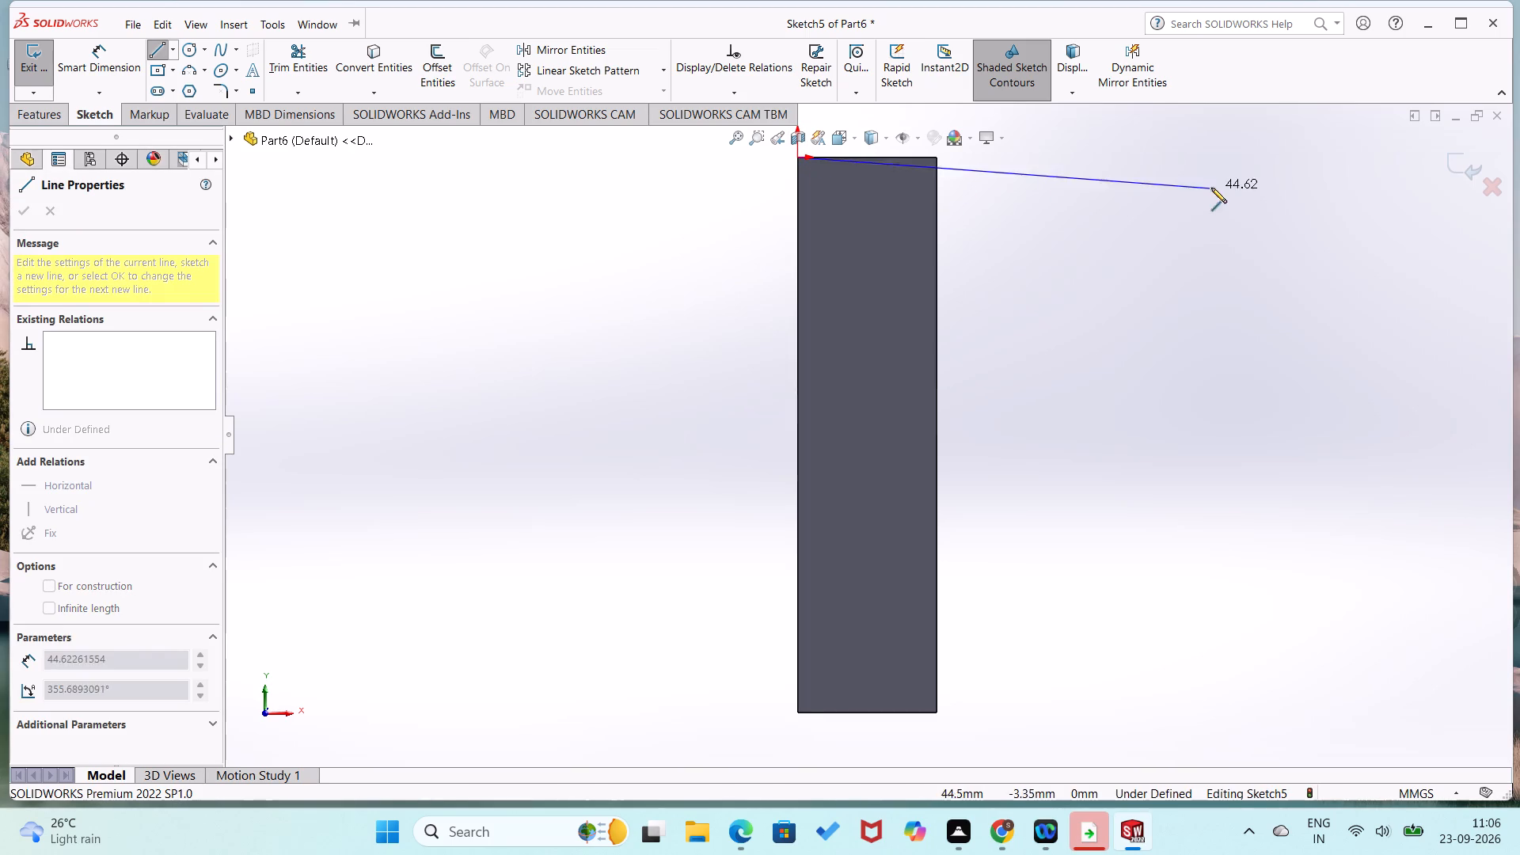
click(1257, 159)
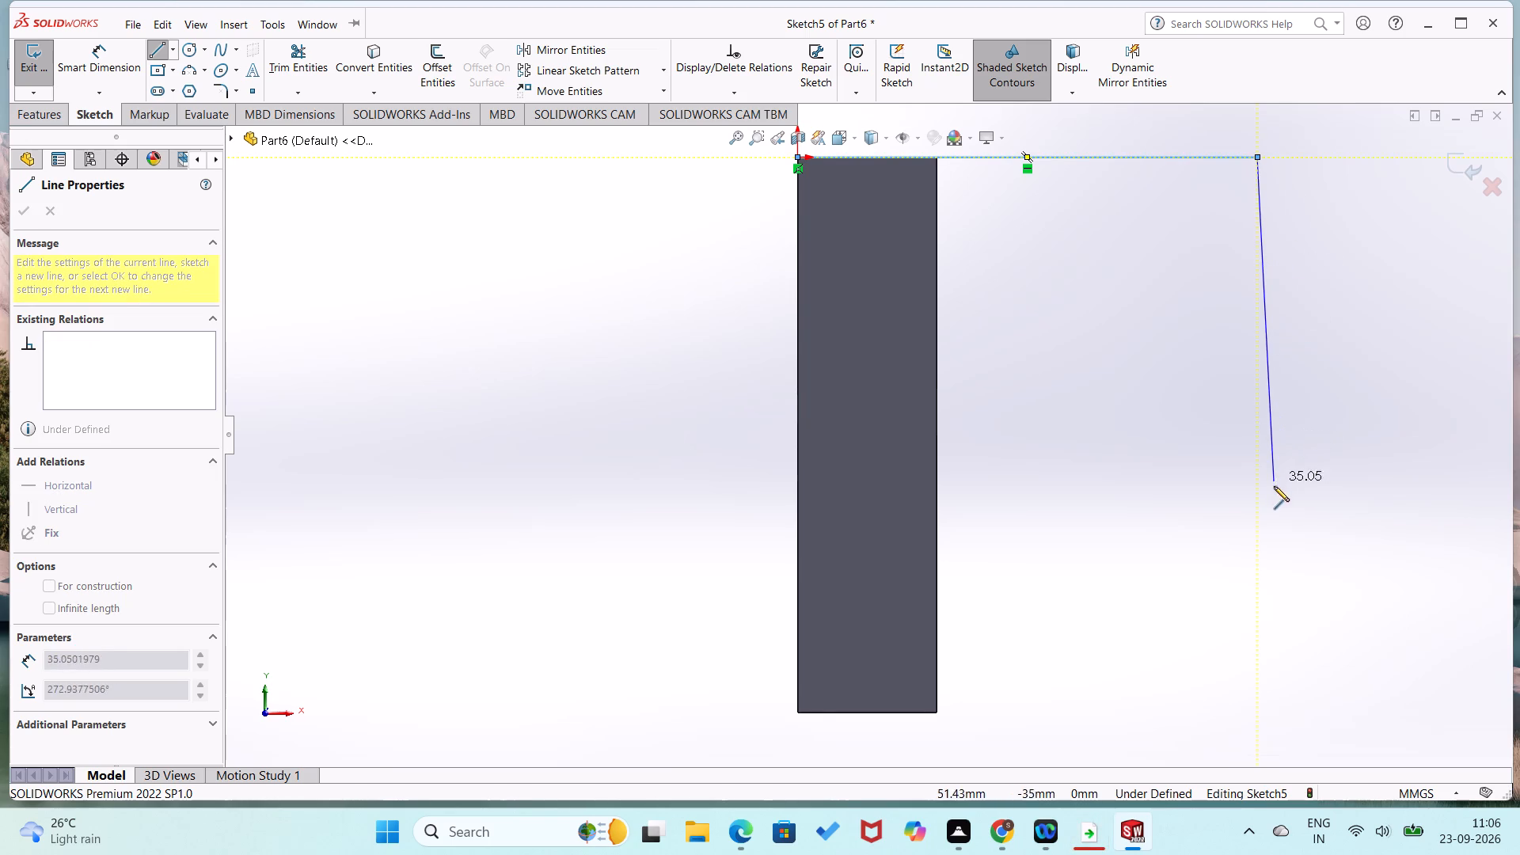
click(1260, 710)
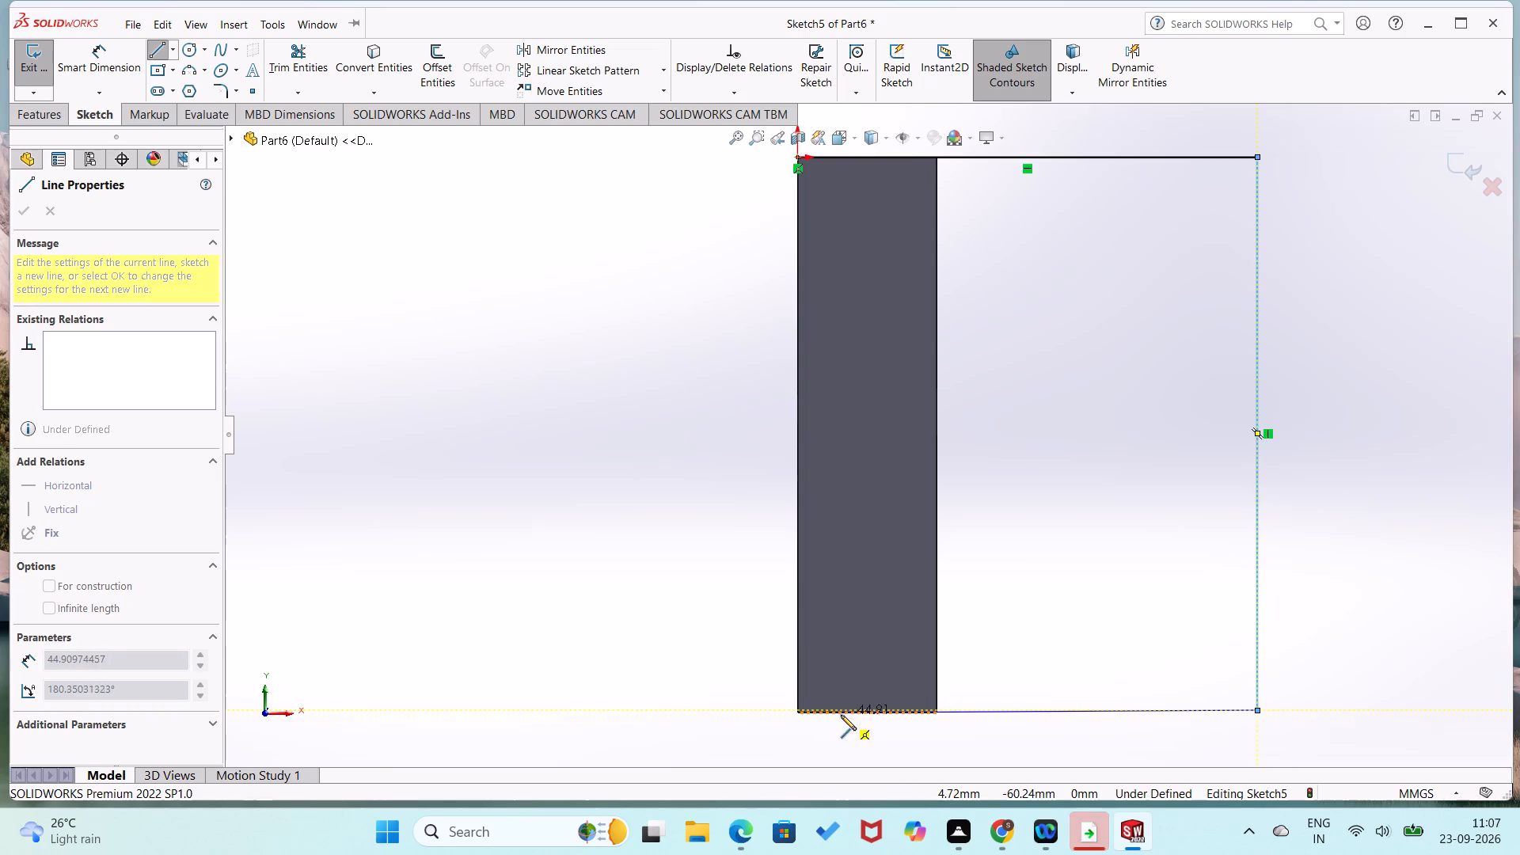
click(796, 711)
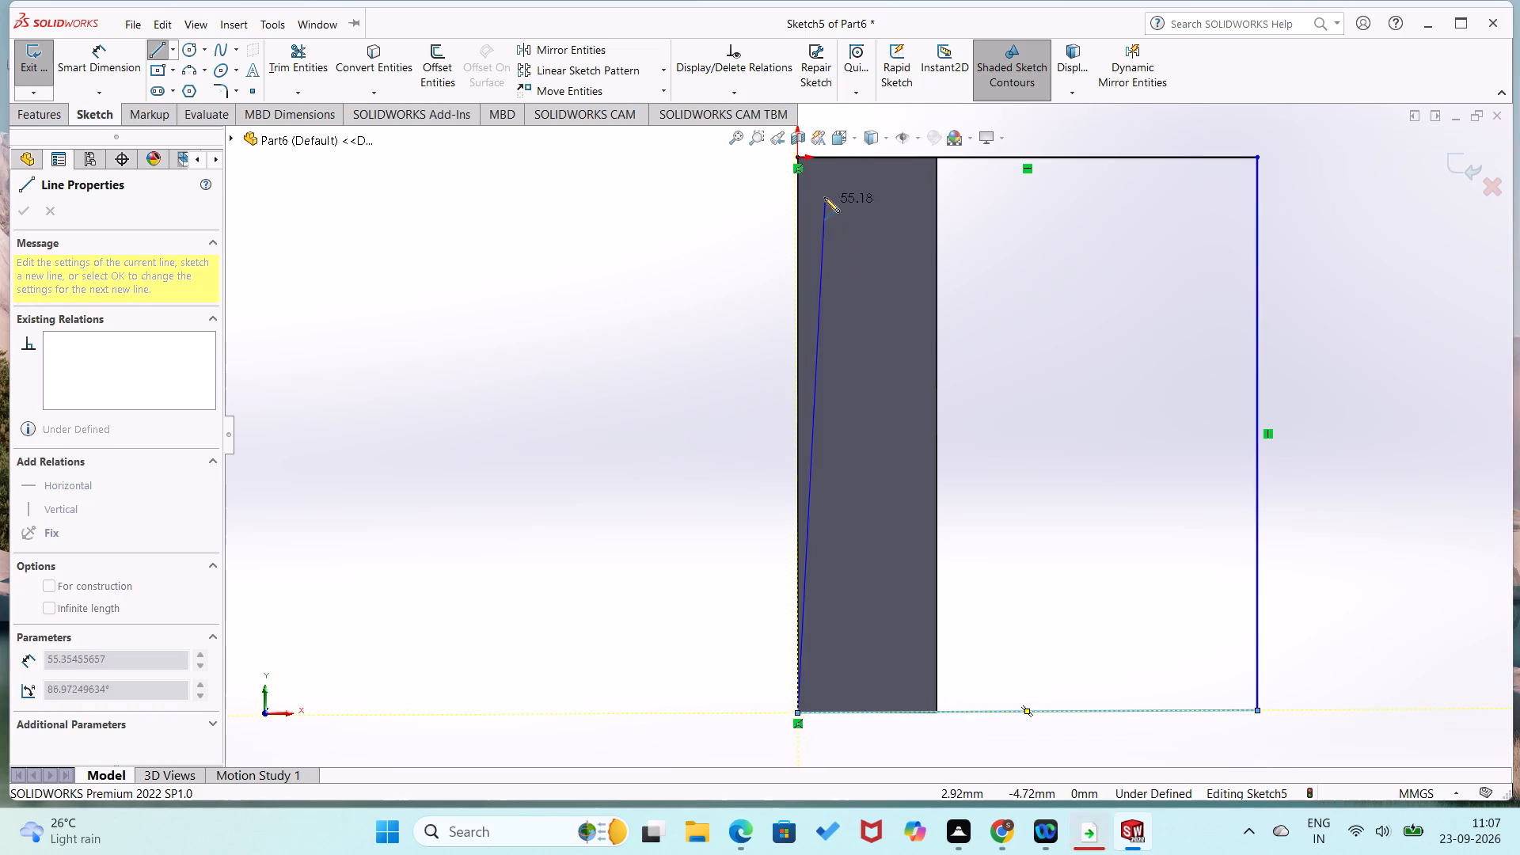
click(796, 157)
Add a Horizontal relation to the profile's slightly slanted lower line.
right_drag(602, 357, 681, 184)
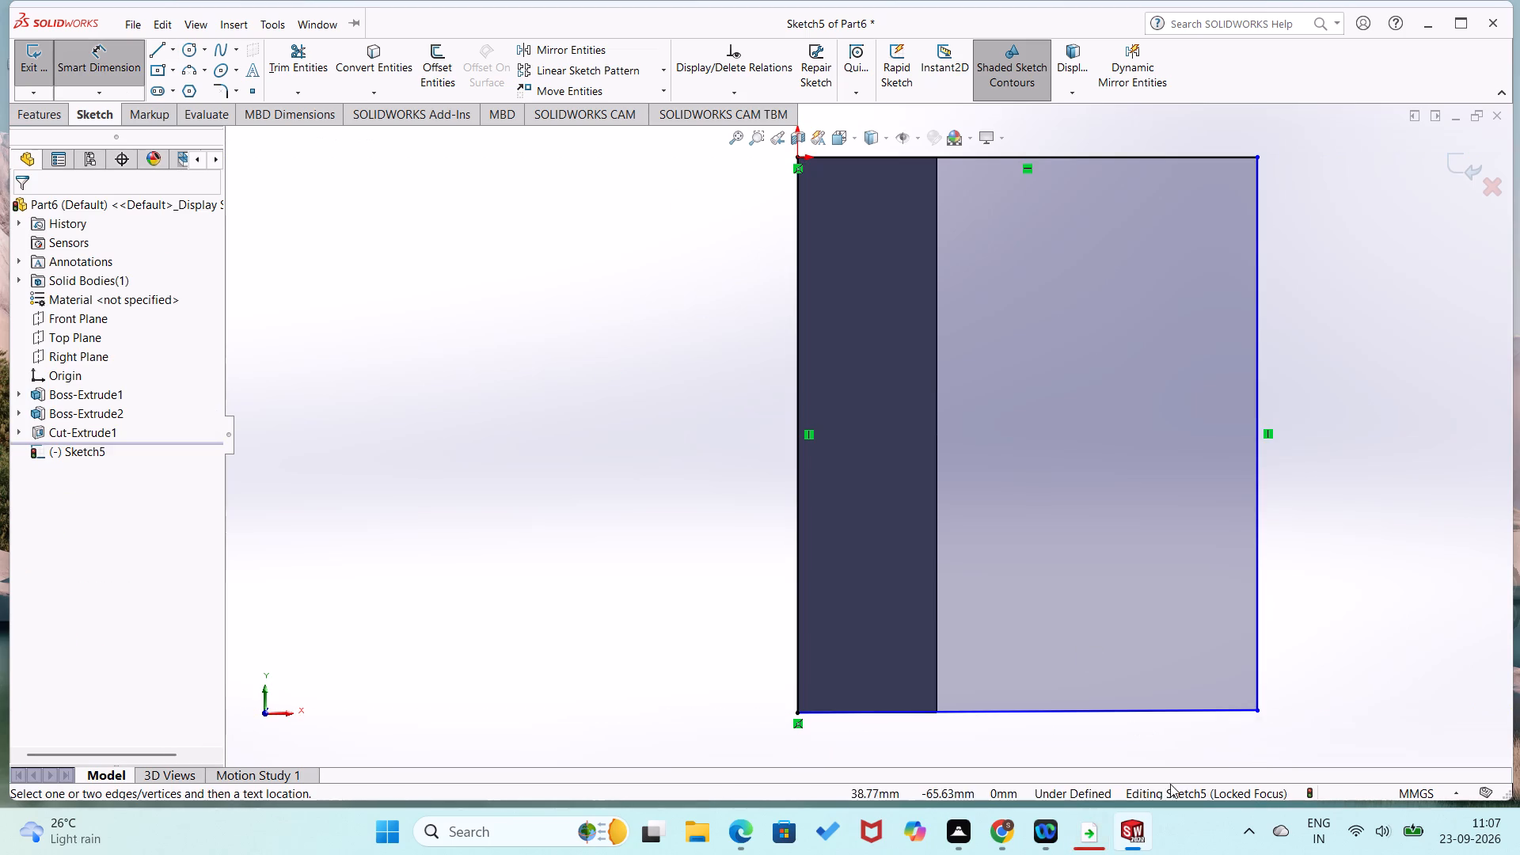
key(Escape)
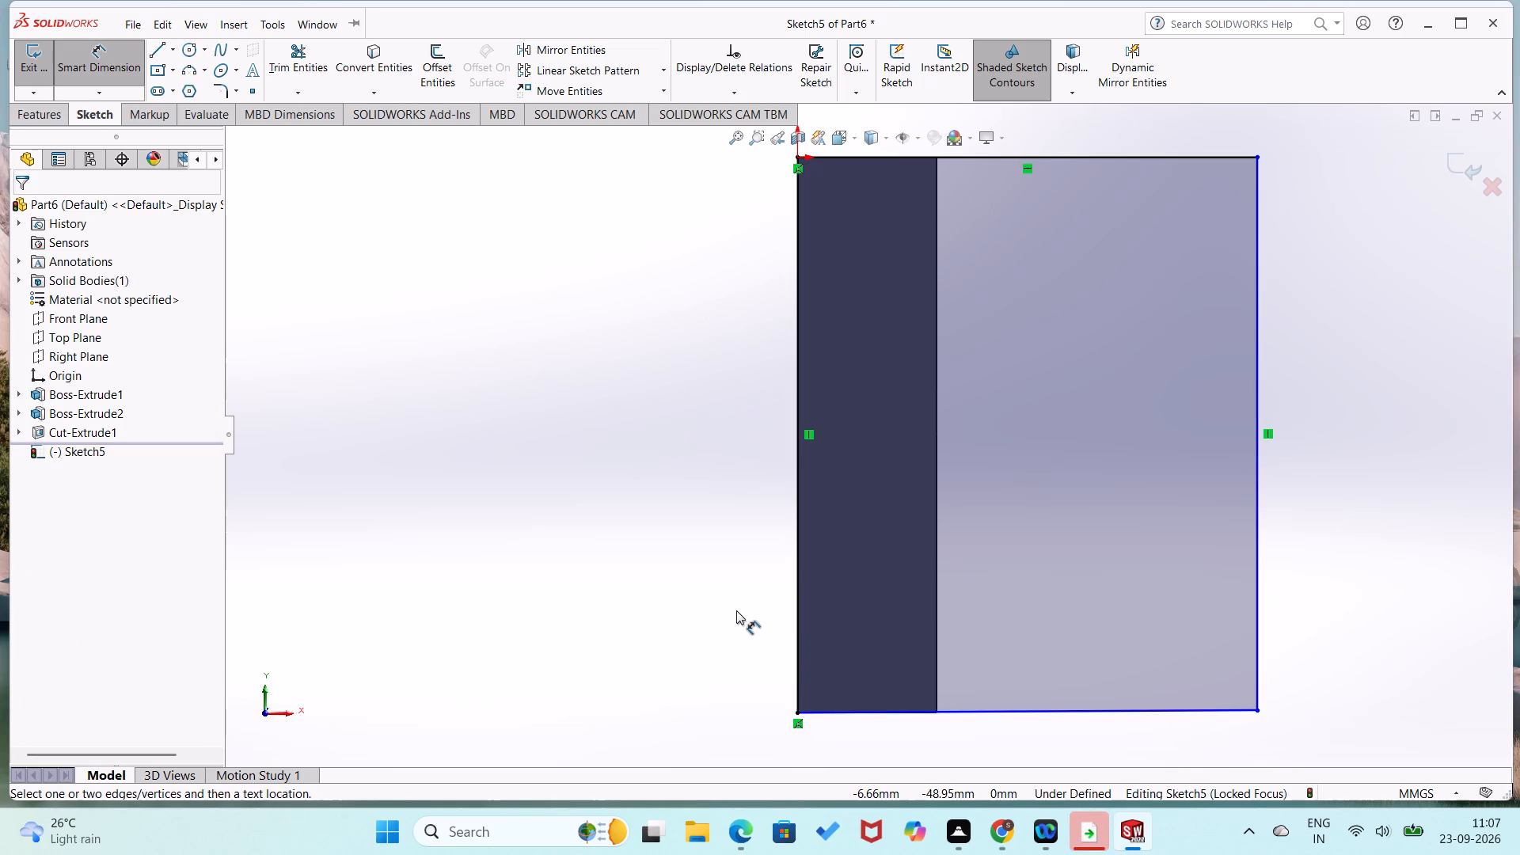
right_click(1009, 712)
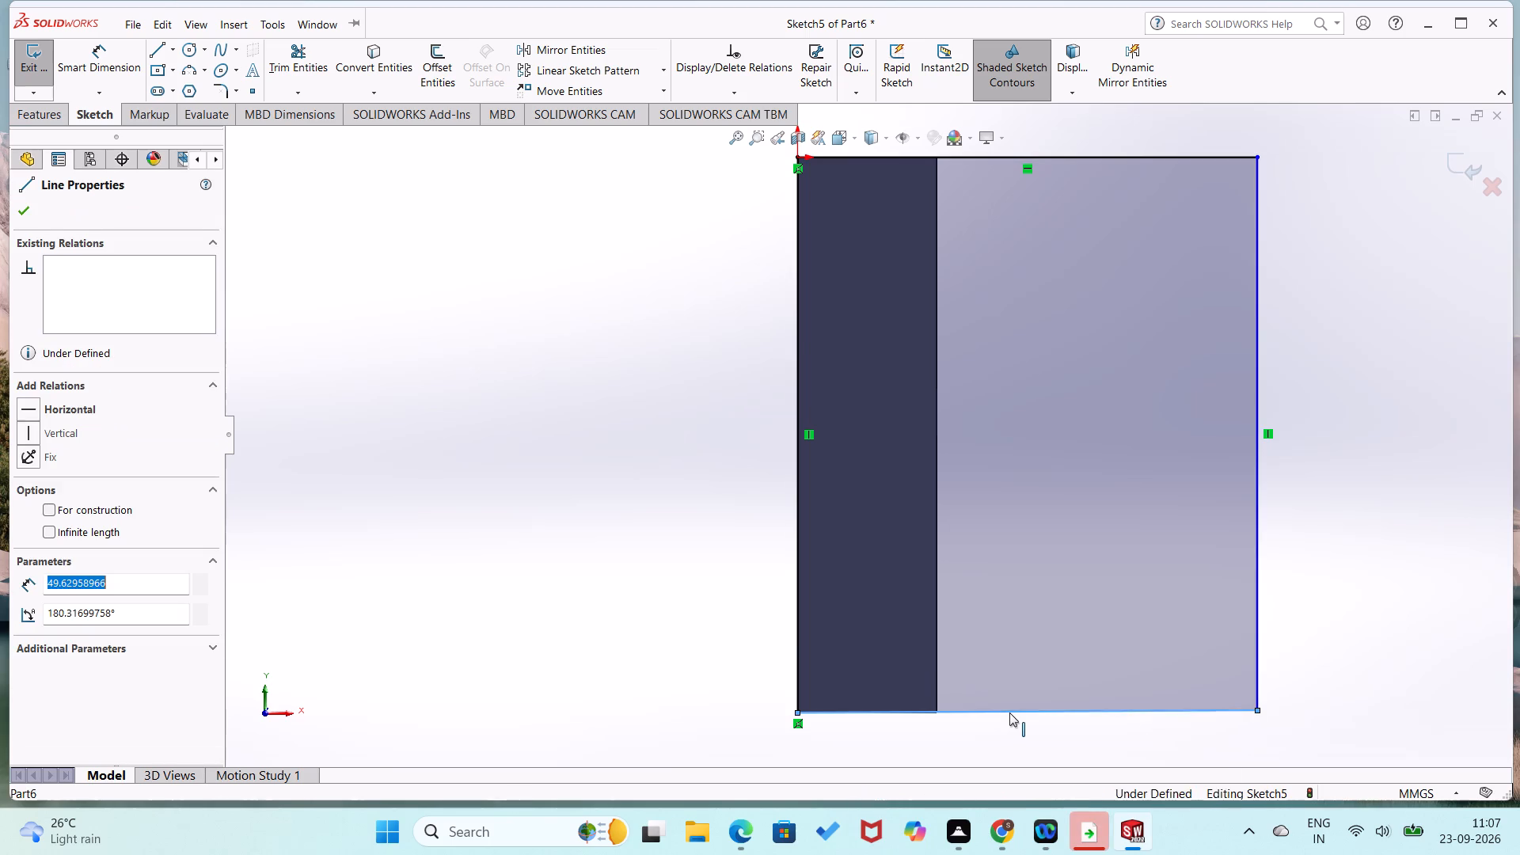
click(1028, 477)
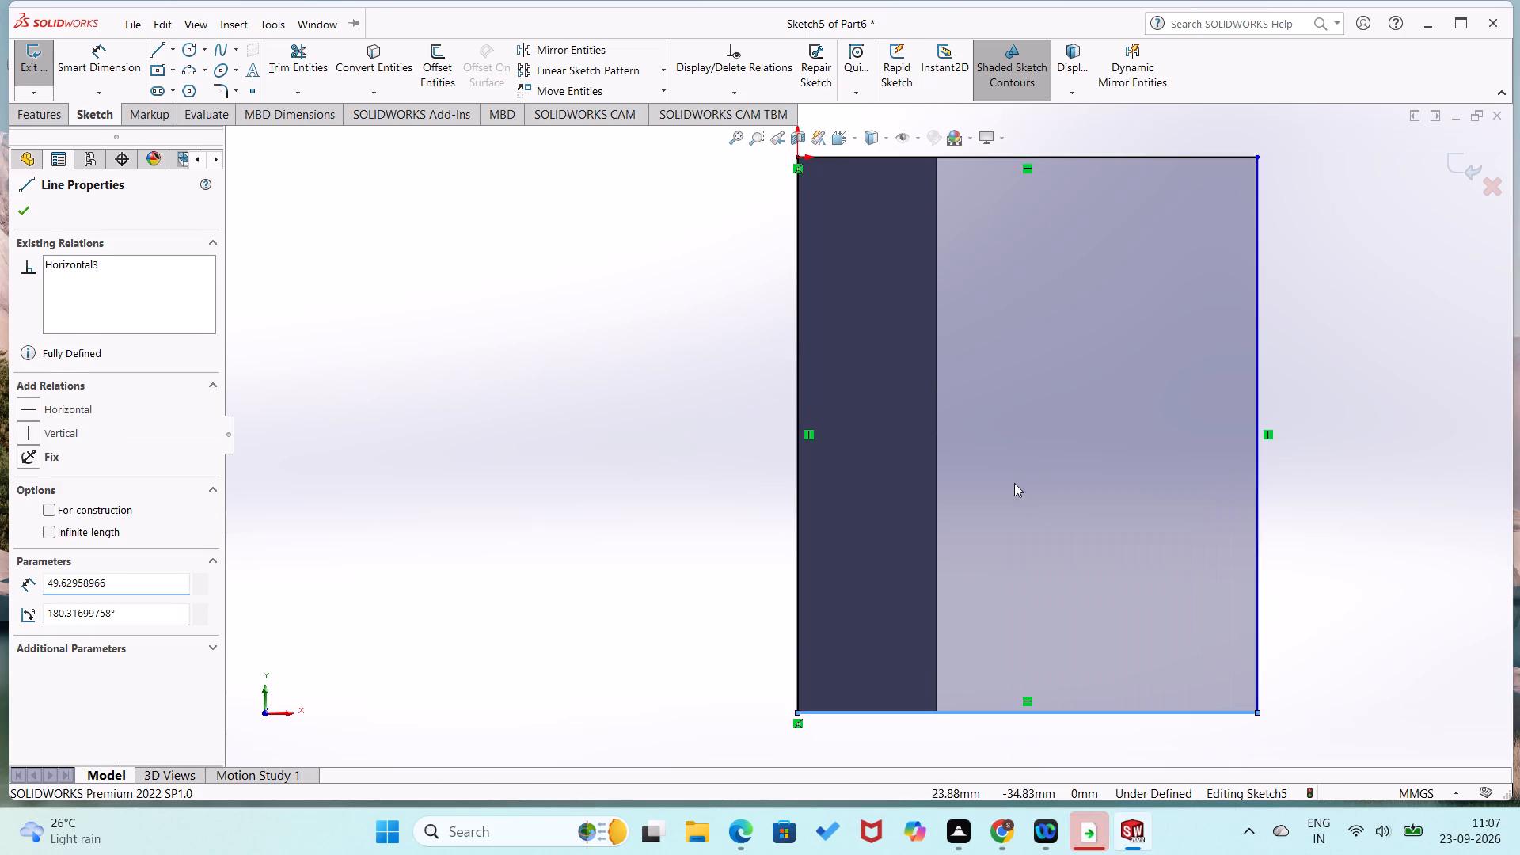
click(621, 598)
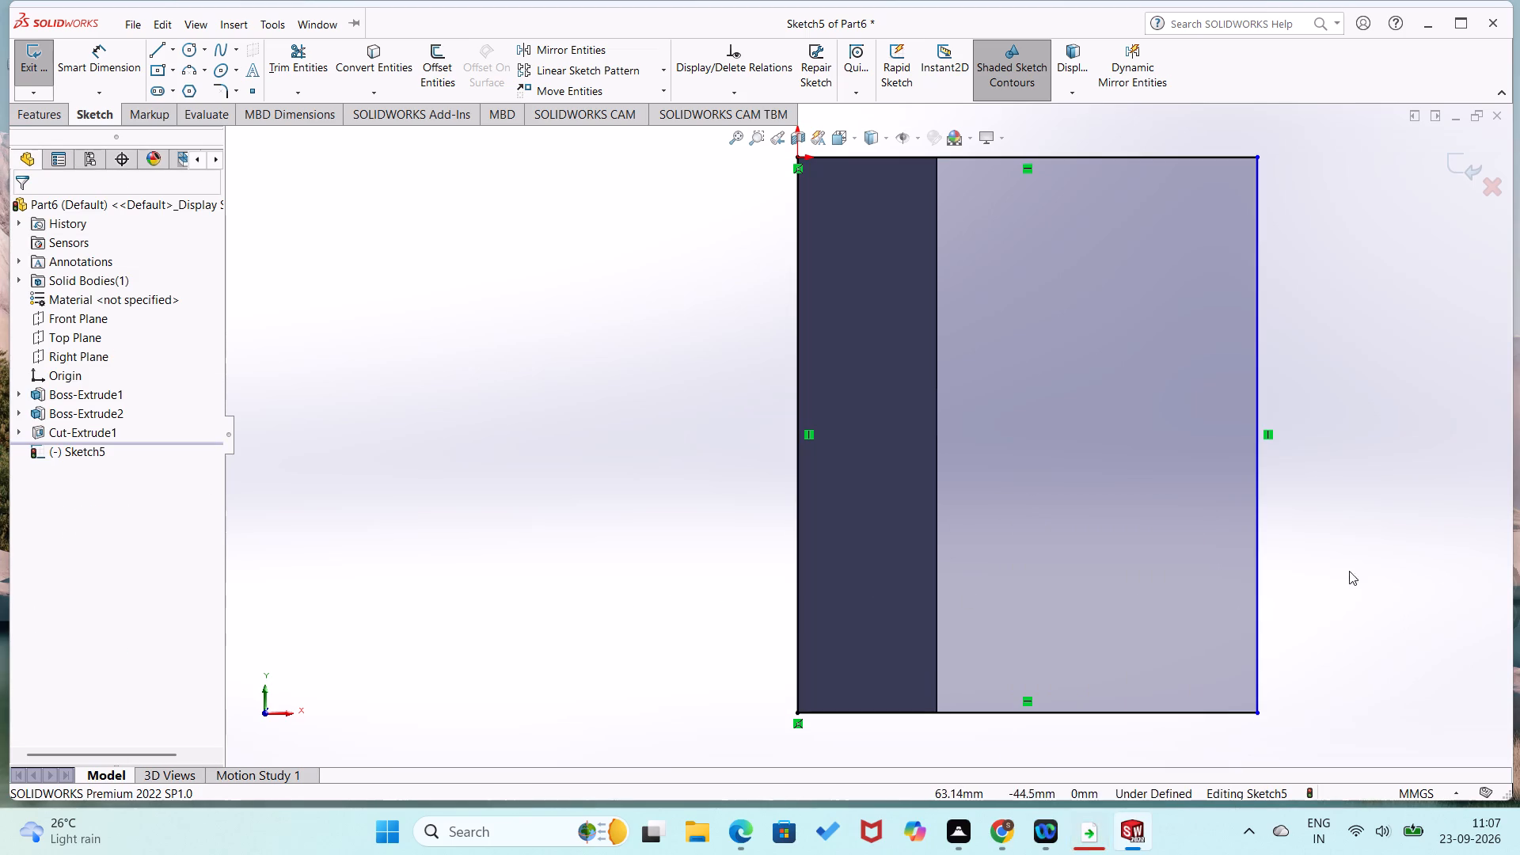
Dimension the profile's lower horizontal line at 78 mm.
right_drag(1256, 592, 1322, 532)
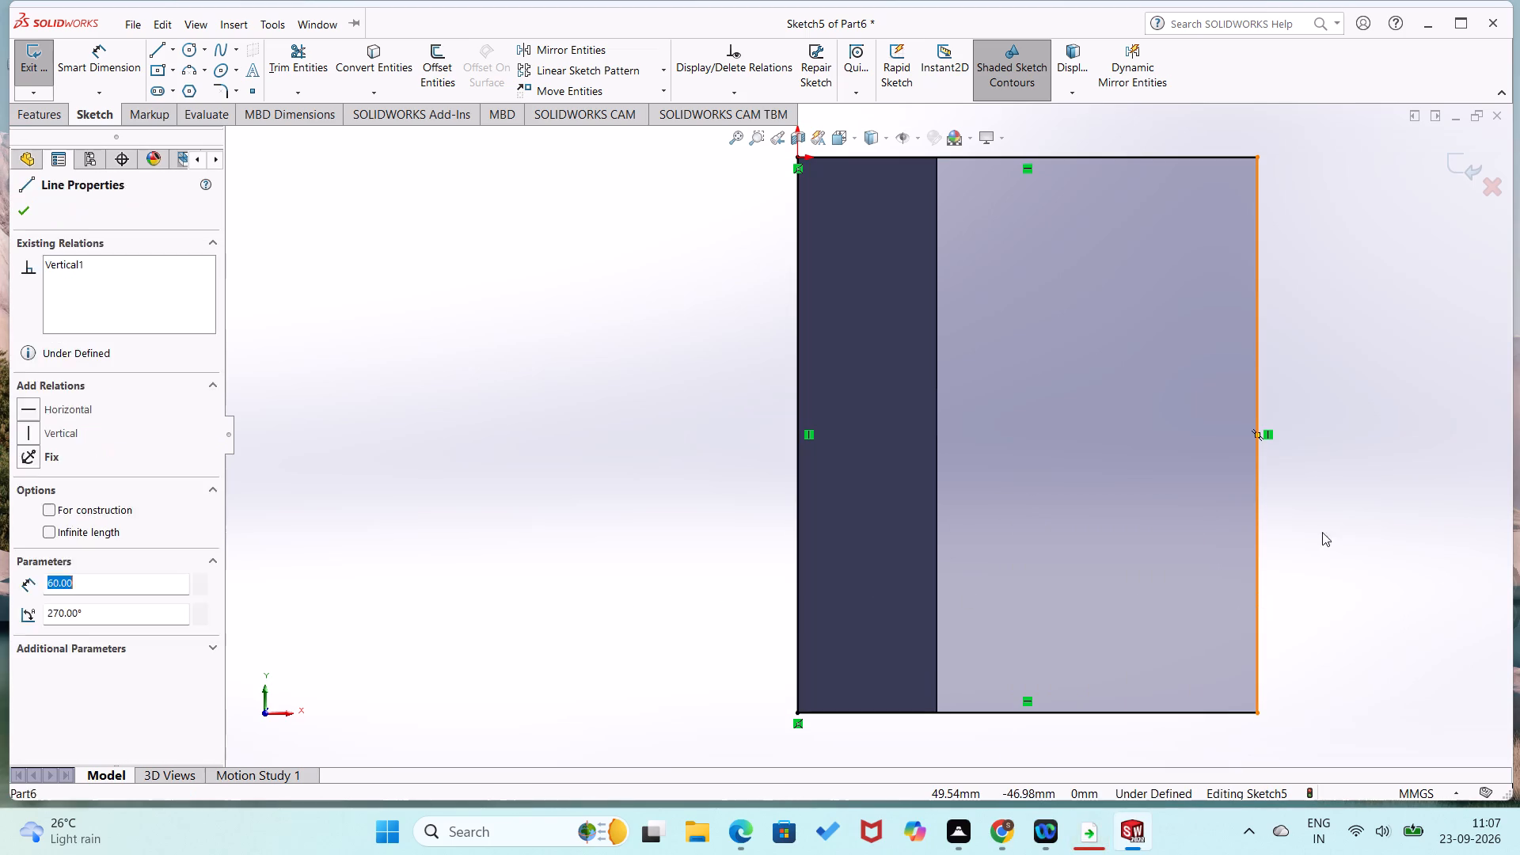
right_drag(1322, 532, 1383, 446)
right_drag(1332, 555, 1355, 348)
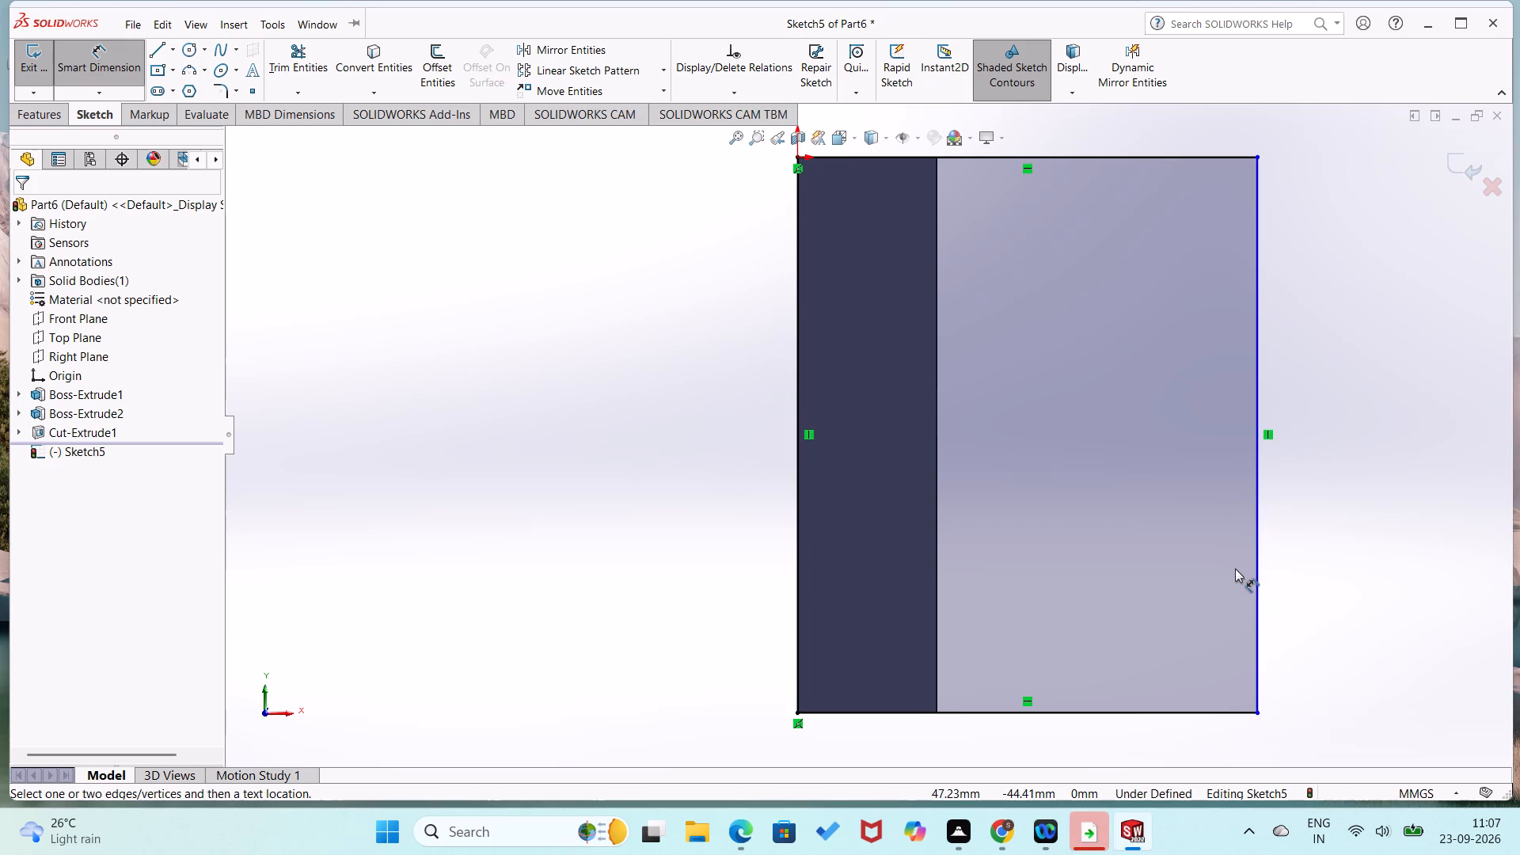
click(1189, 716)
click(1181, 739)
text(78+)
key(BackSpace)
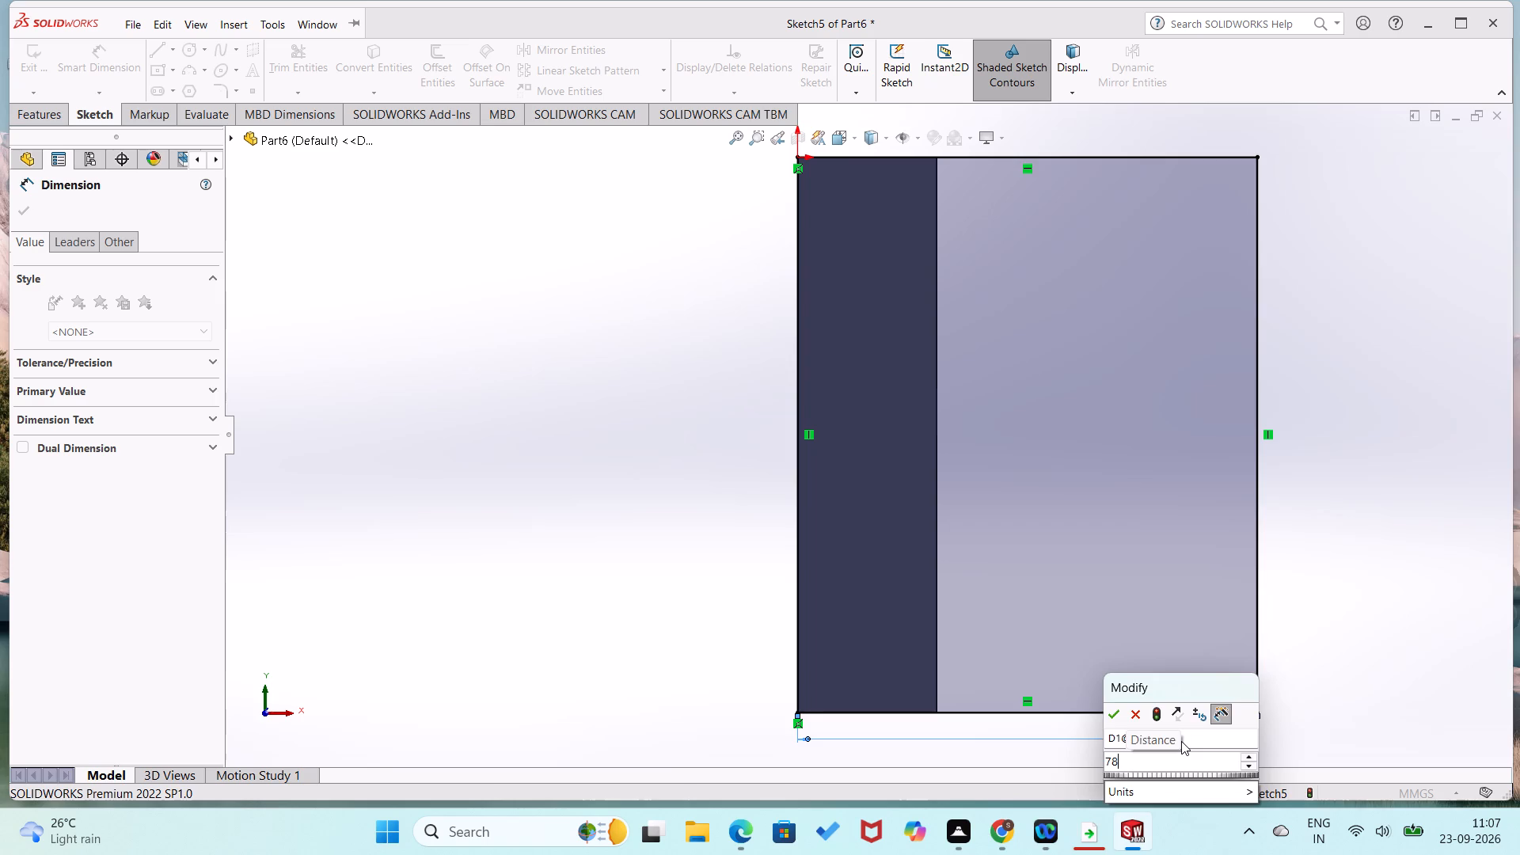
key(Return)
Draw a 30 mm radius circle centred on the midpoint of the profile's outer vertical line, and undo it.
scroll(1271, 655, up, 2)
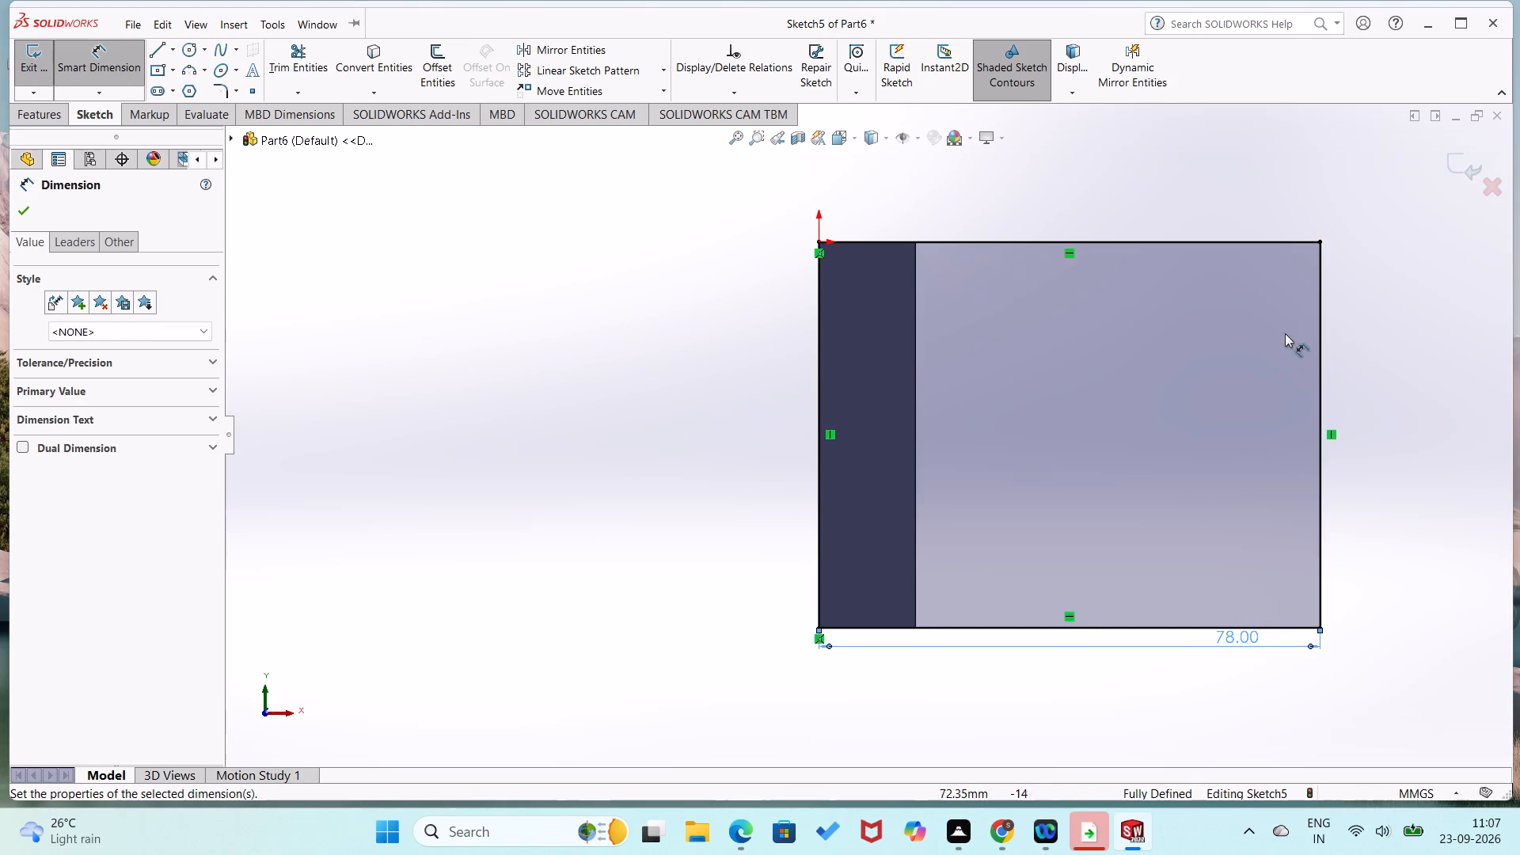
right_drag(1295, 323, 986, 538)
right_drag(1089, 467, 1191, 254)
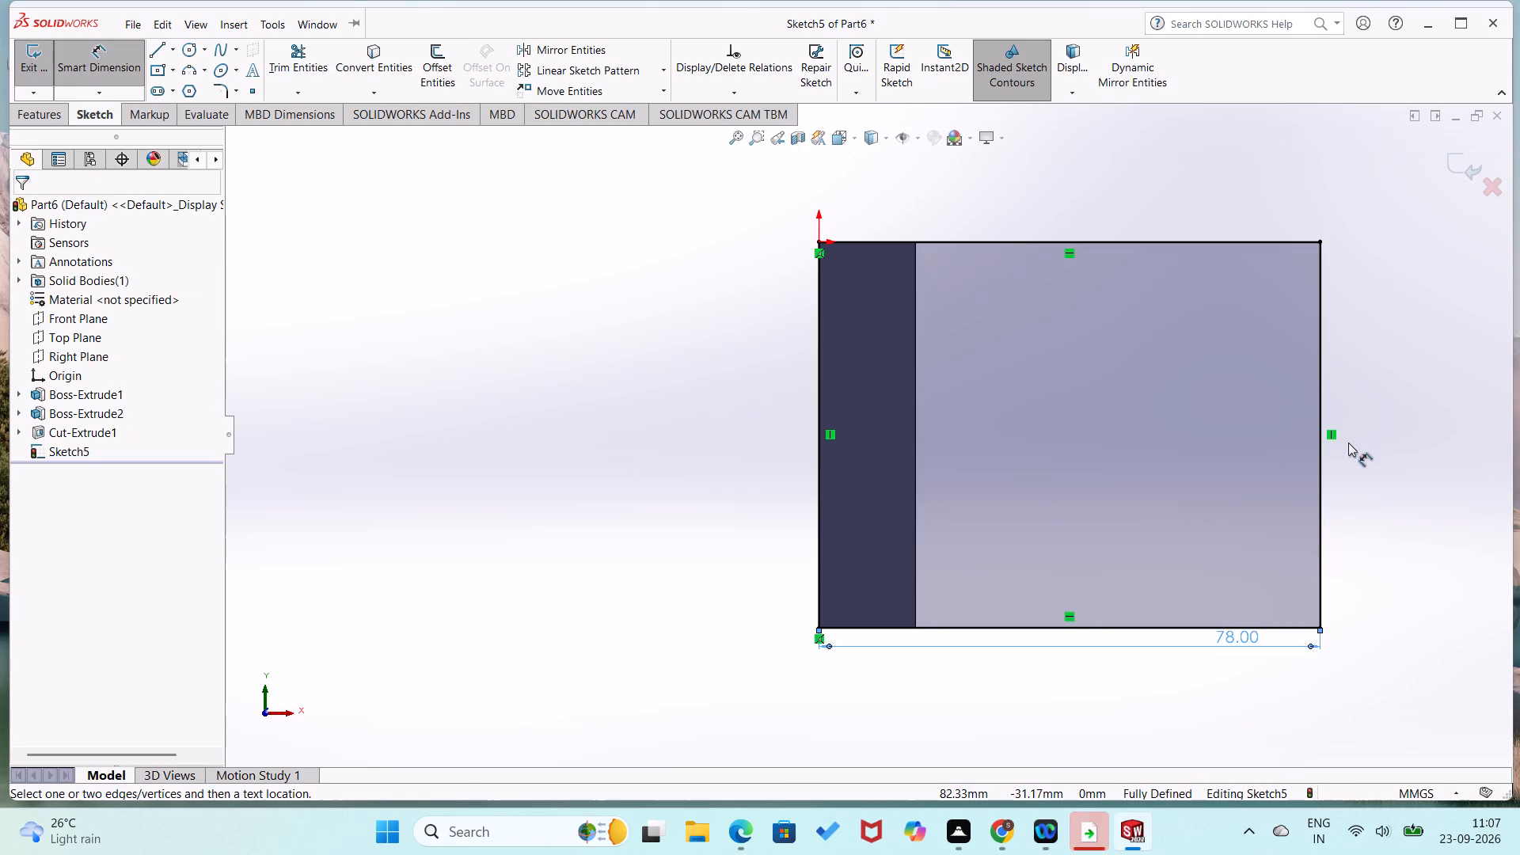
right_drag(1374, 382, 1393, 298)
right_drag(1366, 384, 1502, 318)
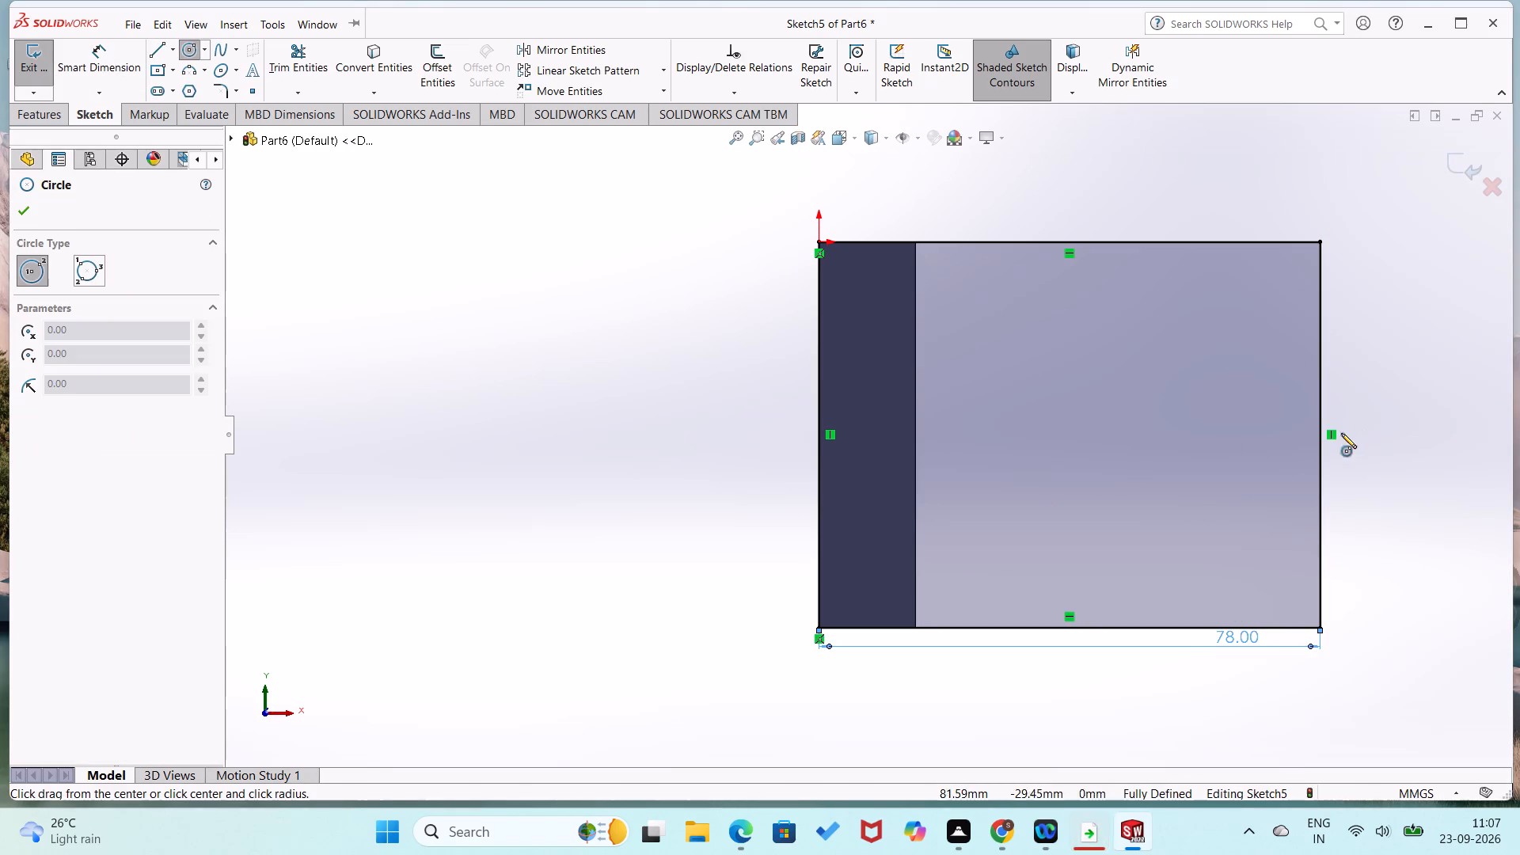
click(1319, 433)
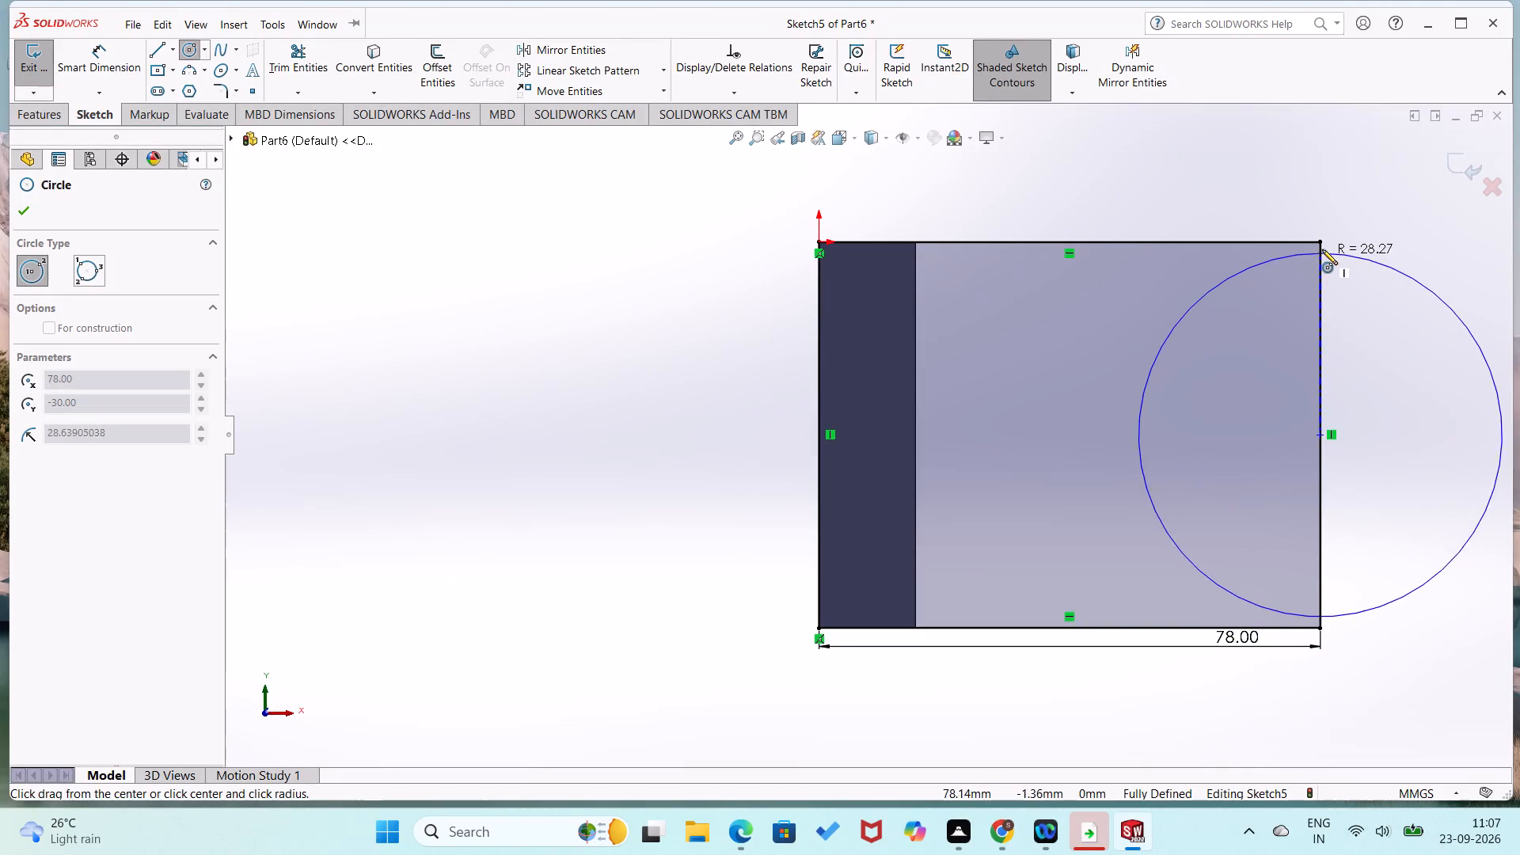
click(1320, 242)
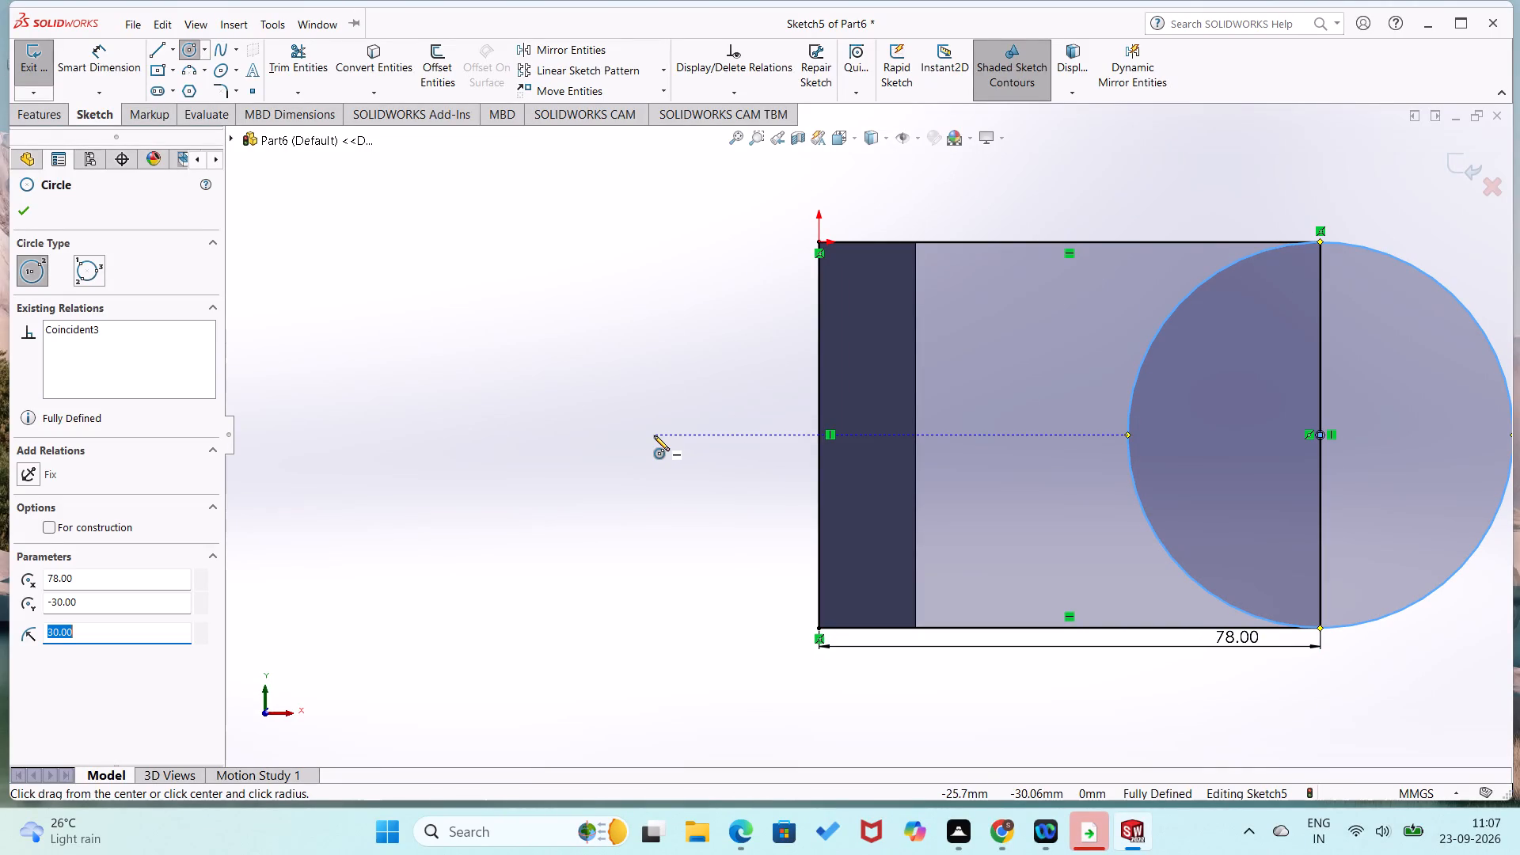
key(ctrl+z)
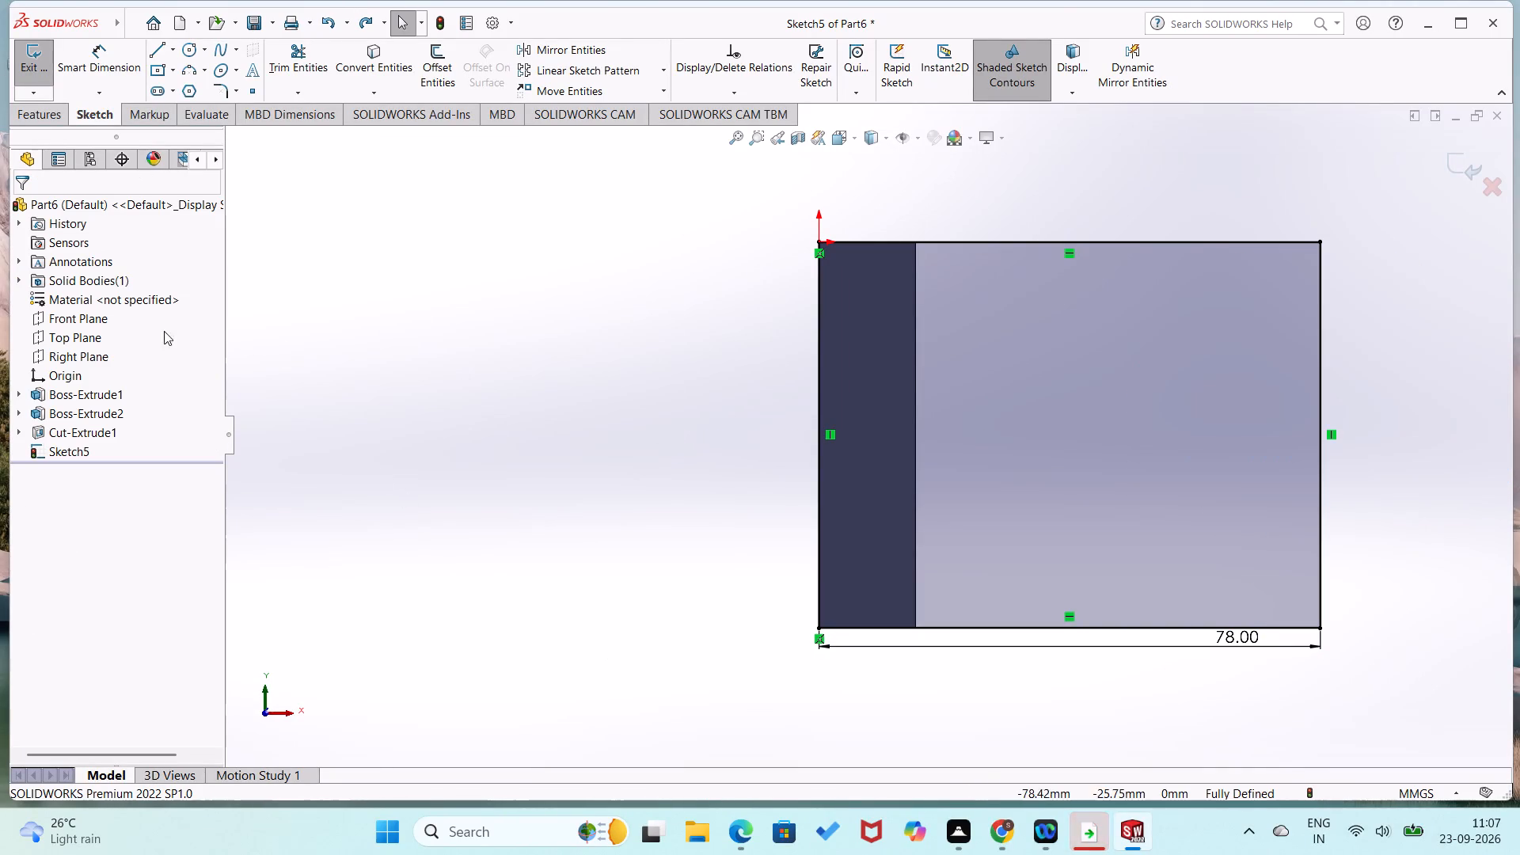
Extrude the rectangular profile as a 15 mm blind boss in the reversed direction, toward the block's round end, with Merge result on.
click(53, 118)
click(41, 91)
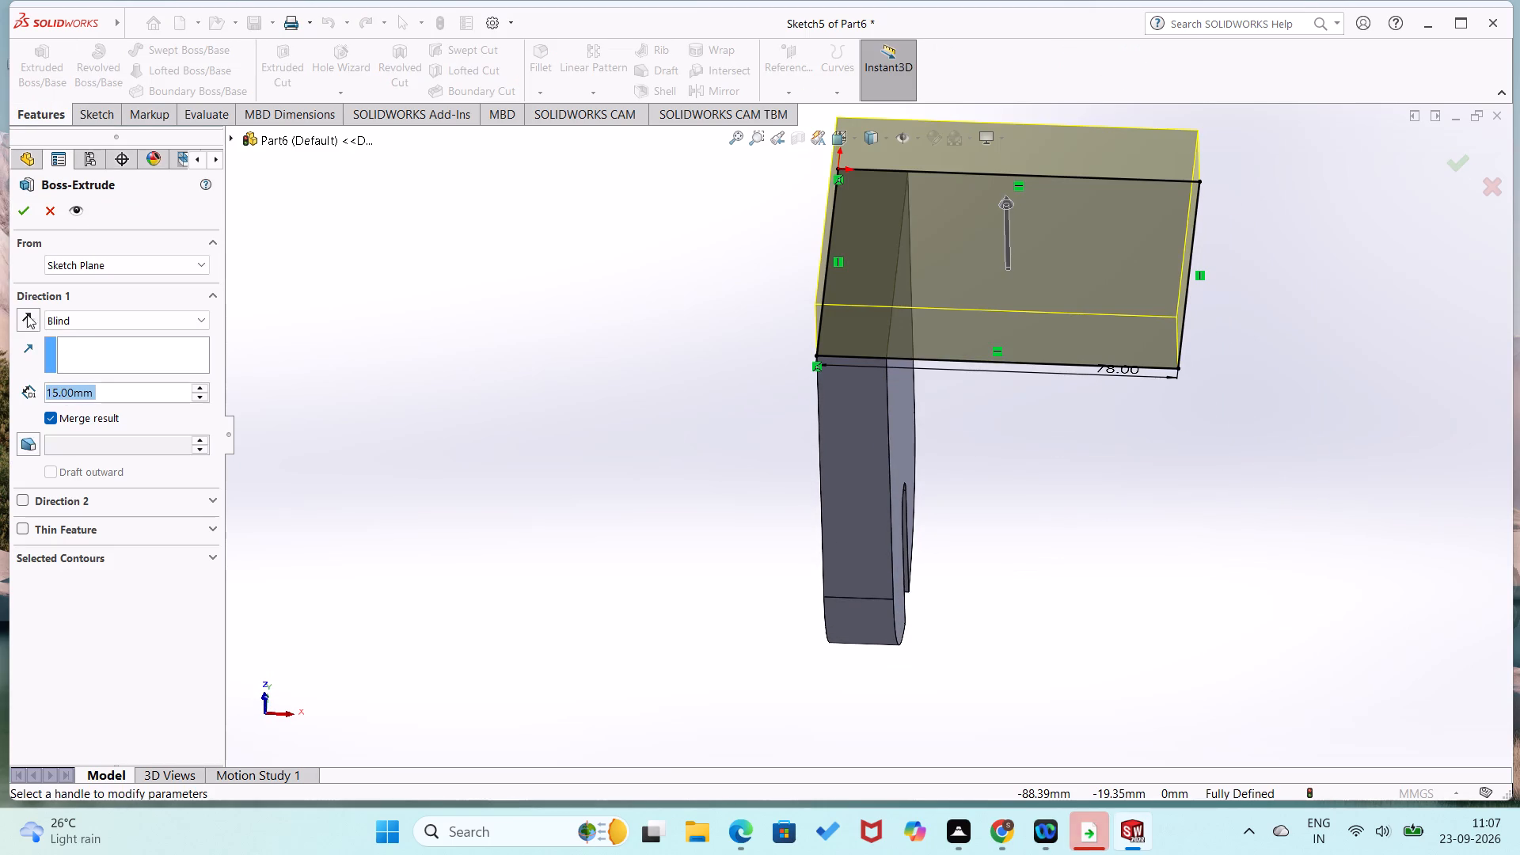
click(21, 324)
click(19, 212)
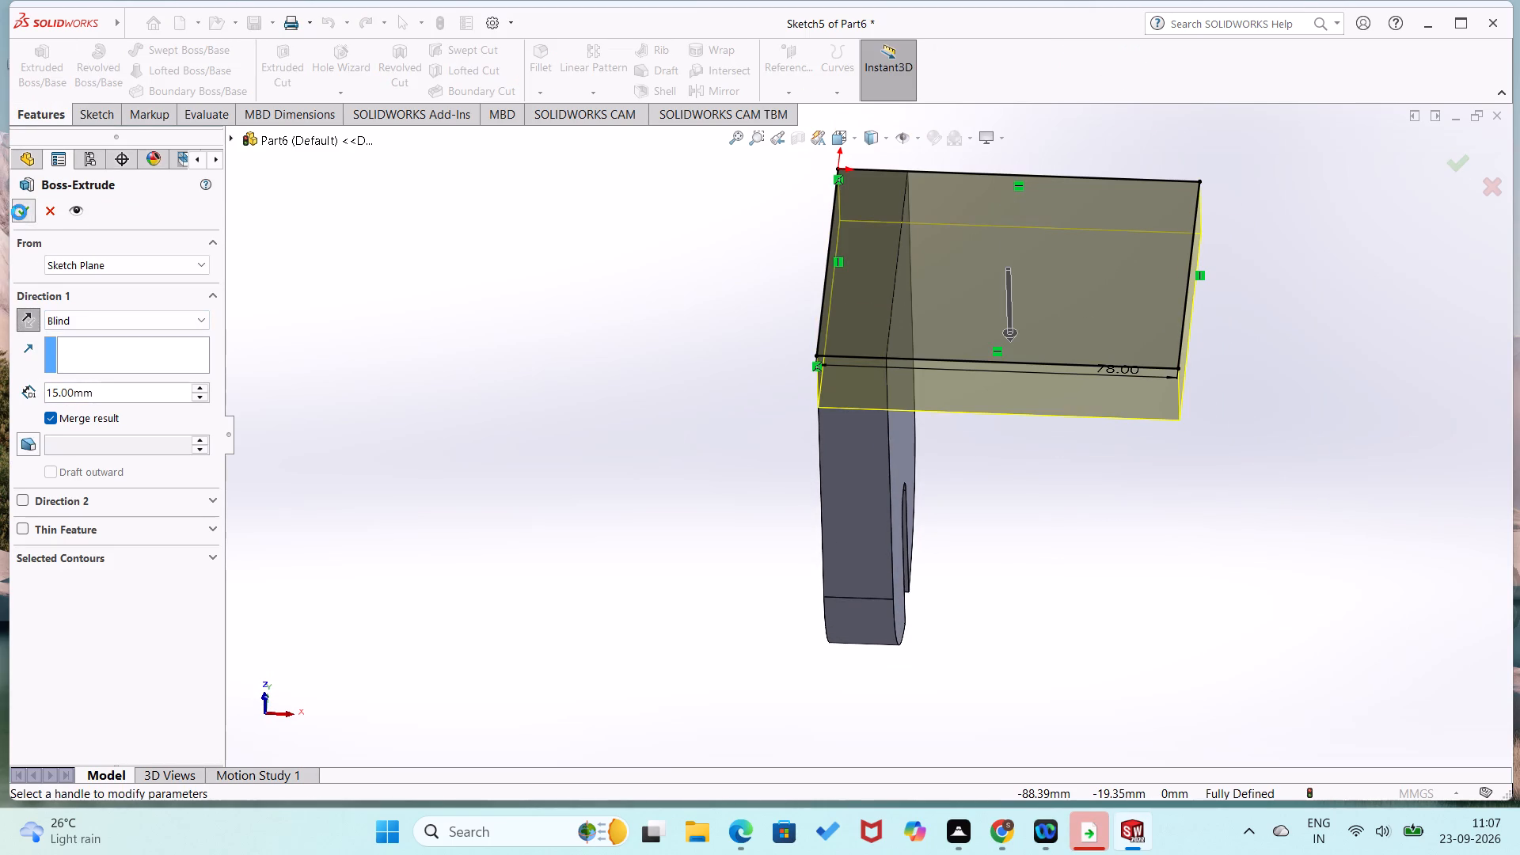
click(316, 389)
Sketch a 30 mm radius circle on the arm's large outer face, centred on the midpoint of its free end edge.
right_click(1051, 317)
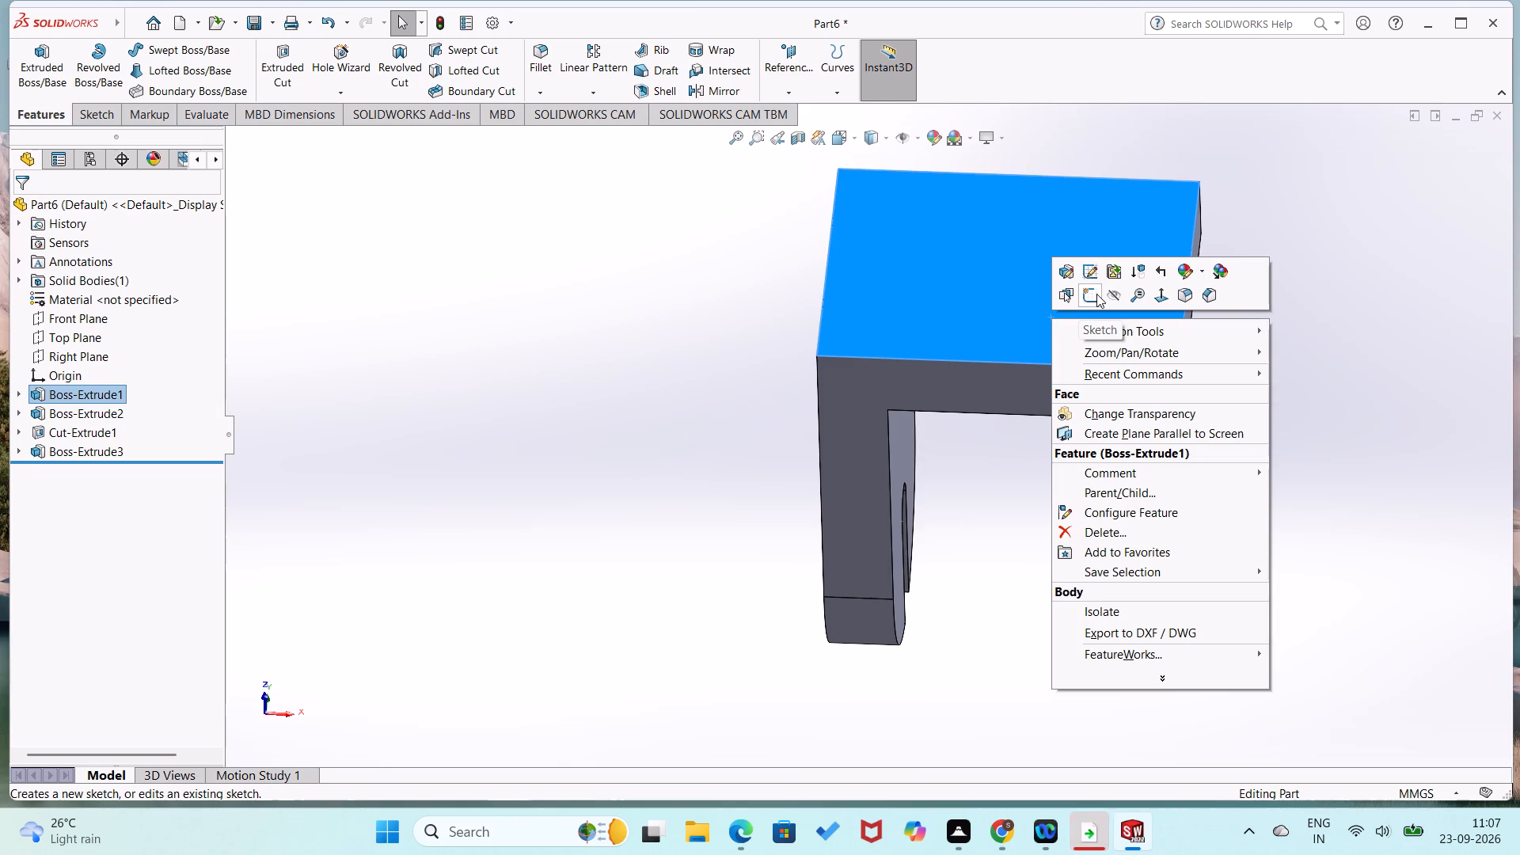
click(1096, 294)
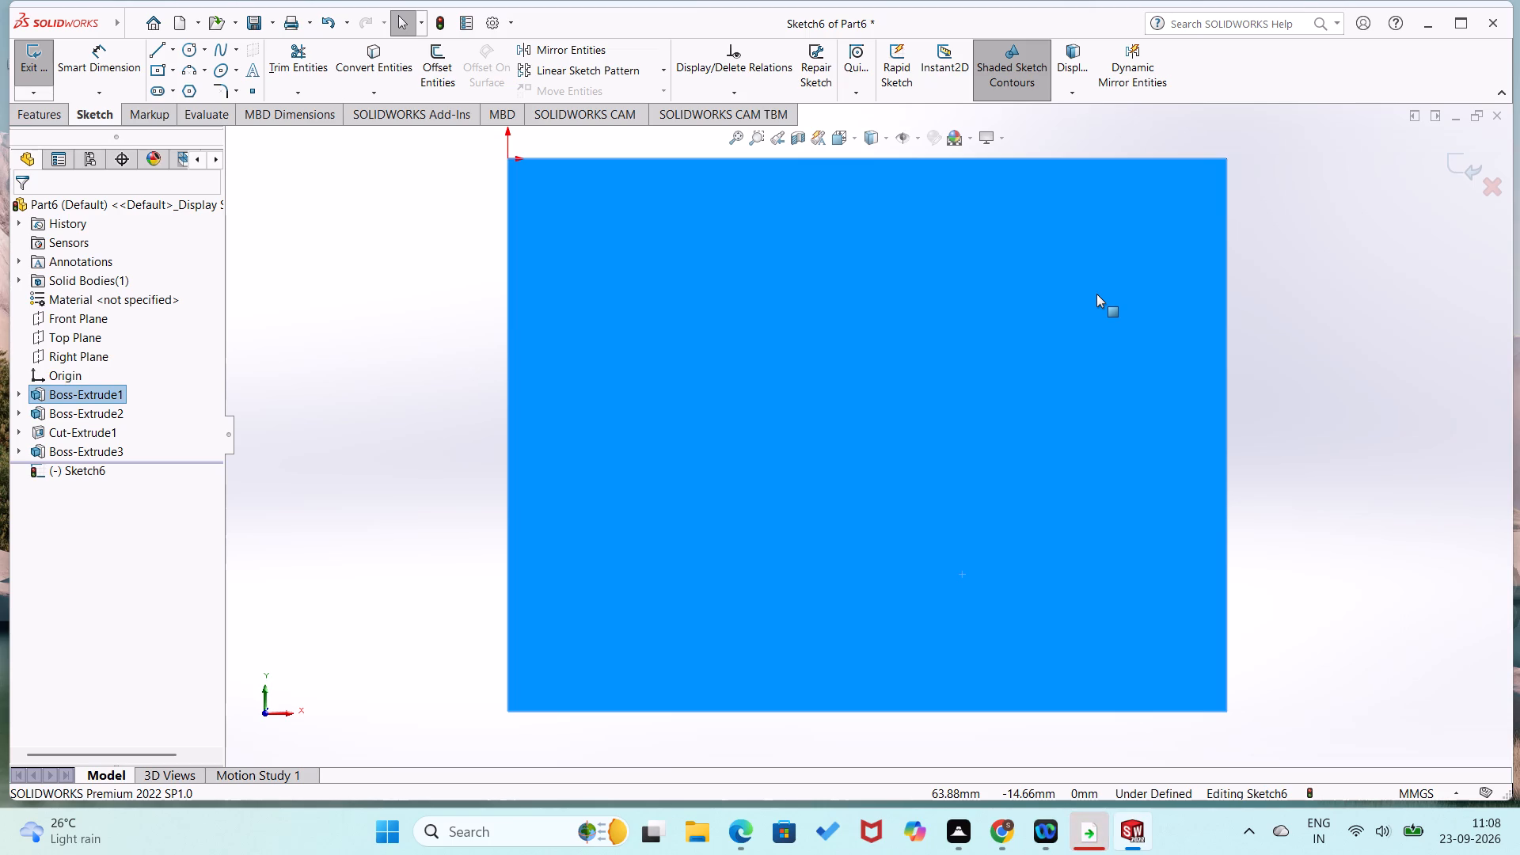
click(400, 461)
right_drag(400, 461, 556, 302)
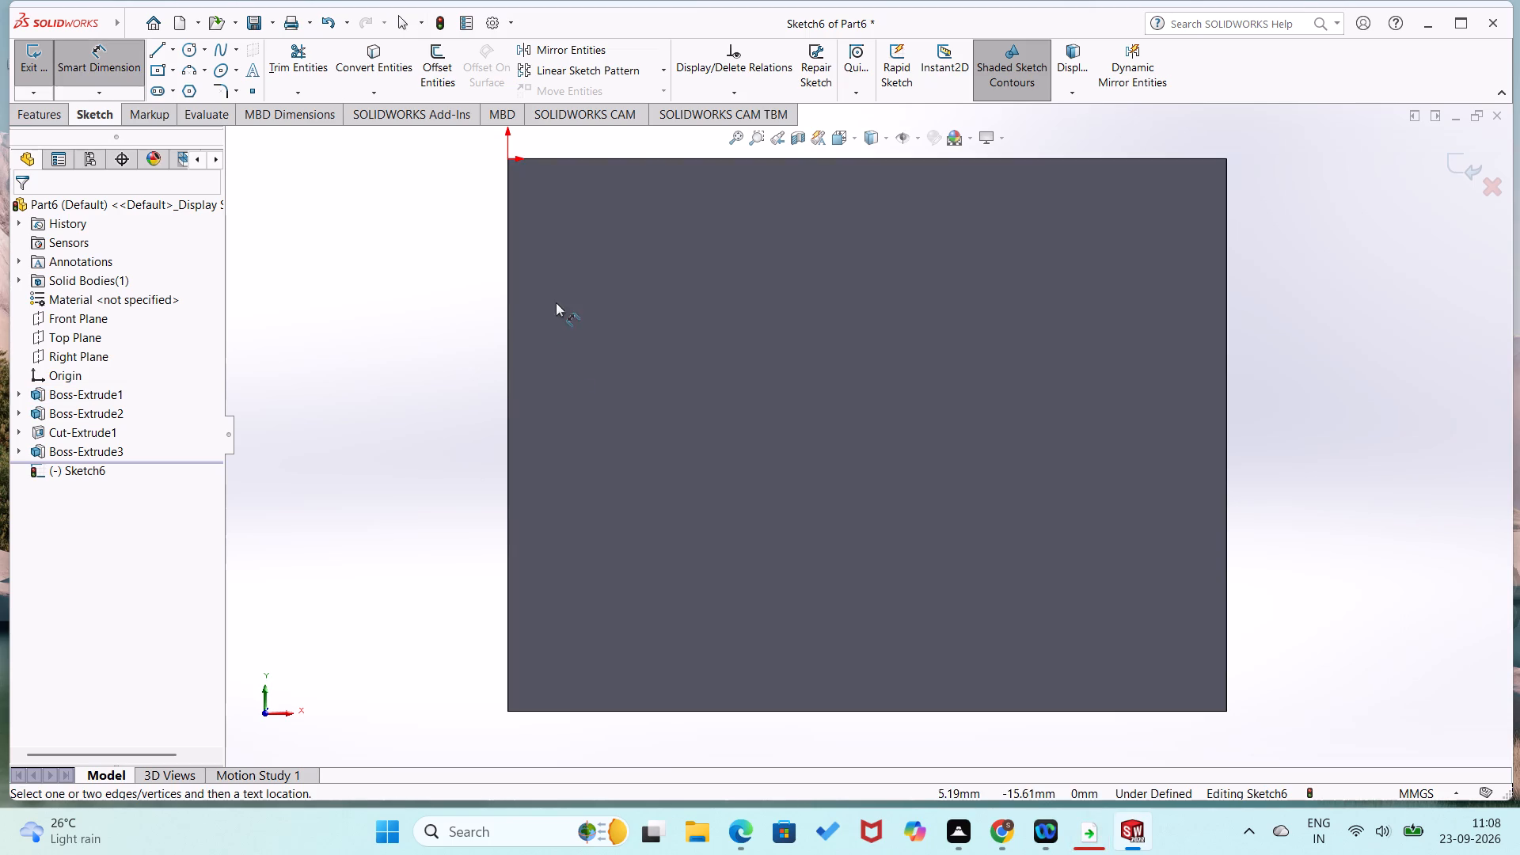
right_drag(1336, 480, 1423, 458)
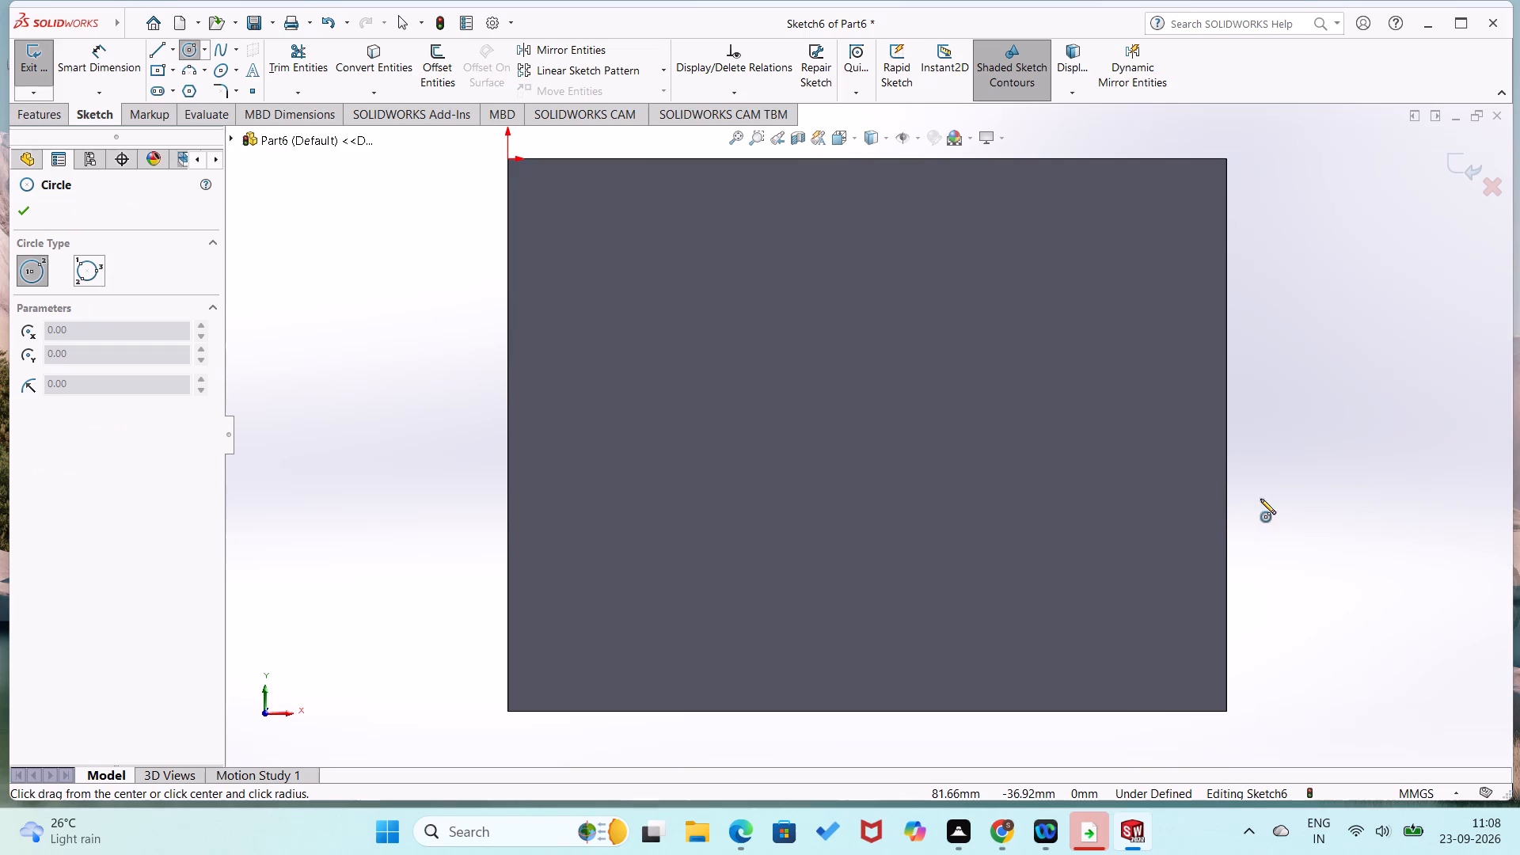
click(1229, 436)
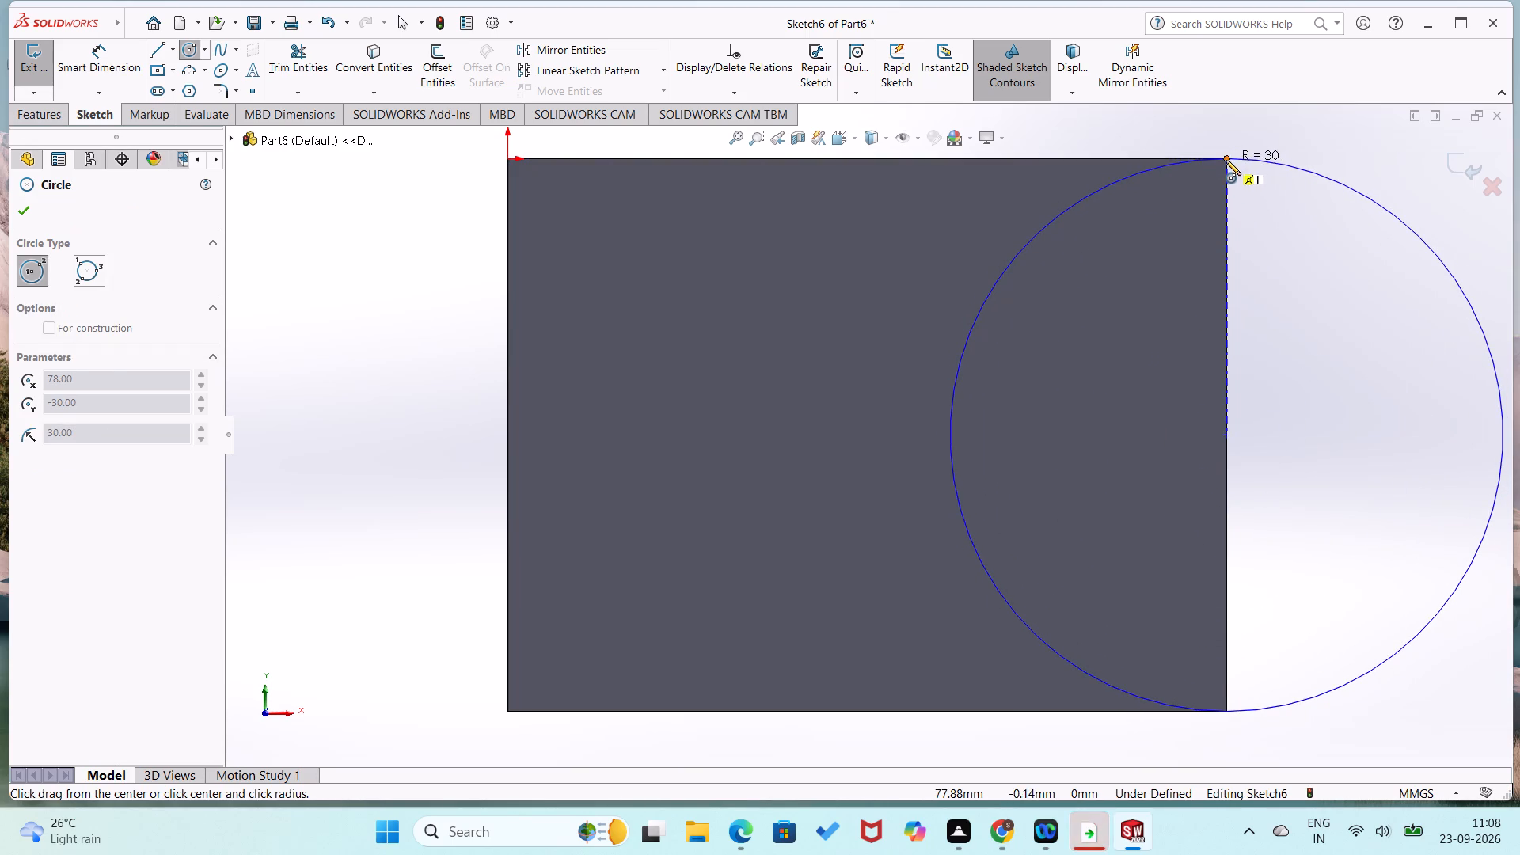
click(1225, 160)
right_drag(443, 372, 553, 232)
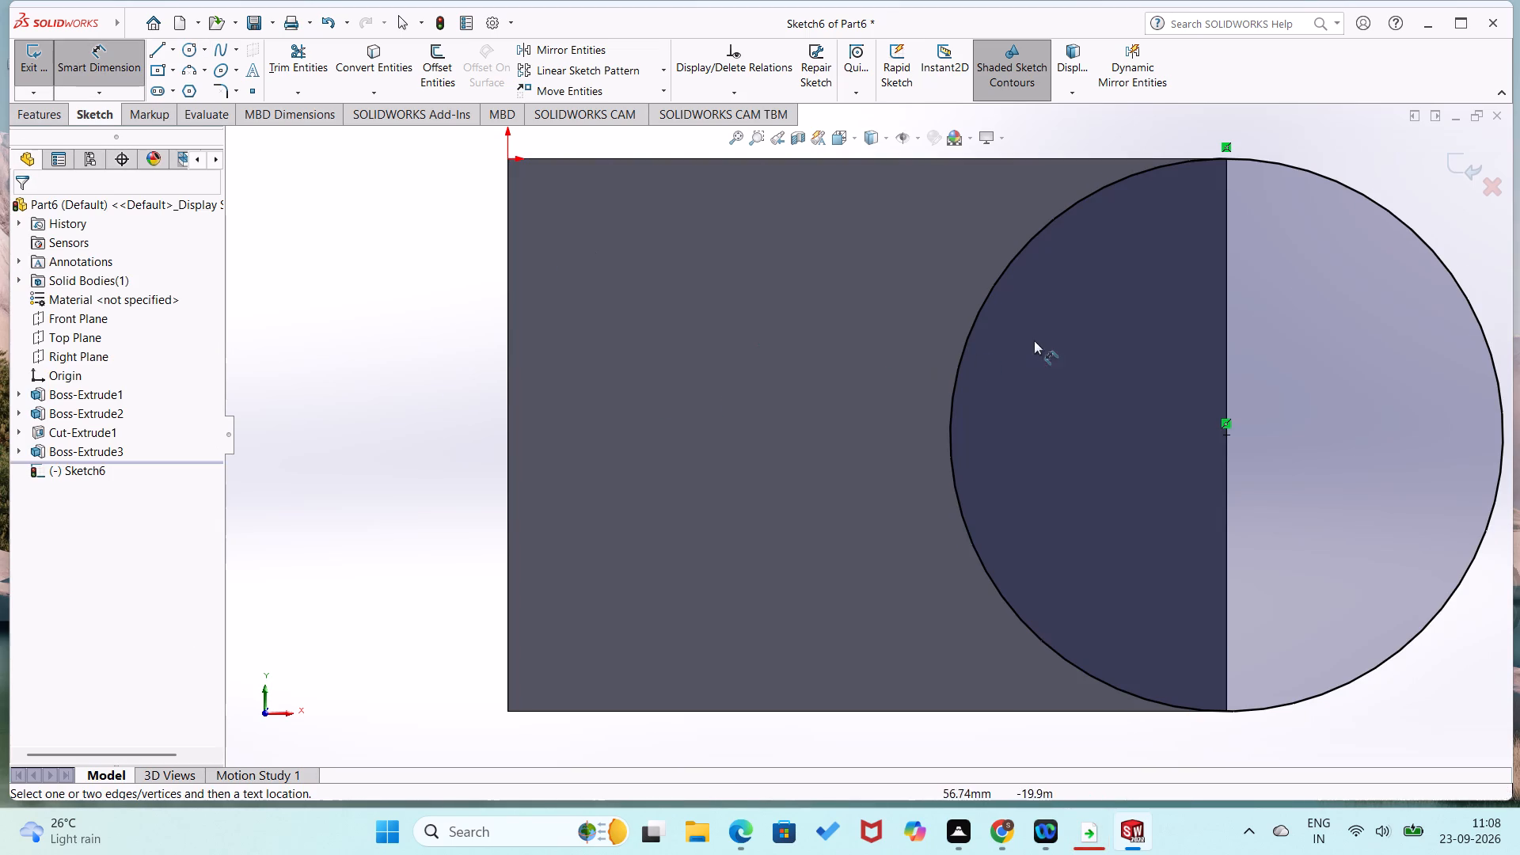
Cut the circle 15 mm blind through the arm to form a semicircular notch at its free end.
click(53, 109)
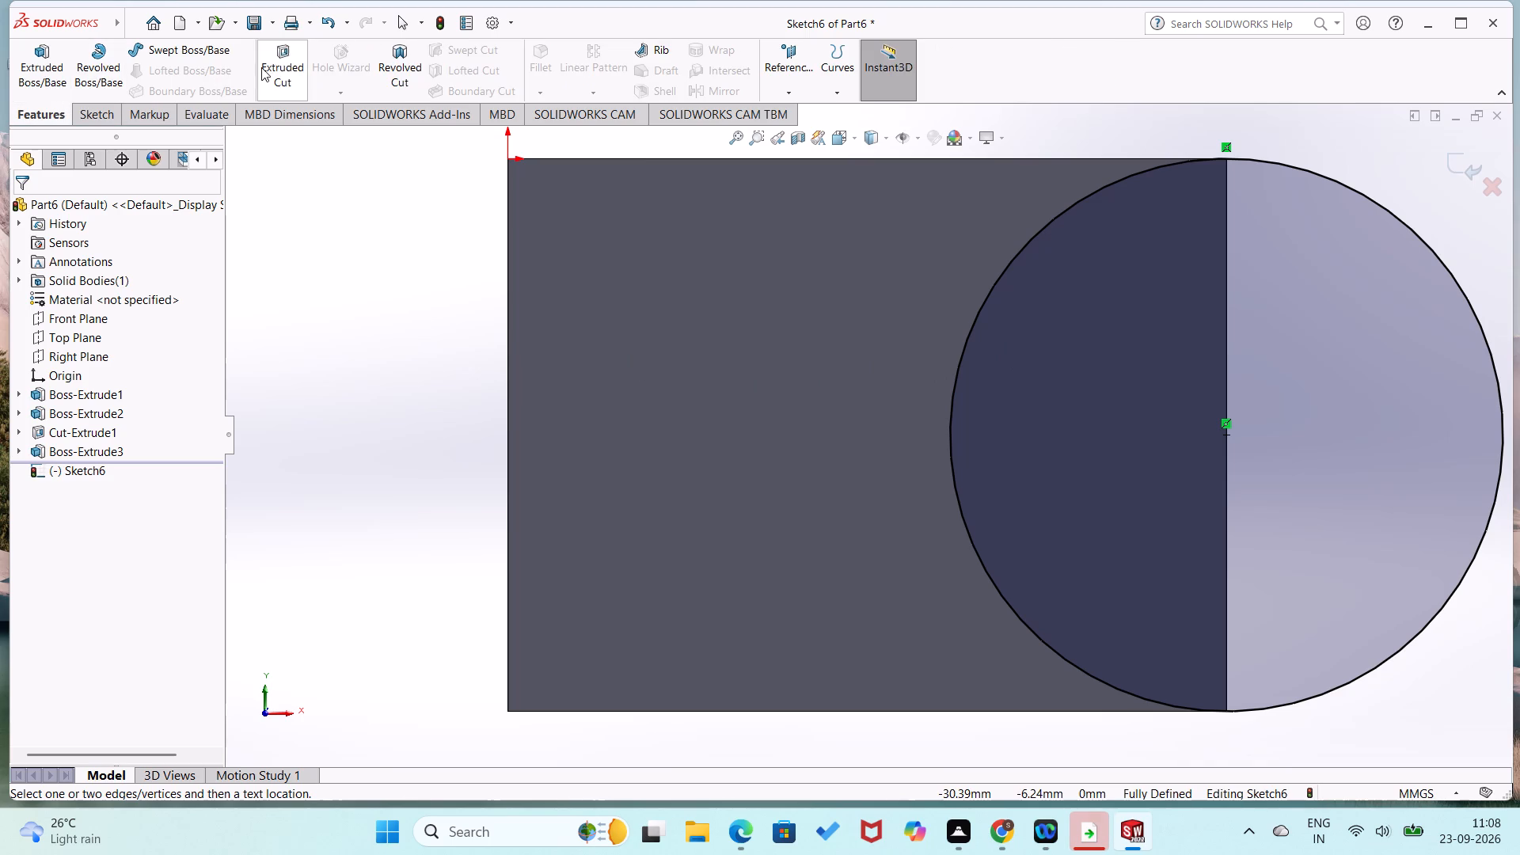
click(268, 66)
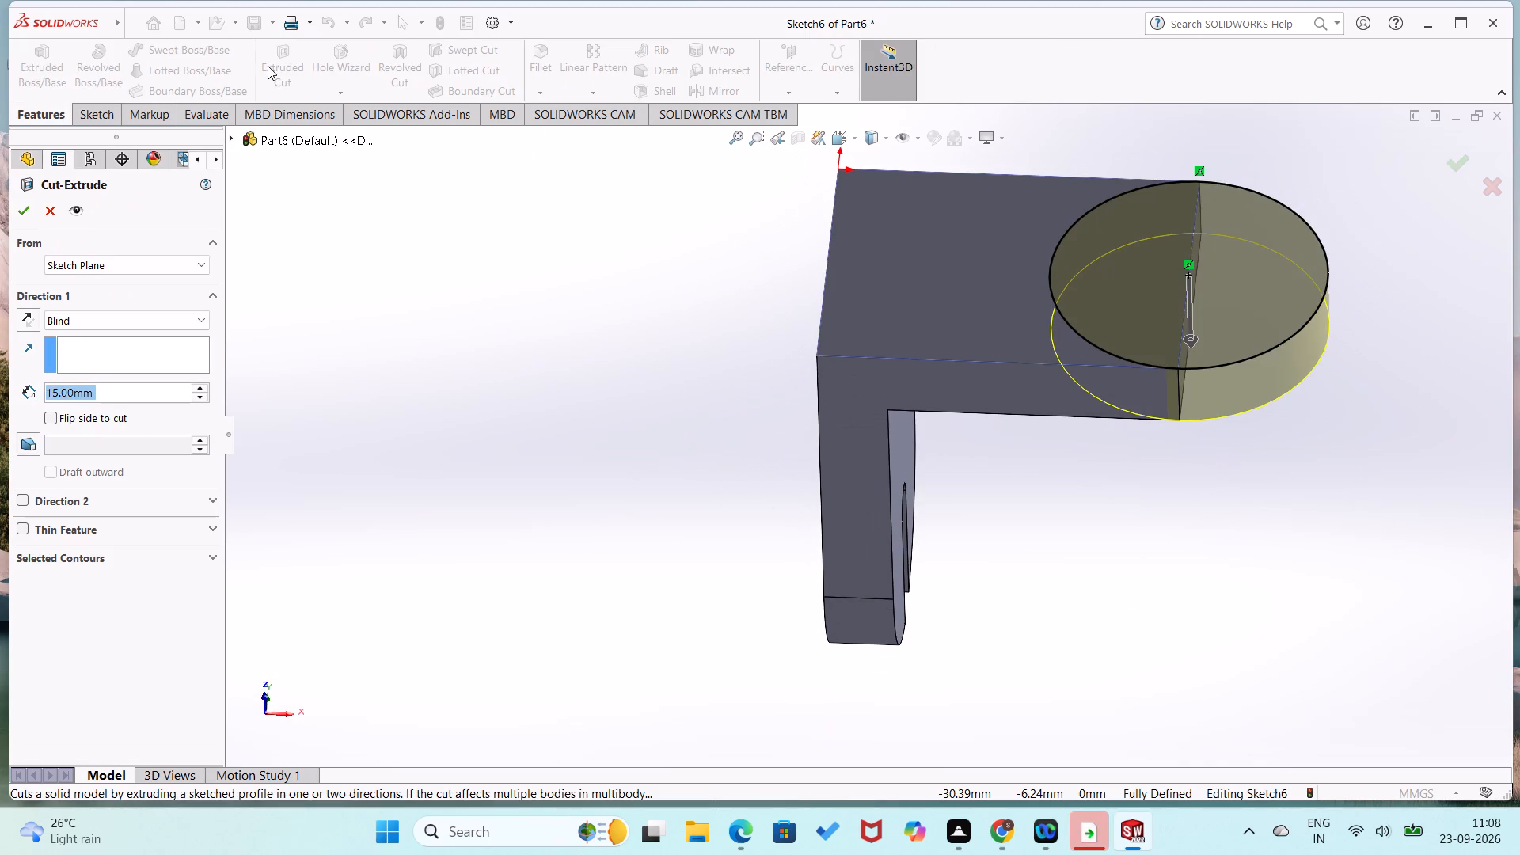
click(26, 212)
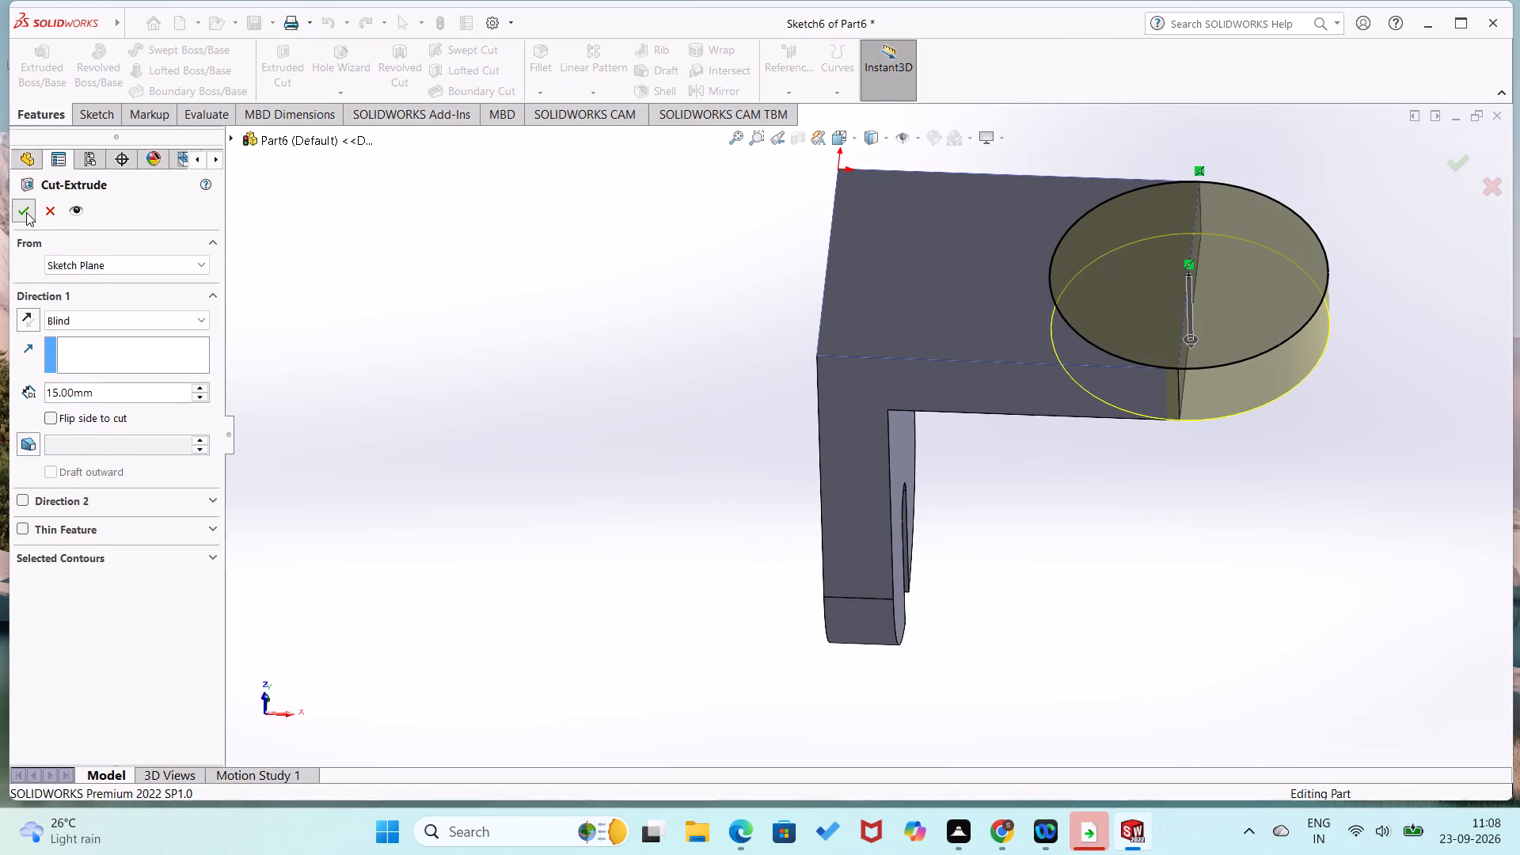
click(310, 348)
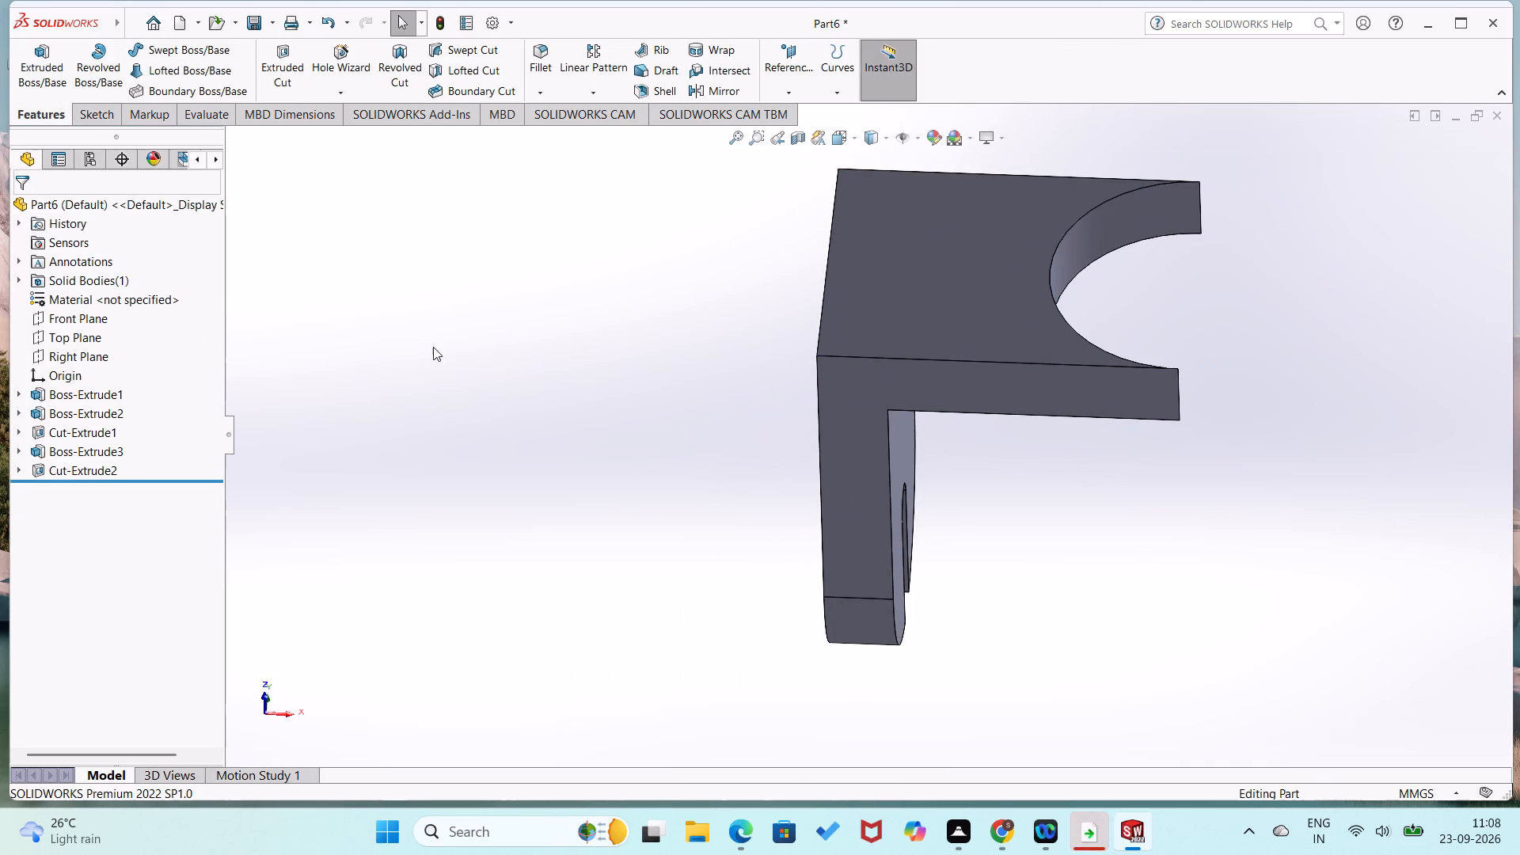
On the same arm face, sketch a lower vertical line, a tangent semicircular arc of about 20.28 mm radius and an upper vertical line across the notch.
right_click(998, 296)
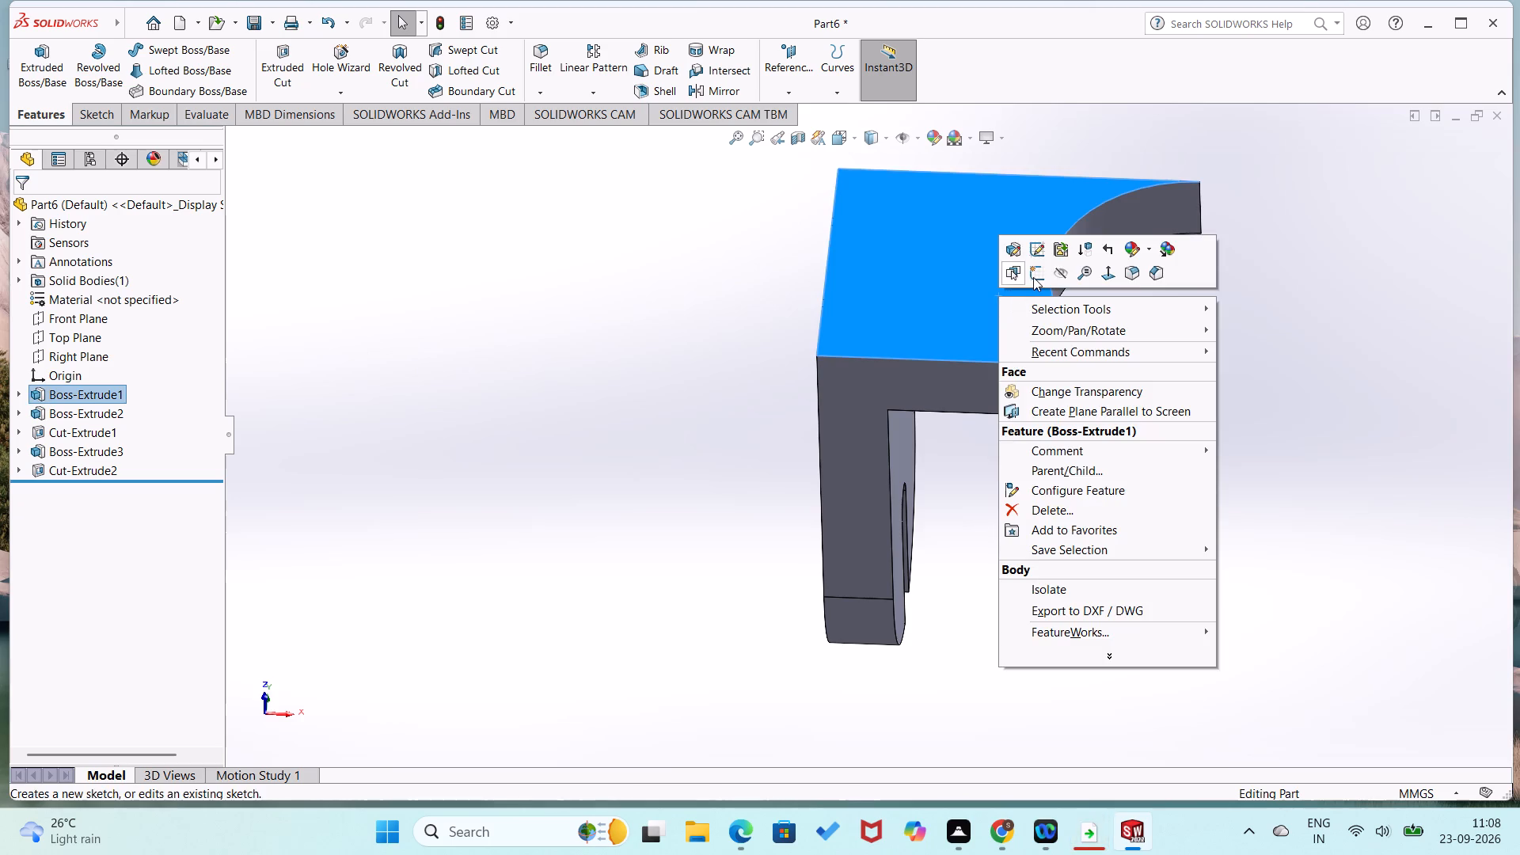
click(1033, 277)
right_click(356, 453)
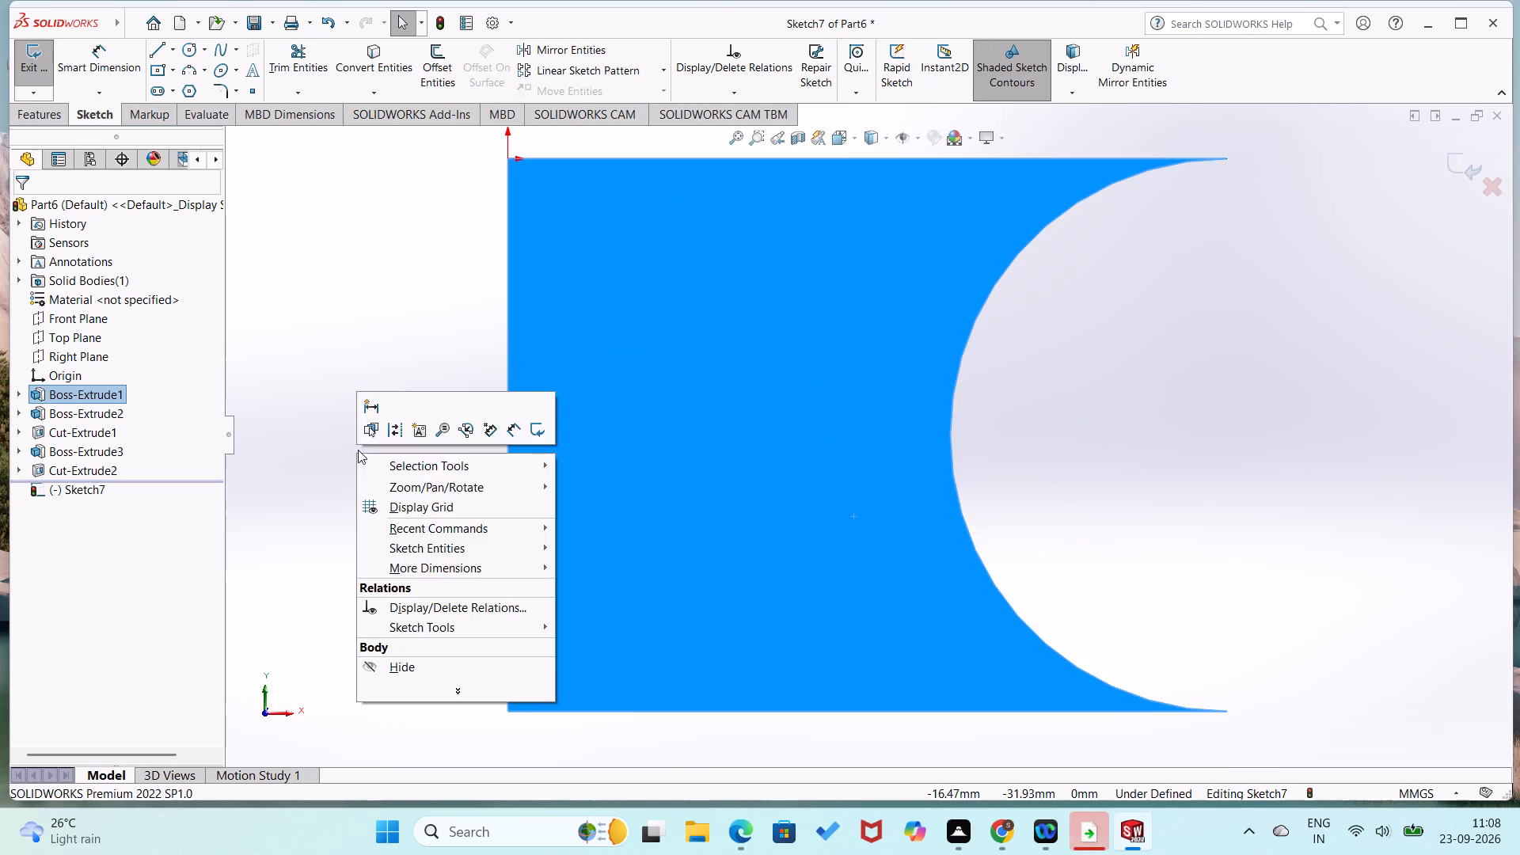
click(355, 331)
right_drag(404, 307, 322, 363)
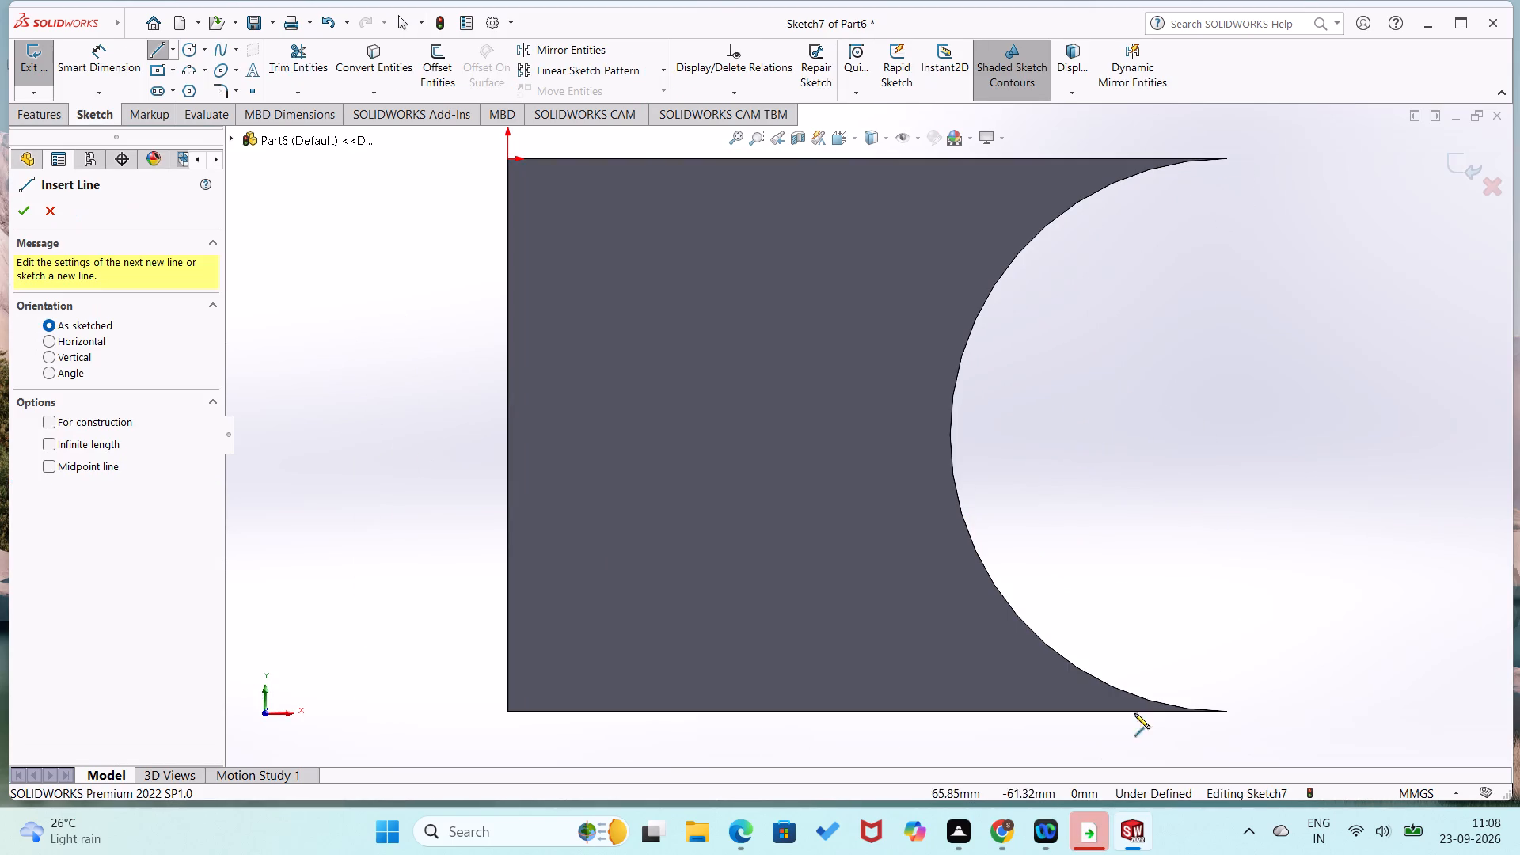
click(1225, 709)
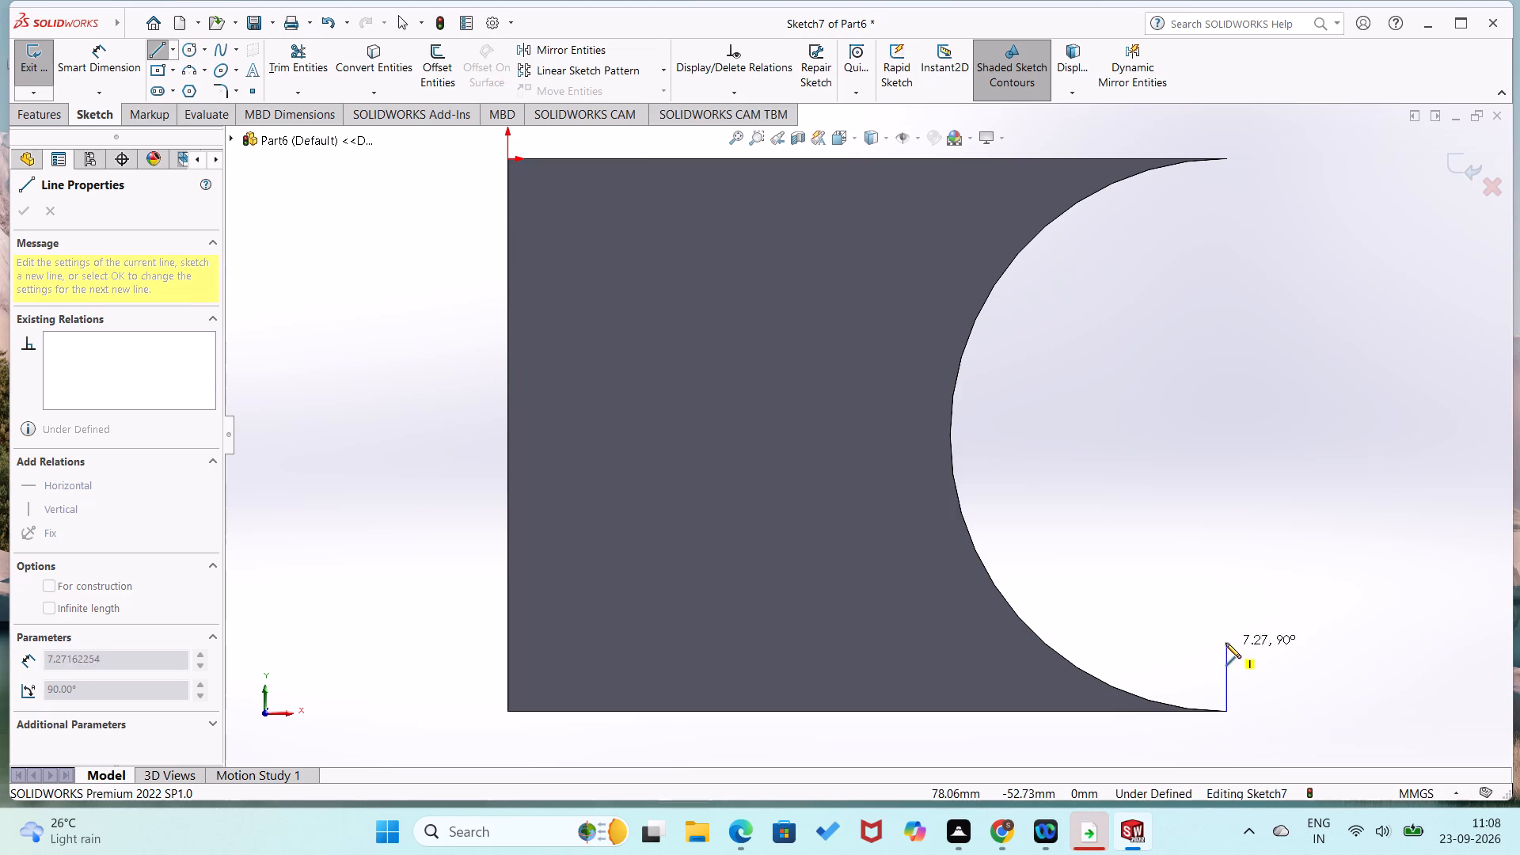
click(1225, 626)
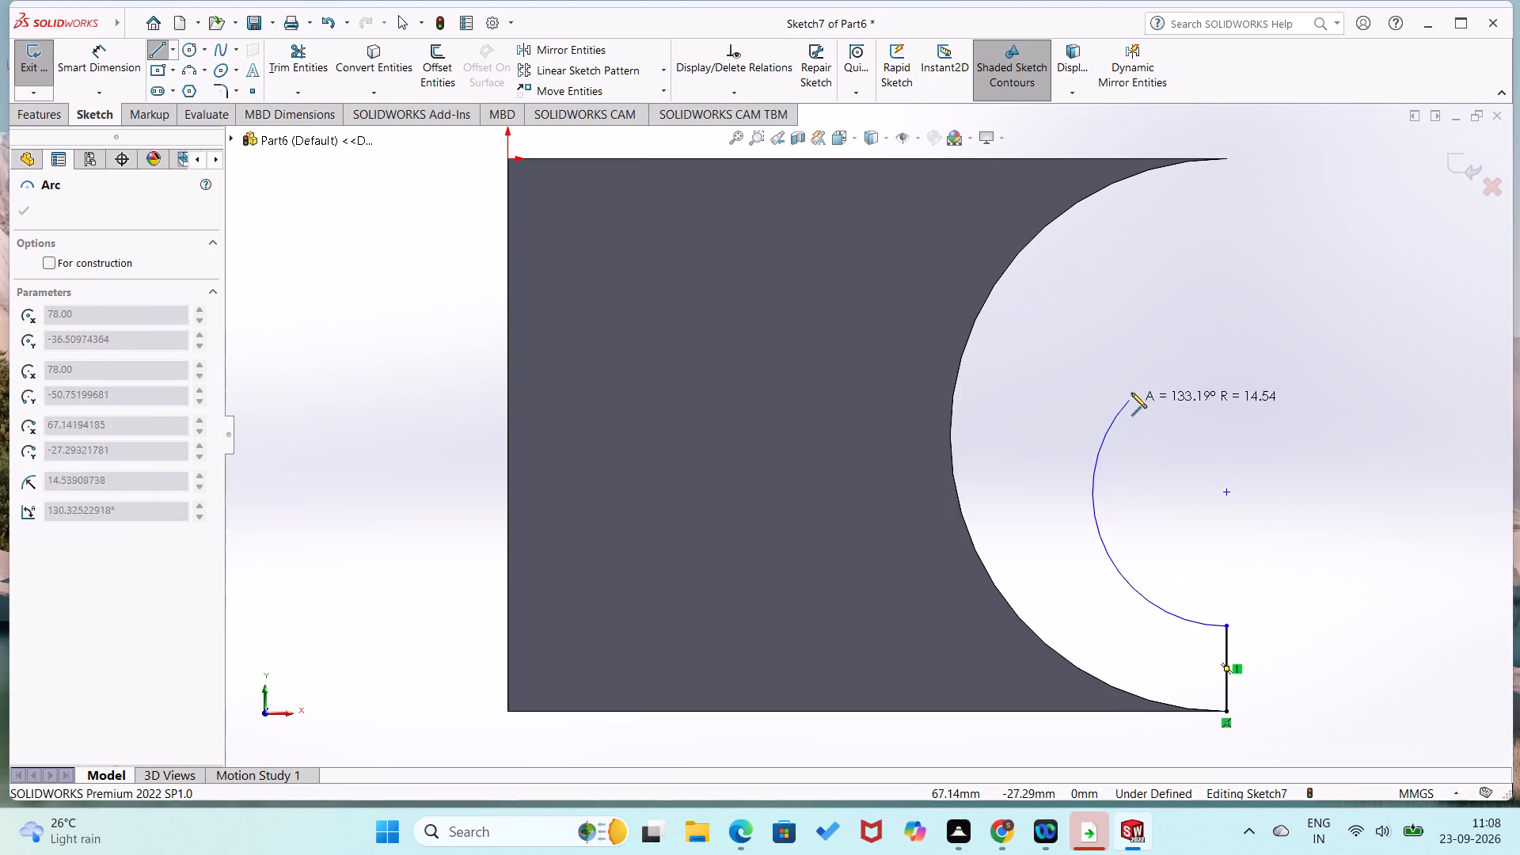
click(1229, 253)
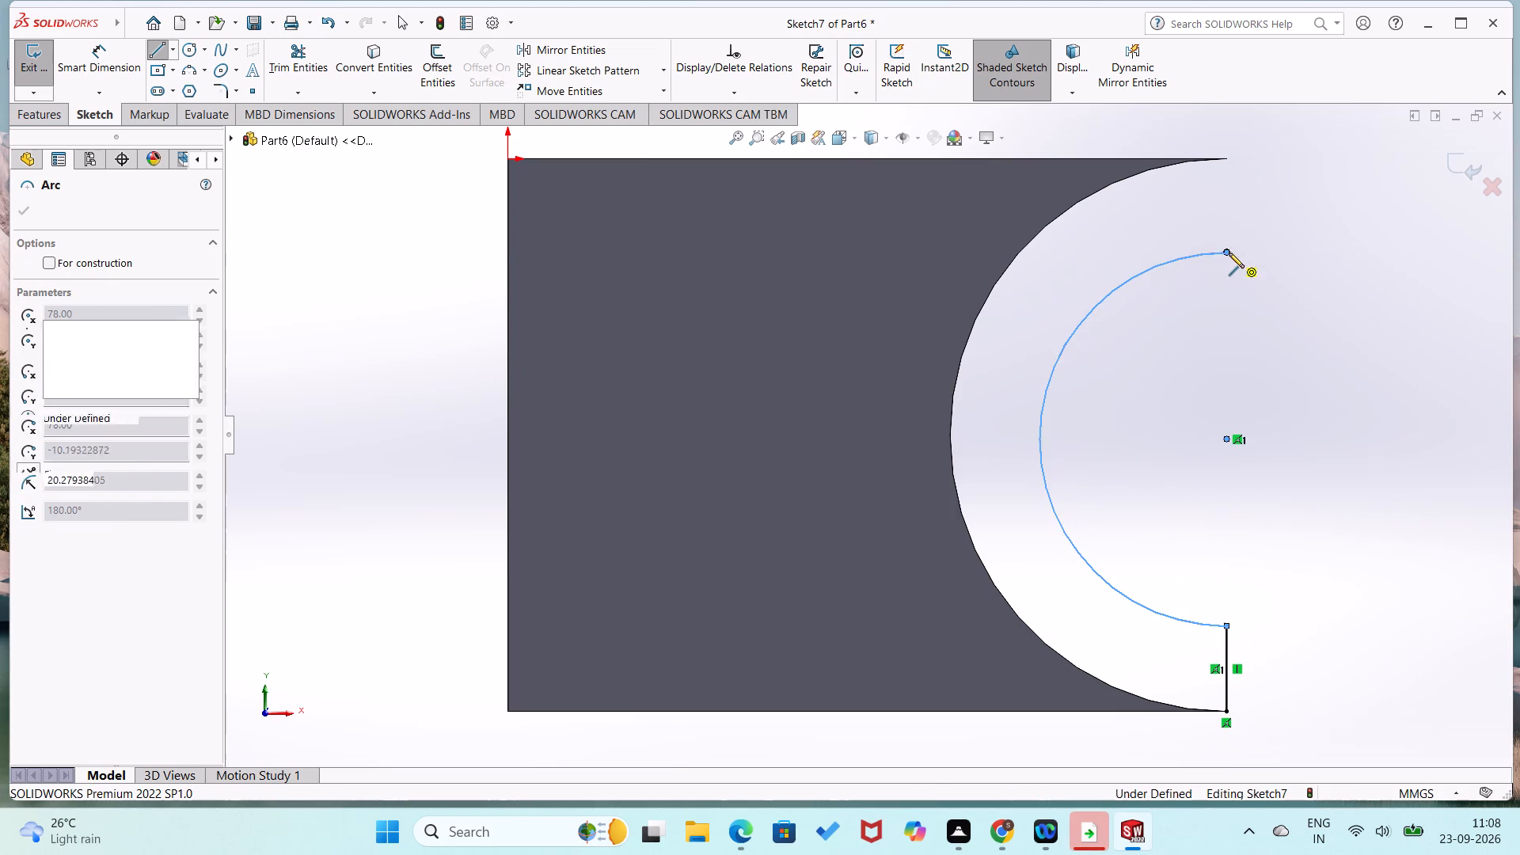
click(1224, 154)
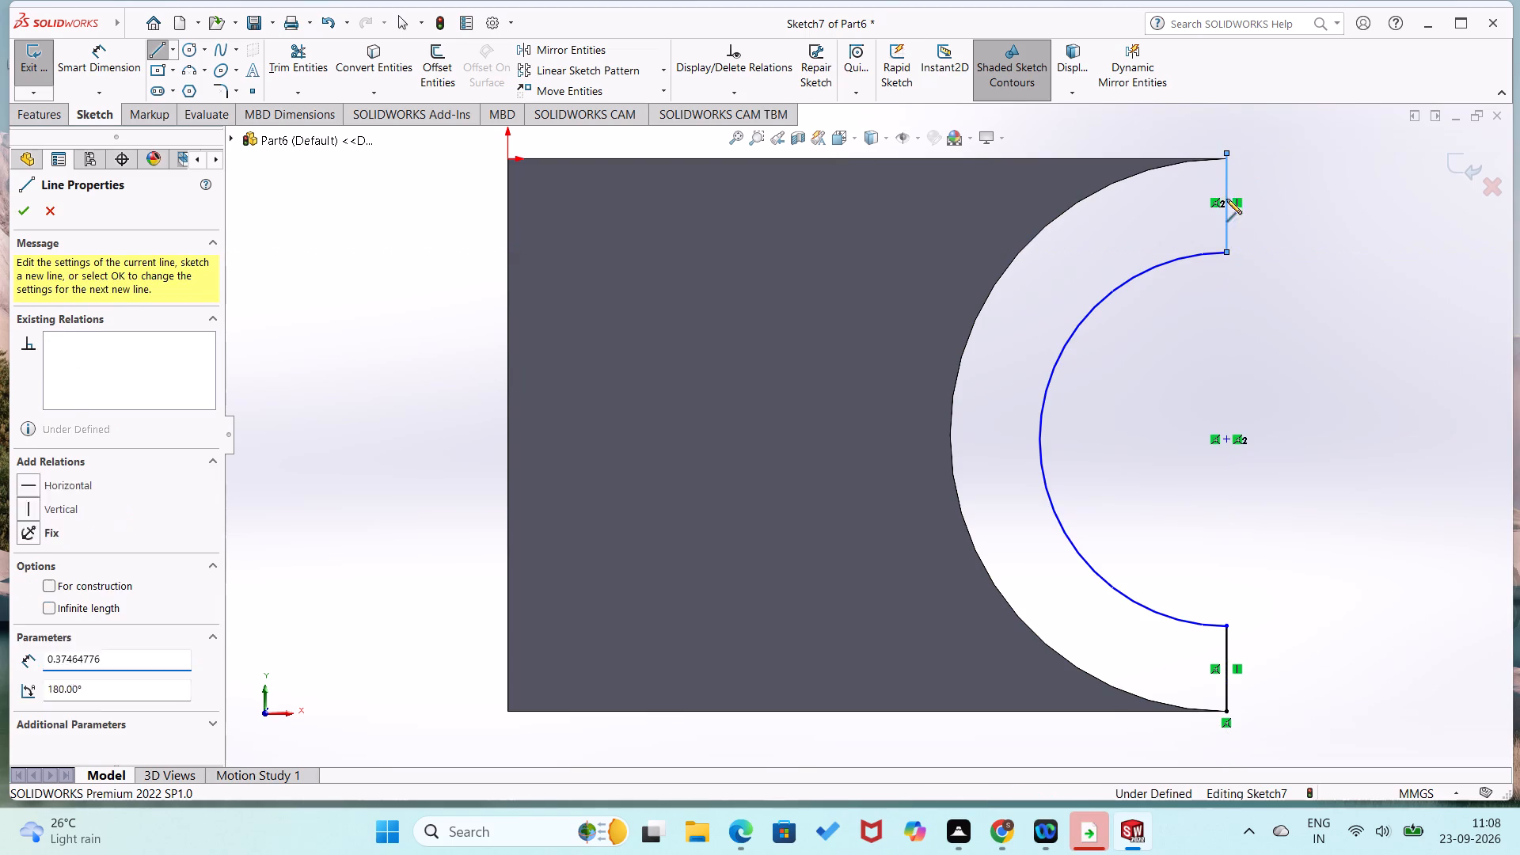
Dimension the inner arc's radius at 15 mm.
right_drag(1256, 385, 1300, 256)
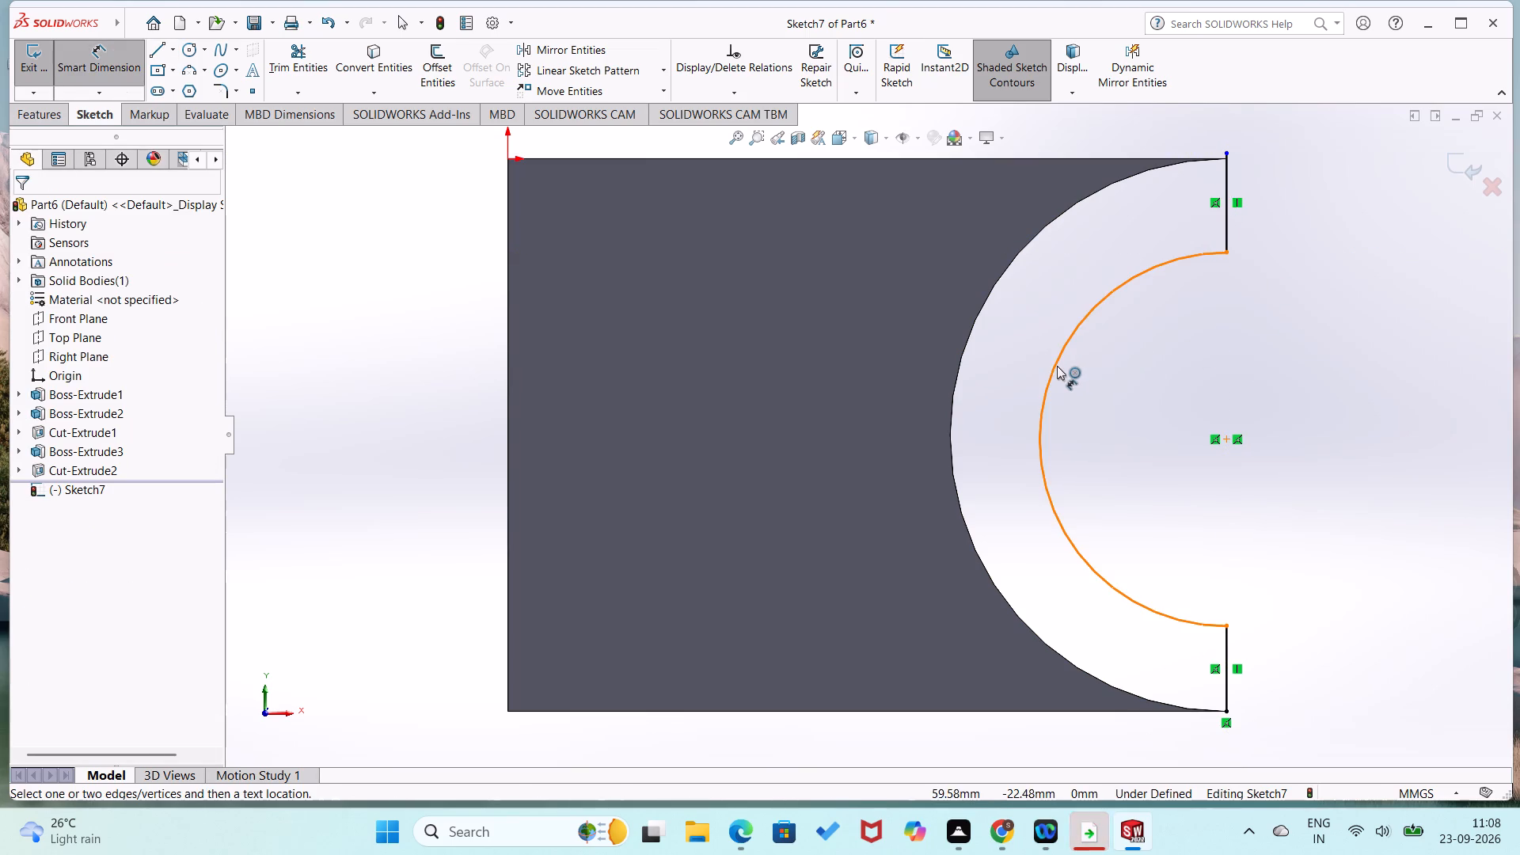
click(1057, 366)
click(1101, 370)
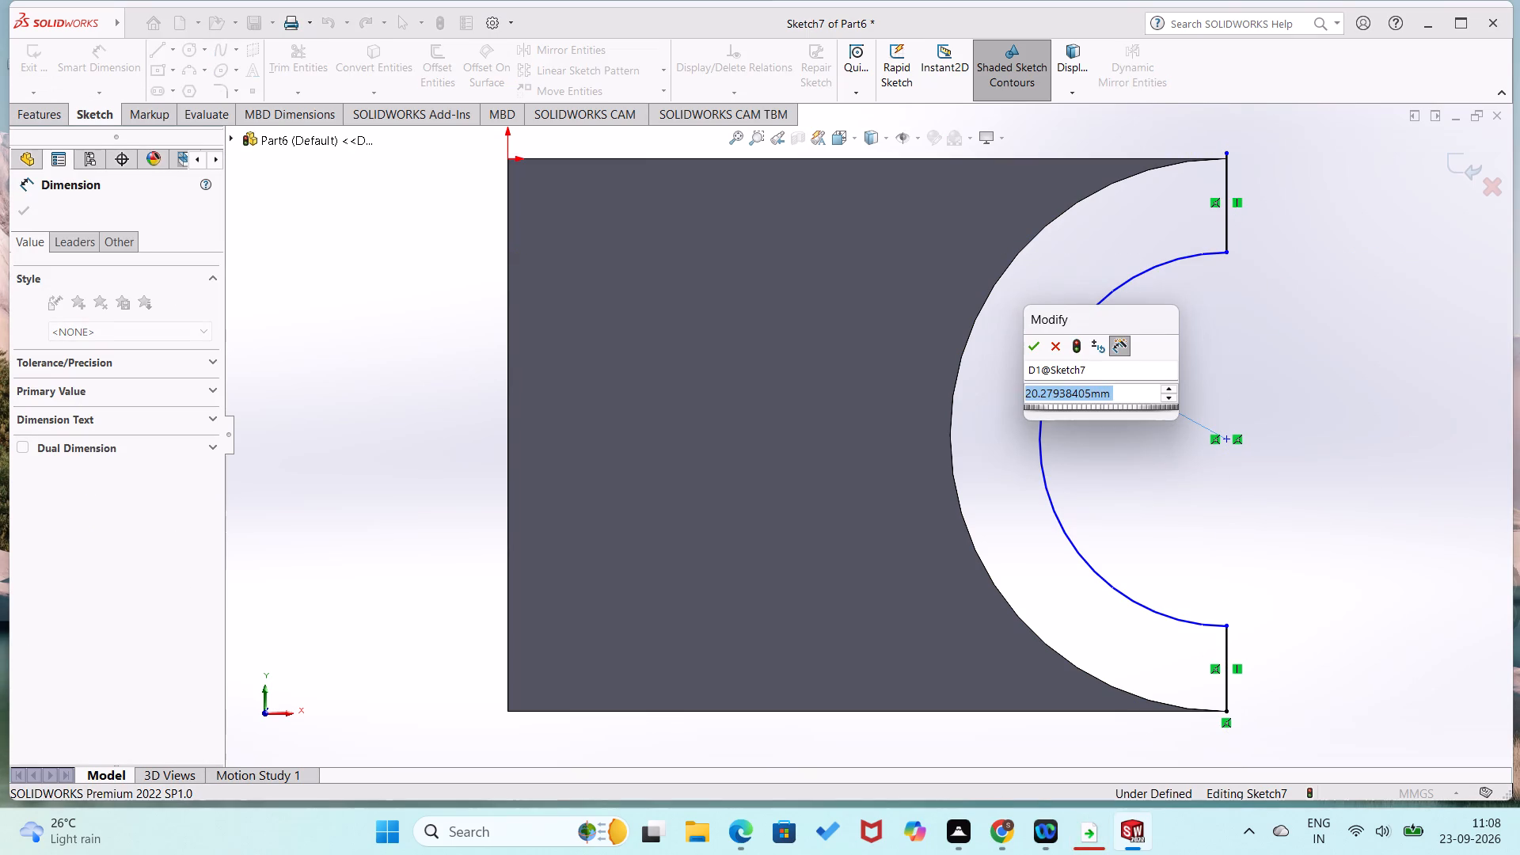
text(15)
key(Return)
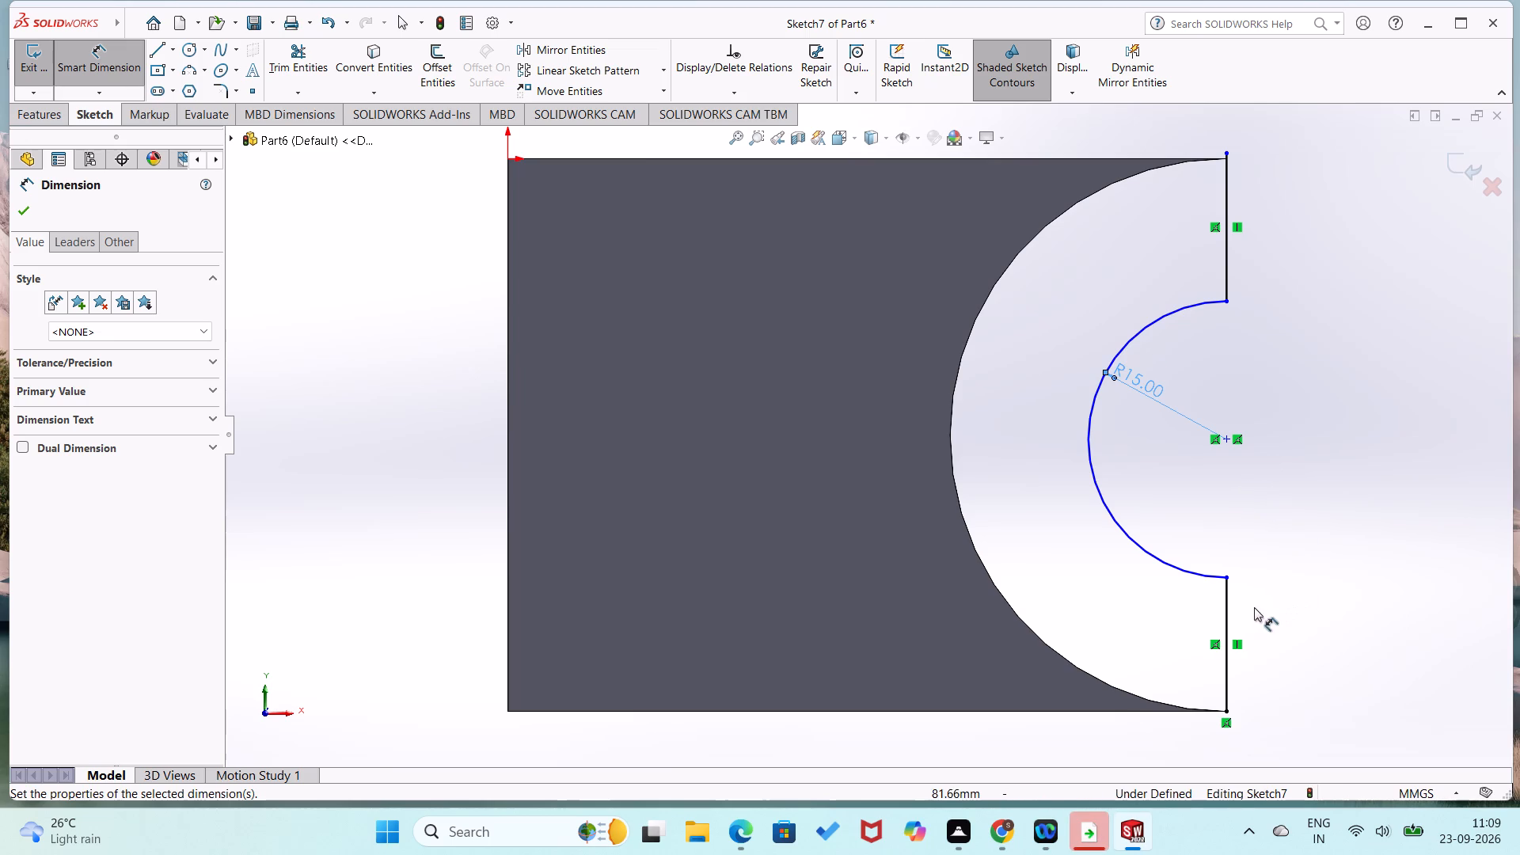
Dimension the lower vertical line at 15 mm.
click(1225, 615)
click(1284, 618)
text(15)
key(Return)
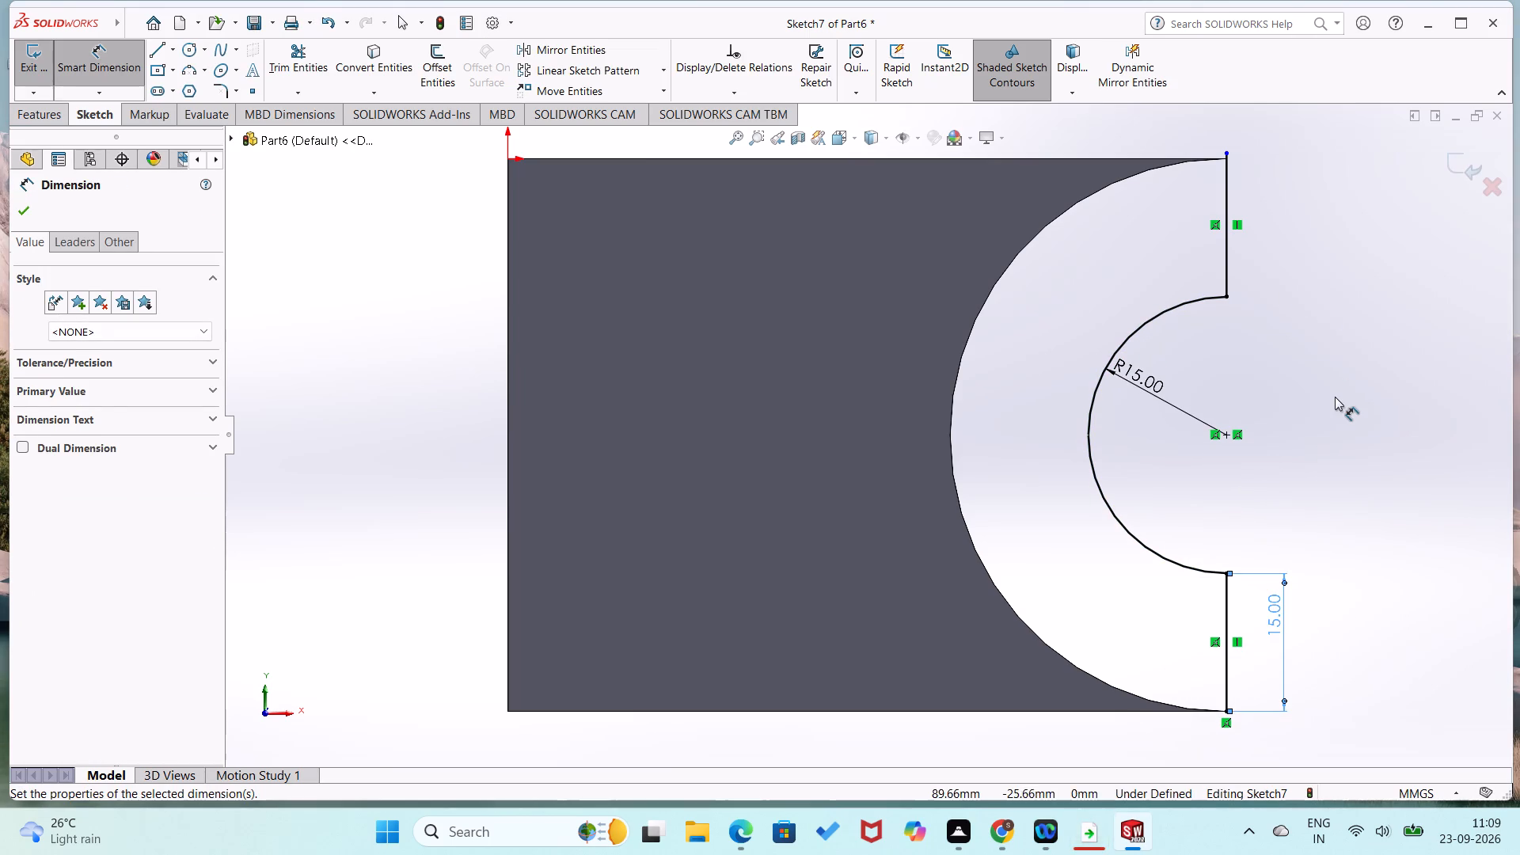
click(1335, 397)
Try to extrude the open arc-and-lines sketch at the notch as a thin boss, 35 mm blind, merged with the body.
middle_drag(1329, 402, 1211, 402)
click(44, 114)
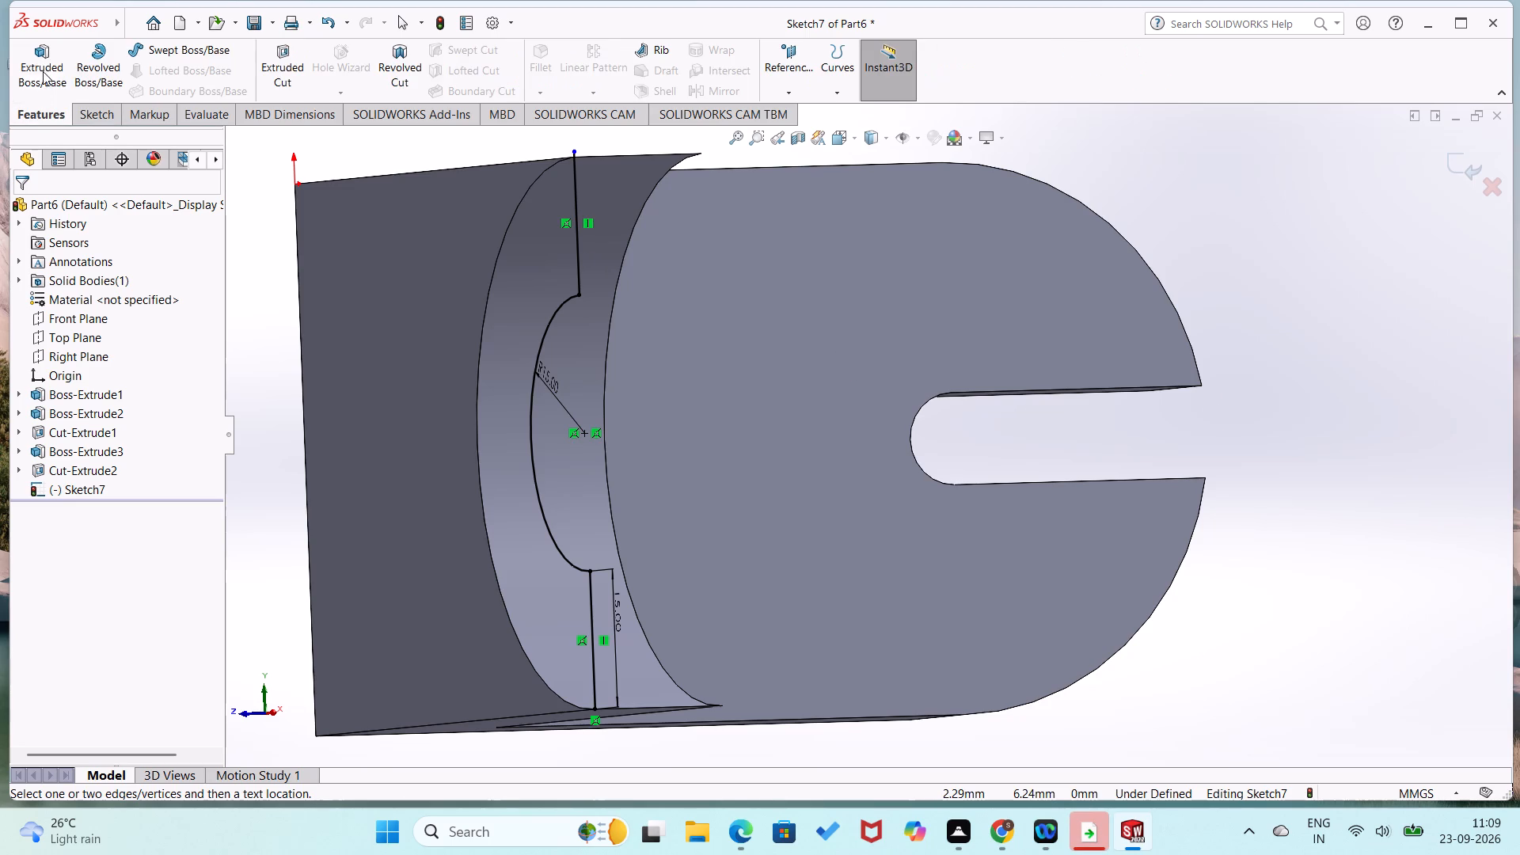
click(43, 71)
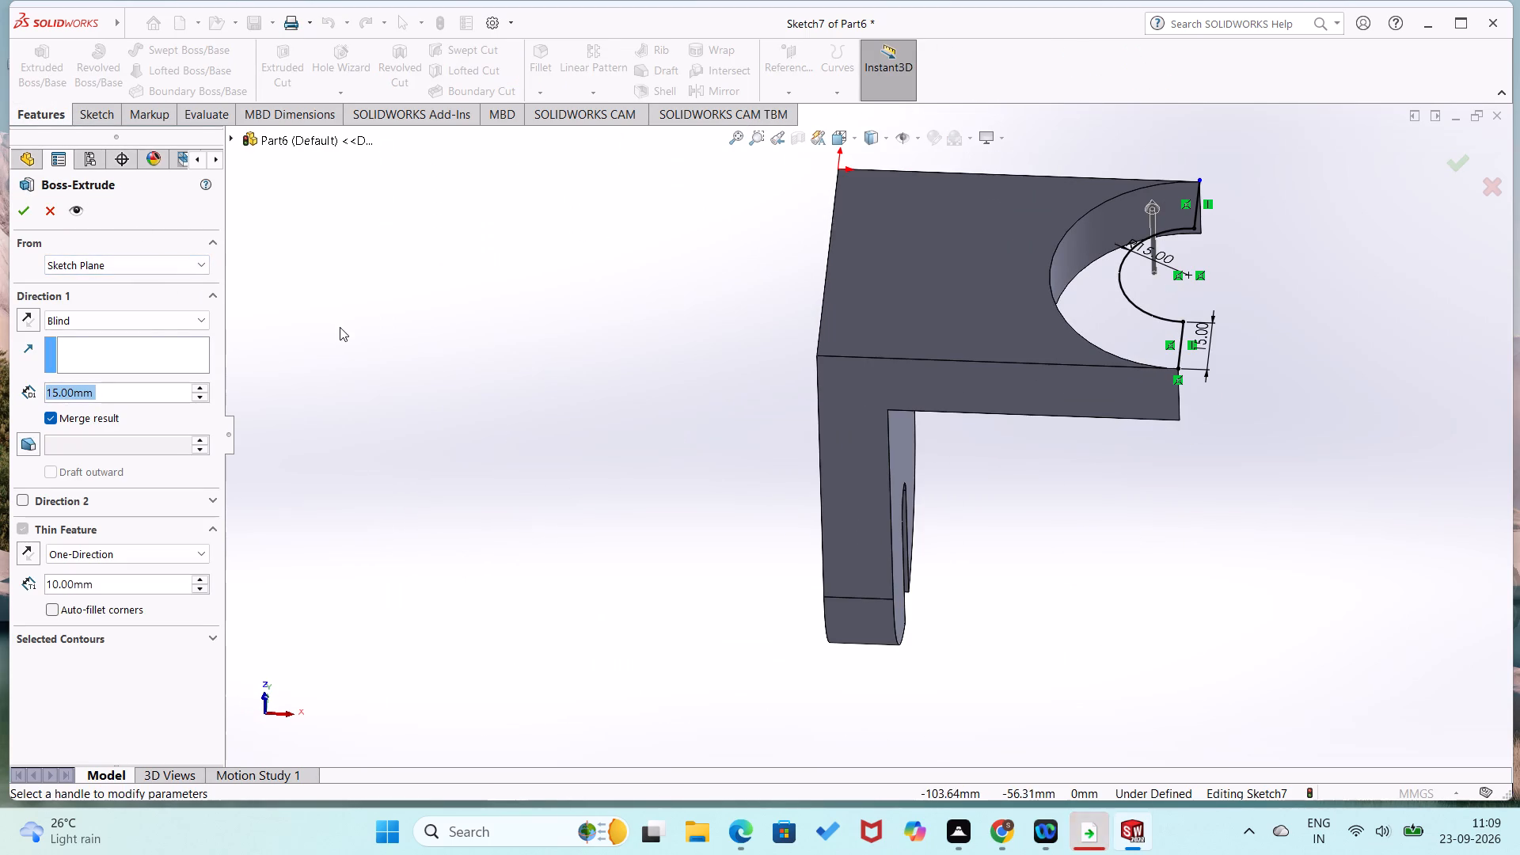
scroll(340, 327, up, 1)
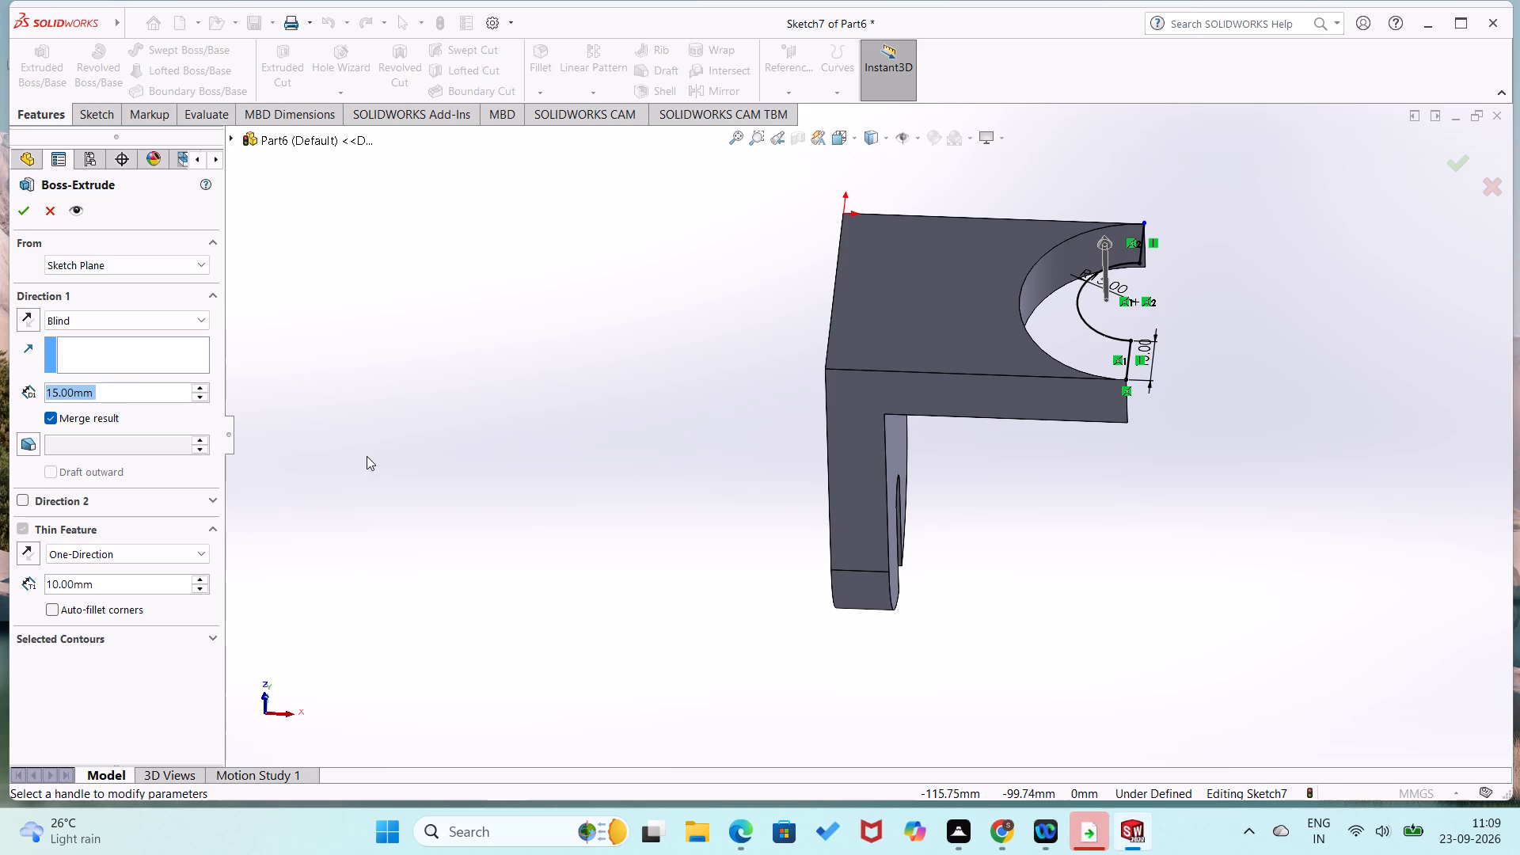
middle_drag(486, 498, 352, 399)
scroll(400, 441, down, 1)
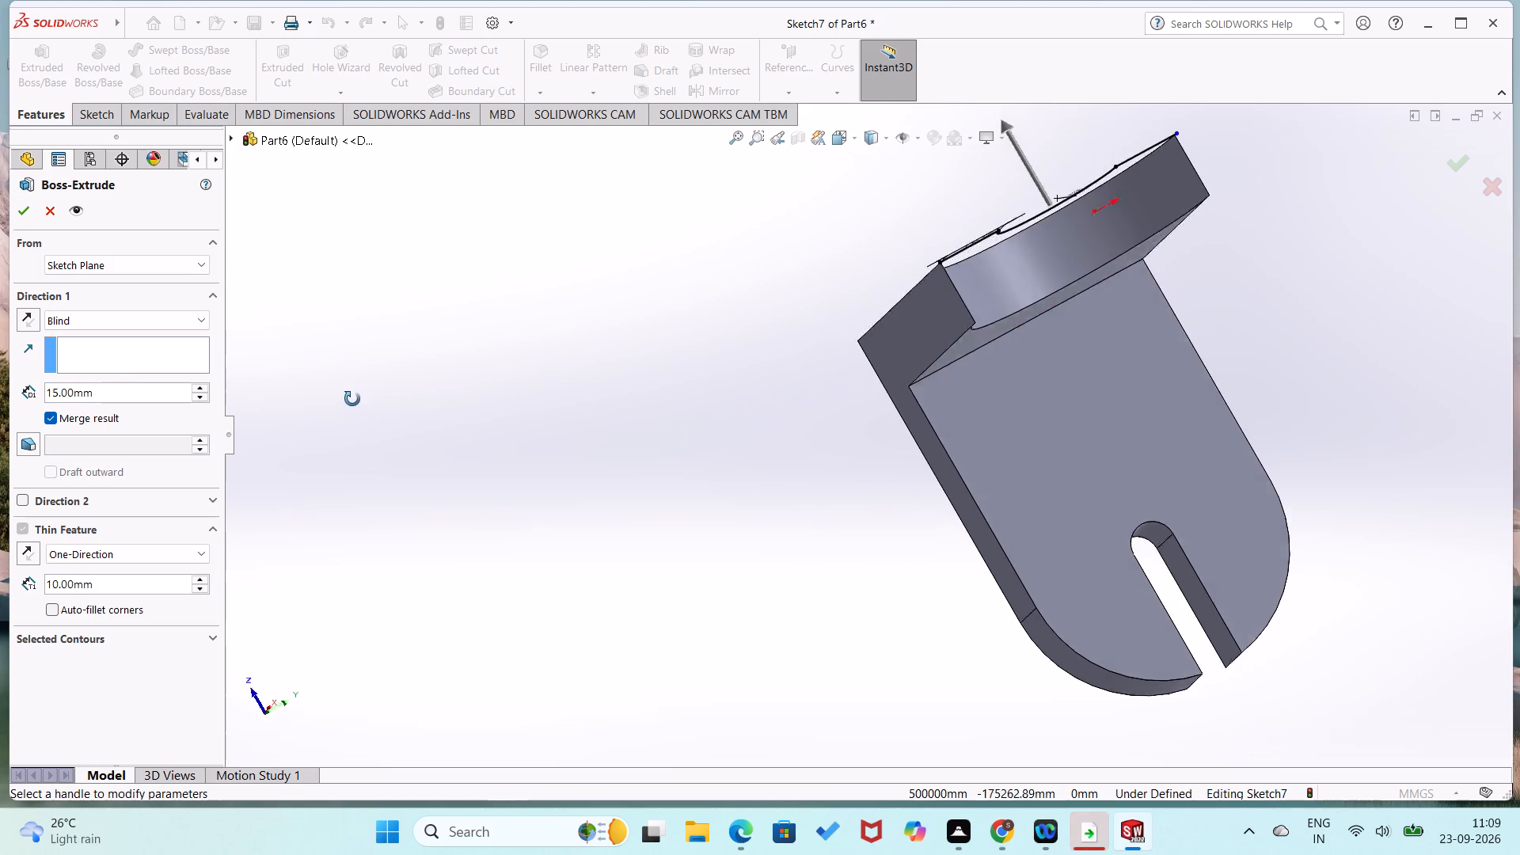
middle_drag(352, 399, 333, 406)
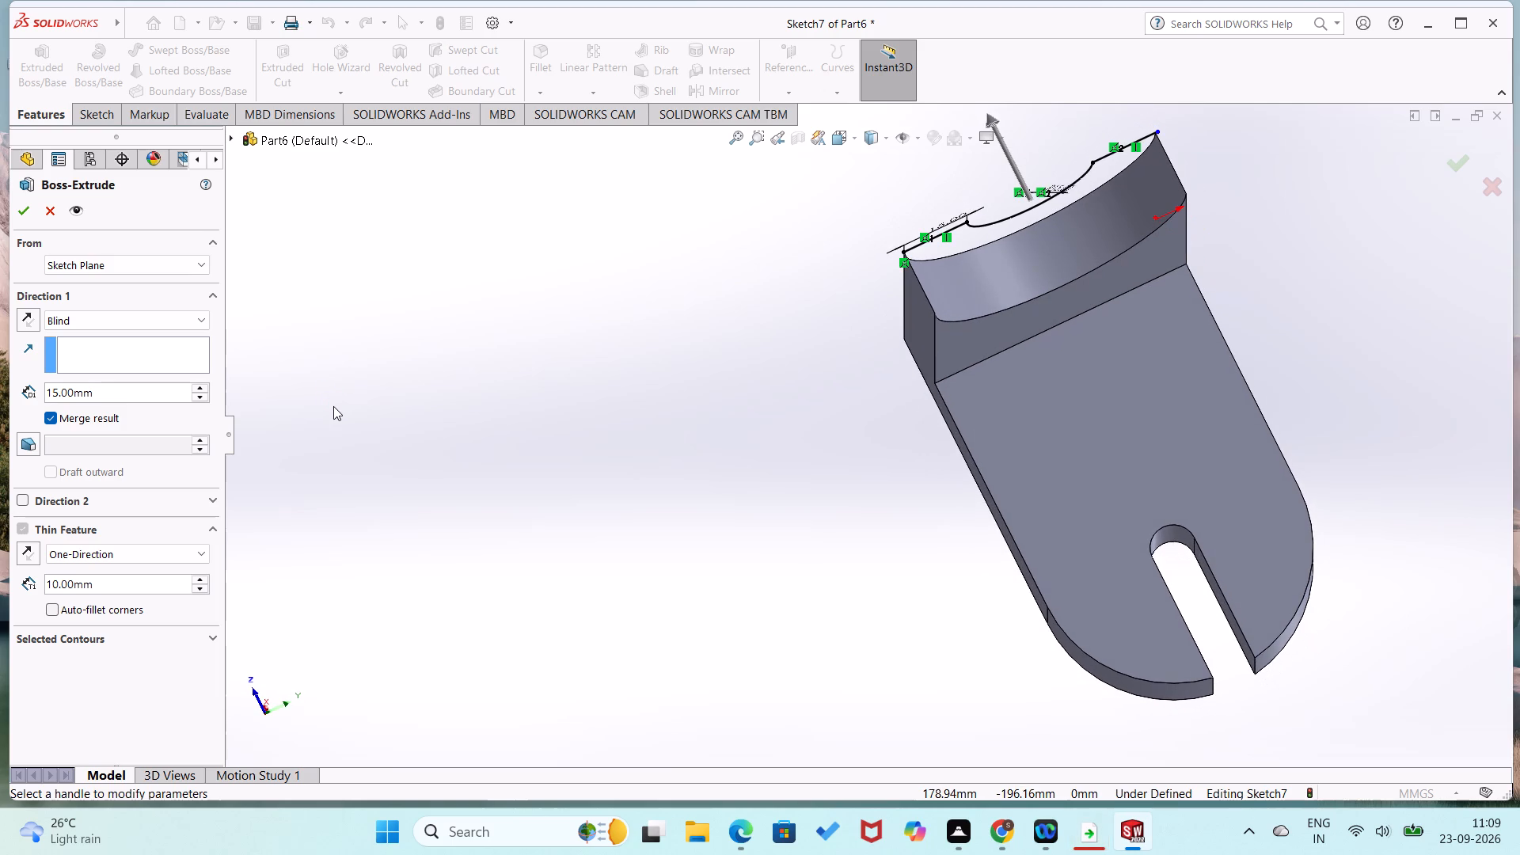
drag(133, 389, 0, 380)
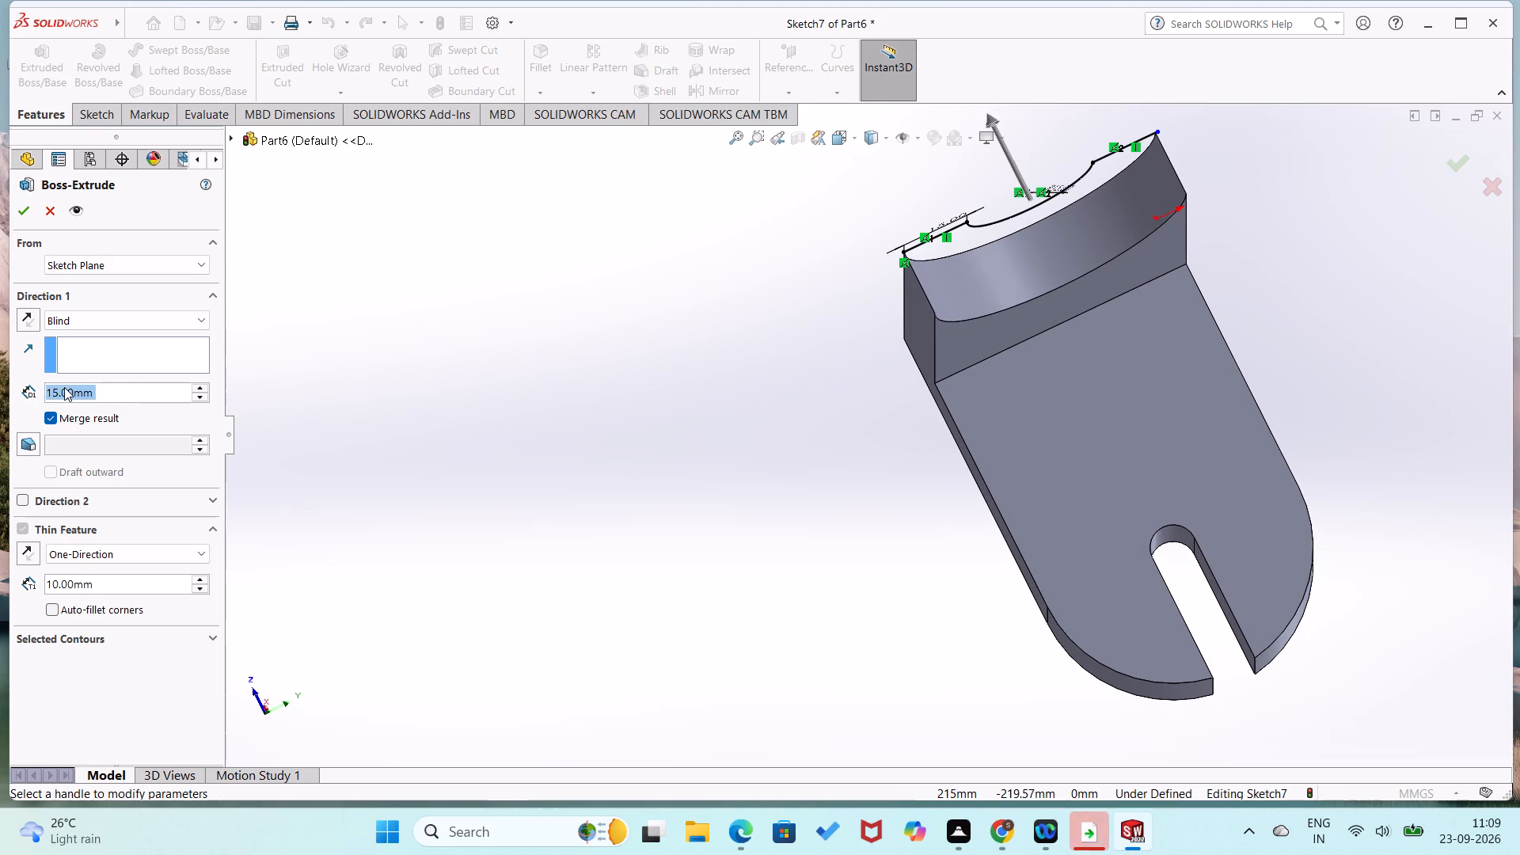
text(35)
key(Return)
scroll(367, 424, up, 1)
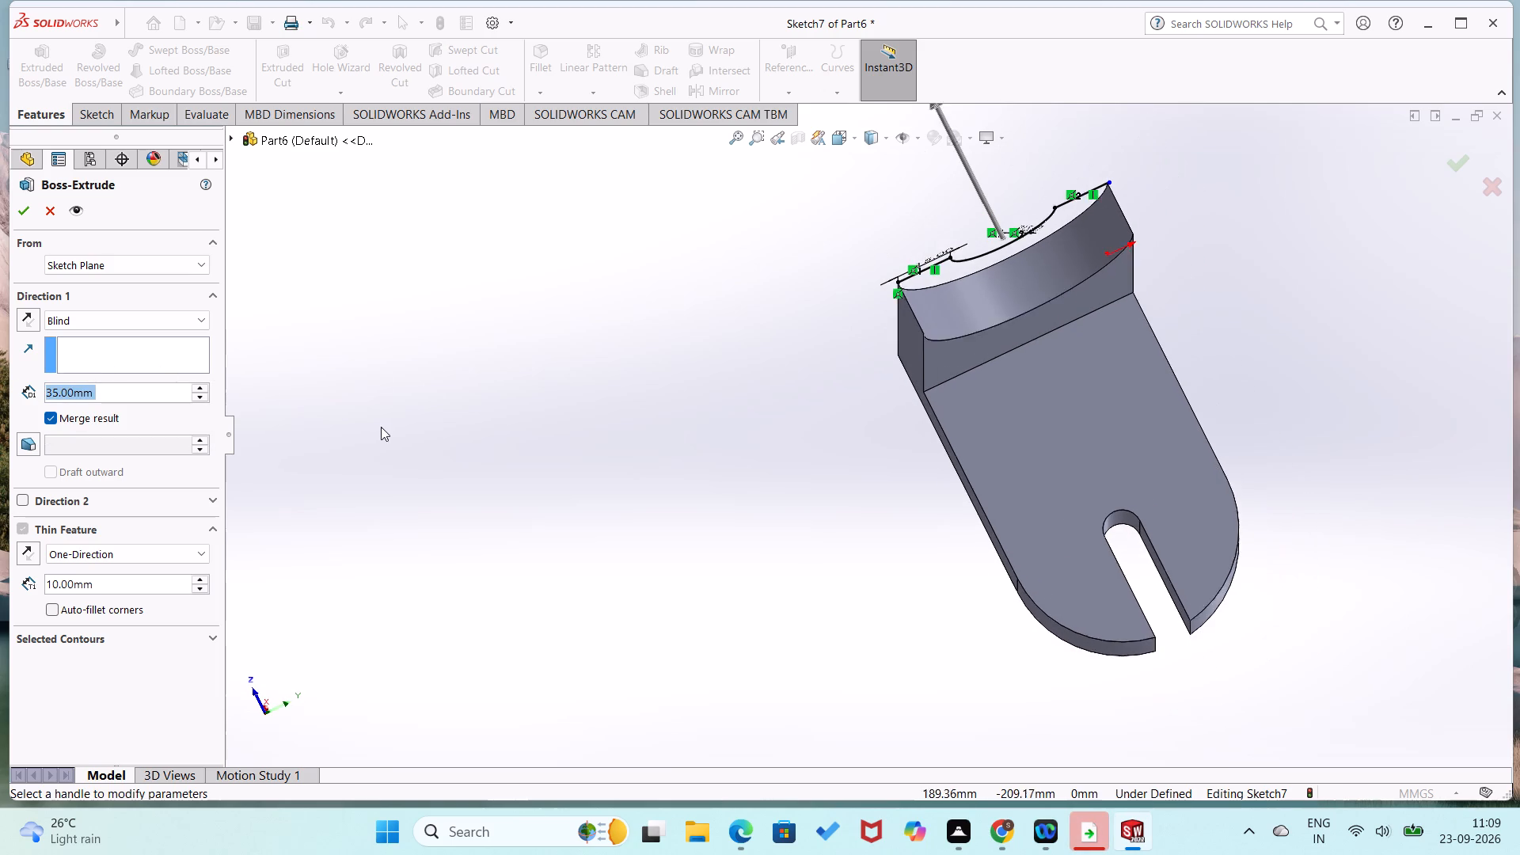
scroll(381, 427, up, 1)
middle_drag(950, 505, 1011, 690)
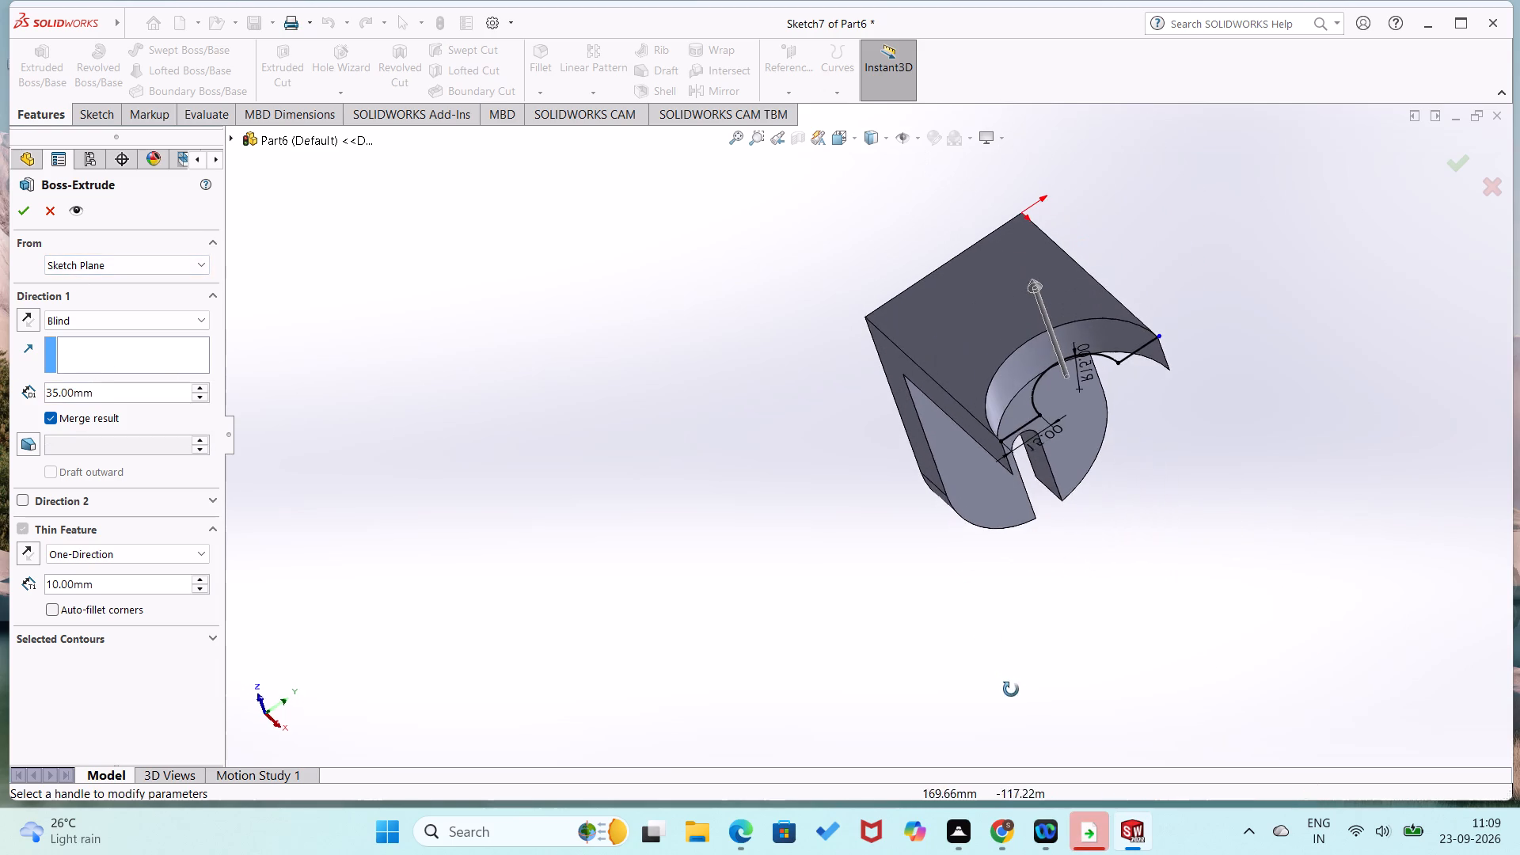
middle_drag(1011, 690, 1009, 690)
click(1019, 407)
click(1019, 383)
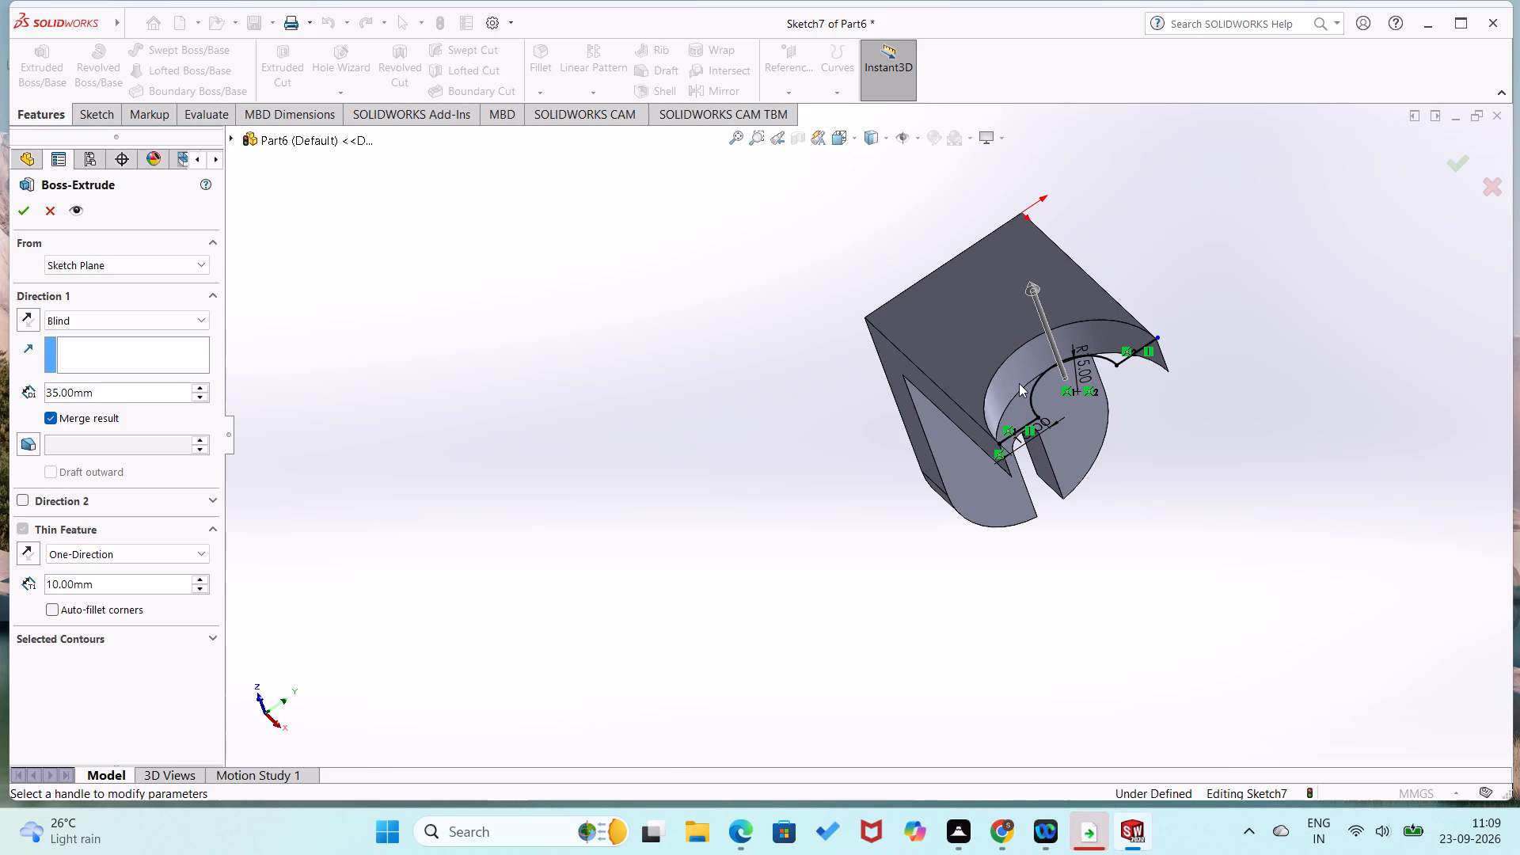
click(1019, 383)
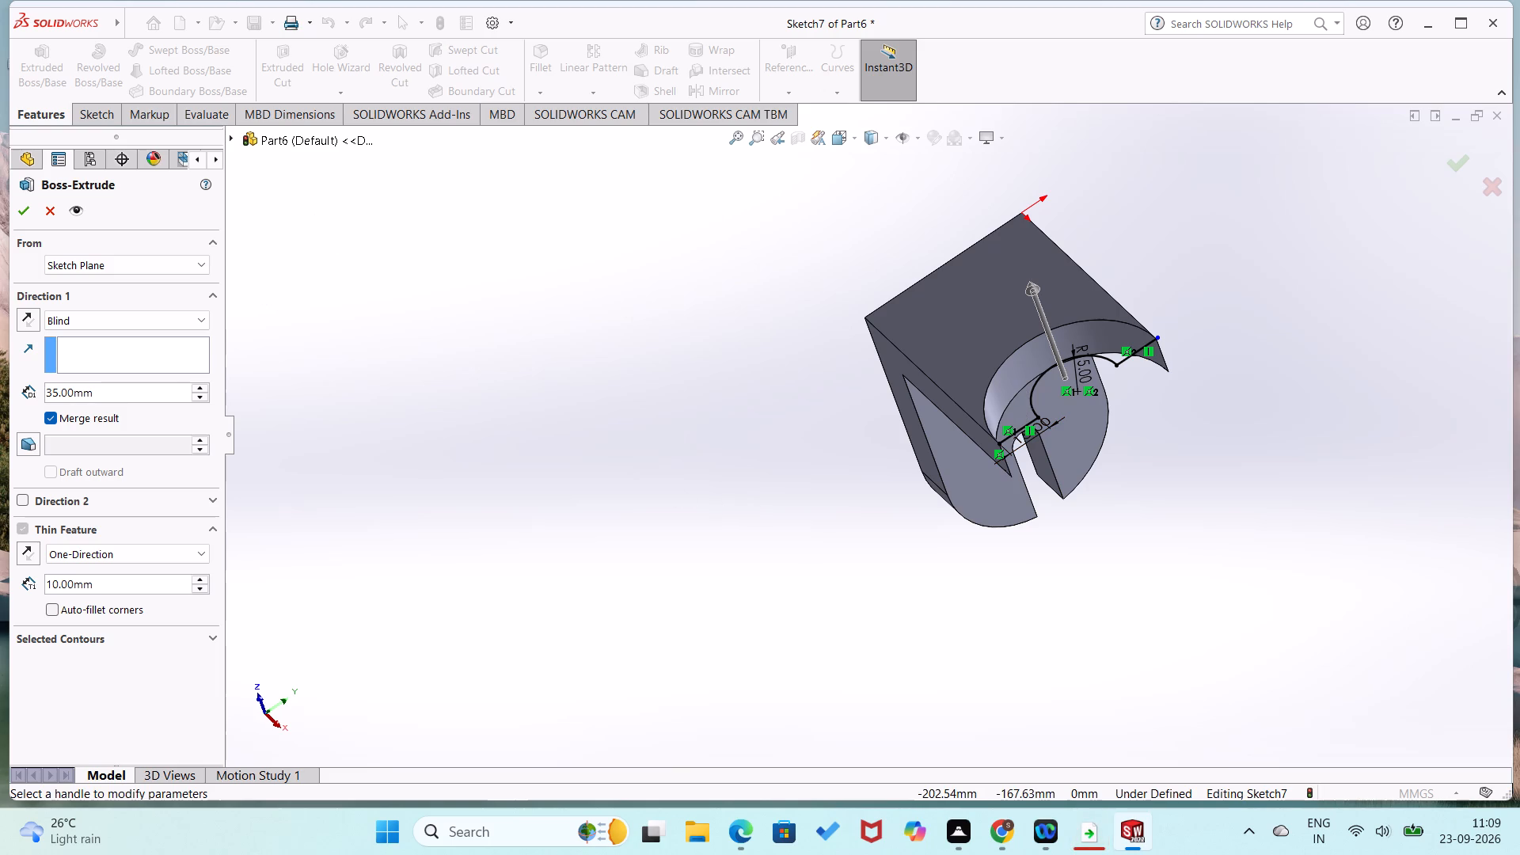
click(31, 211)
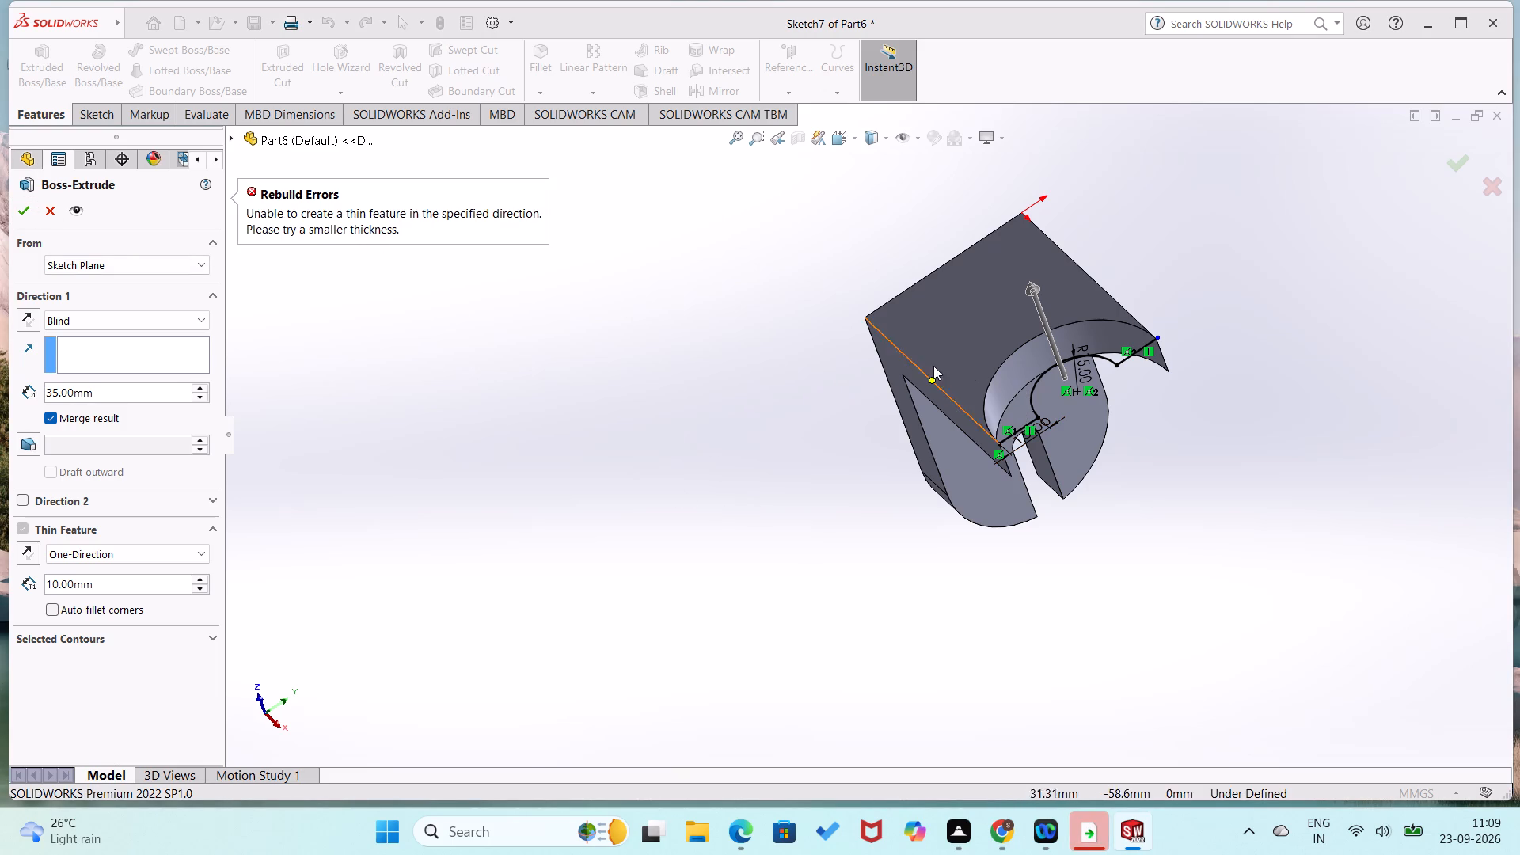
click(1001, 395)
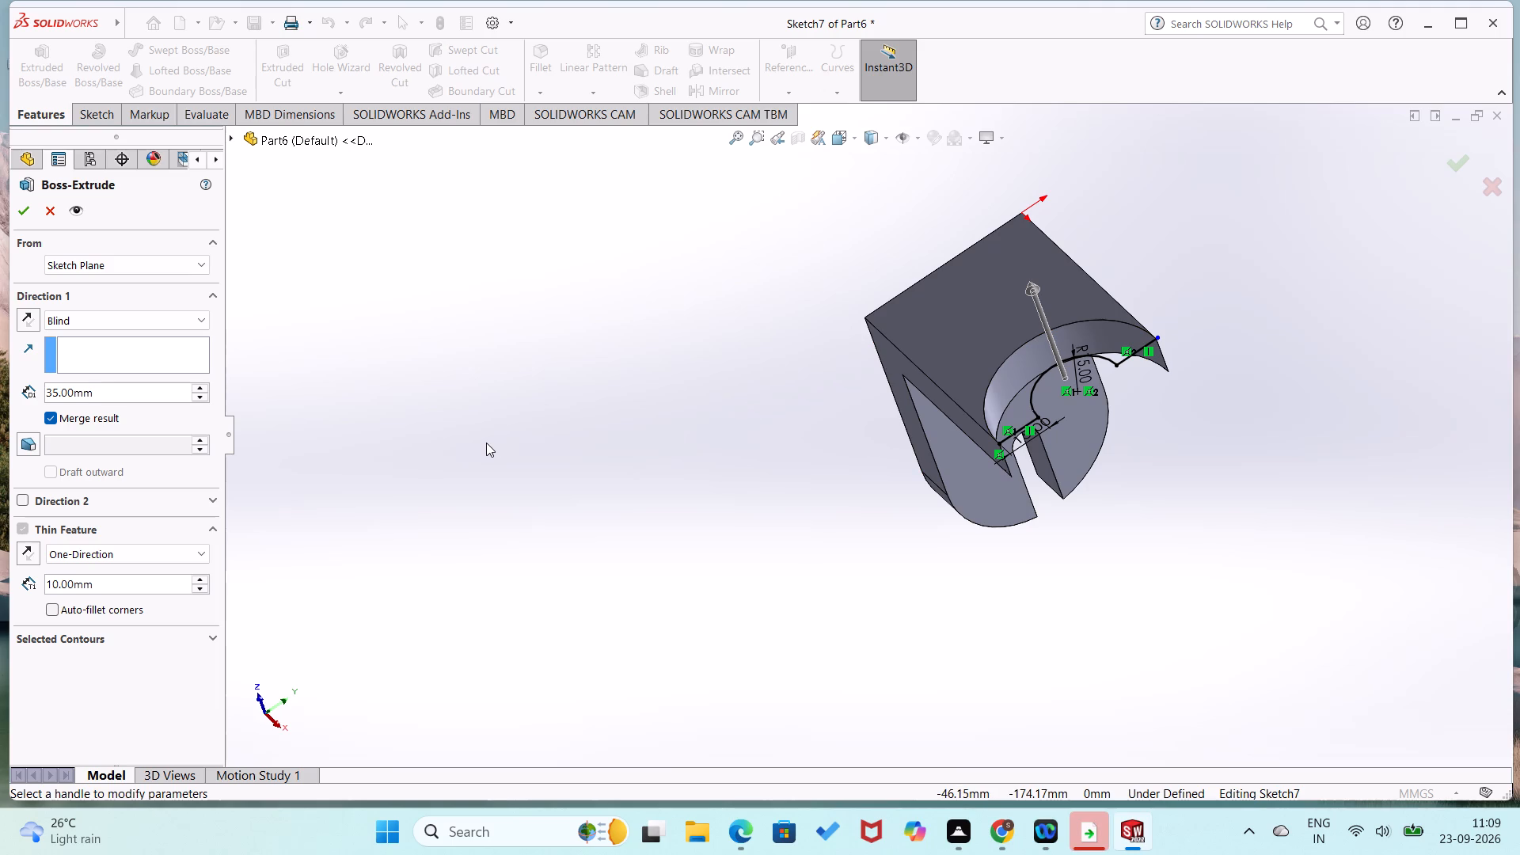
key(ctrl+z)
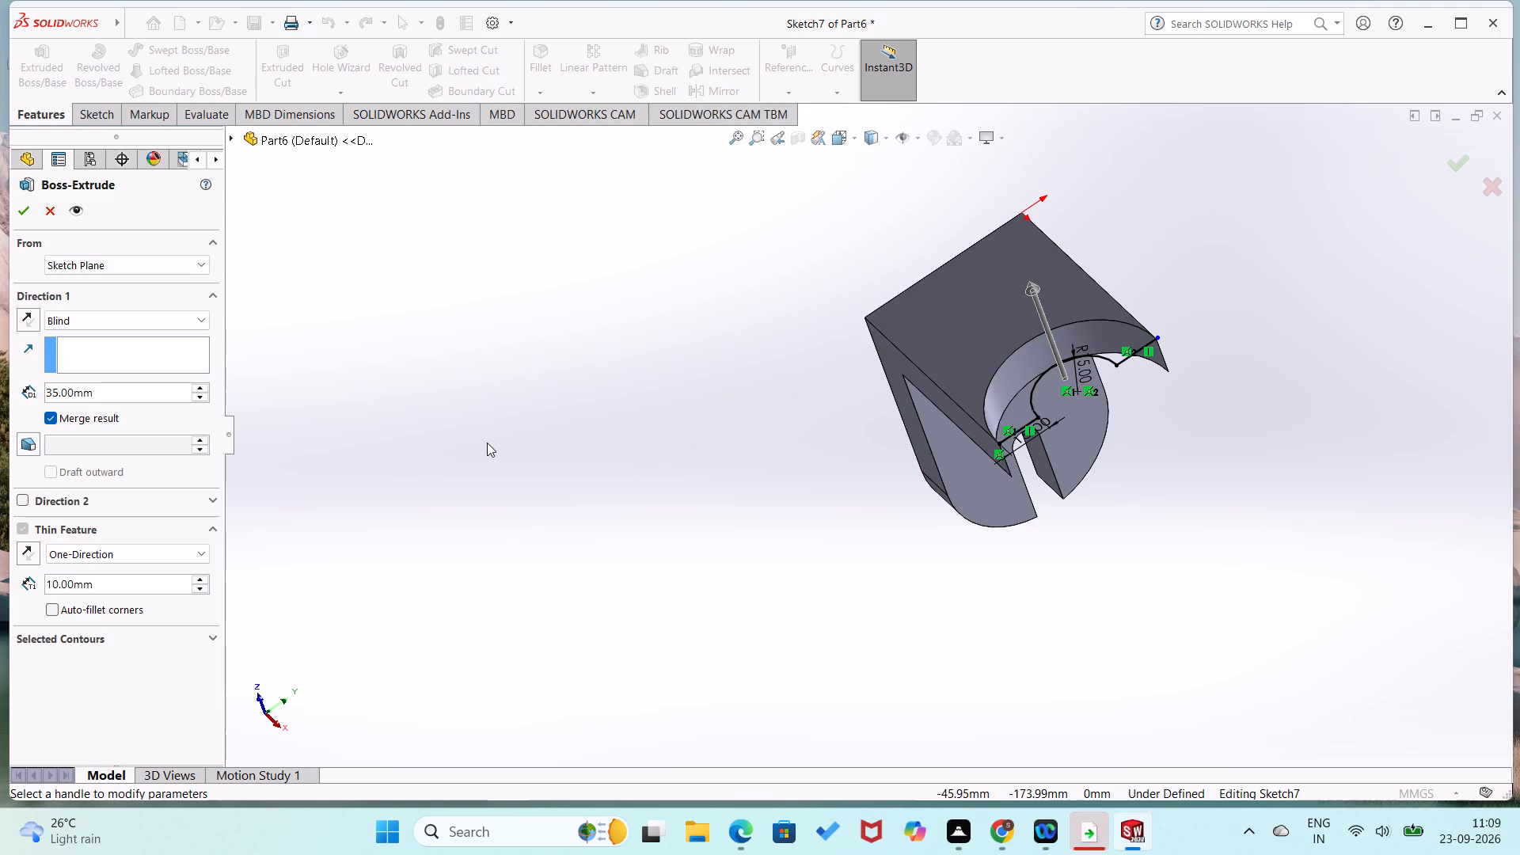
Try to extrude the same open sketch 15 mm blind in the reversed direction as a thin boss.
key(ctrl+8)
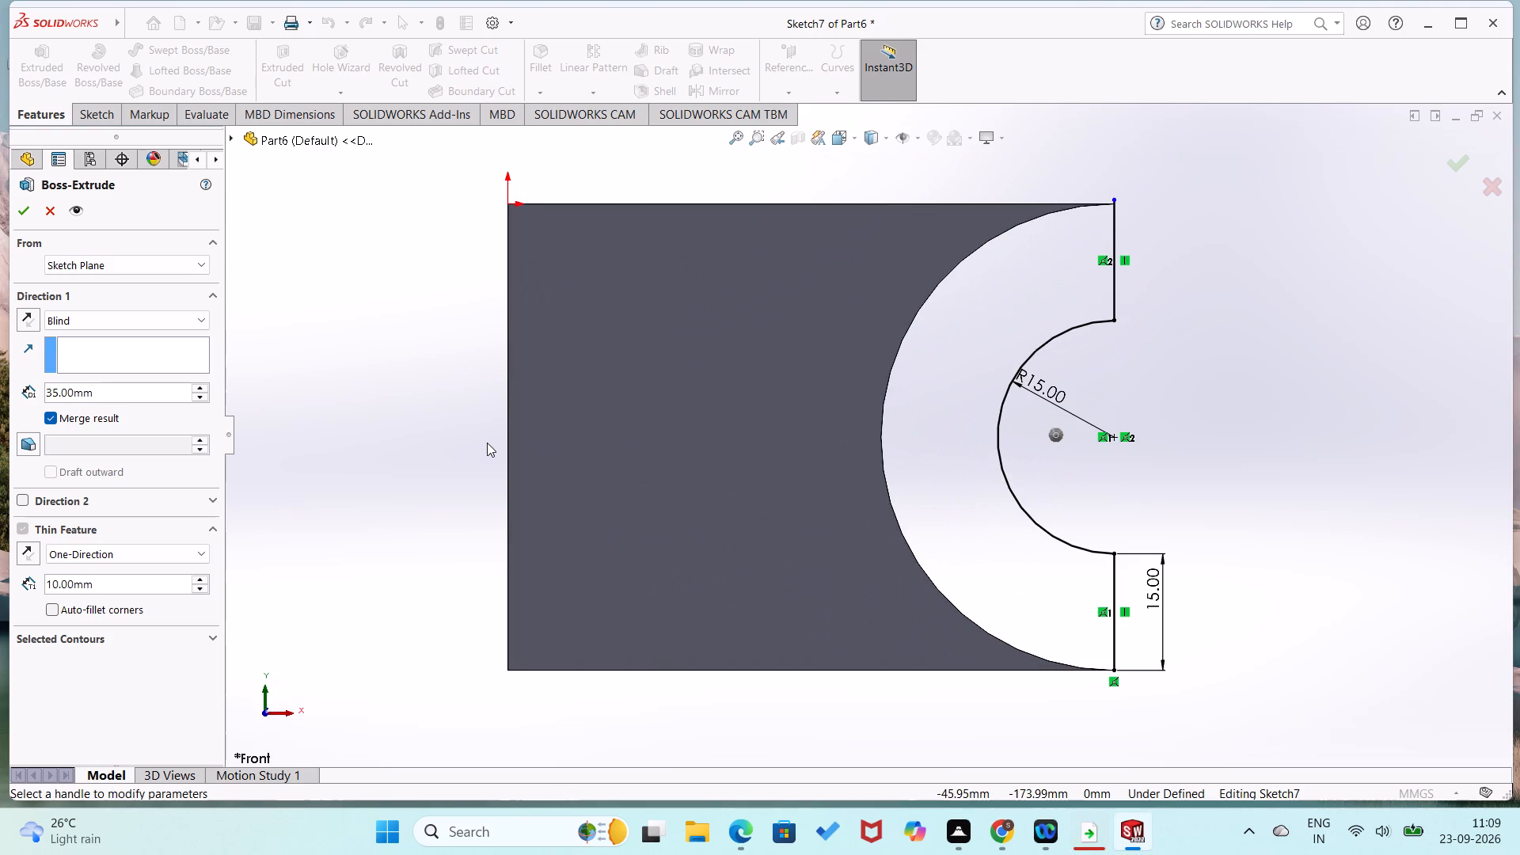
middle_drag(482, 442, 468, 397)
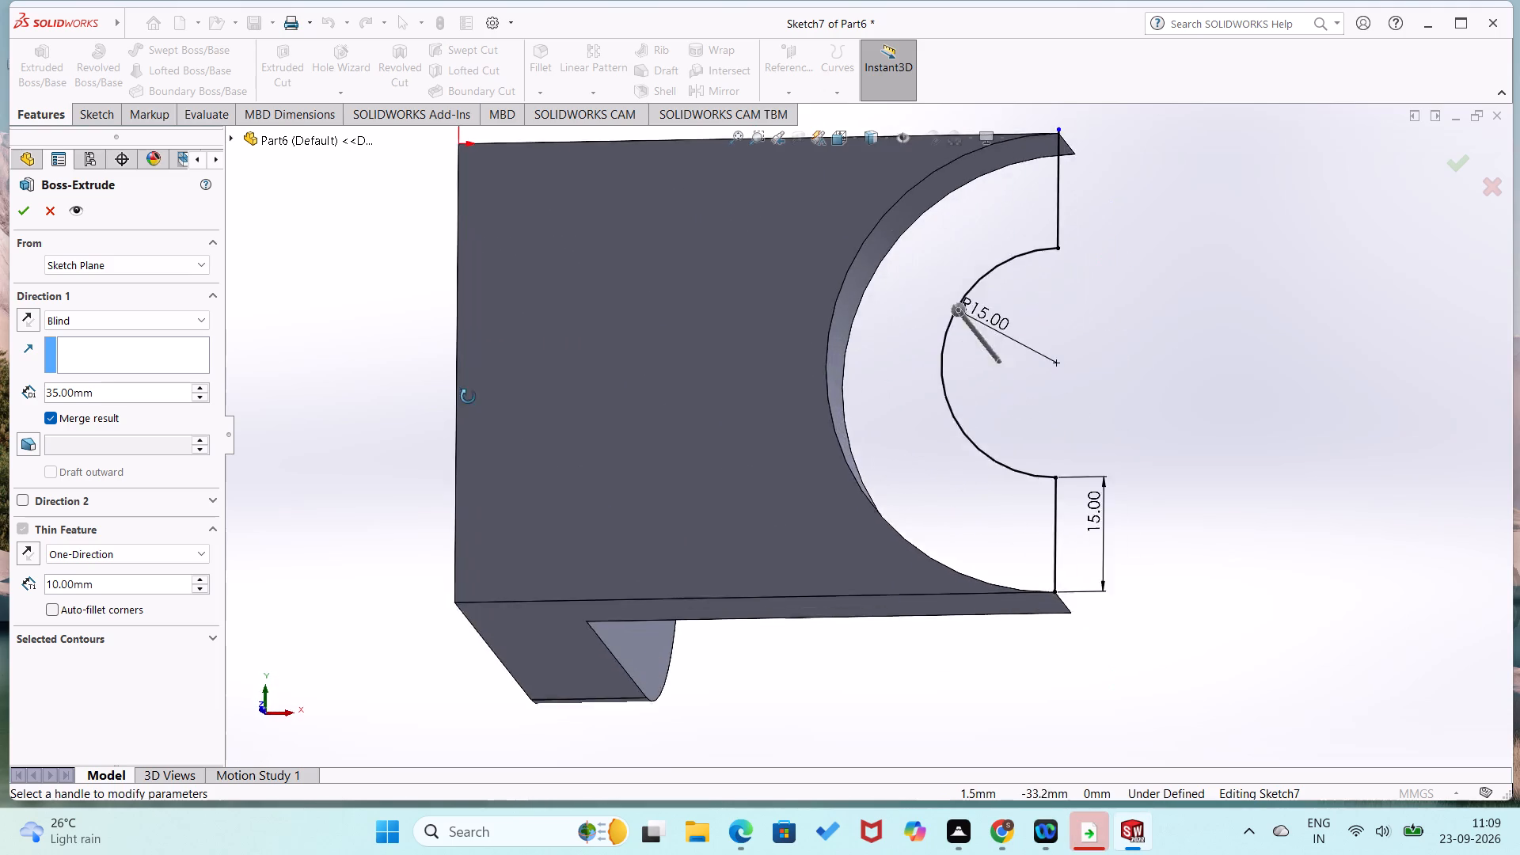
middle_drag(468, 397, 429, 369)
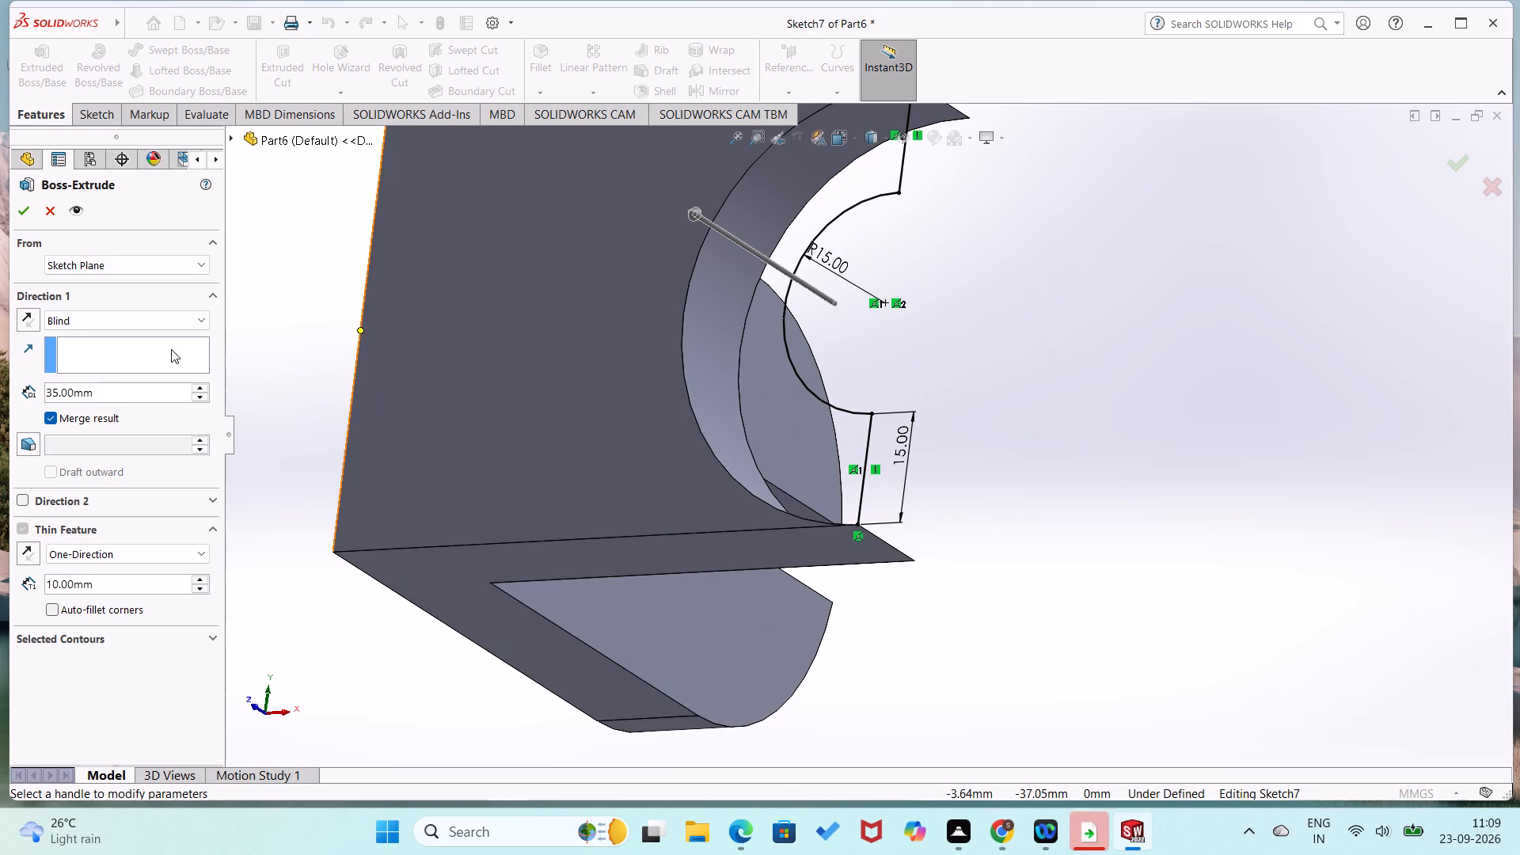
click(29, 314)
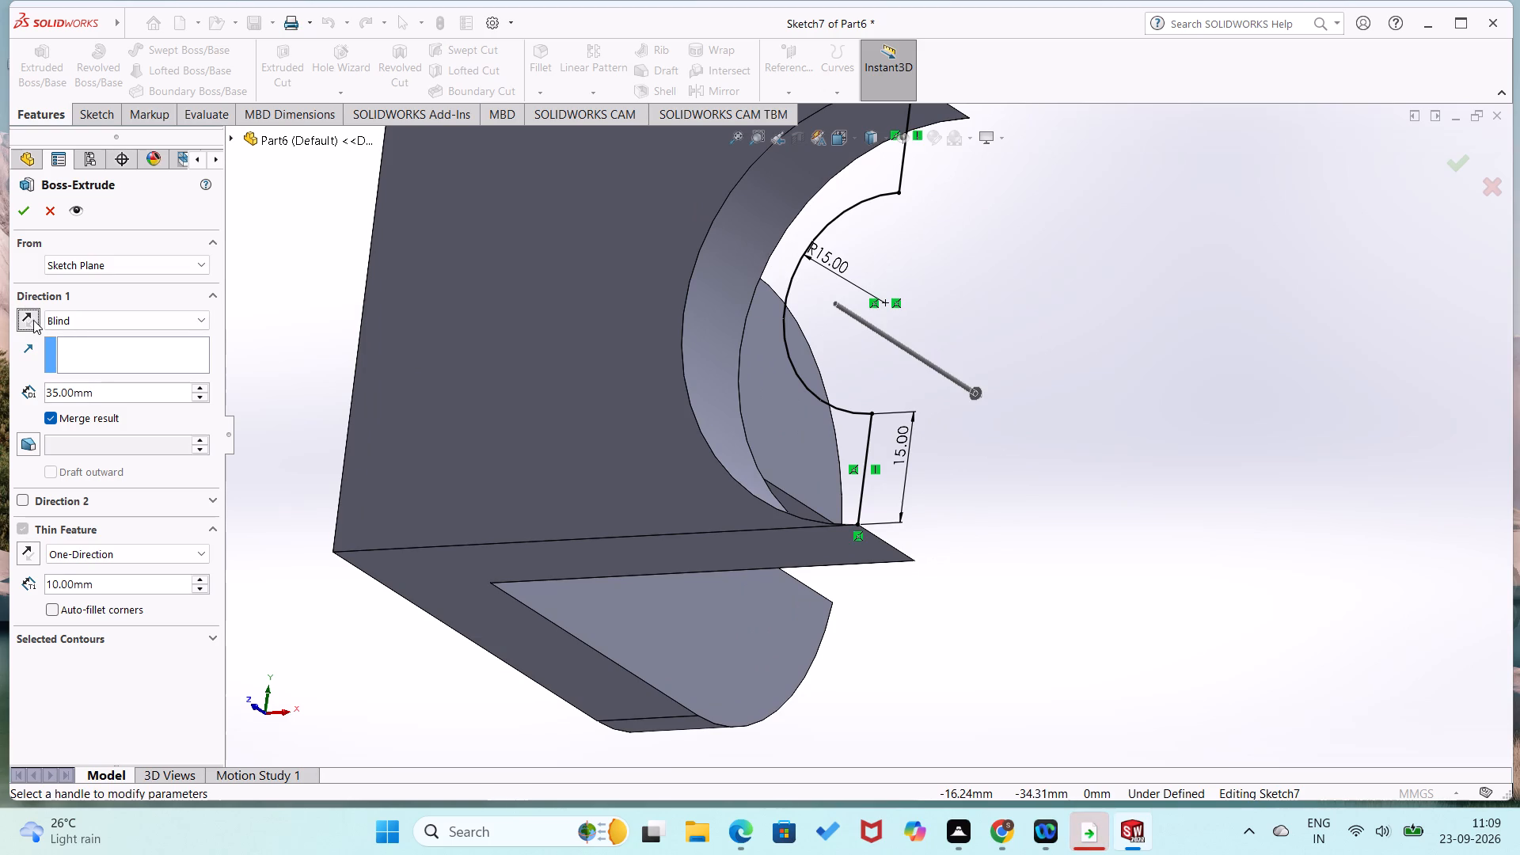
drag(104, 384, 78, 397)
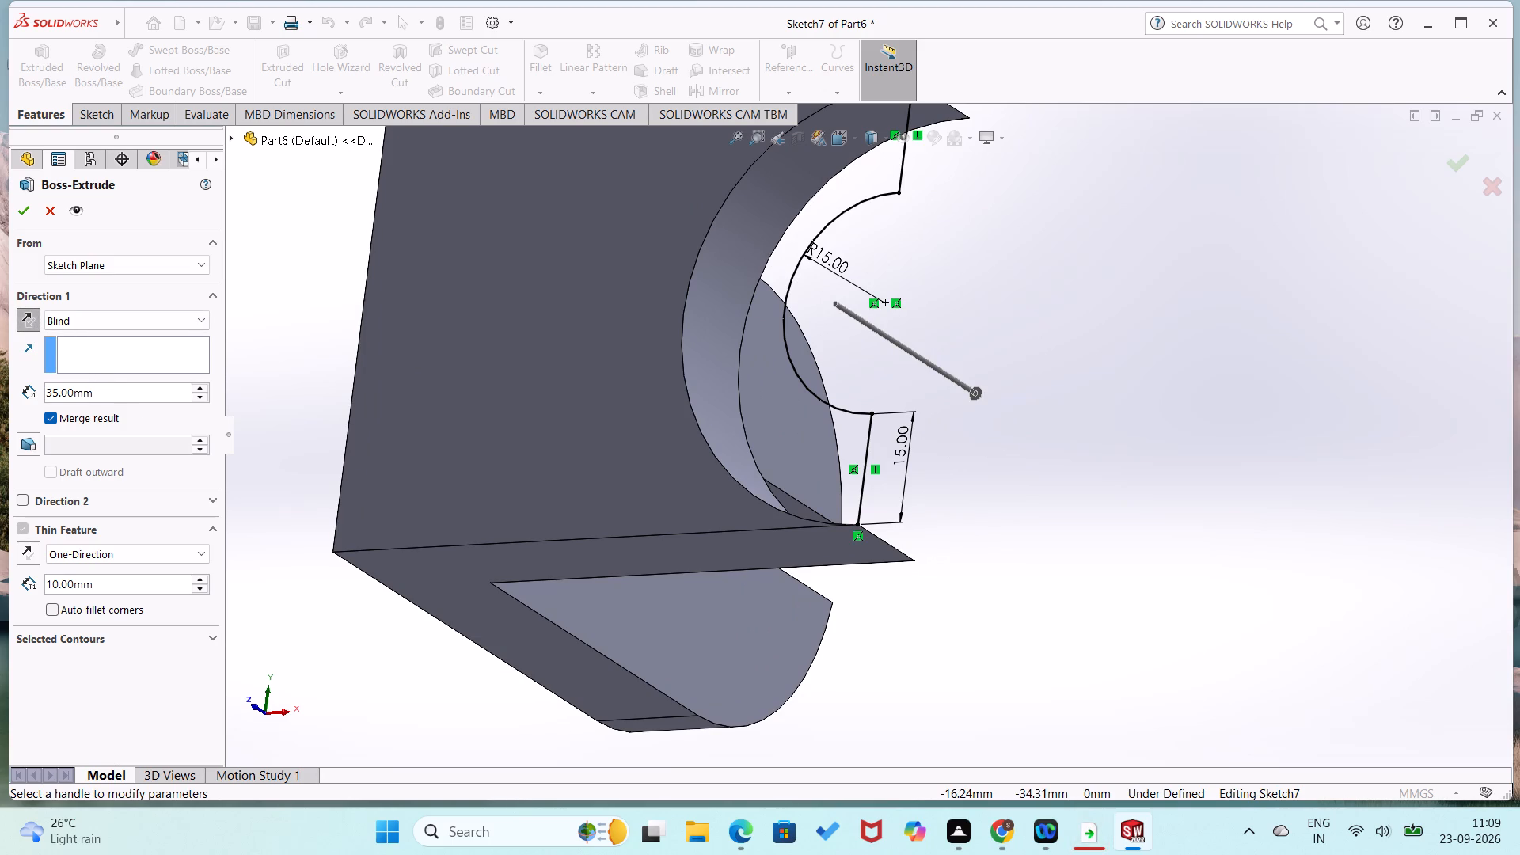
drag(78, 397, 107, 408)
drag(120, 393, 57, 380)
drag(57, 380, 1, 375)
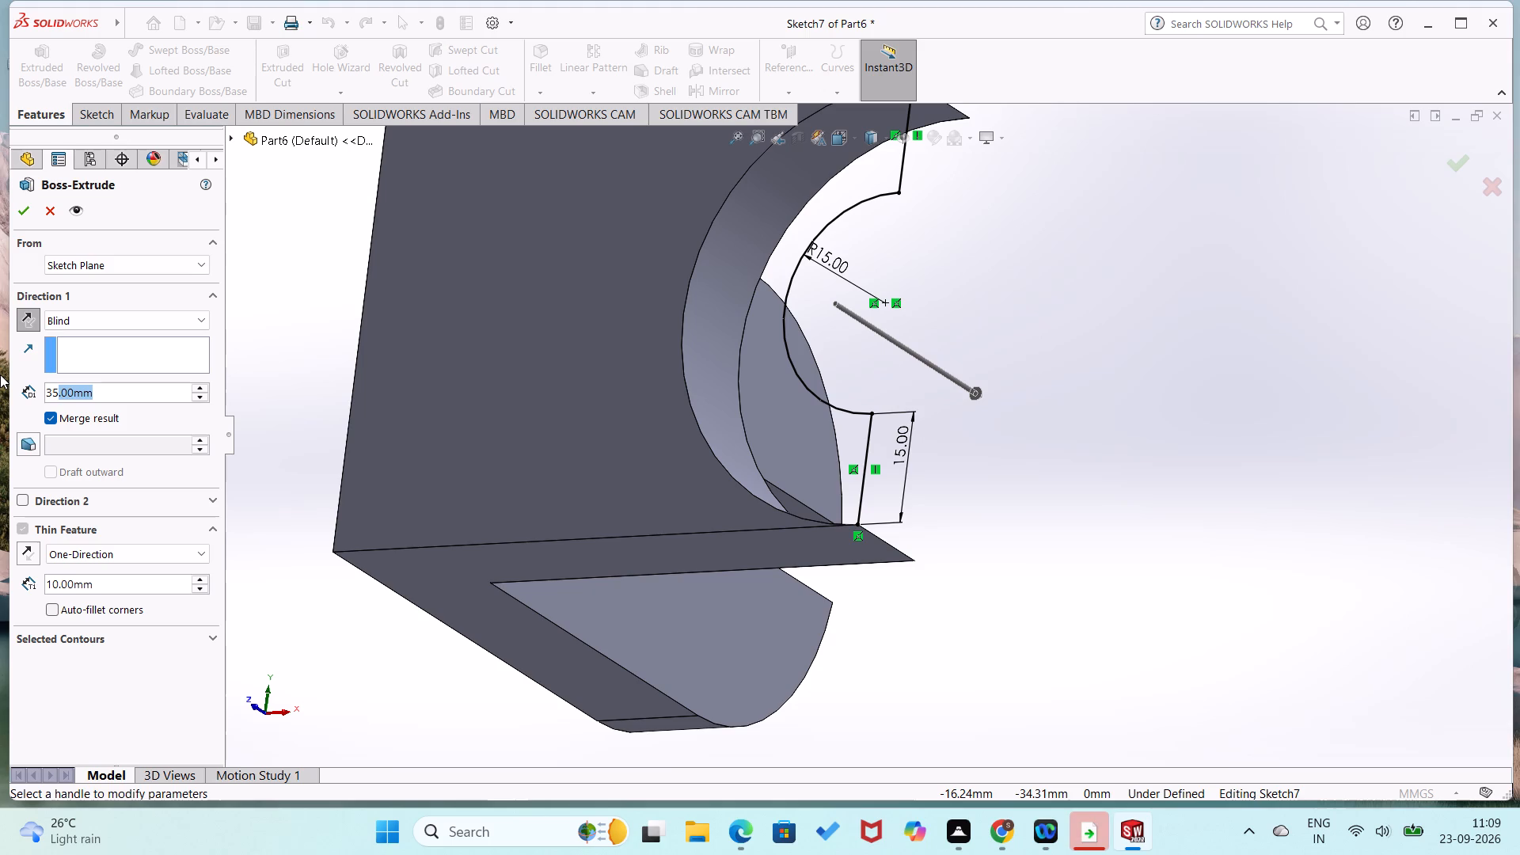
key(BackSpace)
key(BackSpace)
key(BackSpace)
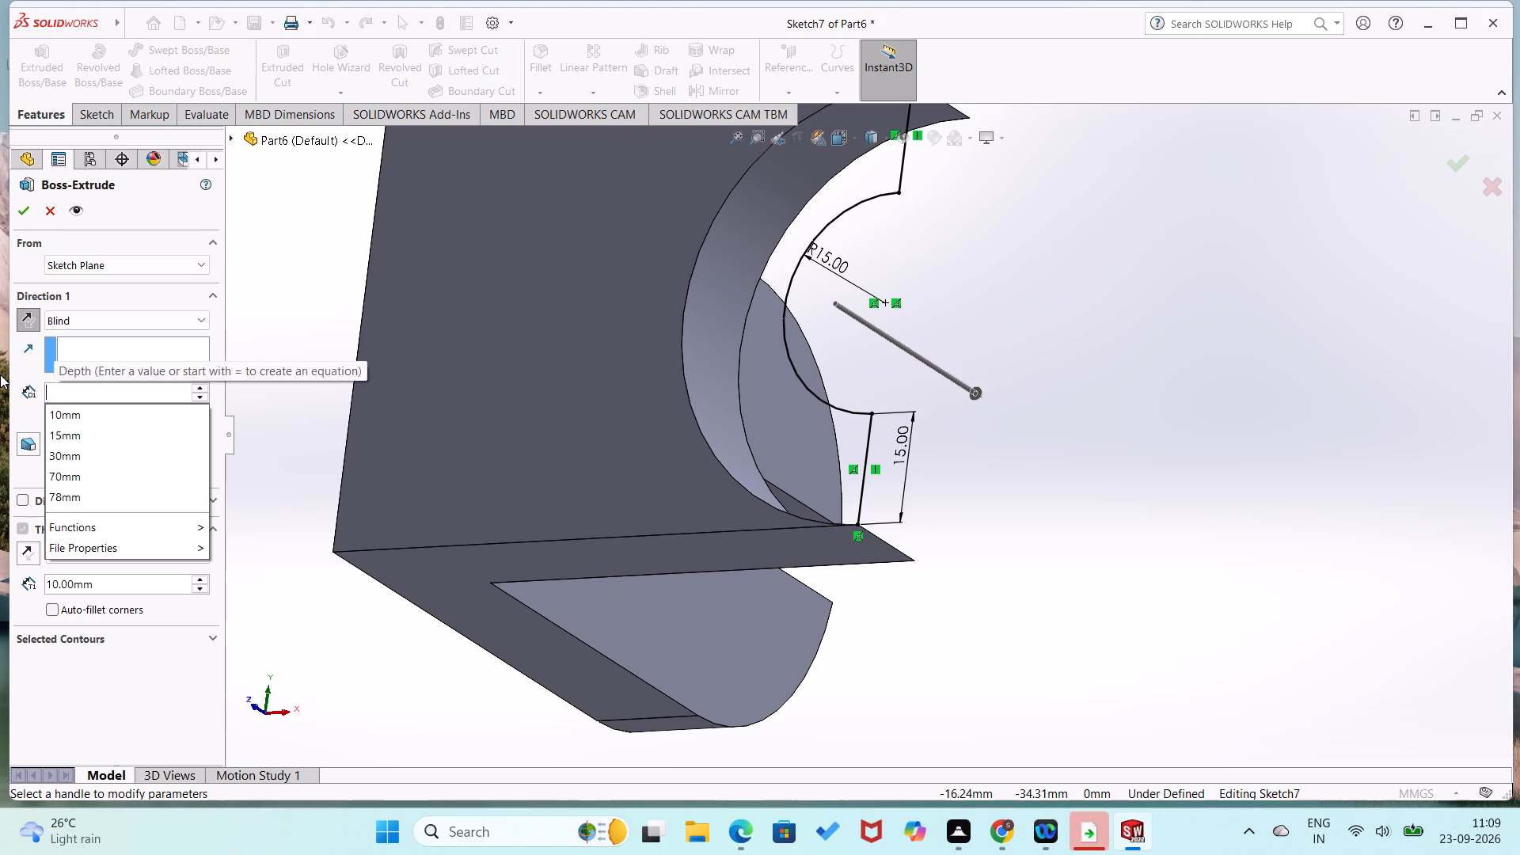
text(15)
key(Return)
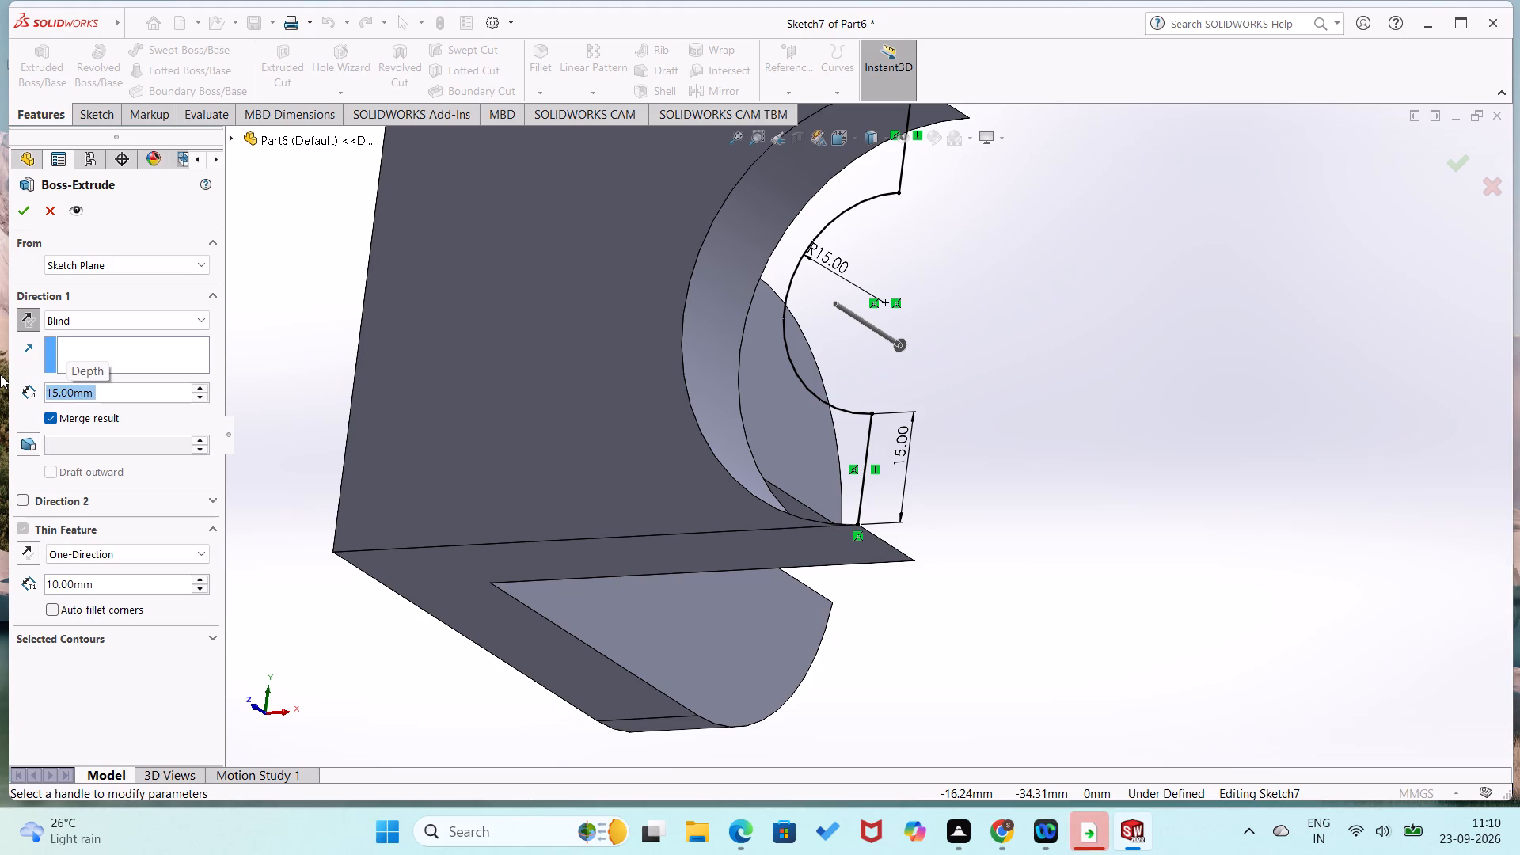
click(758, 435)
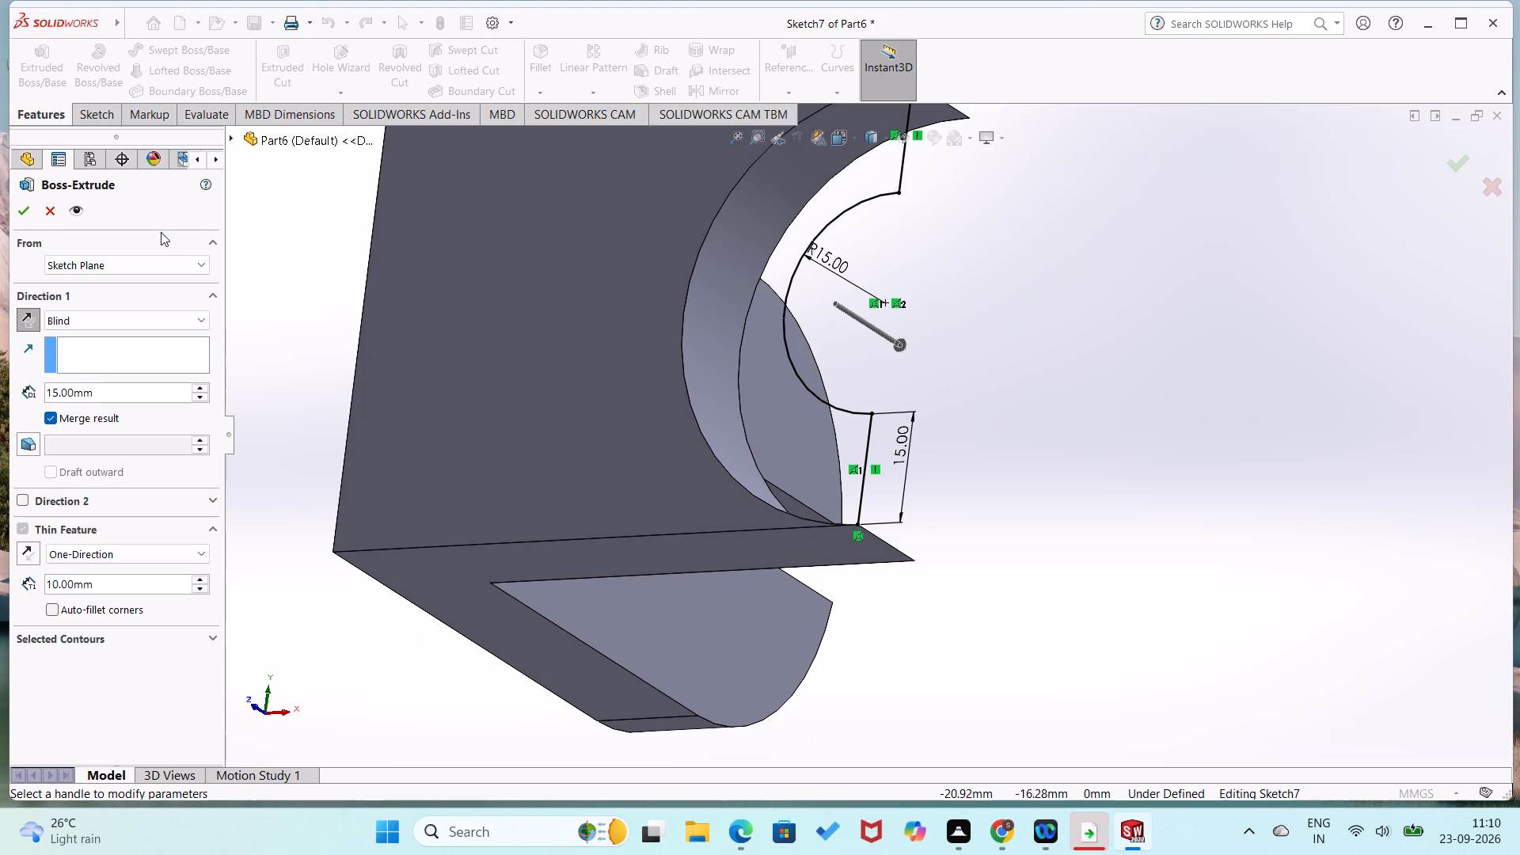
click(13, 207)
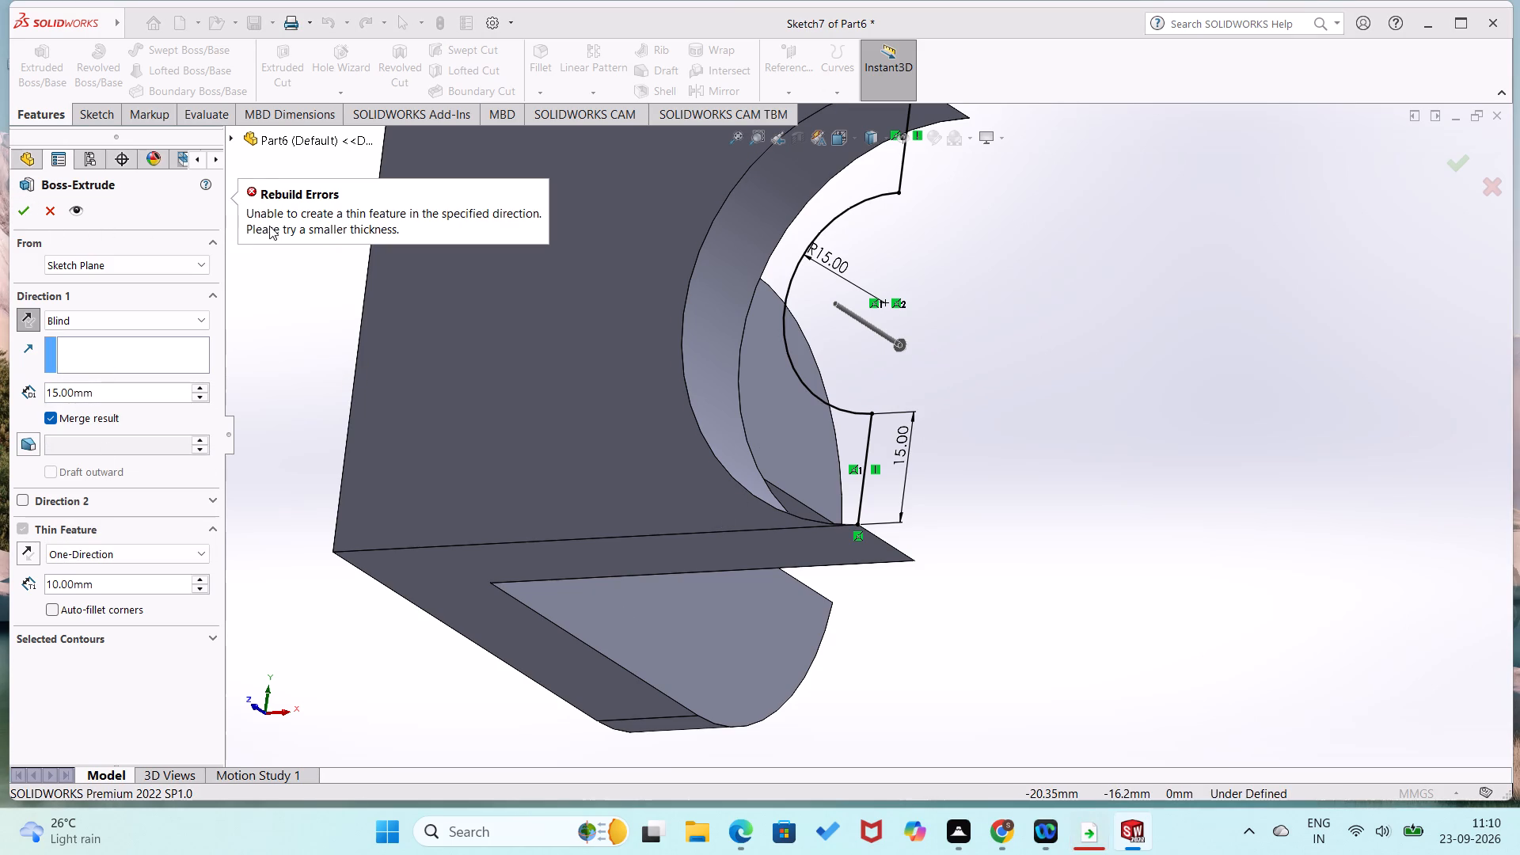
click(256, 297)
scroll(569, 416, up, 1)
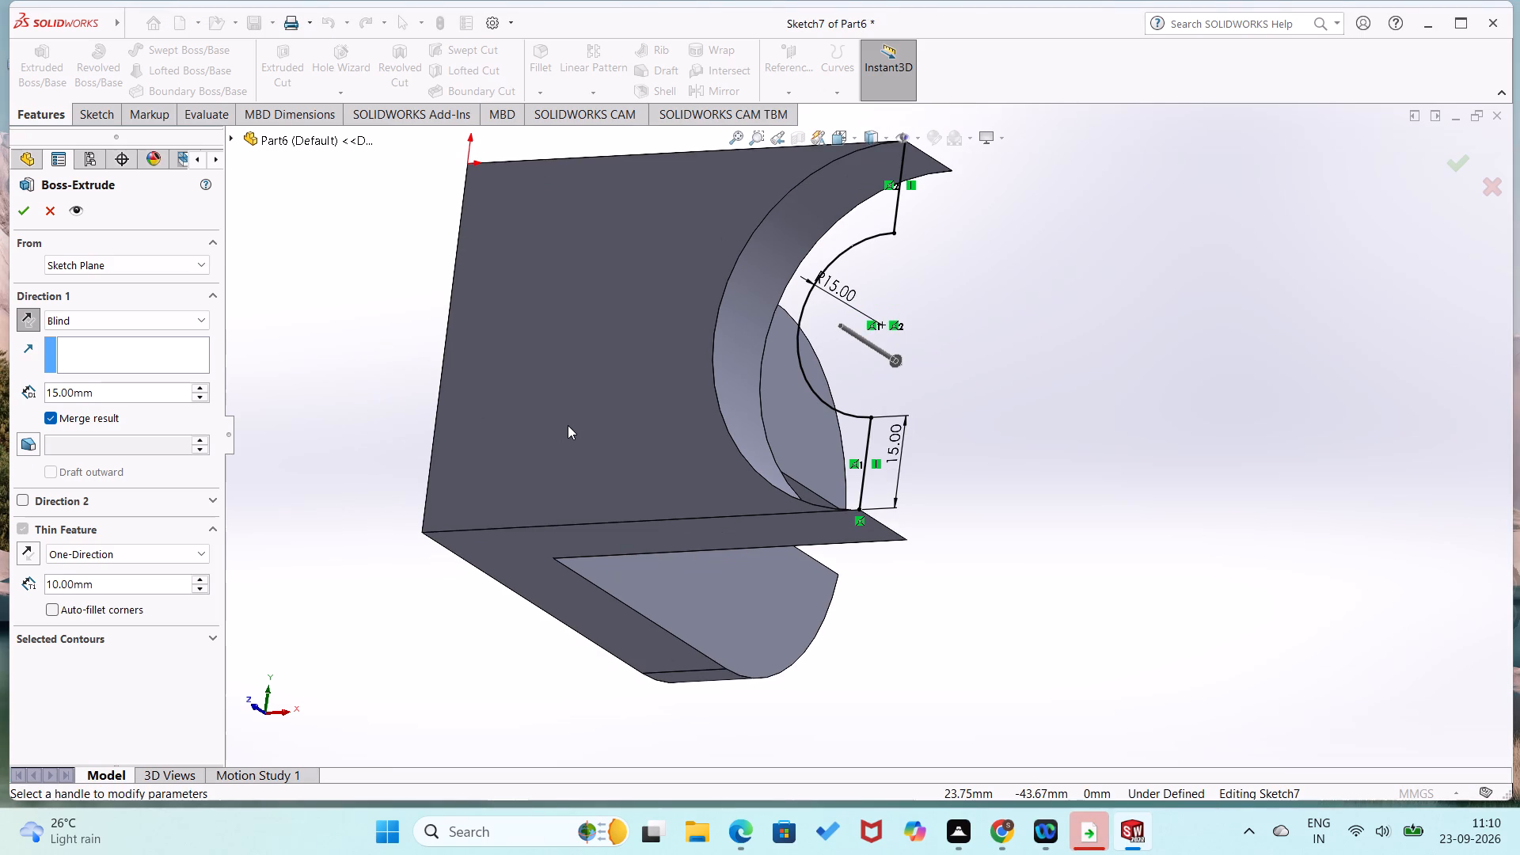
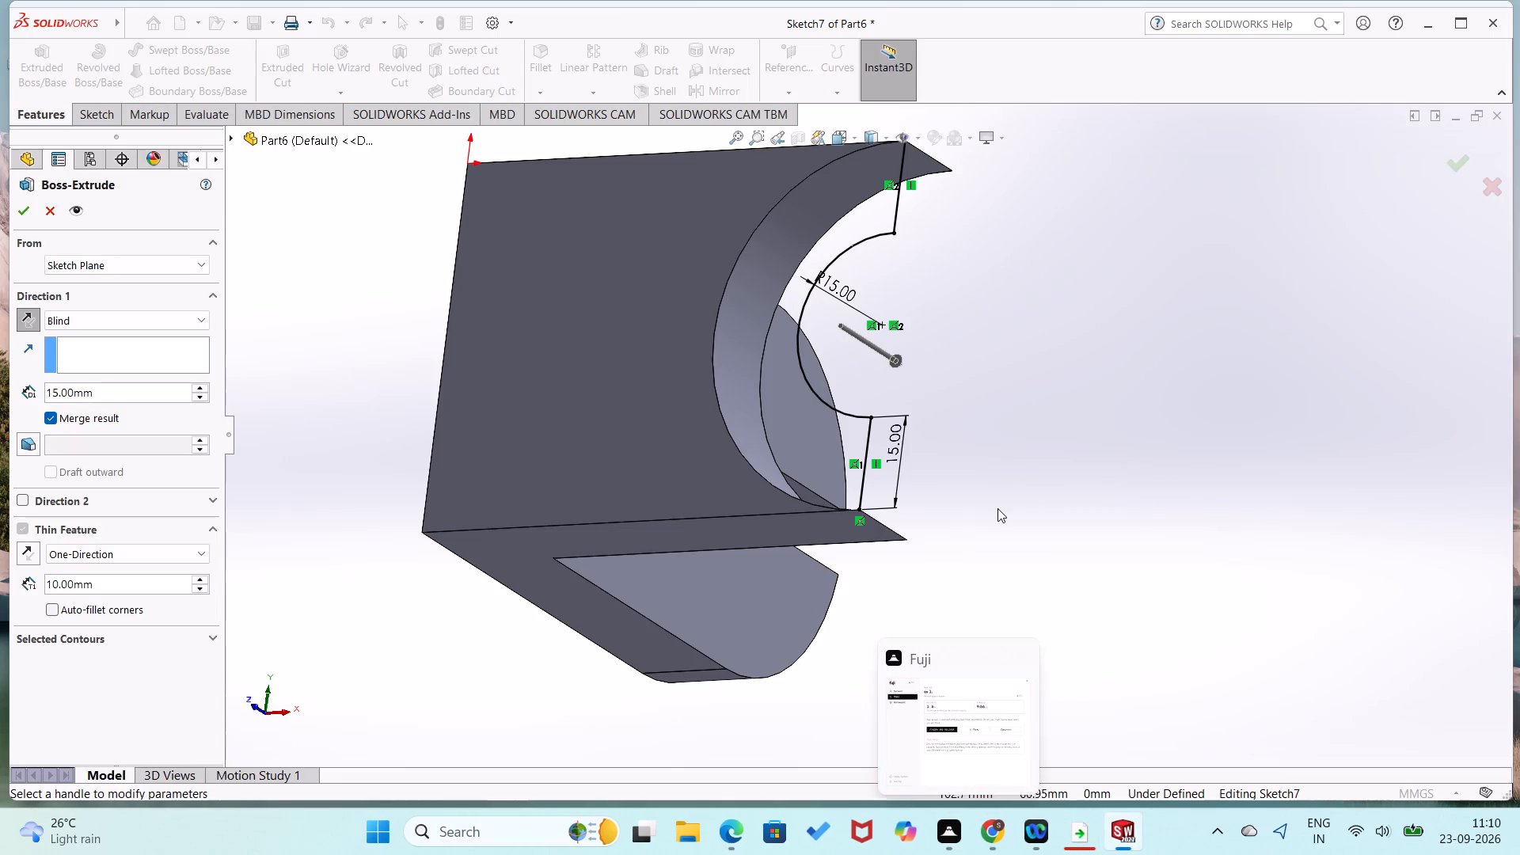
Cancel the reversed thin extrusion of the open arc-and-lines sketch.
middle_drag(998, 507, 850, 257)
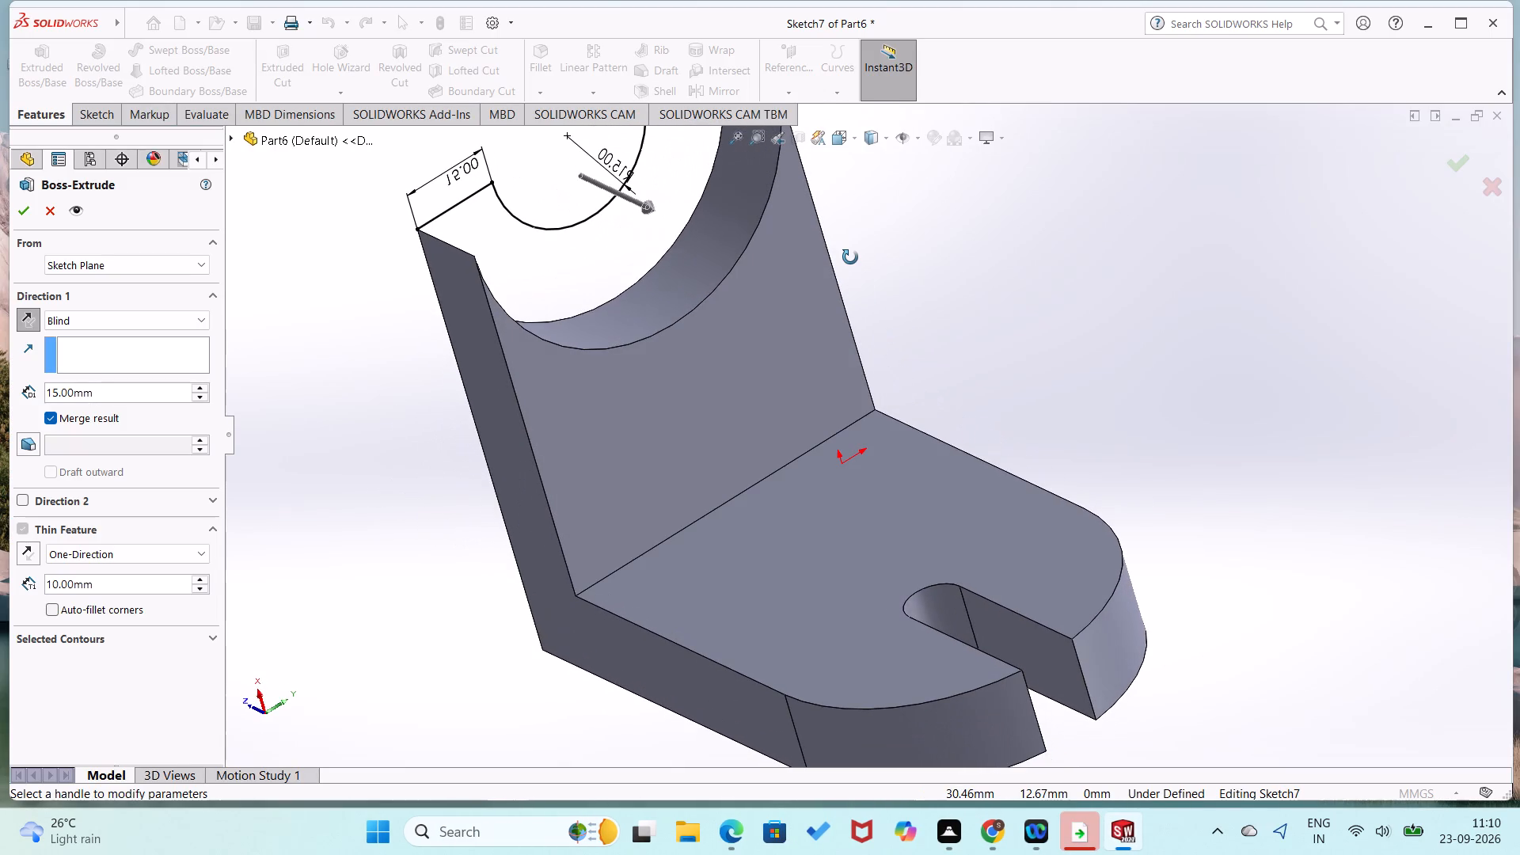
middle_drag(850, 257, 807, 291)
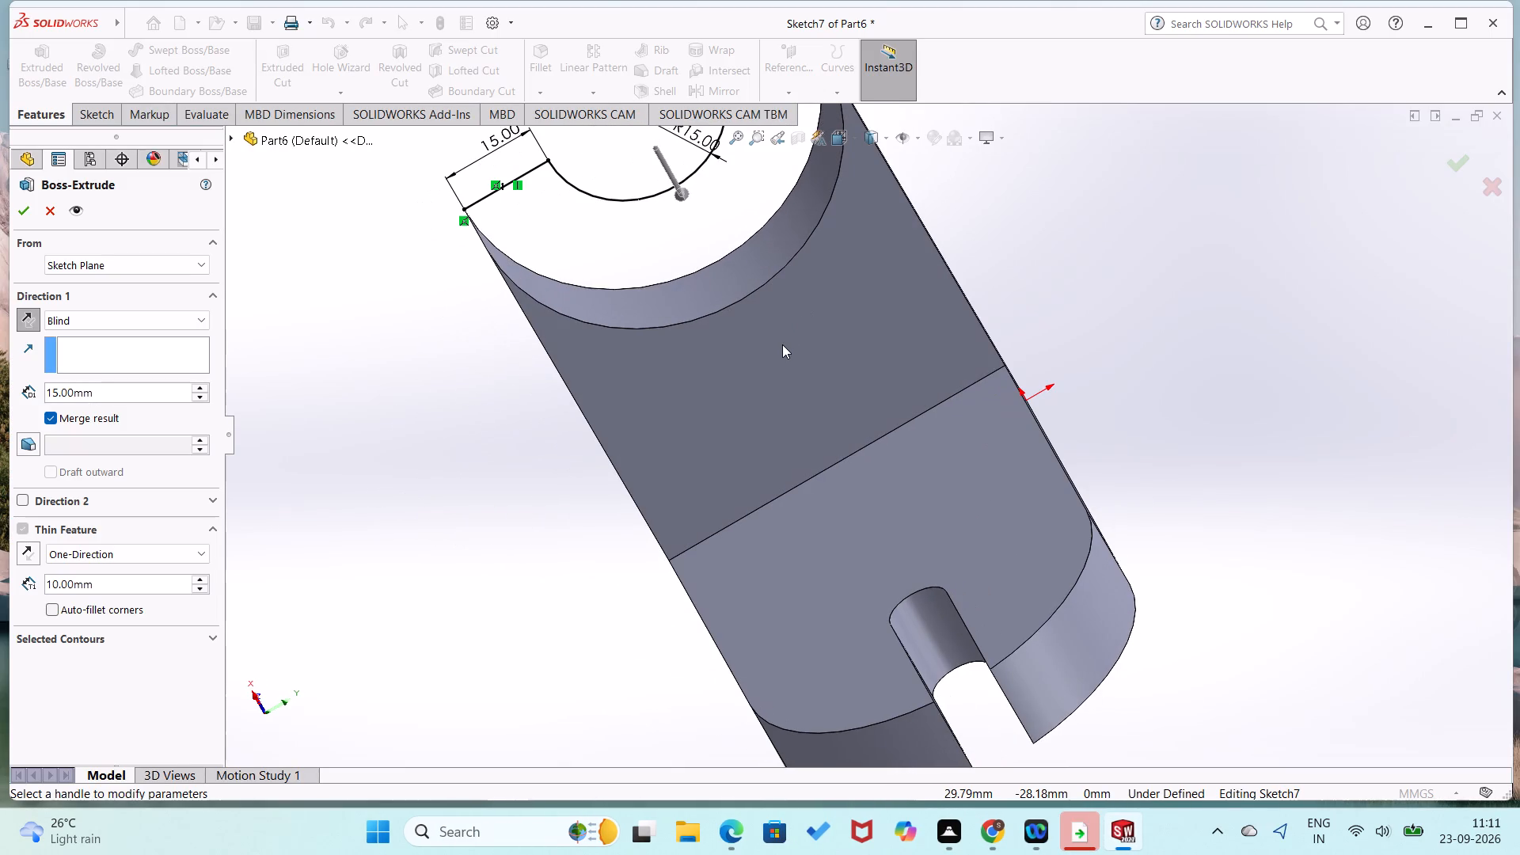
key(ctrl+z)
key(ctrl+a)
key(ctrl+z)
key(ctrl+z)
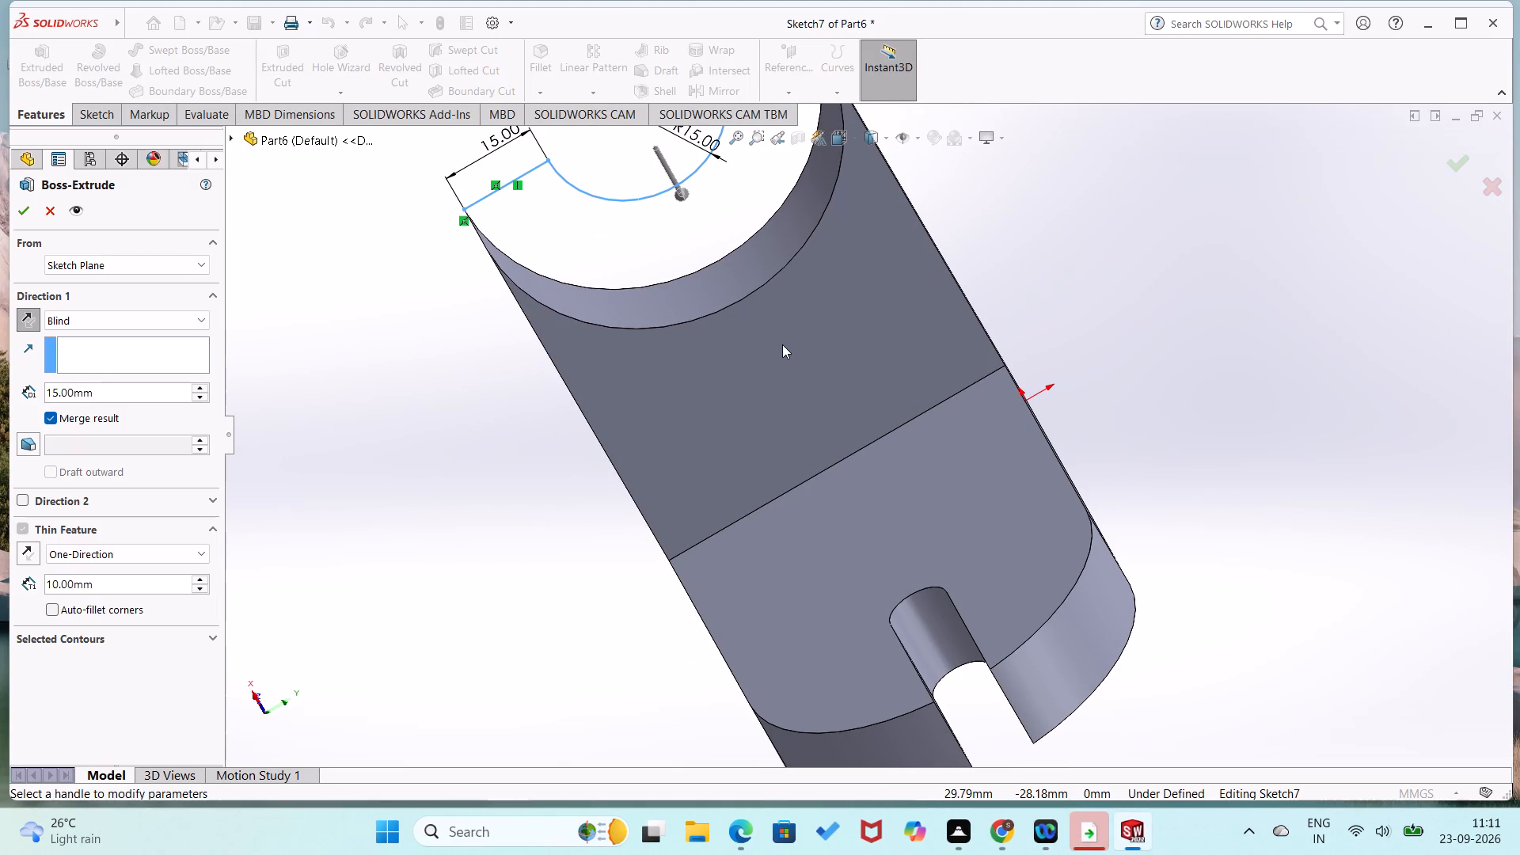
key(ctrl+z)
key(ctrl+z)
click(43, 202)
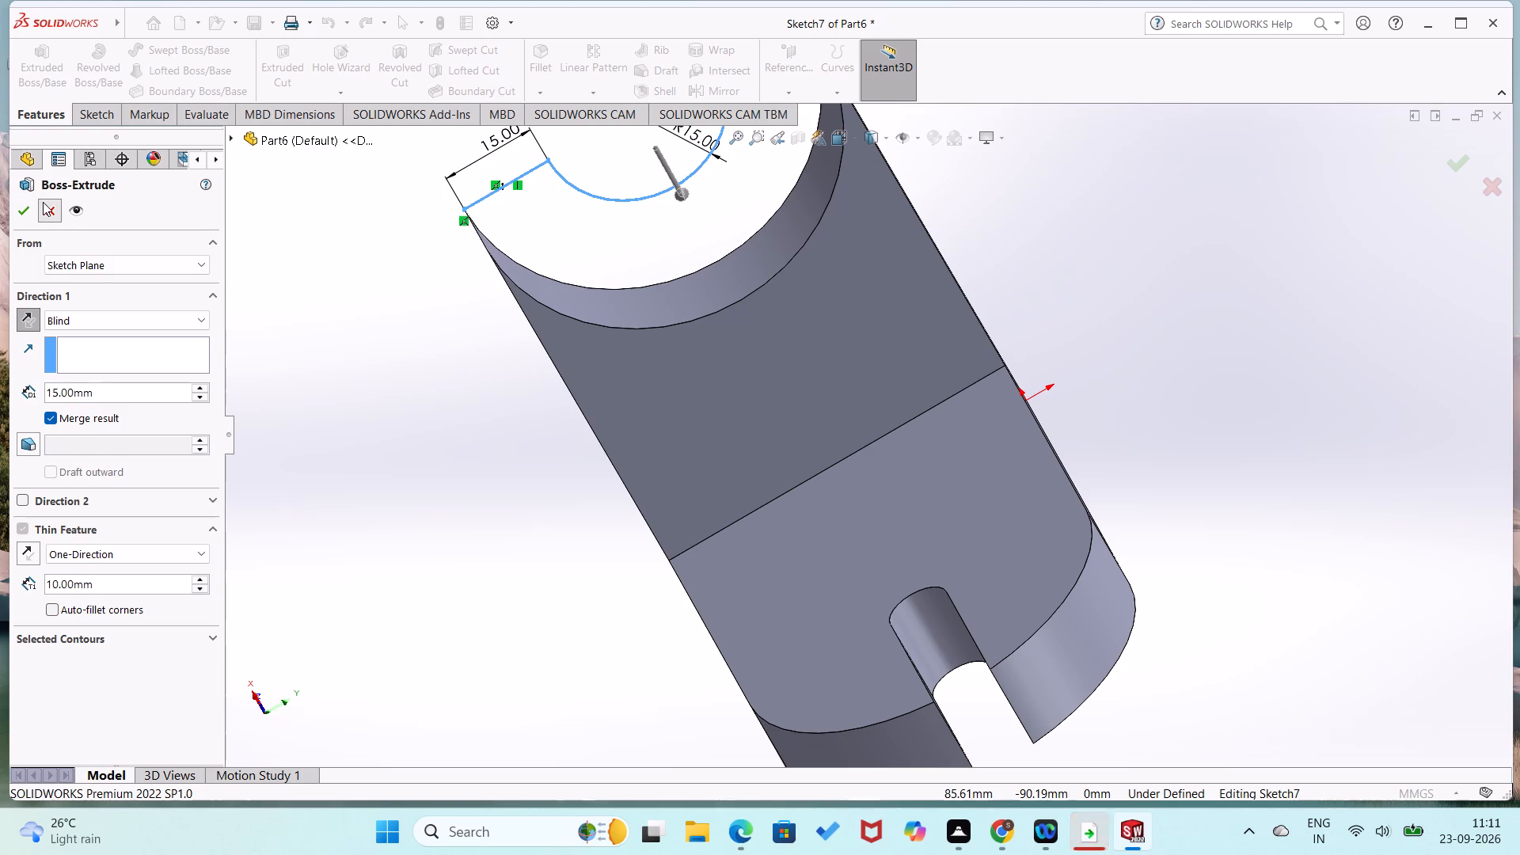
Undo the dimensions, arc and lines of the open notch sketch and exit the emptied sketch.
key(ctrl+z)
key(ctrl+z)
key(ctrl+z)
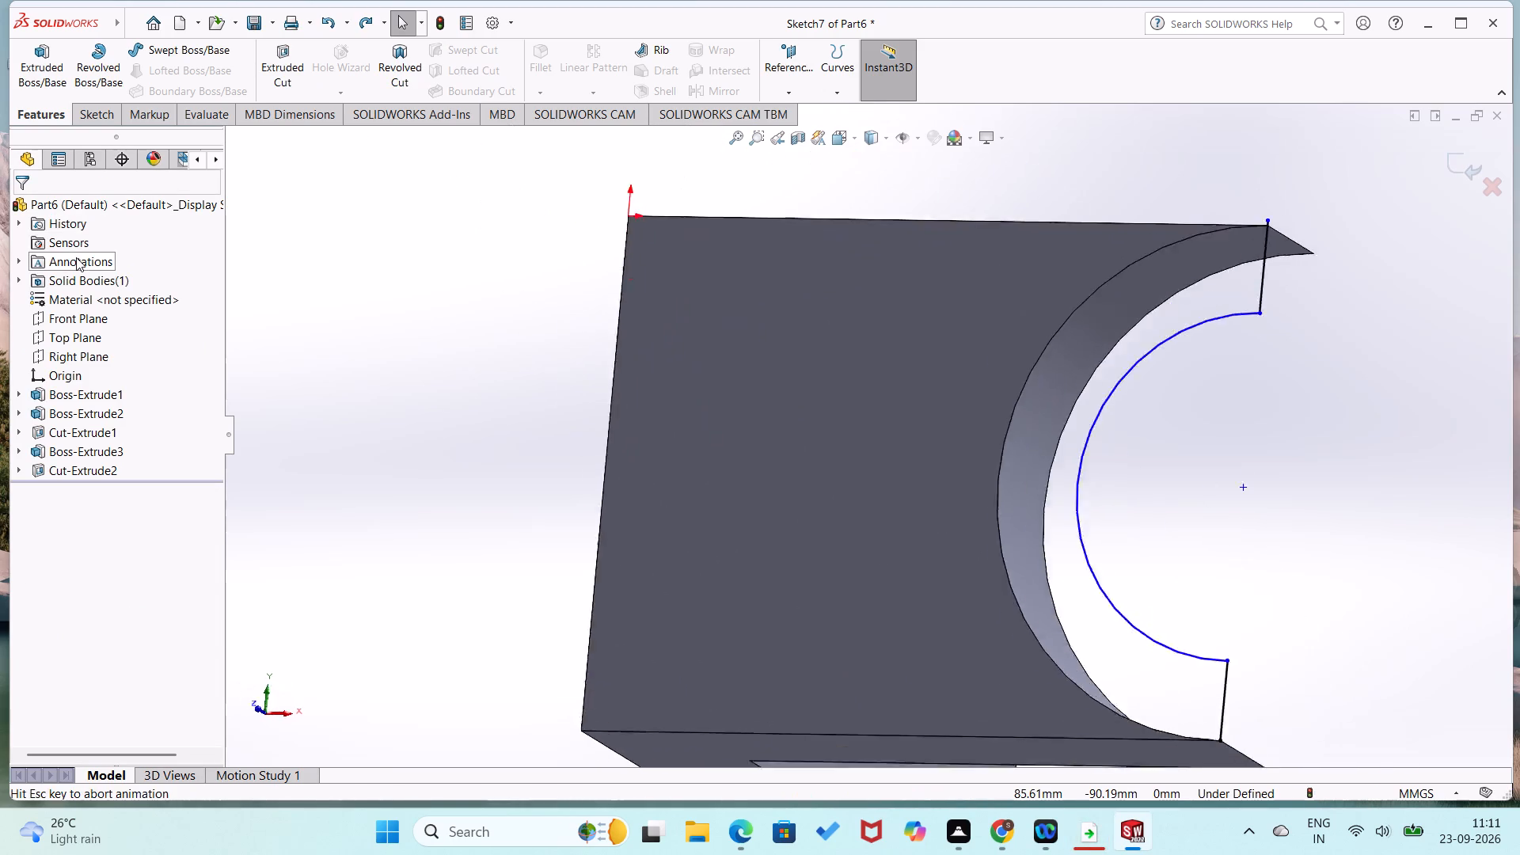
key(ctrl+z)
key(ctrl+z)
key(ctrl+z)
key(ctrl+z)
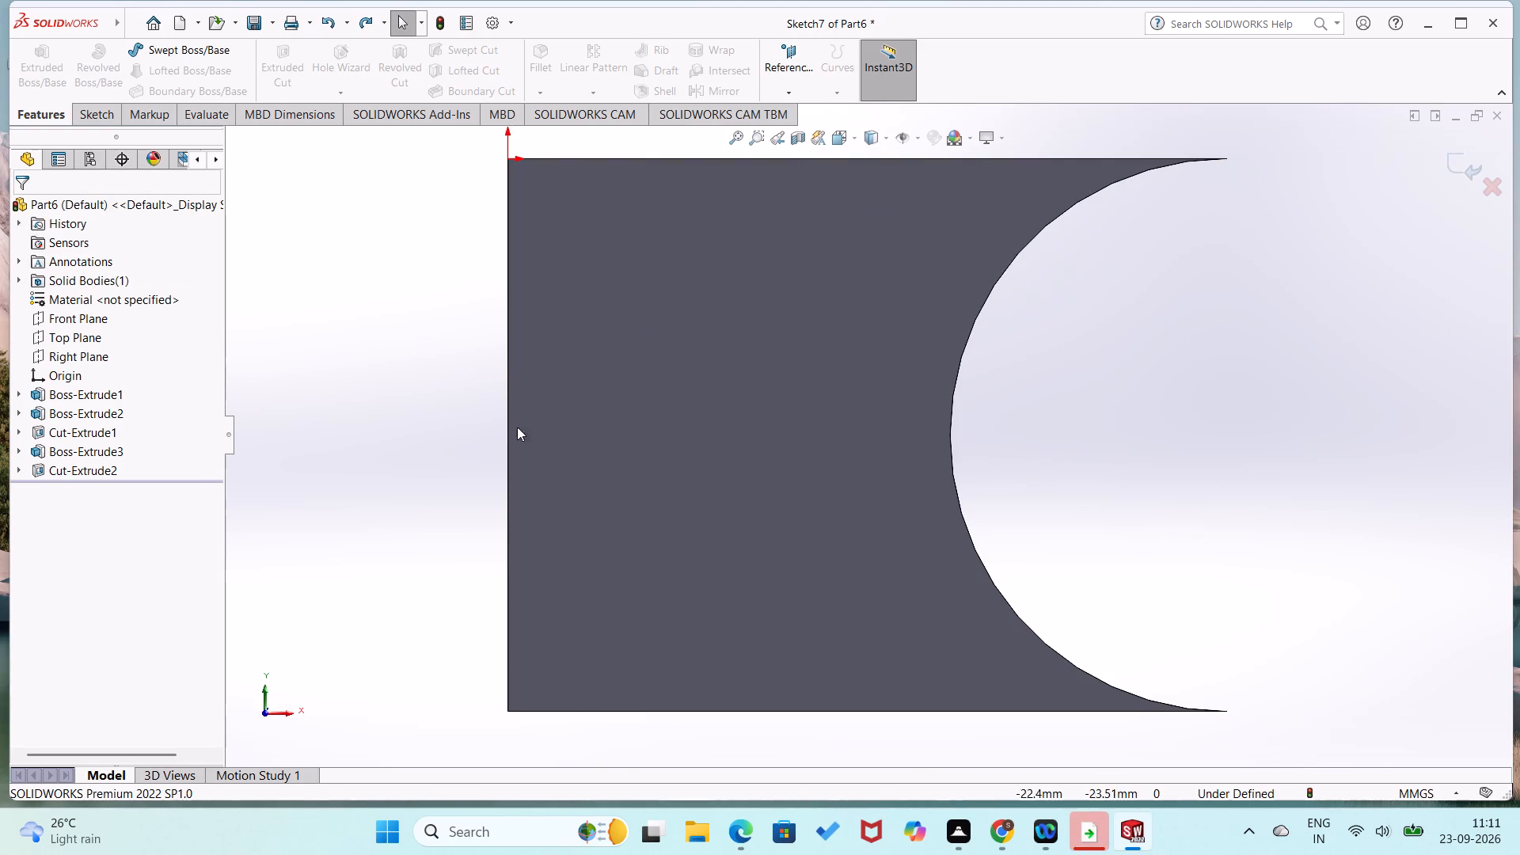
middle_drag(885, 443, 629, 381)
right_click(701, 406)
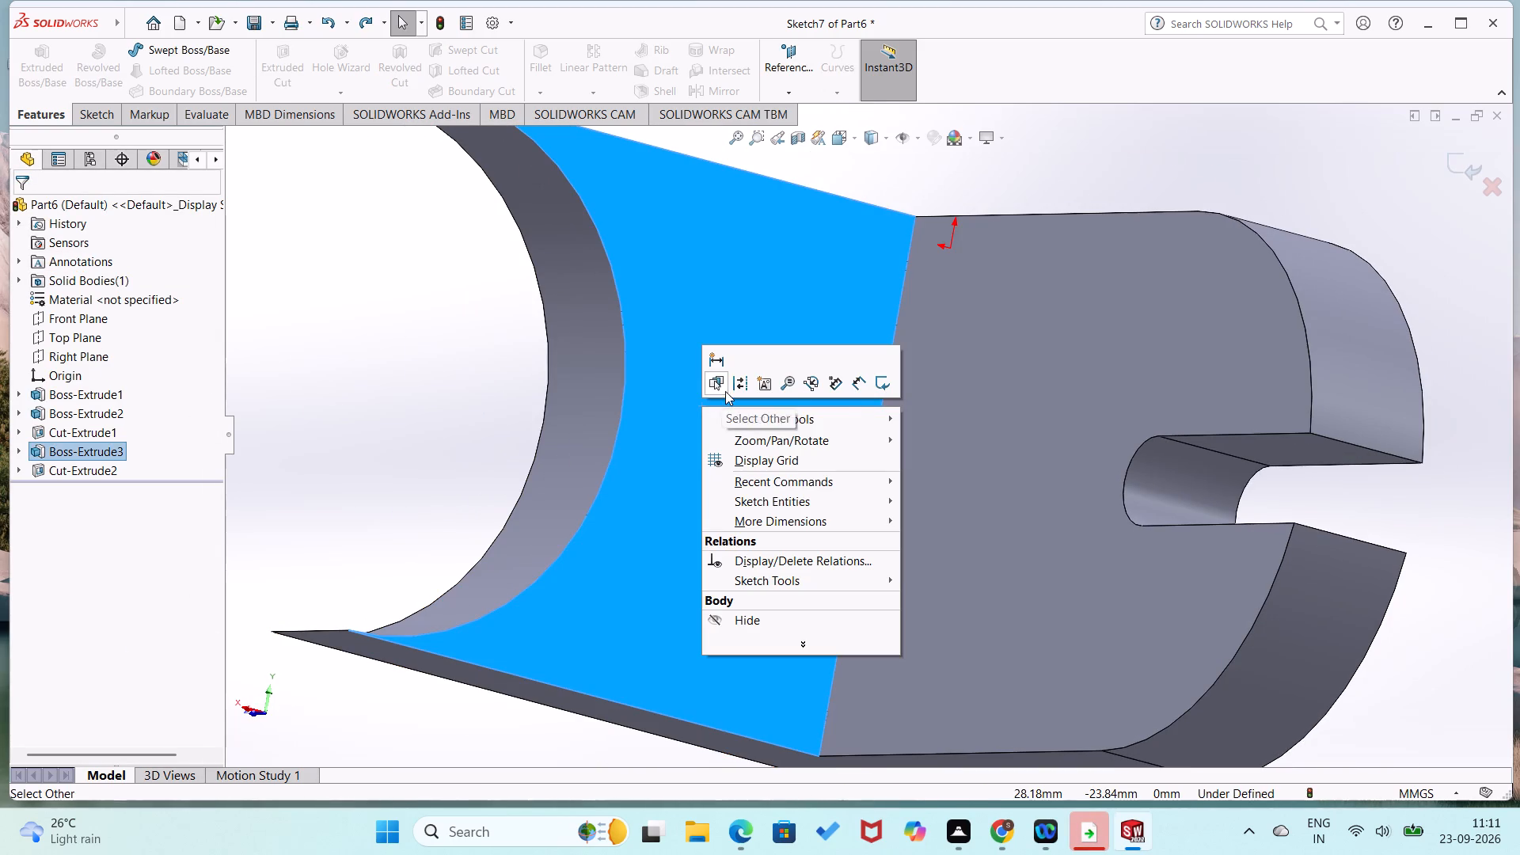
click(426, 352)
click(85, 110)
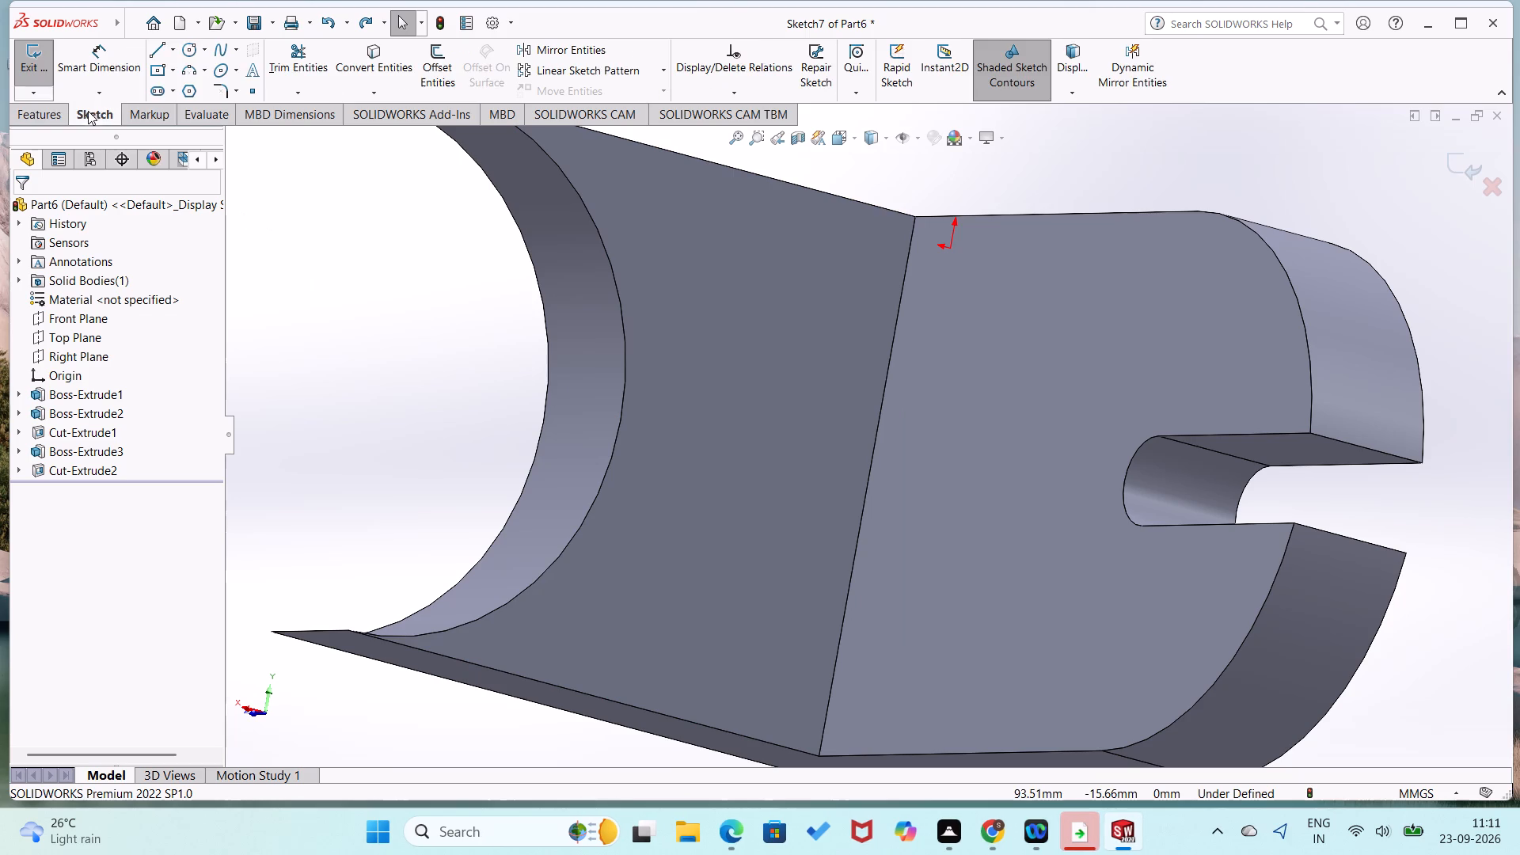
click(38, 77)
On the arm's face toward the slotted plate, sketch an about 8.6 mm vertical line, a 180° arc of about 20.5 mm radius, and a closing vertical line between the notch tips.
right_click(750, 441)
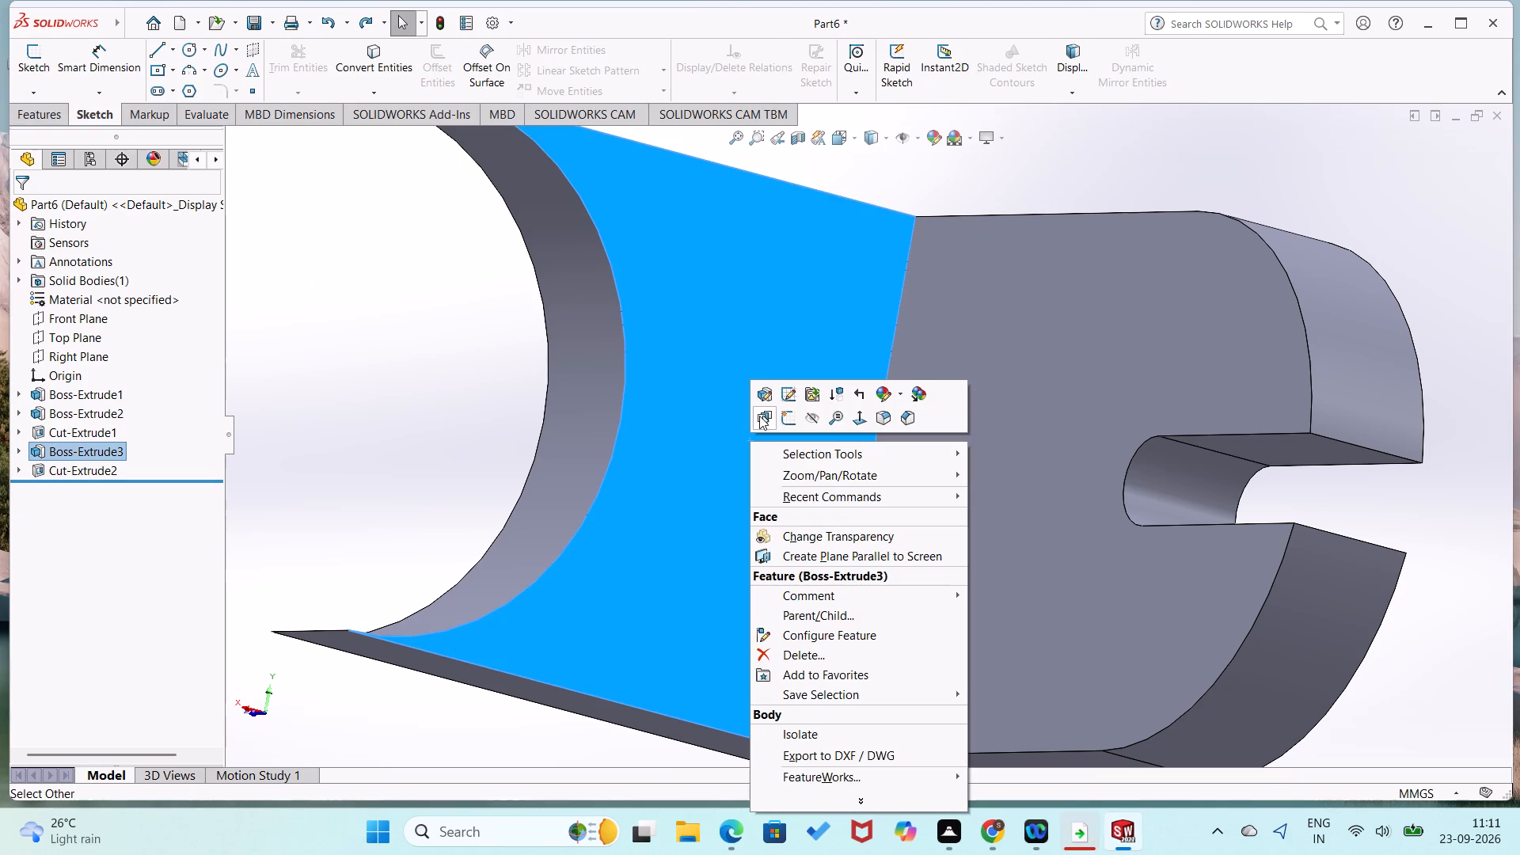
click(788, 418)
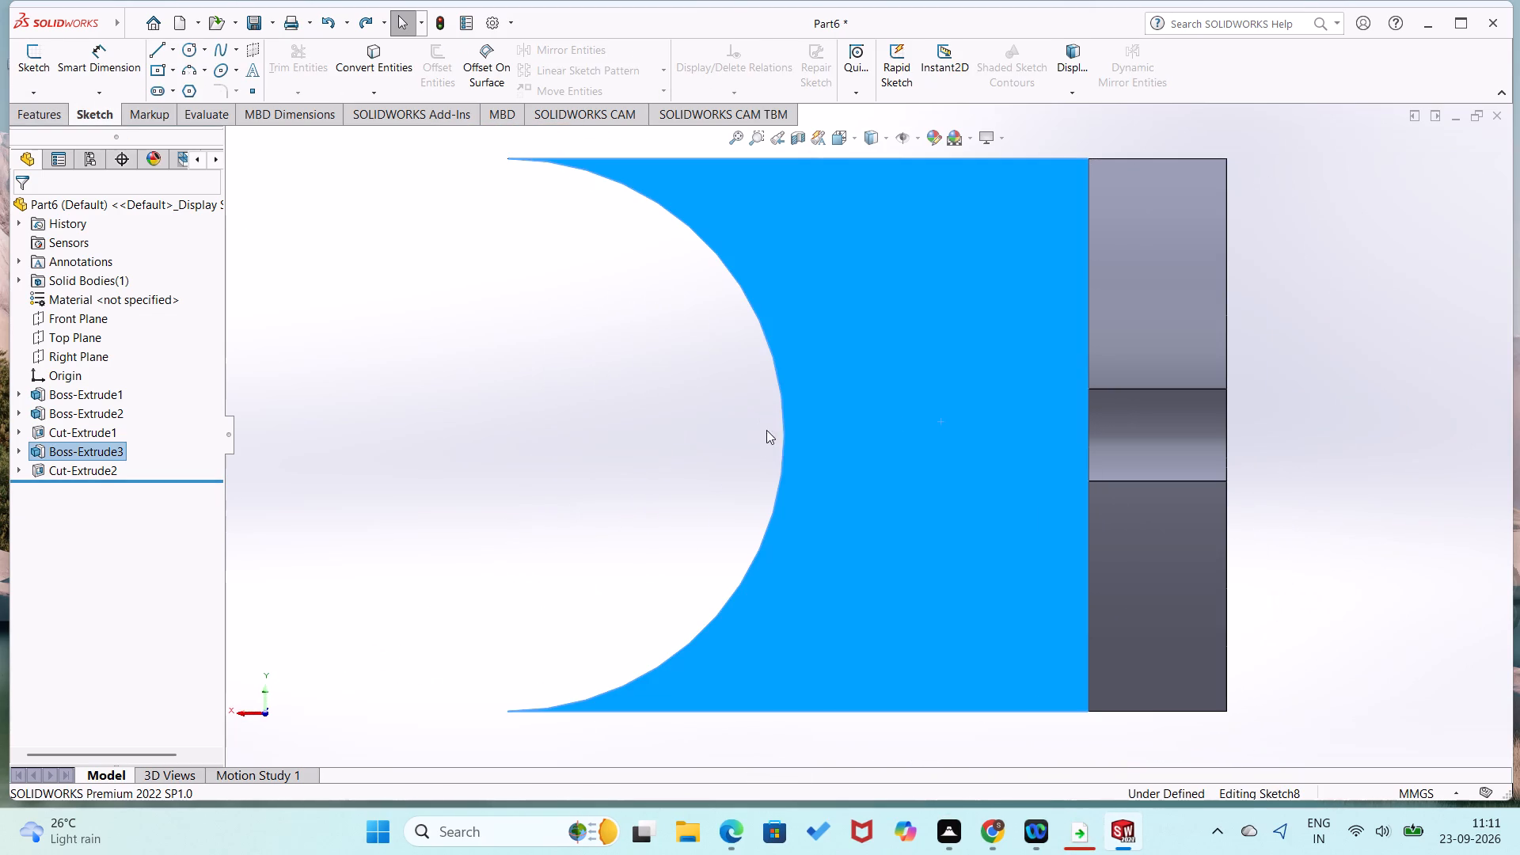
click(618, 487)
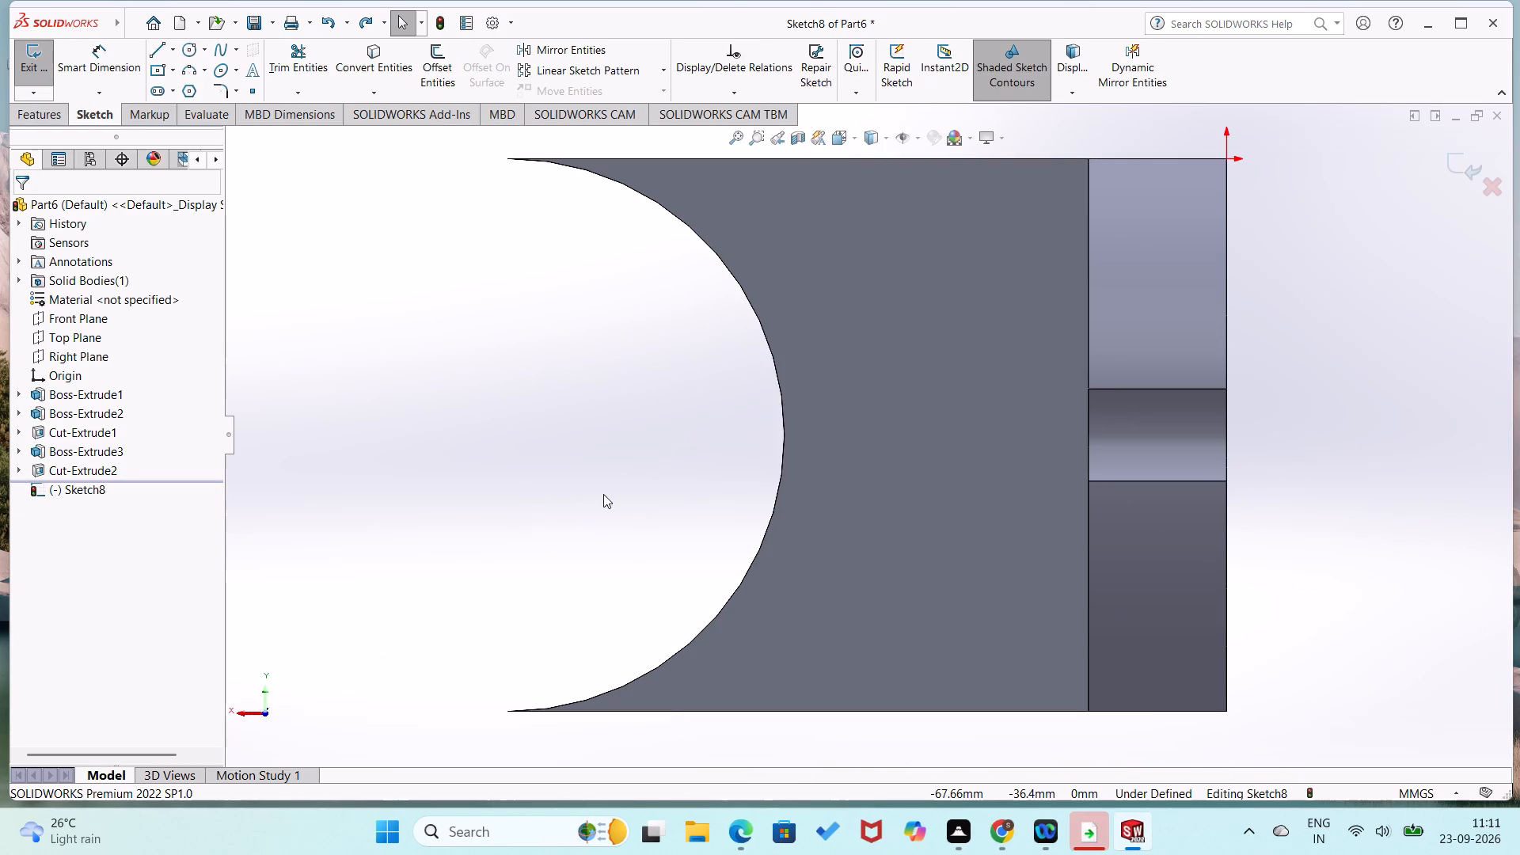
right_drag(641, 470, 488, 565)
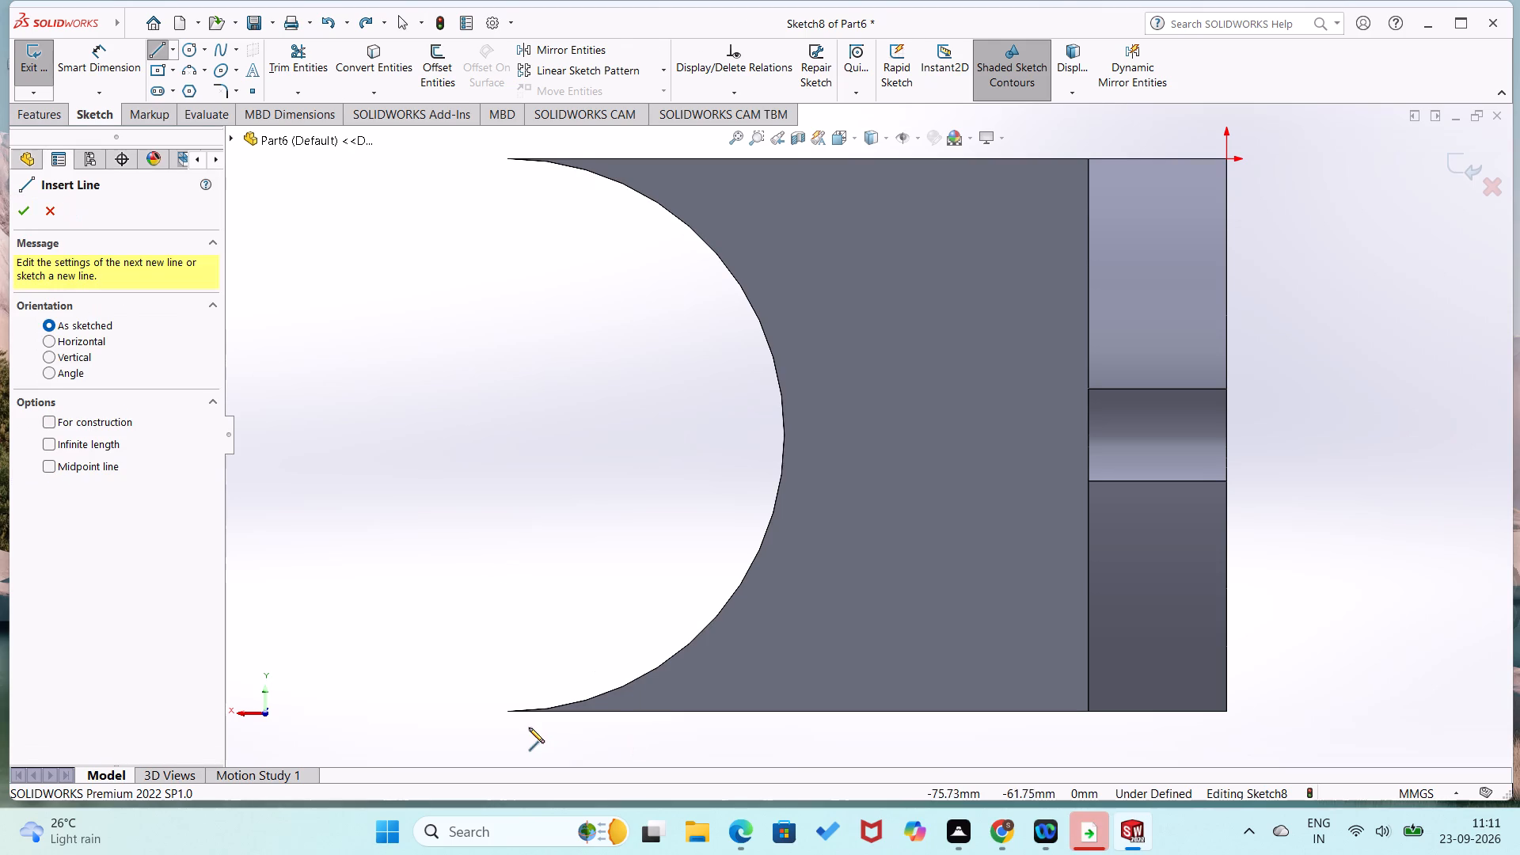
click(504, 712)
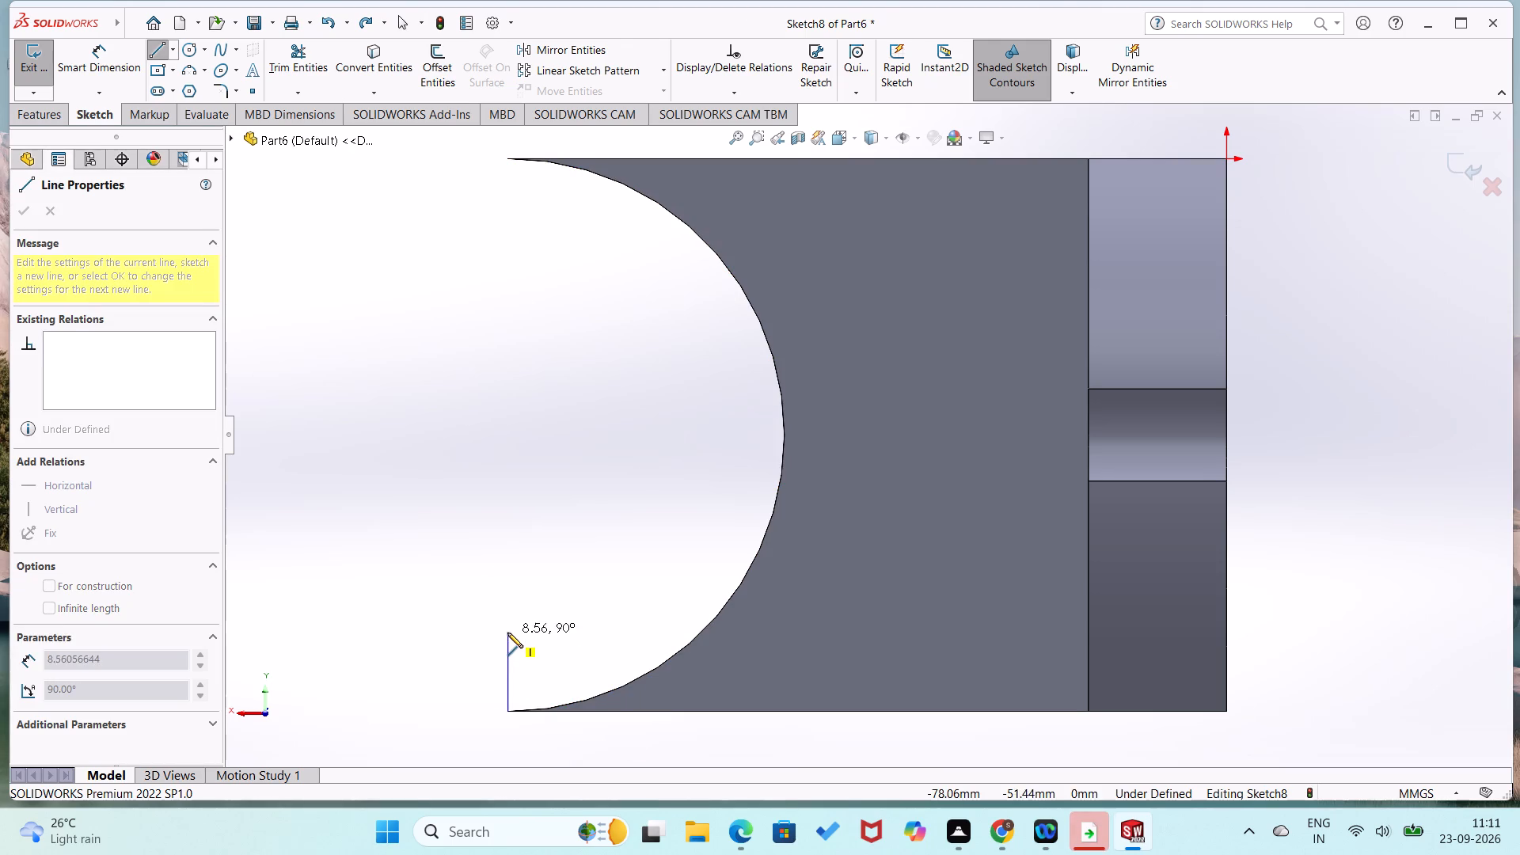
click(507, 633)
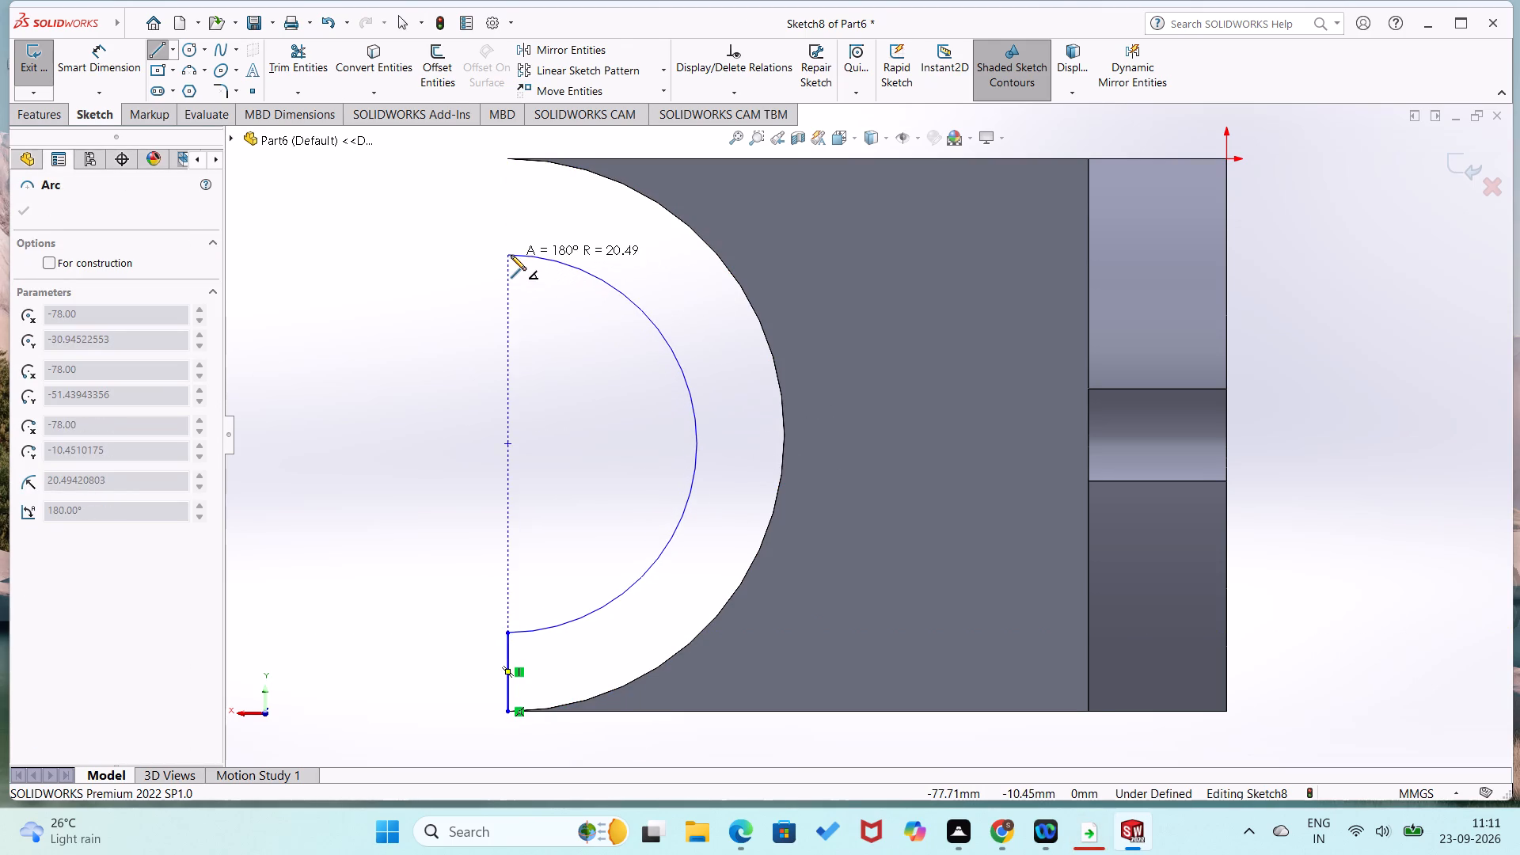
click(511, 255)
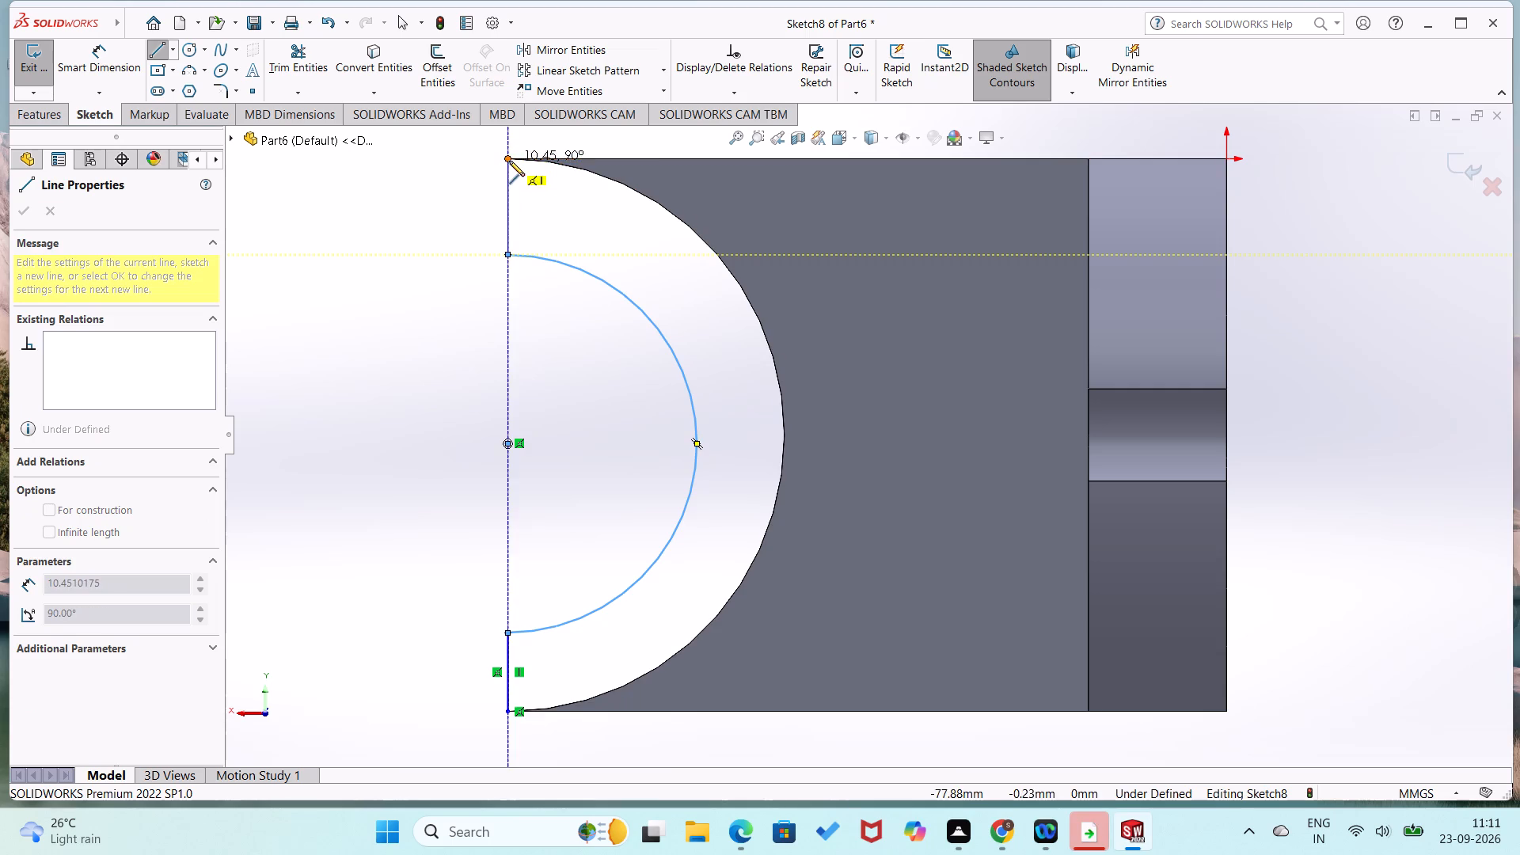
click(509, 161)
Dimension the inner arc's radius at 15 mm.
right_drag(410, 357, 467, 229)
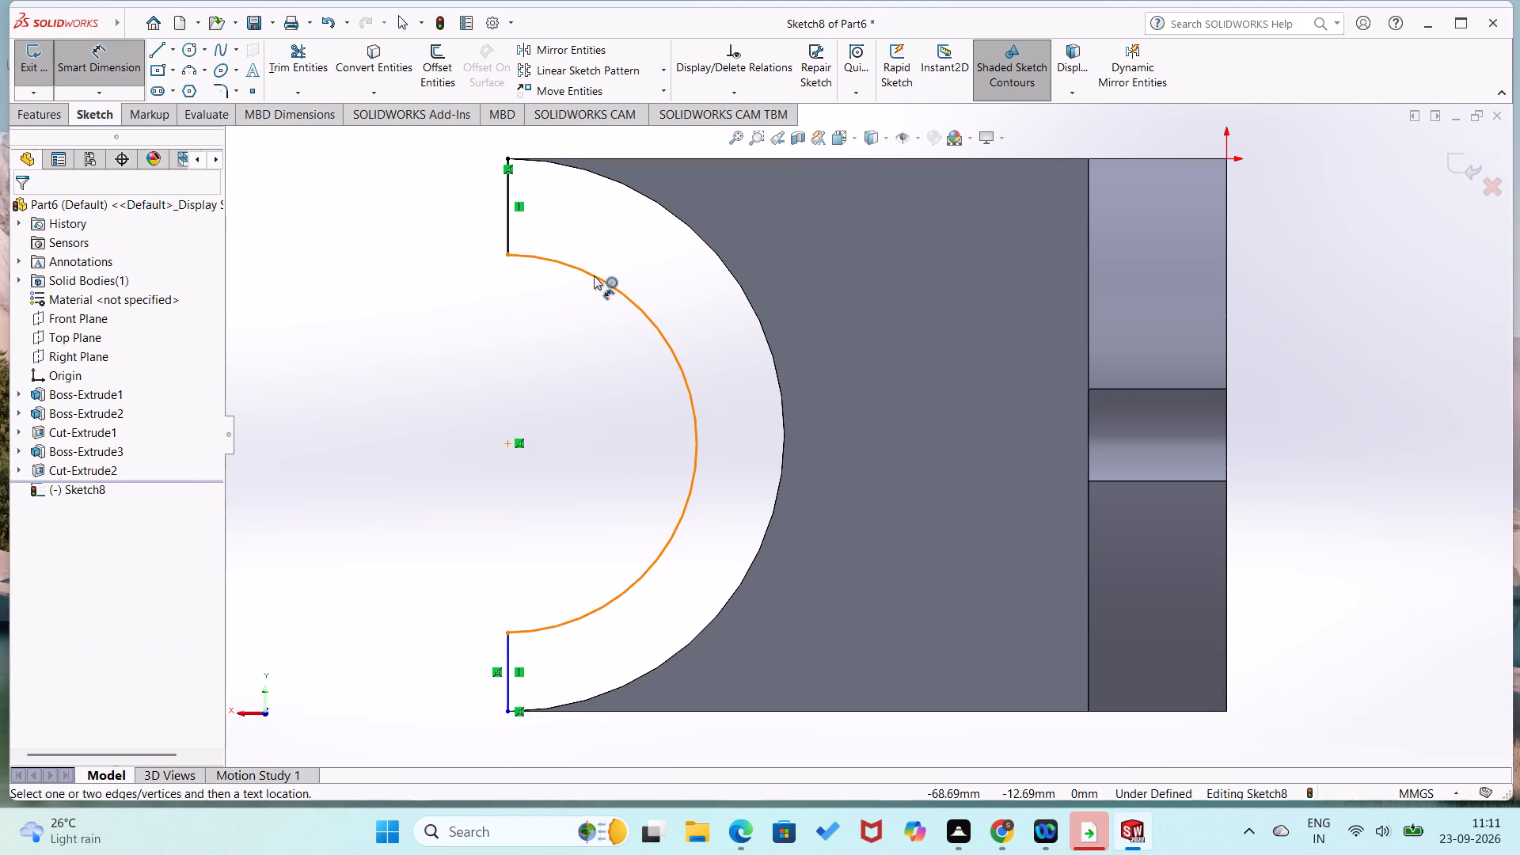
click(595, 275)
click(546, 309)
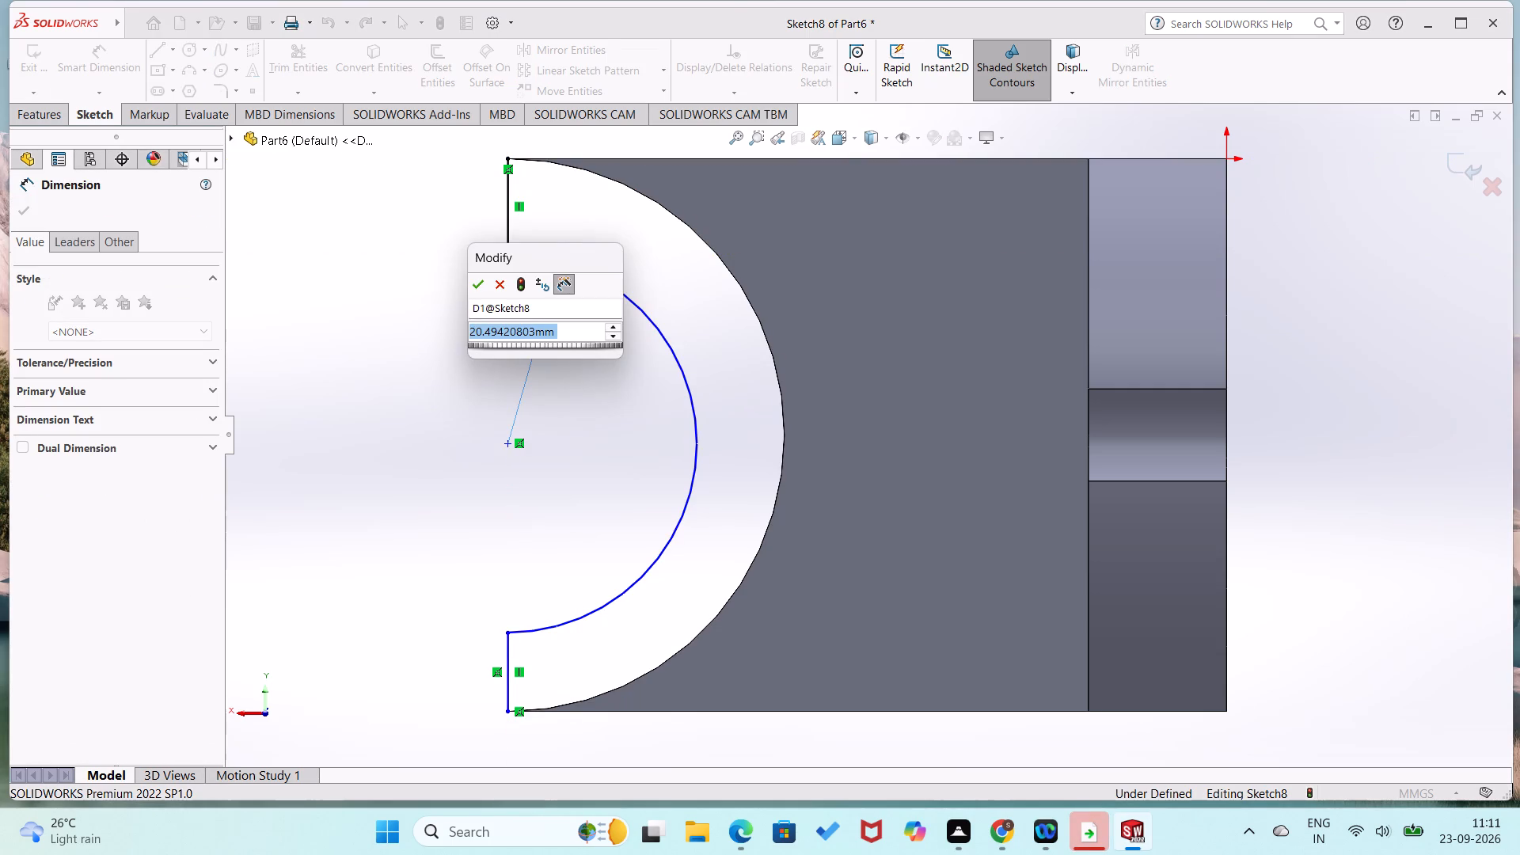
text(15)
key(Return)
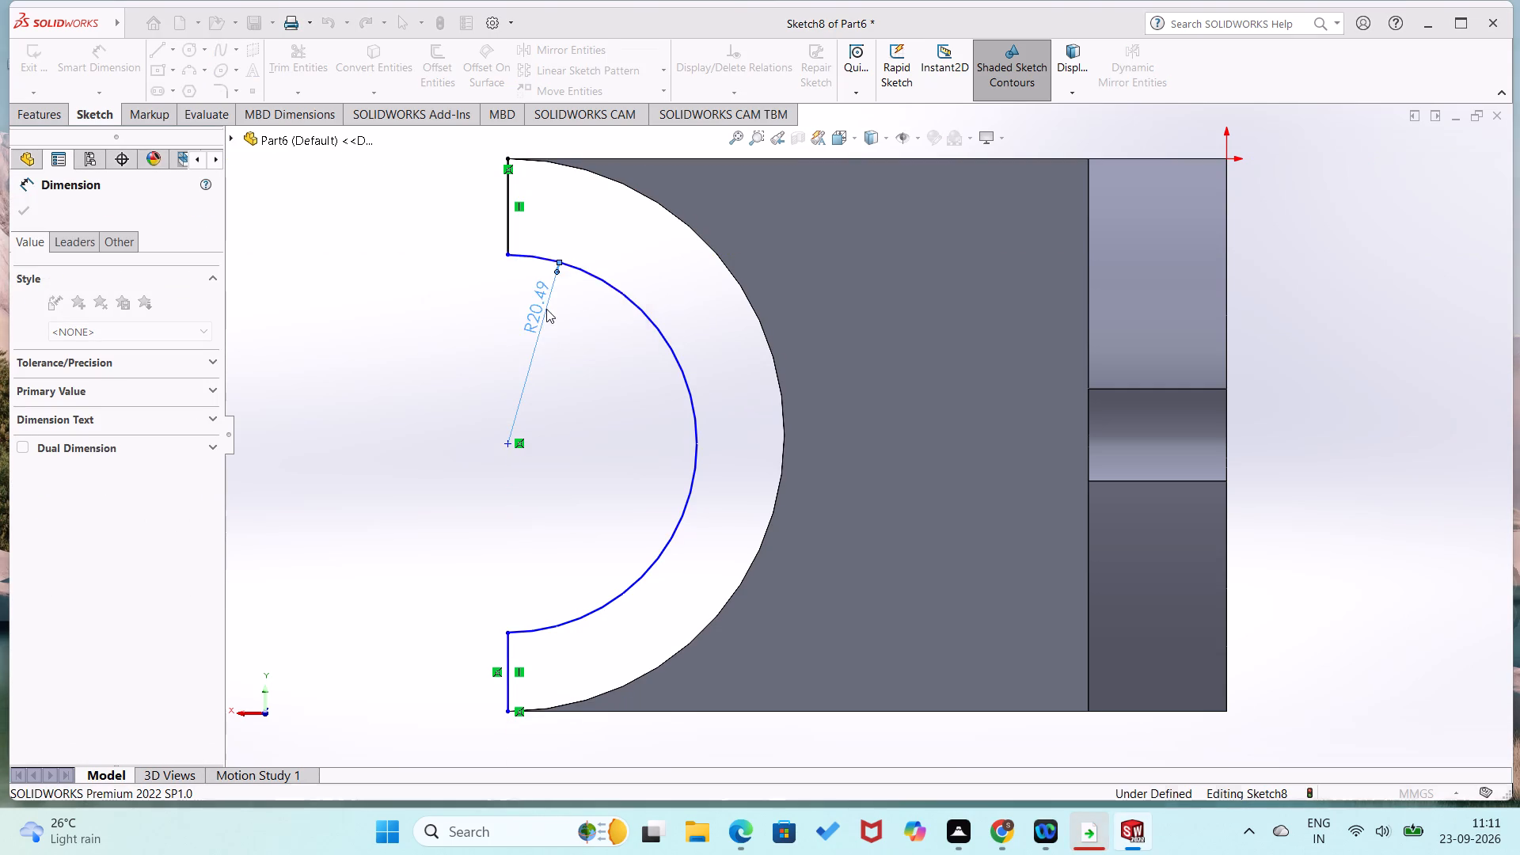
Dimension the lower vertical line at 15 mm.
click(510, 650)
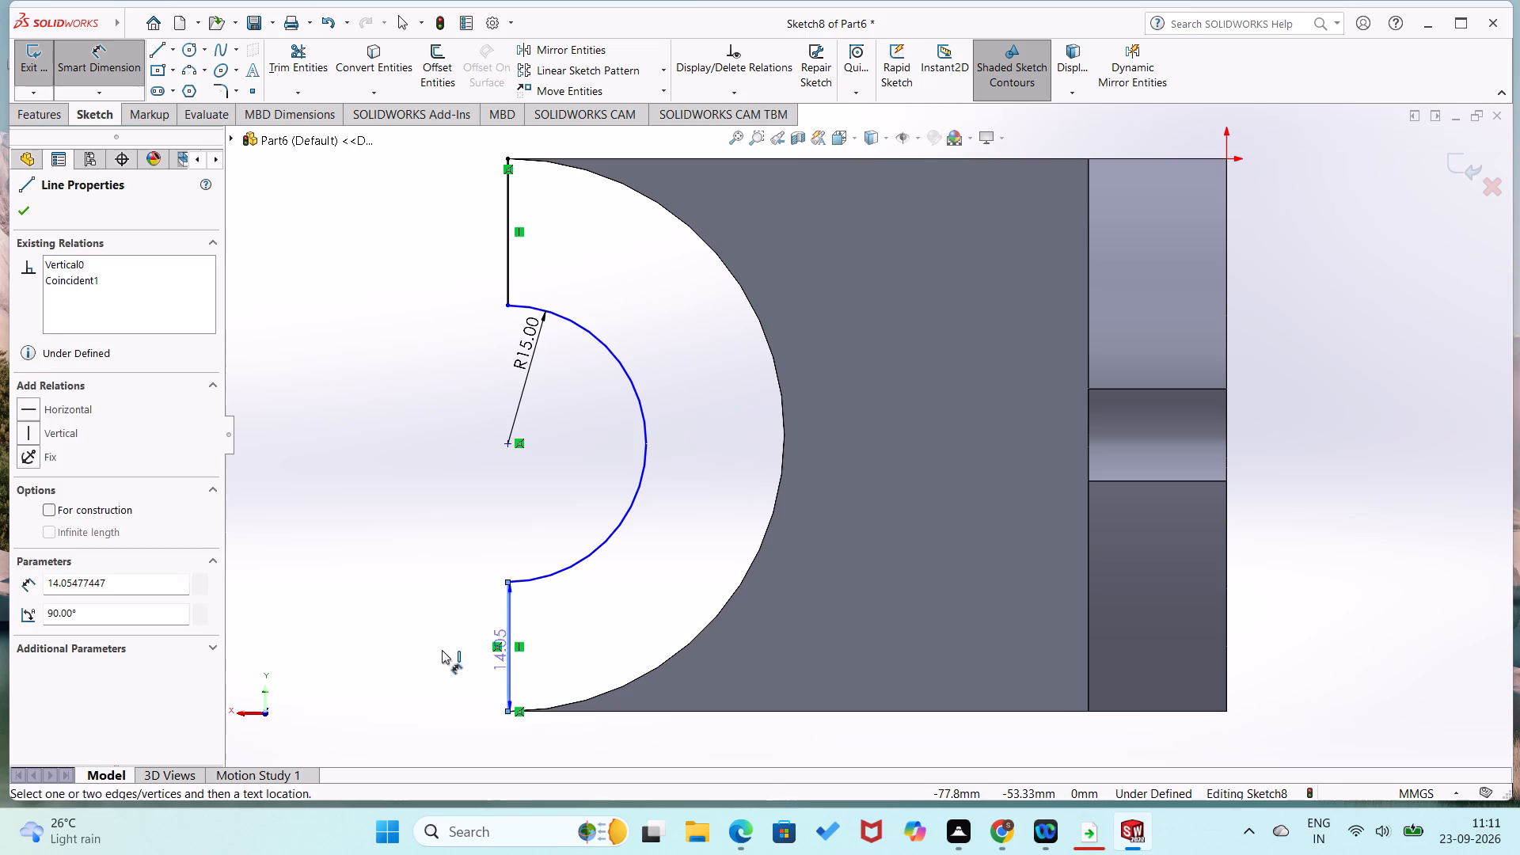
click(442, 650)
text(15)
key(Return)
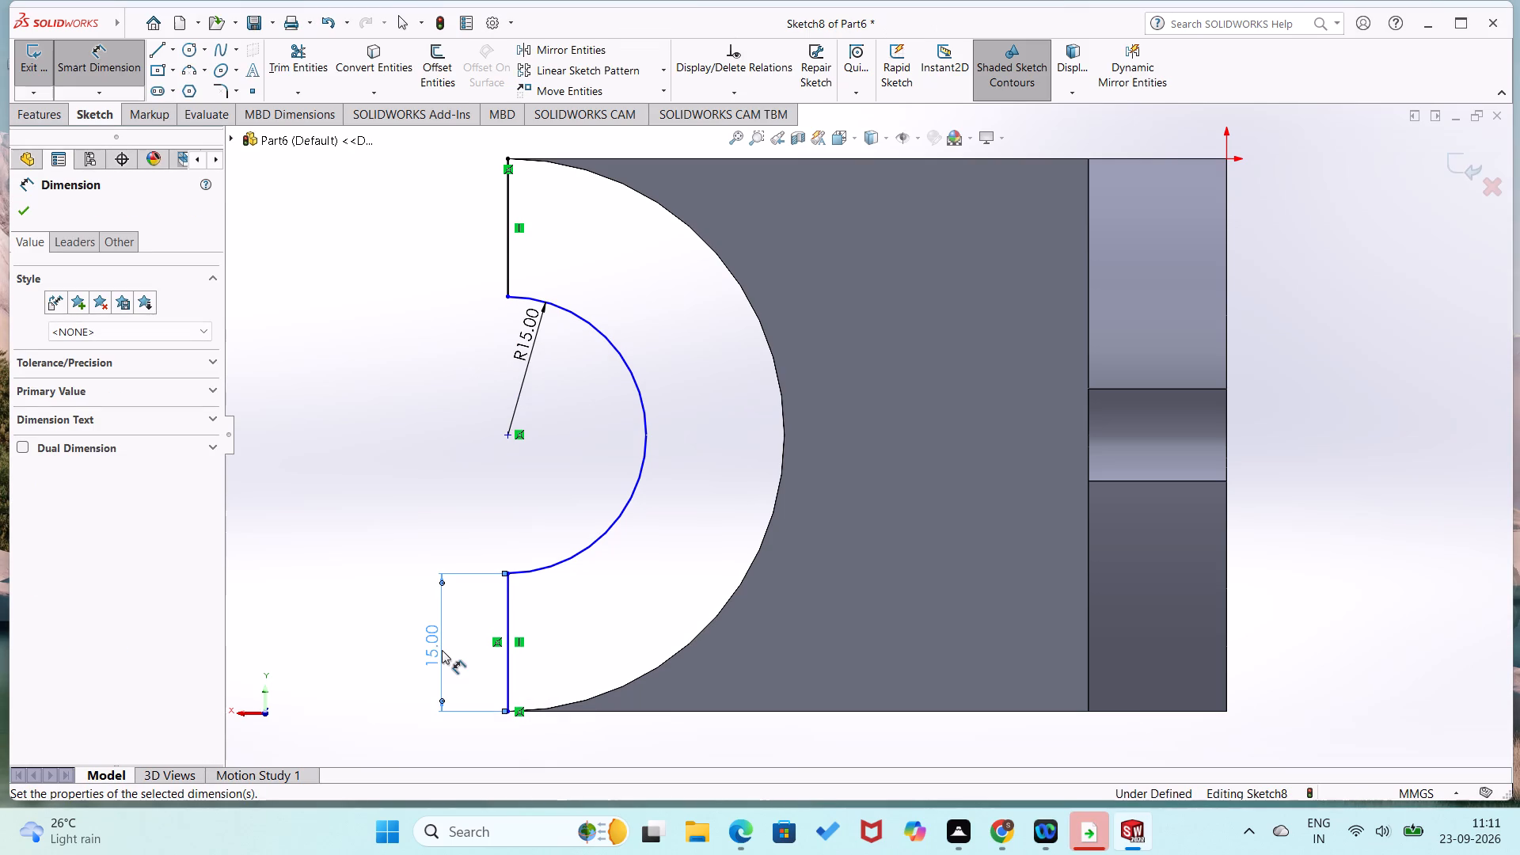
Dimension the upper vertical line's length.
click(511, 248)
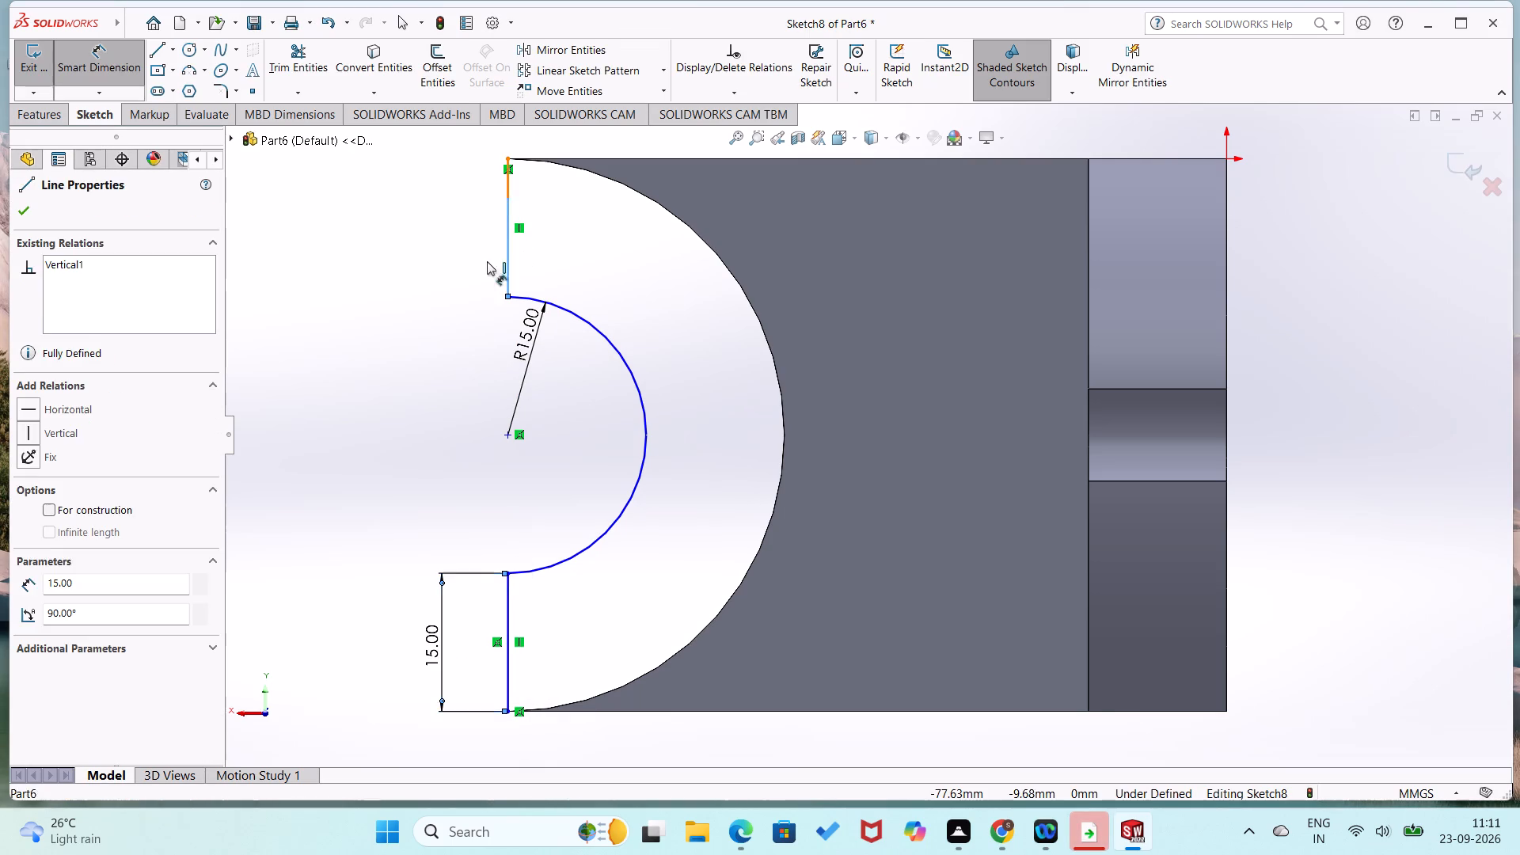
click(478, 264)
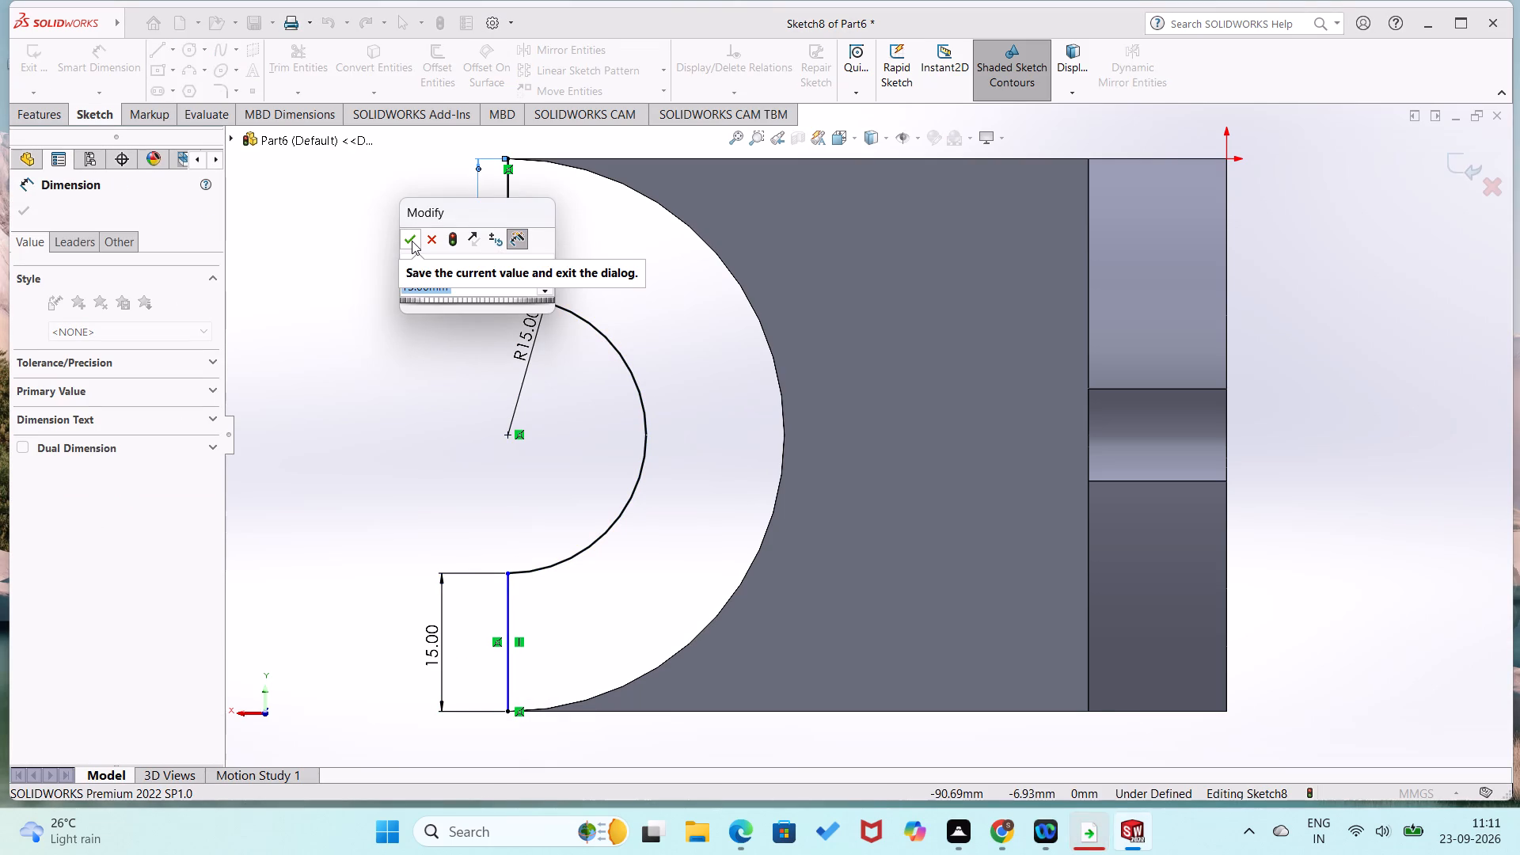
click(428, 235)
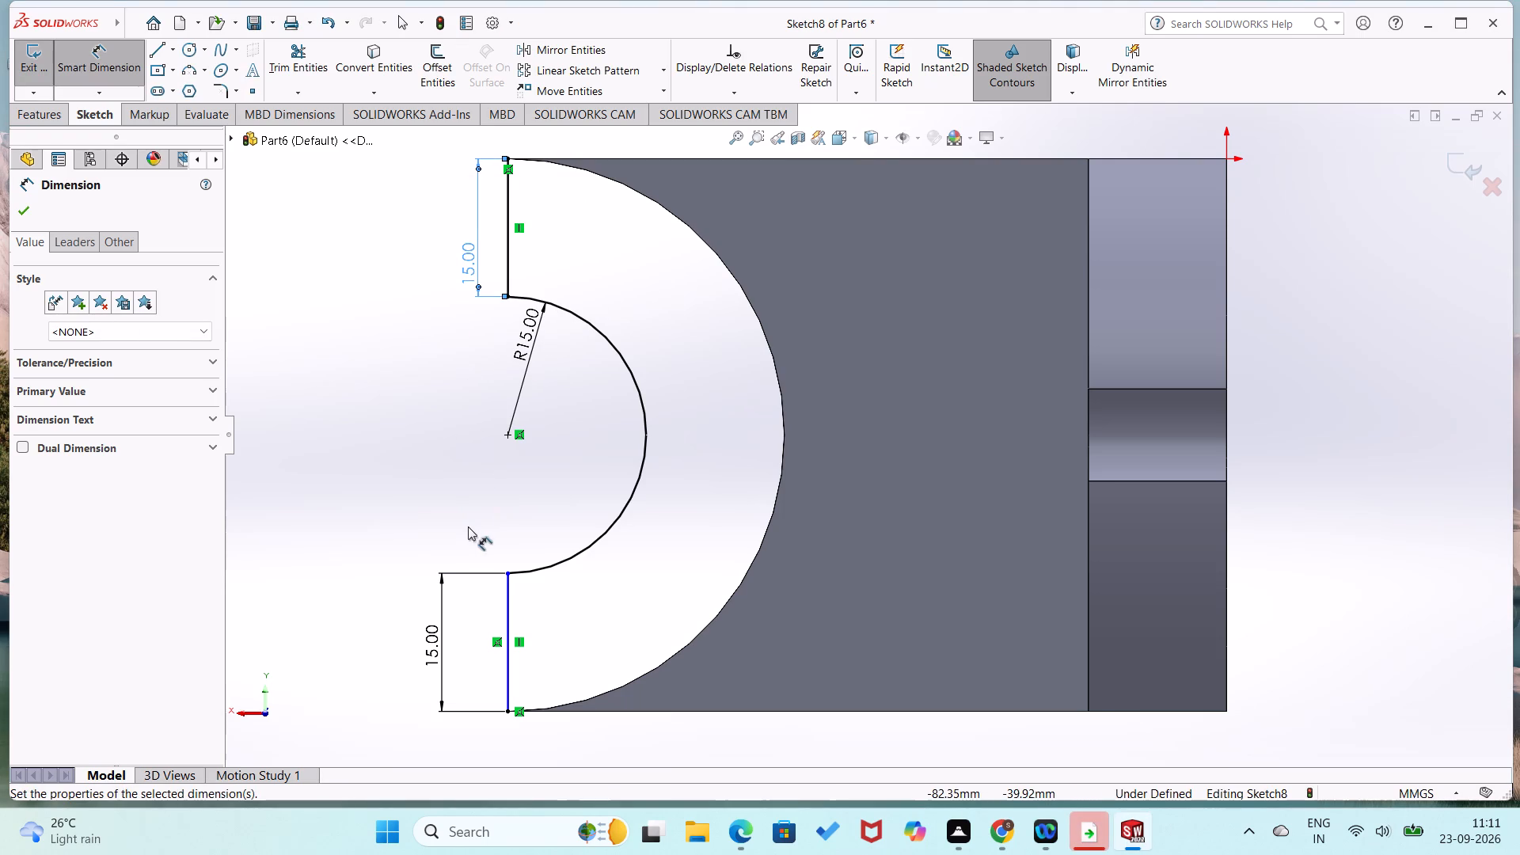
Close the profile with a tangent arc along the notch's curved edge, from the lower notch tip to the upper one.
right_drag(453, 457, 378, 503)
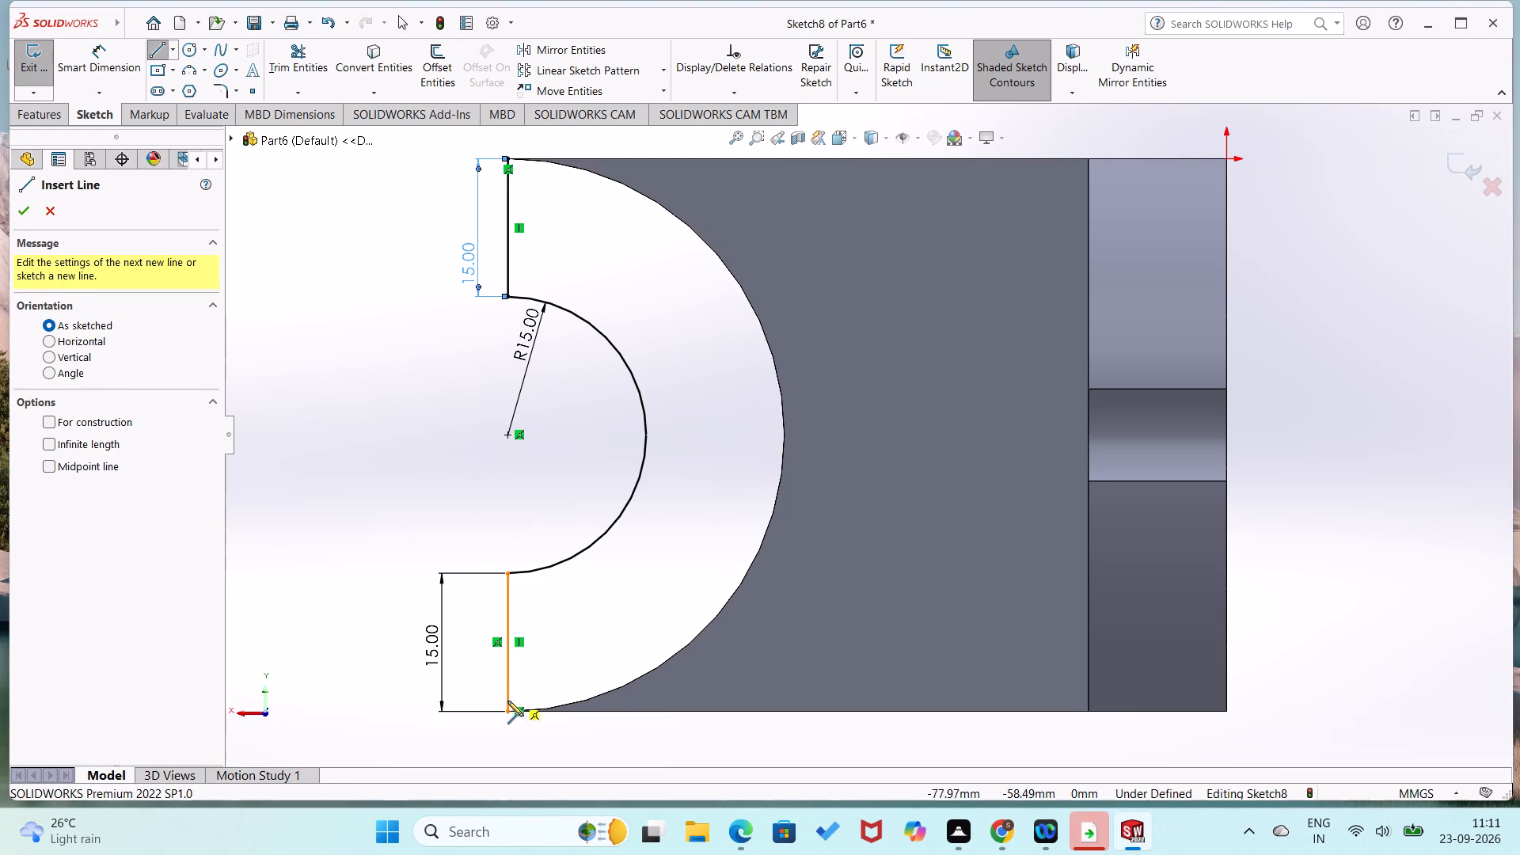
drag(507, 710, 515, 708)
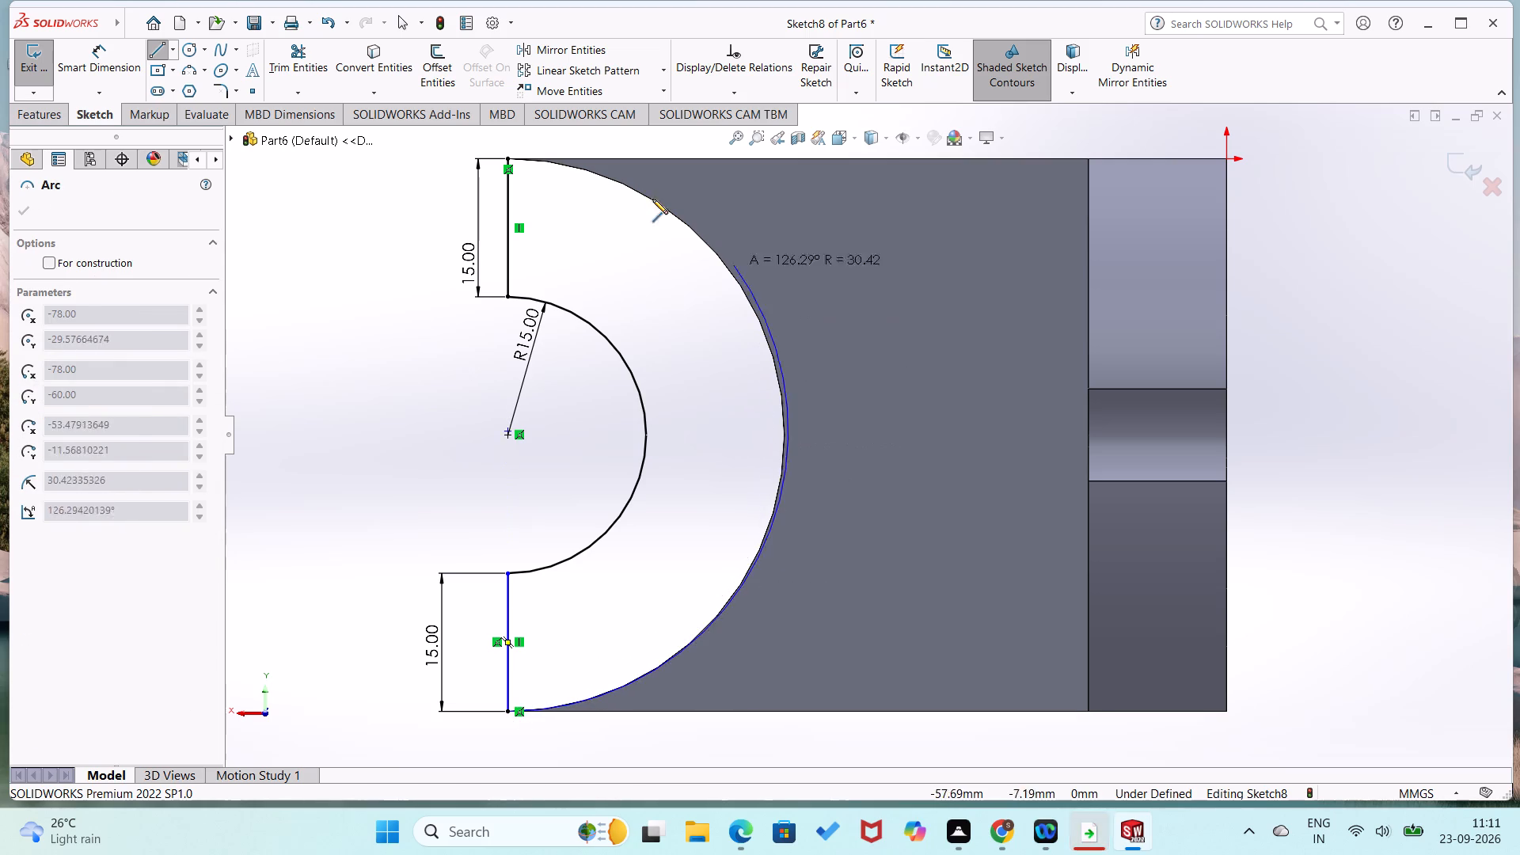
click(505, 158)
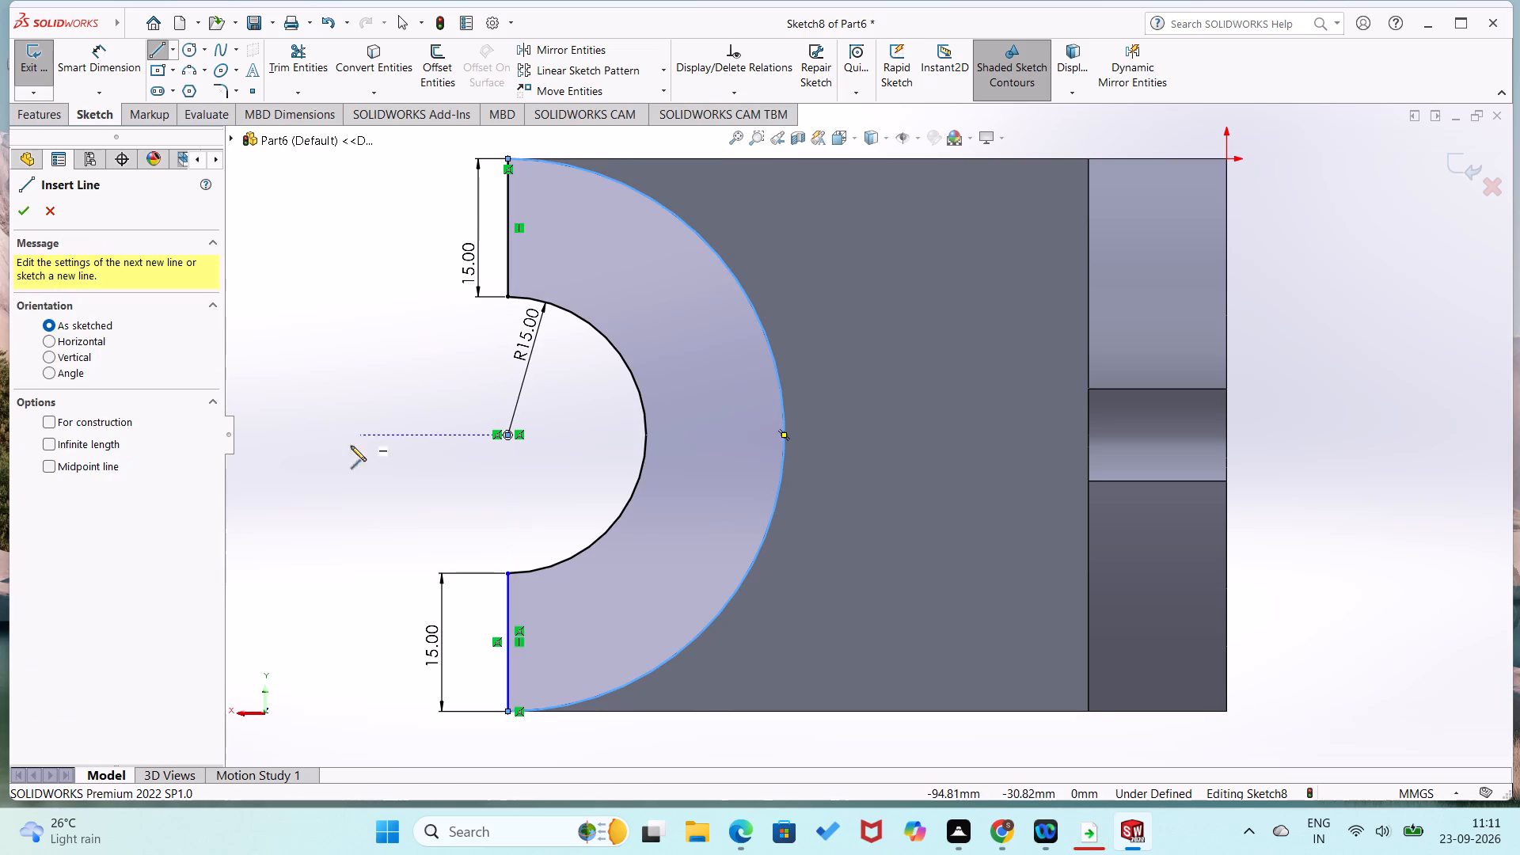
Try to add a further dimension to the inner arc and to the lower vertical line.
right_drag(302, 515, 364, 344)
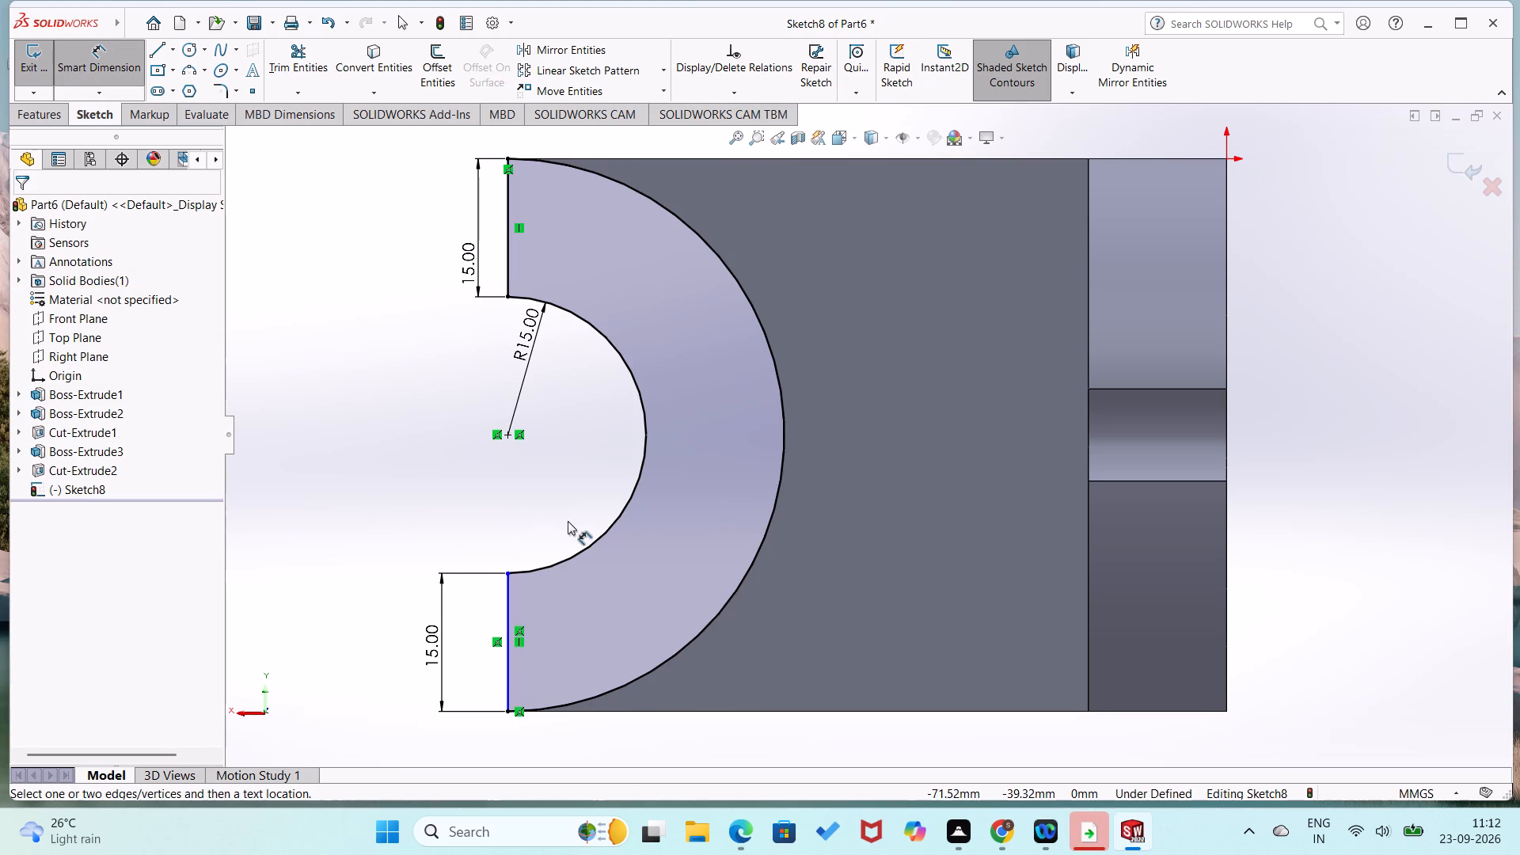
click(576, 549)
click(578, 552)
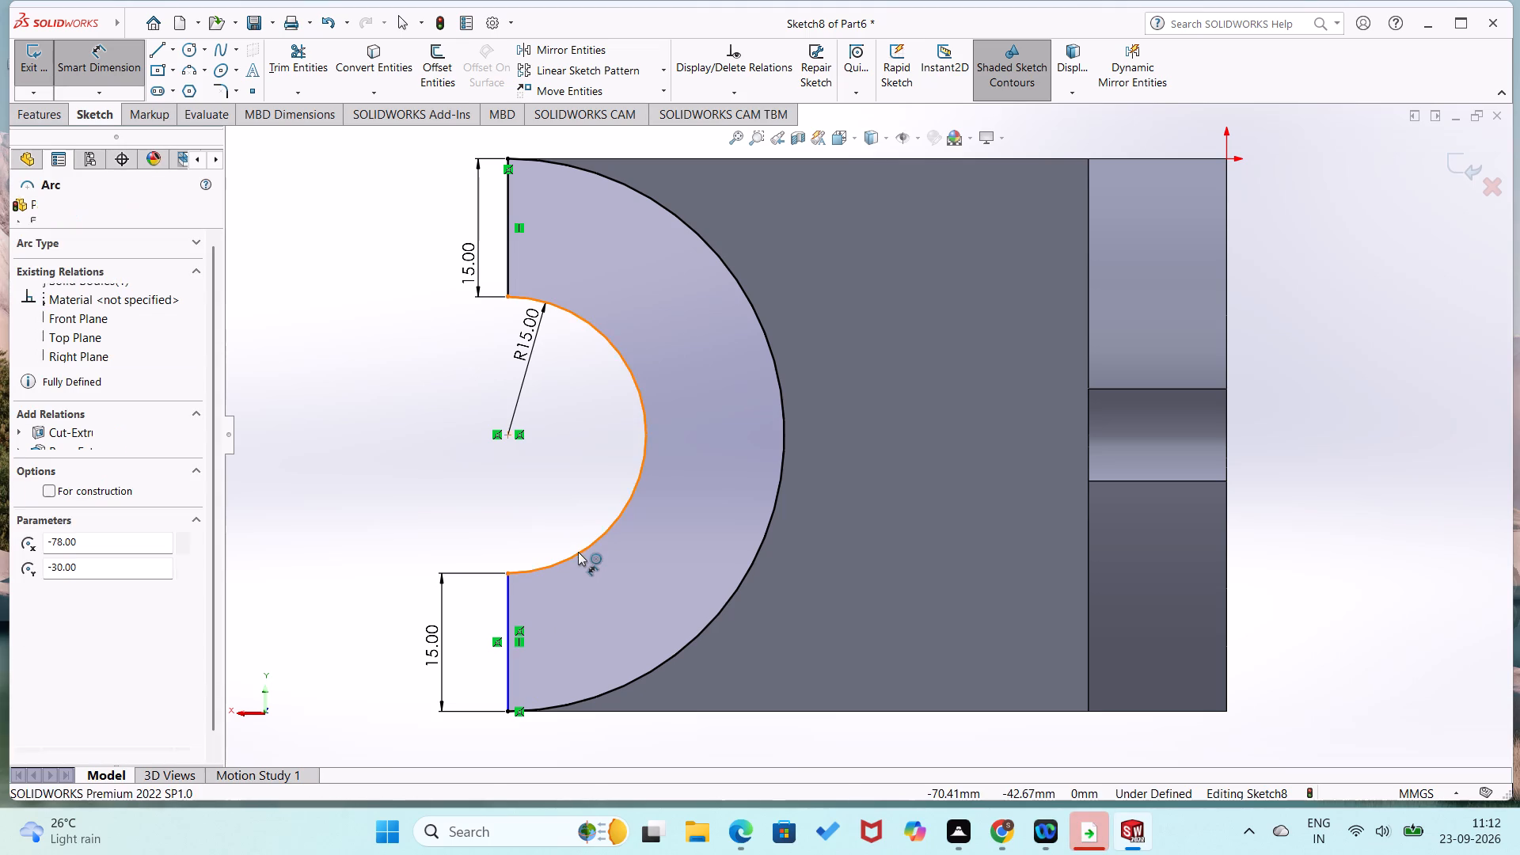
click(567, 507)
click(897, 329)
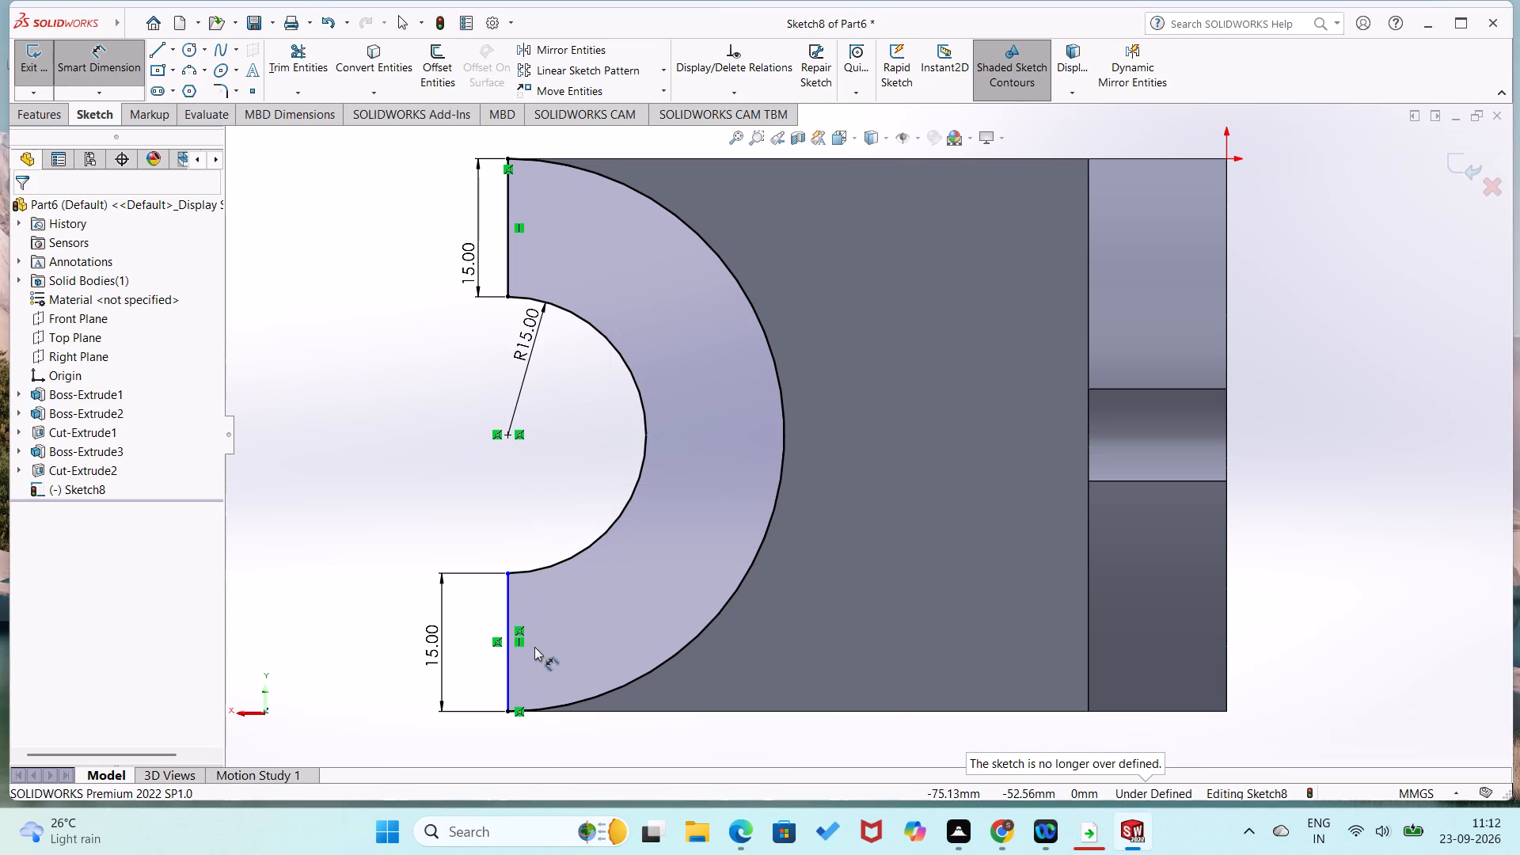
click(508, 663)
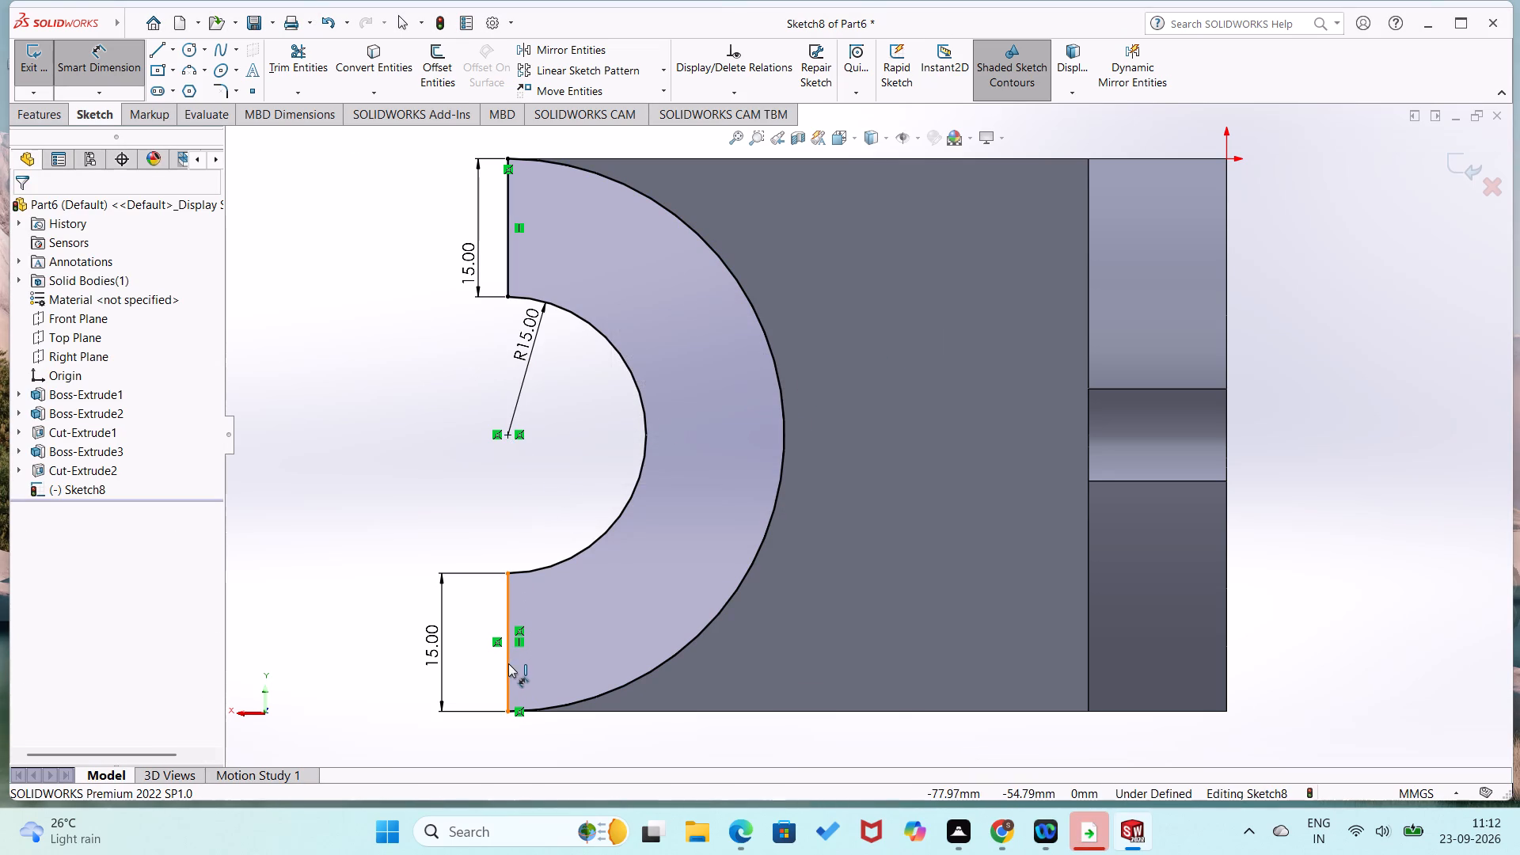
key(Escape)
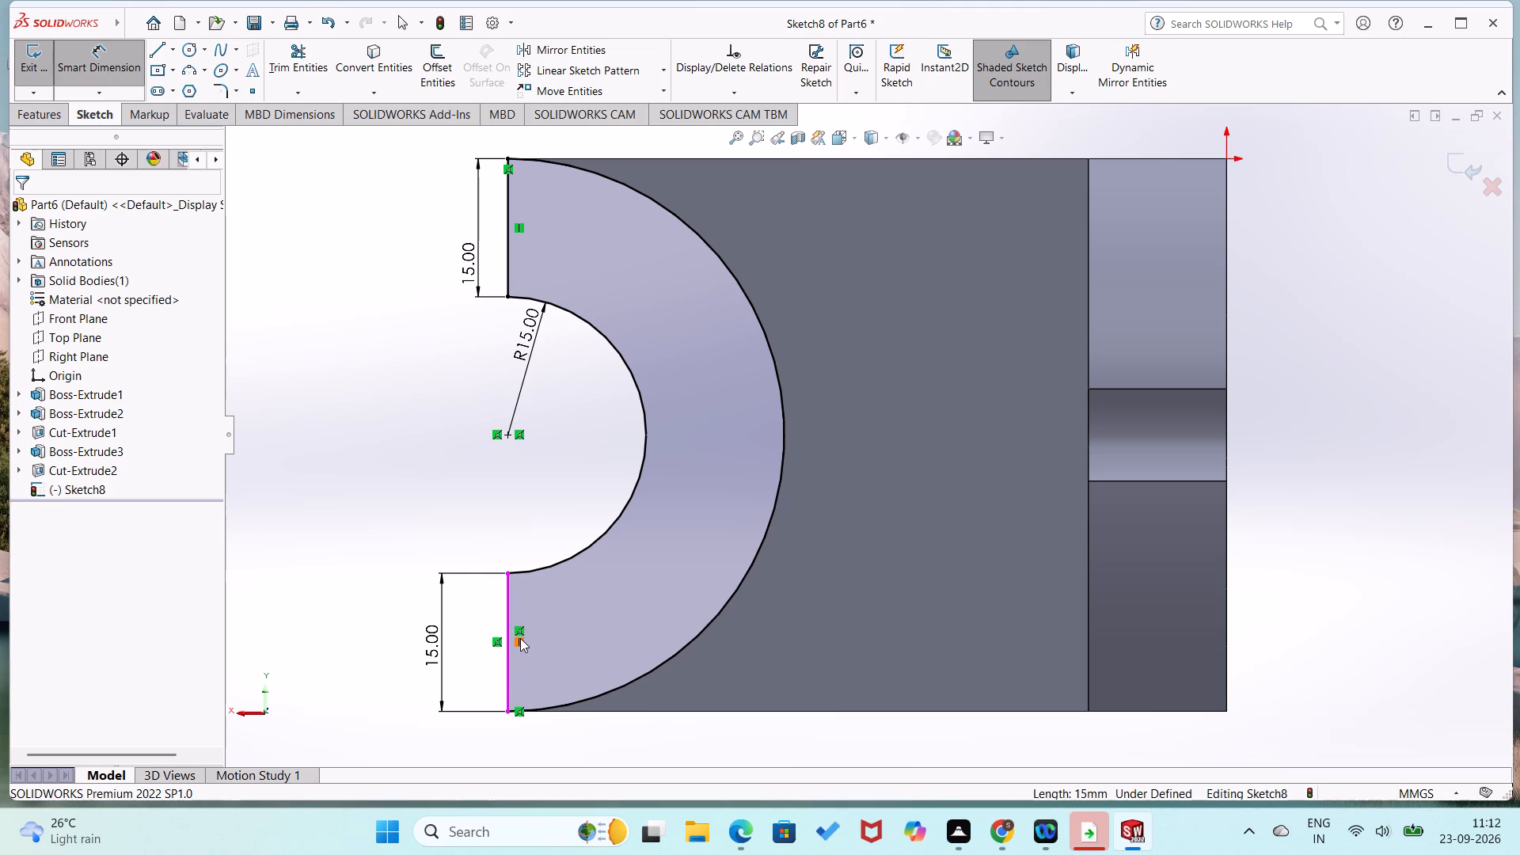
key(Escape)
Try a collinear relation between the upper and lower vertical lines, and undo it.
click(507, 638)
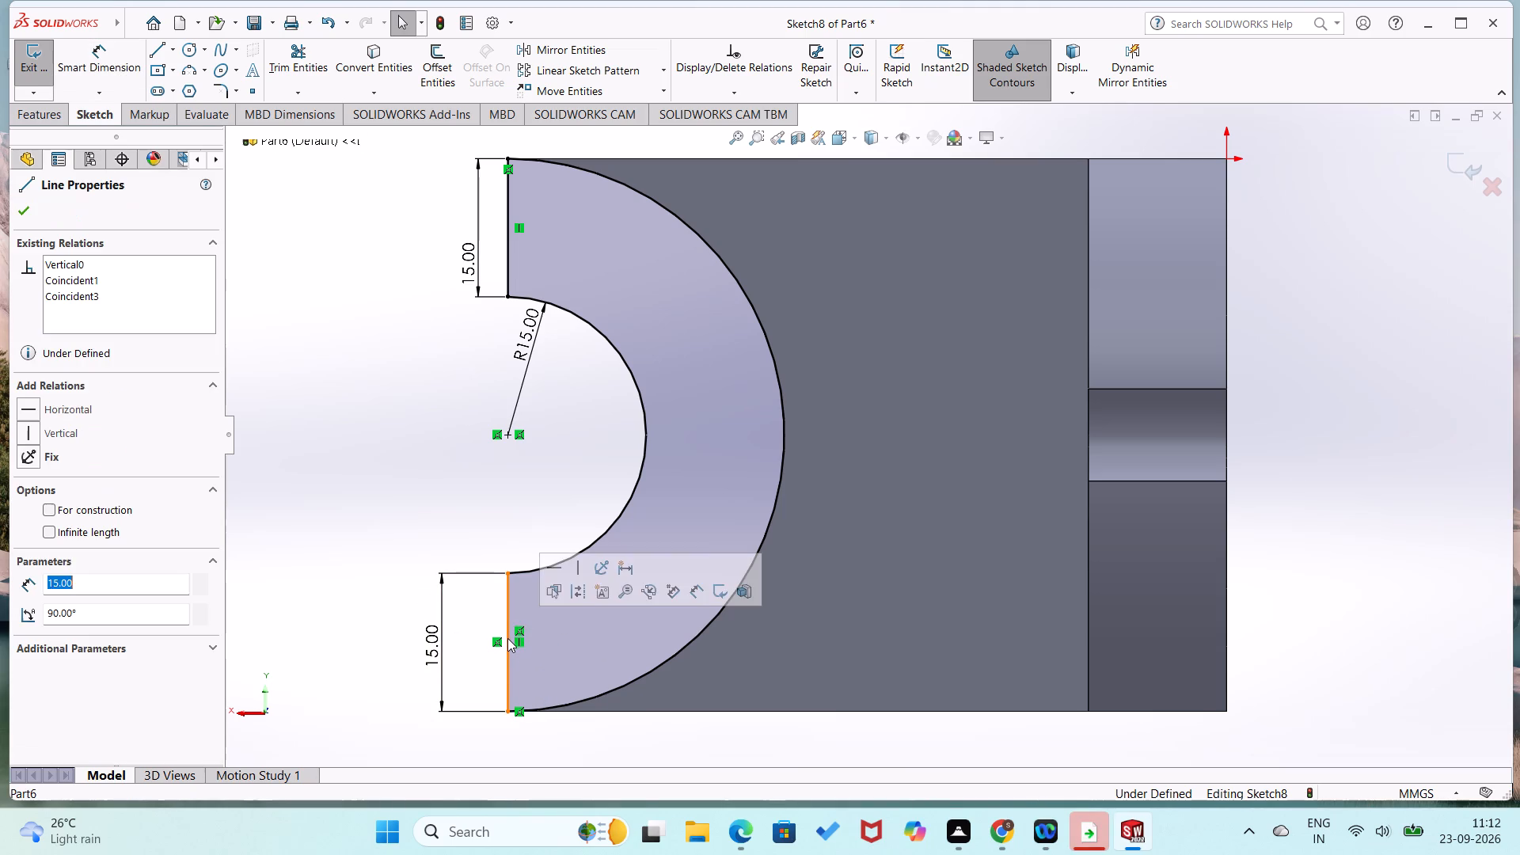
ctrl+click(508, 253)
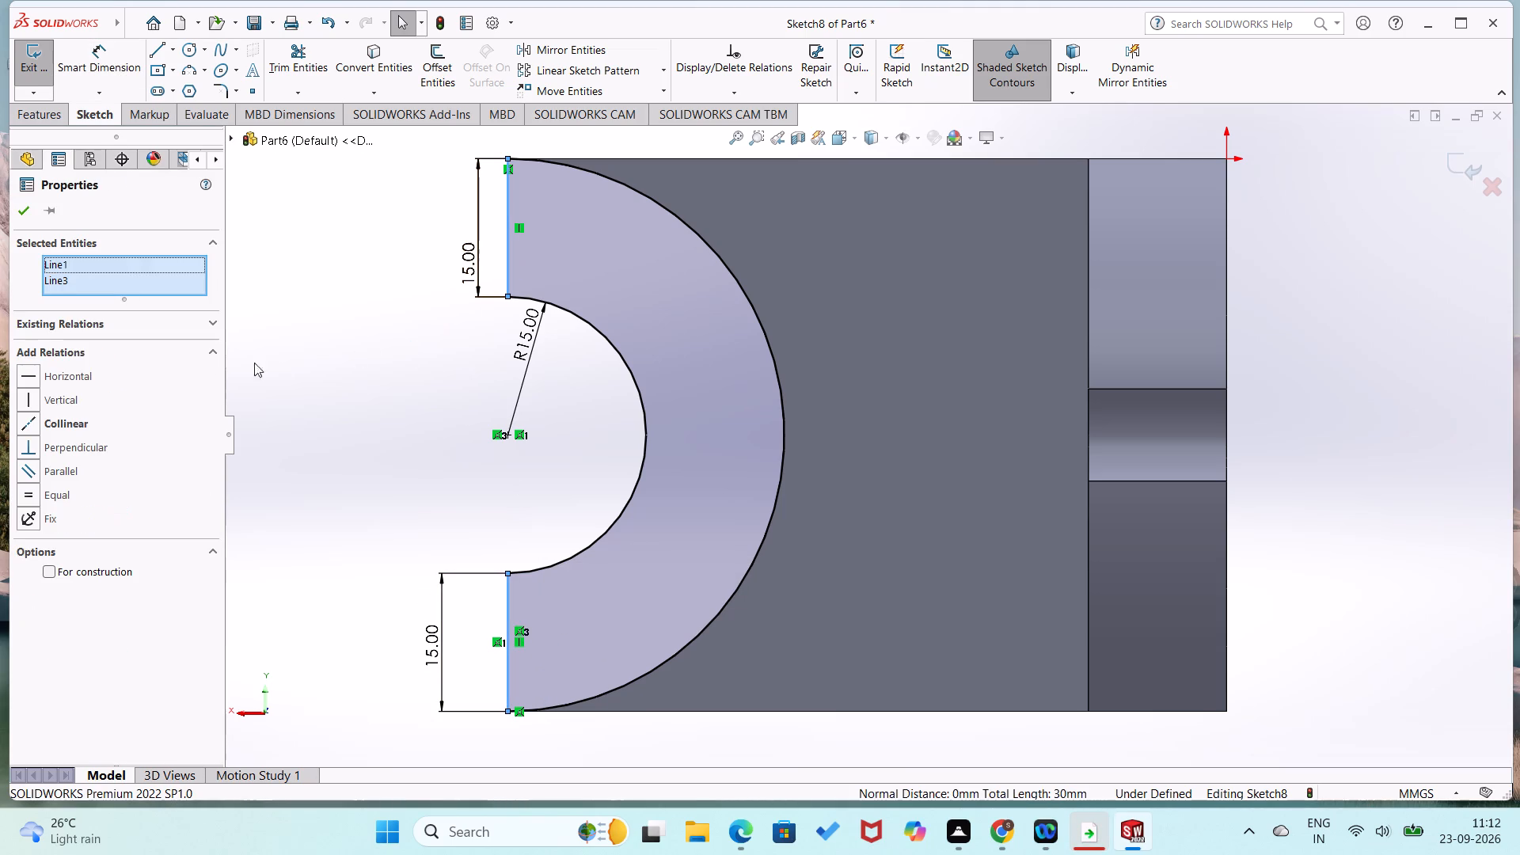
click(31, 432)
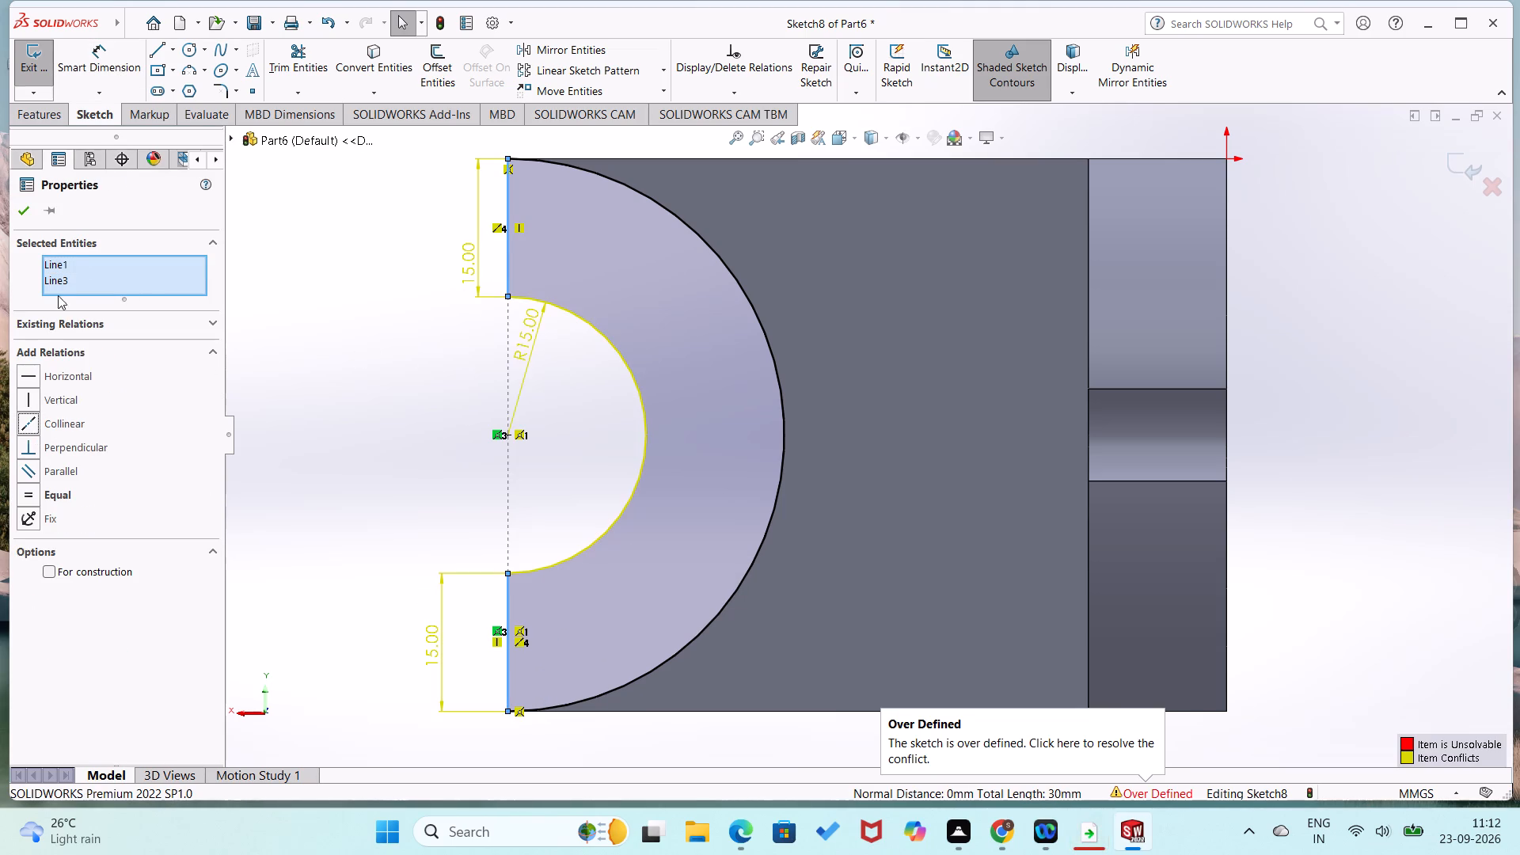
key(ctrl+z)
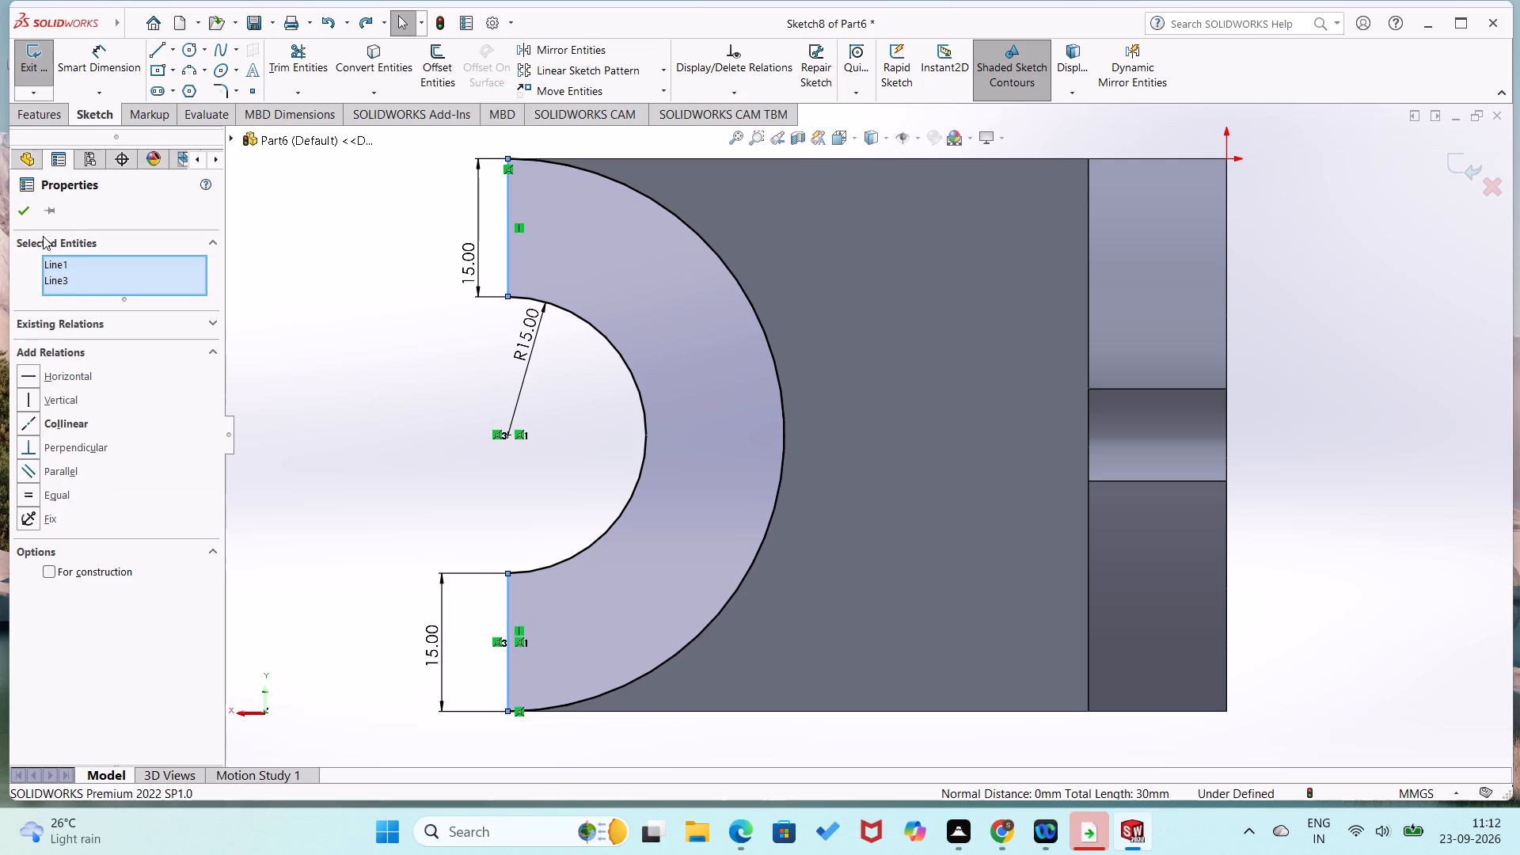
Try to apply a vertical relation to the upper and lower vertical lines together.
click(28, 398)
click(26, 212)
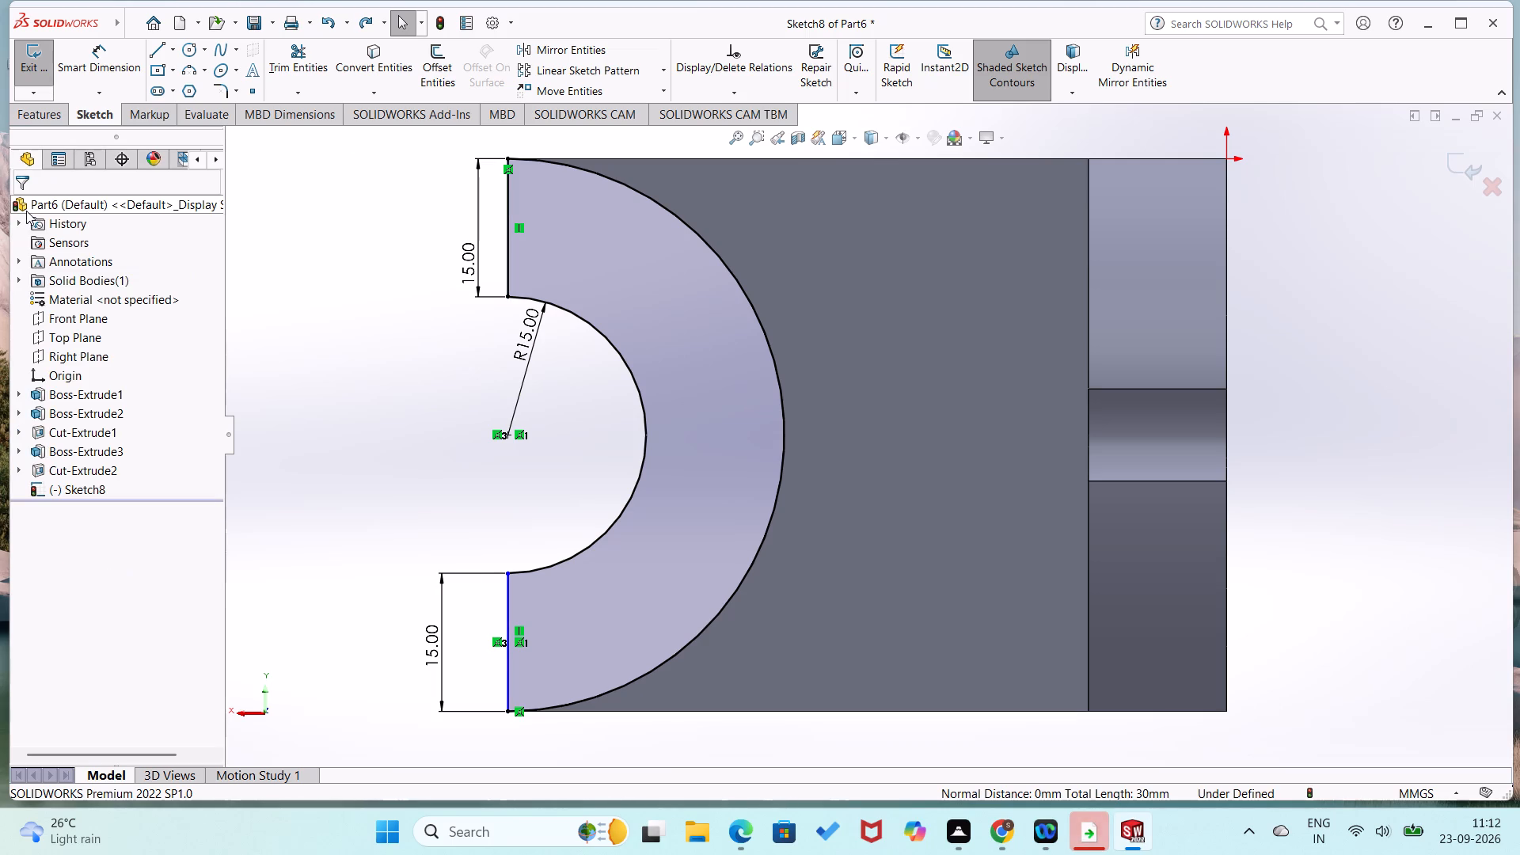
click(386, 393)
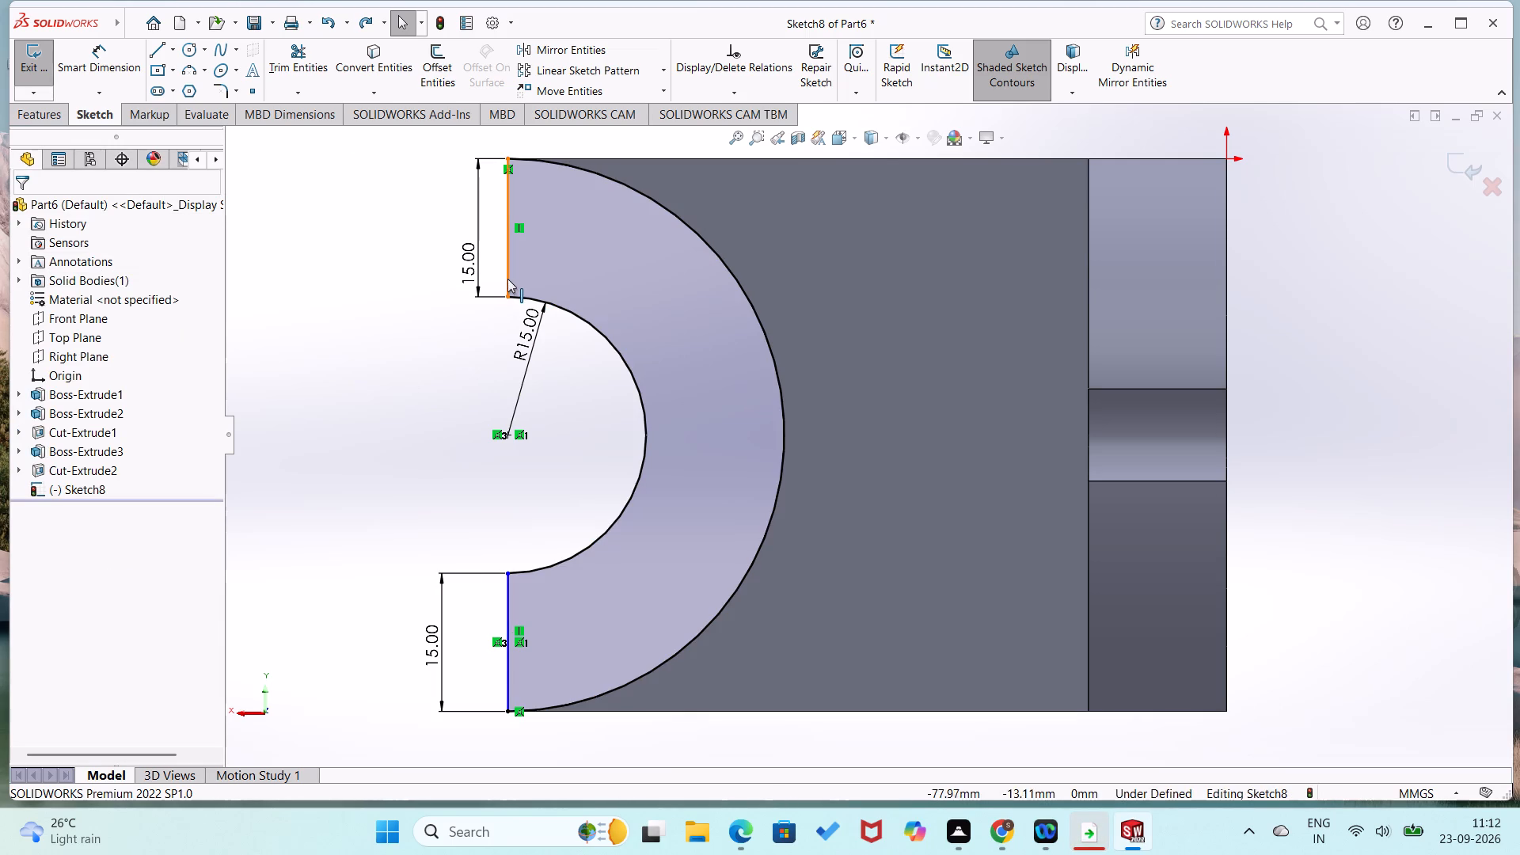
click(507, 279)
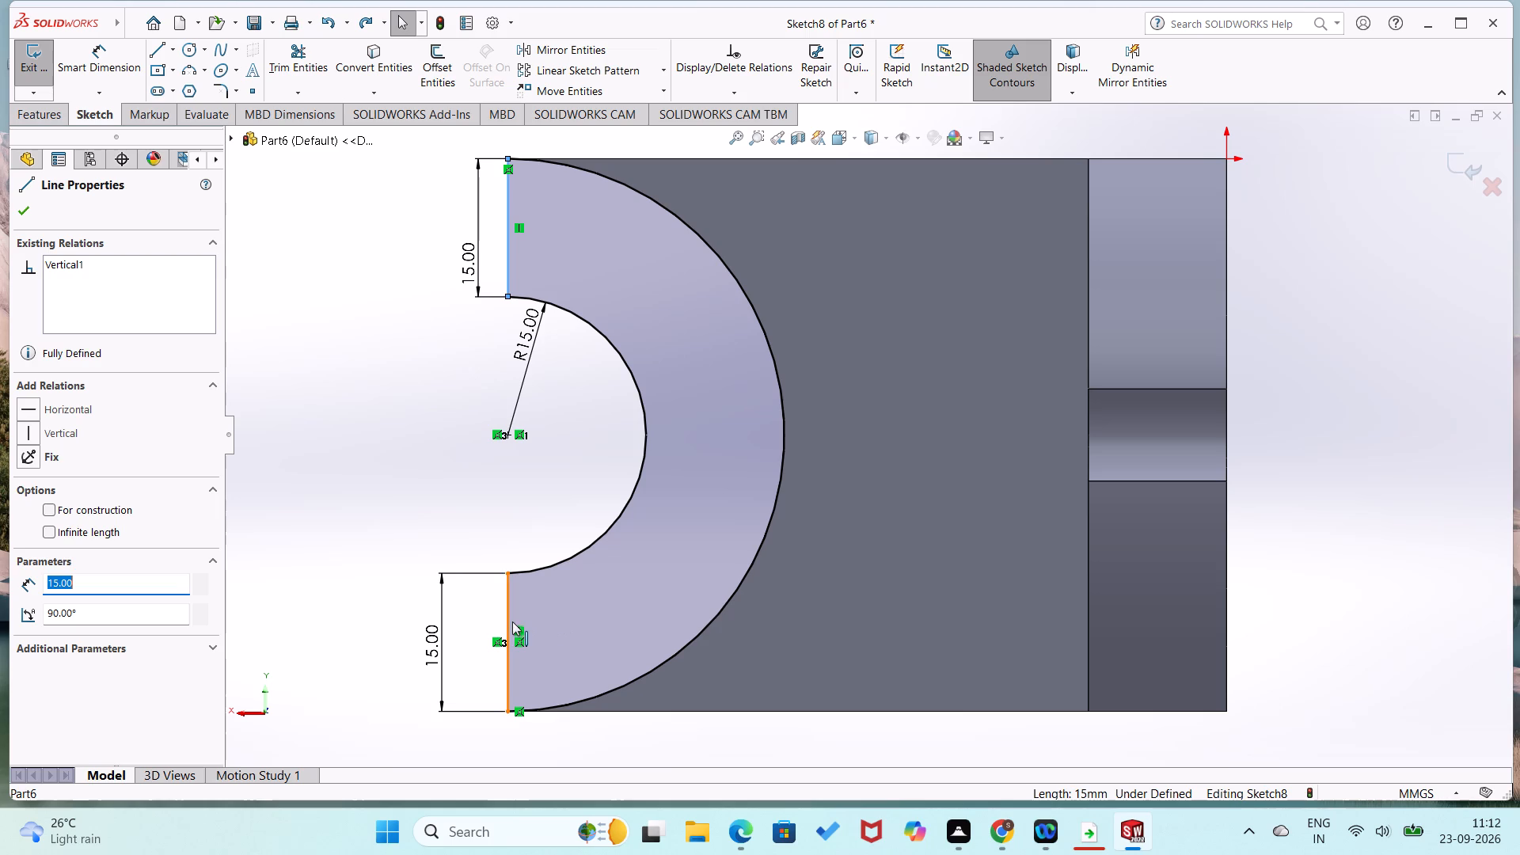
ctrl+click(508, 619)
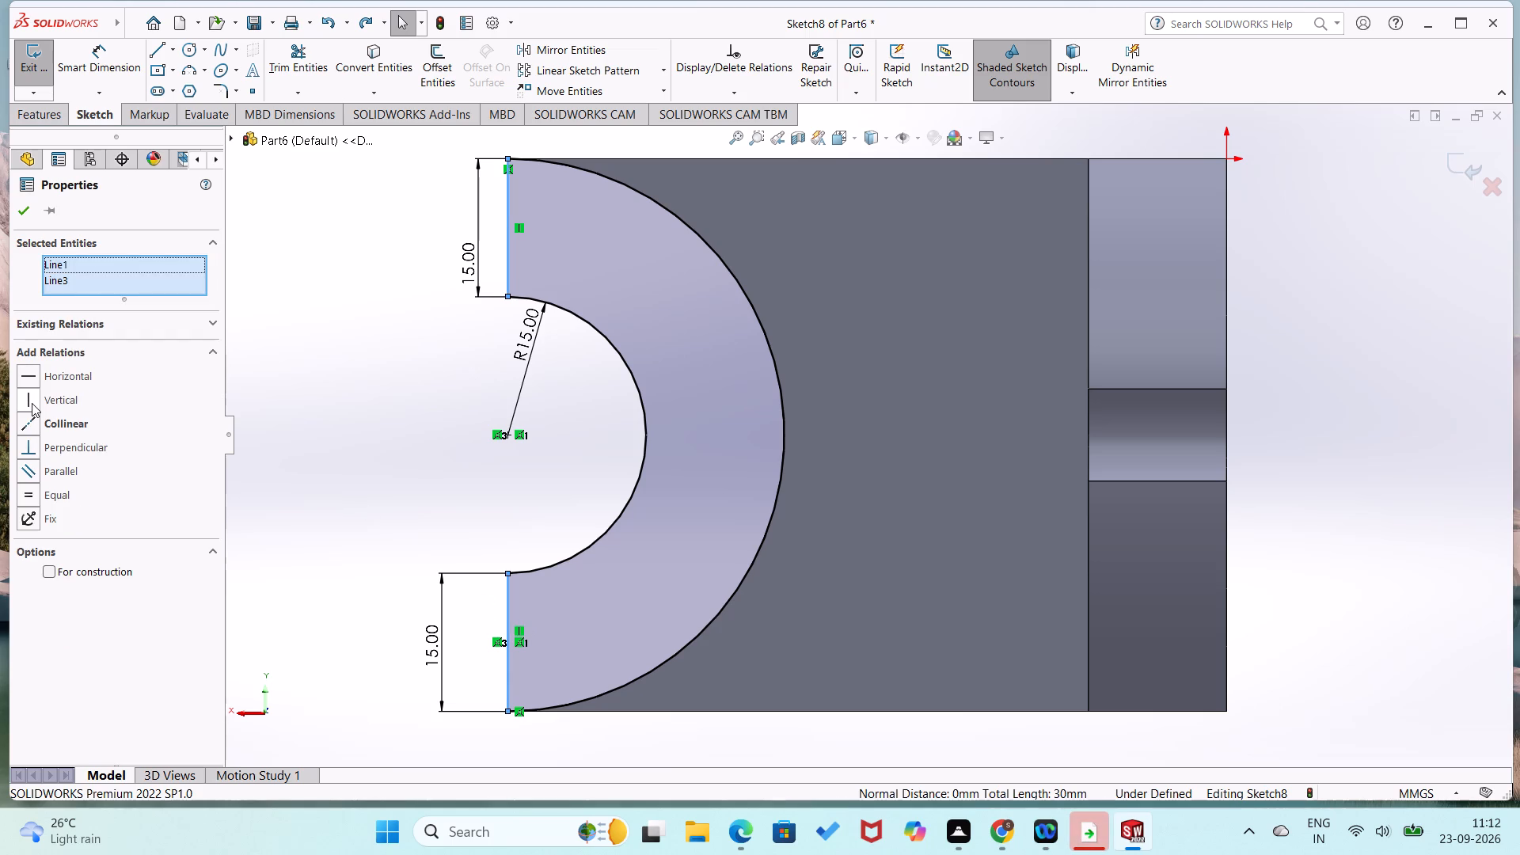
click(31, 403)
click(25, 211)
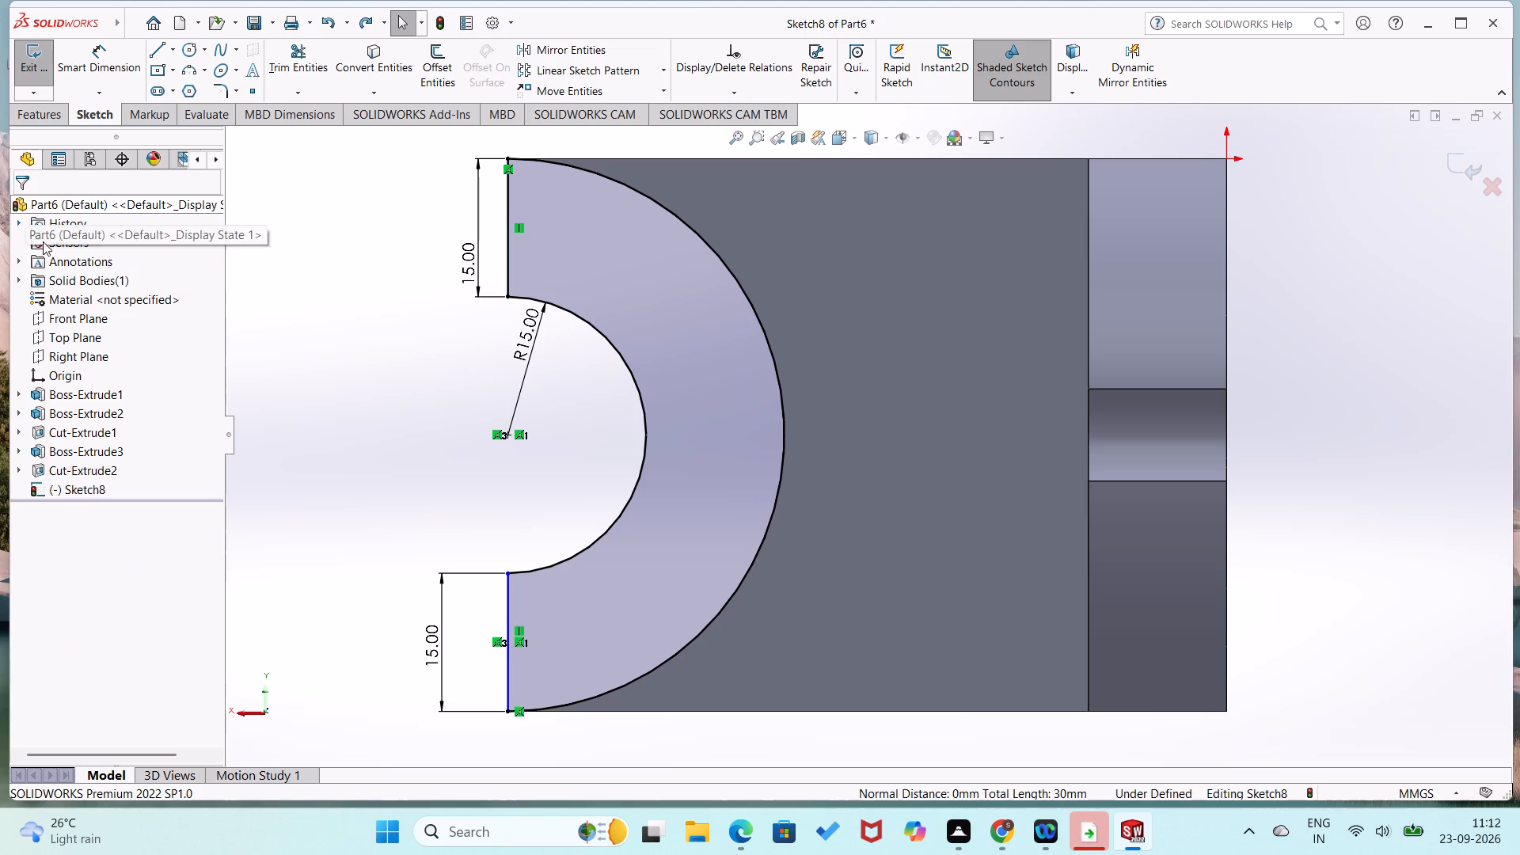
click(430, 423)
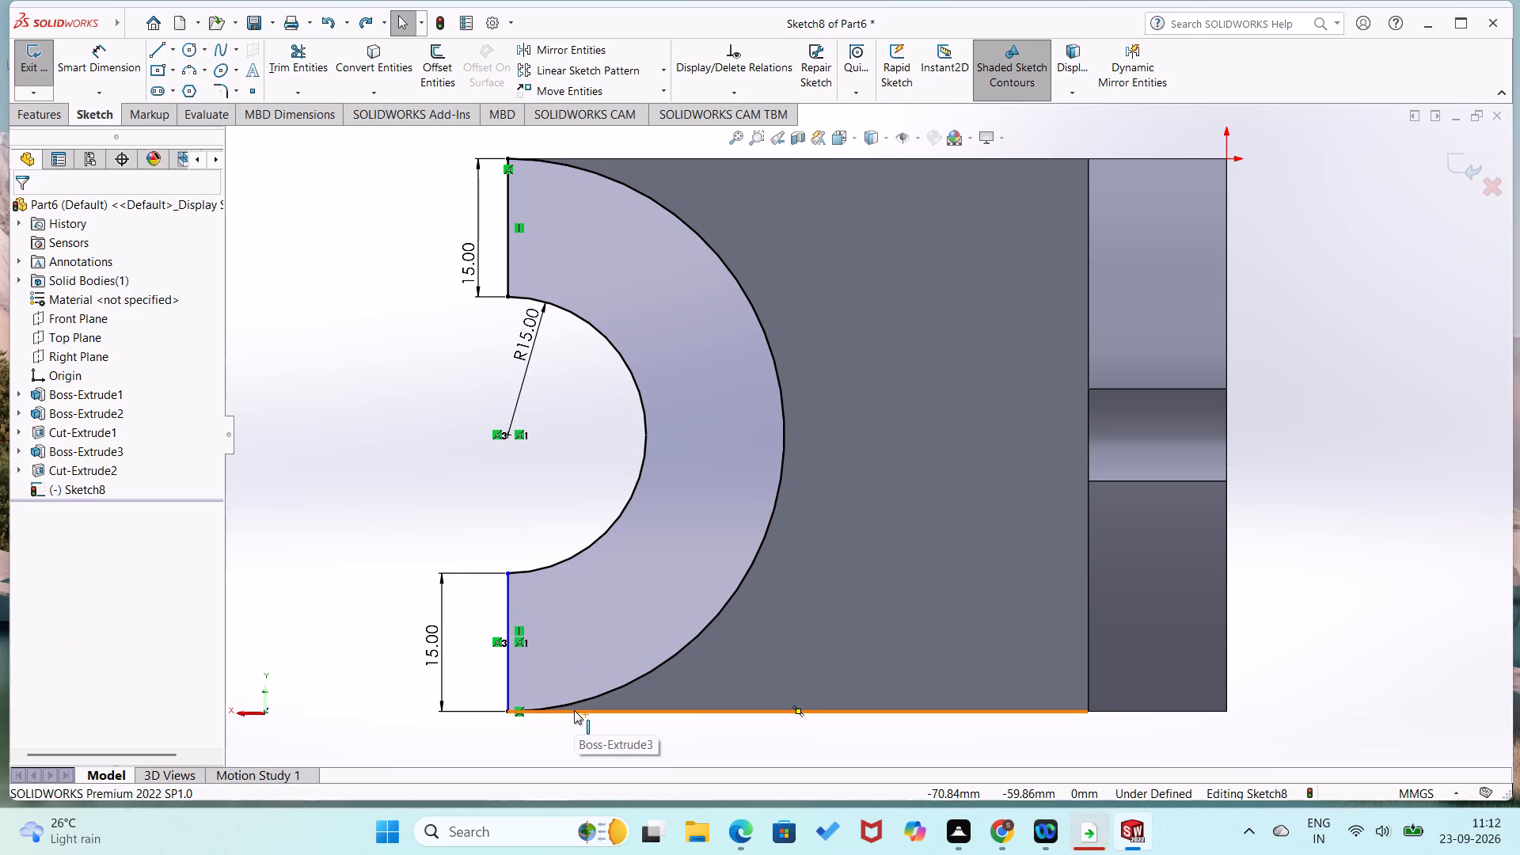
Undo the recent sketch edits back through the closing arc and the upper vertical line's length dimension.
middle_drag(430, 640, 530, 576)
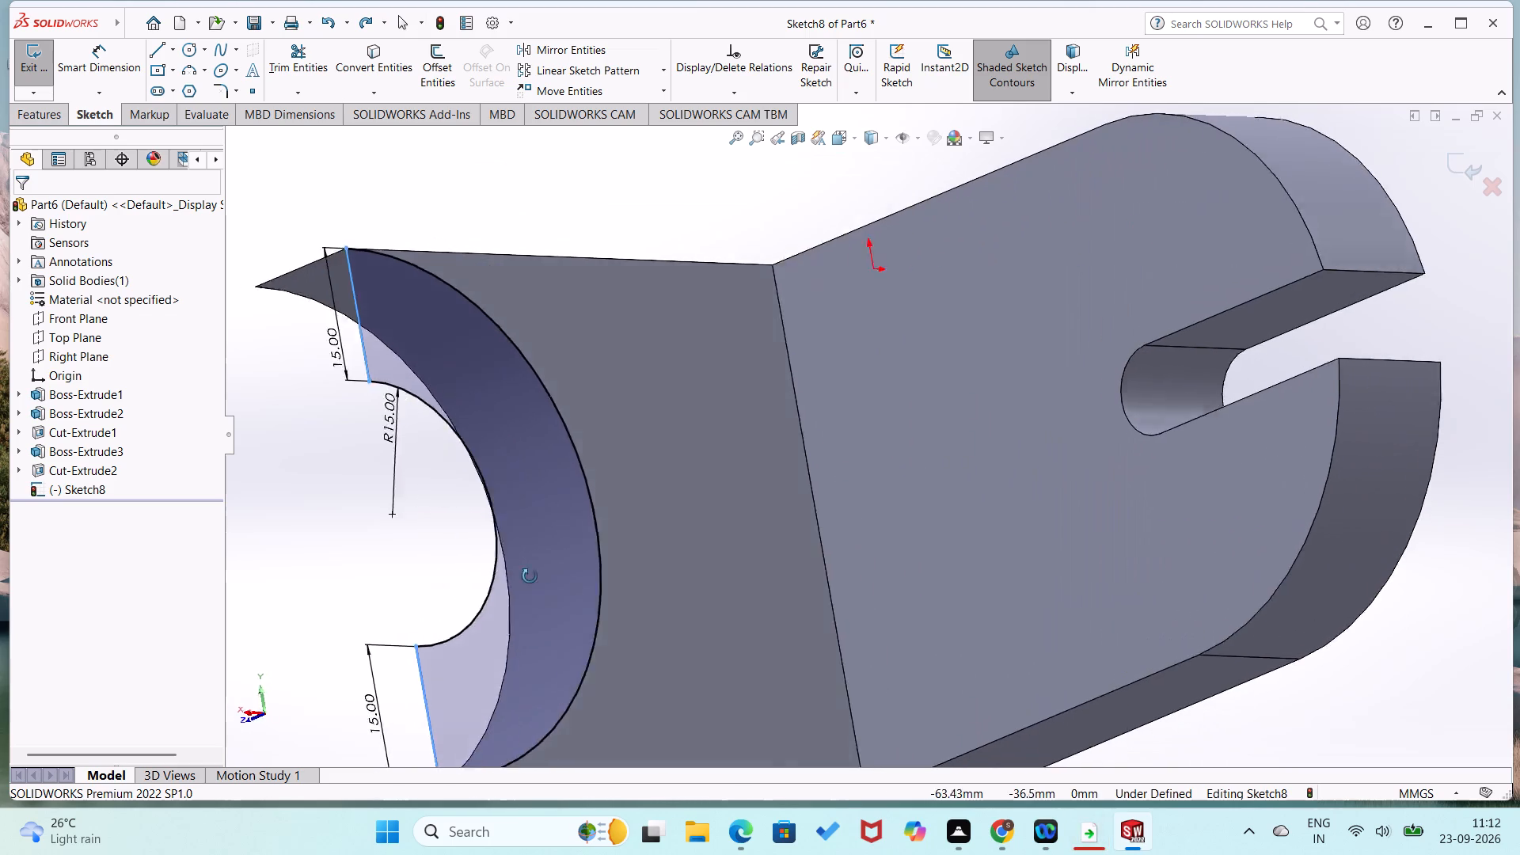
middle_drag(530, 576, 625, 526)
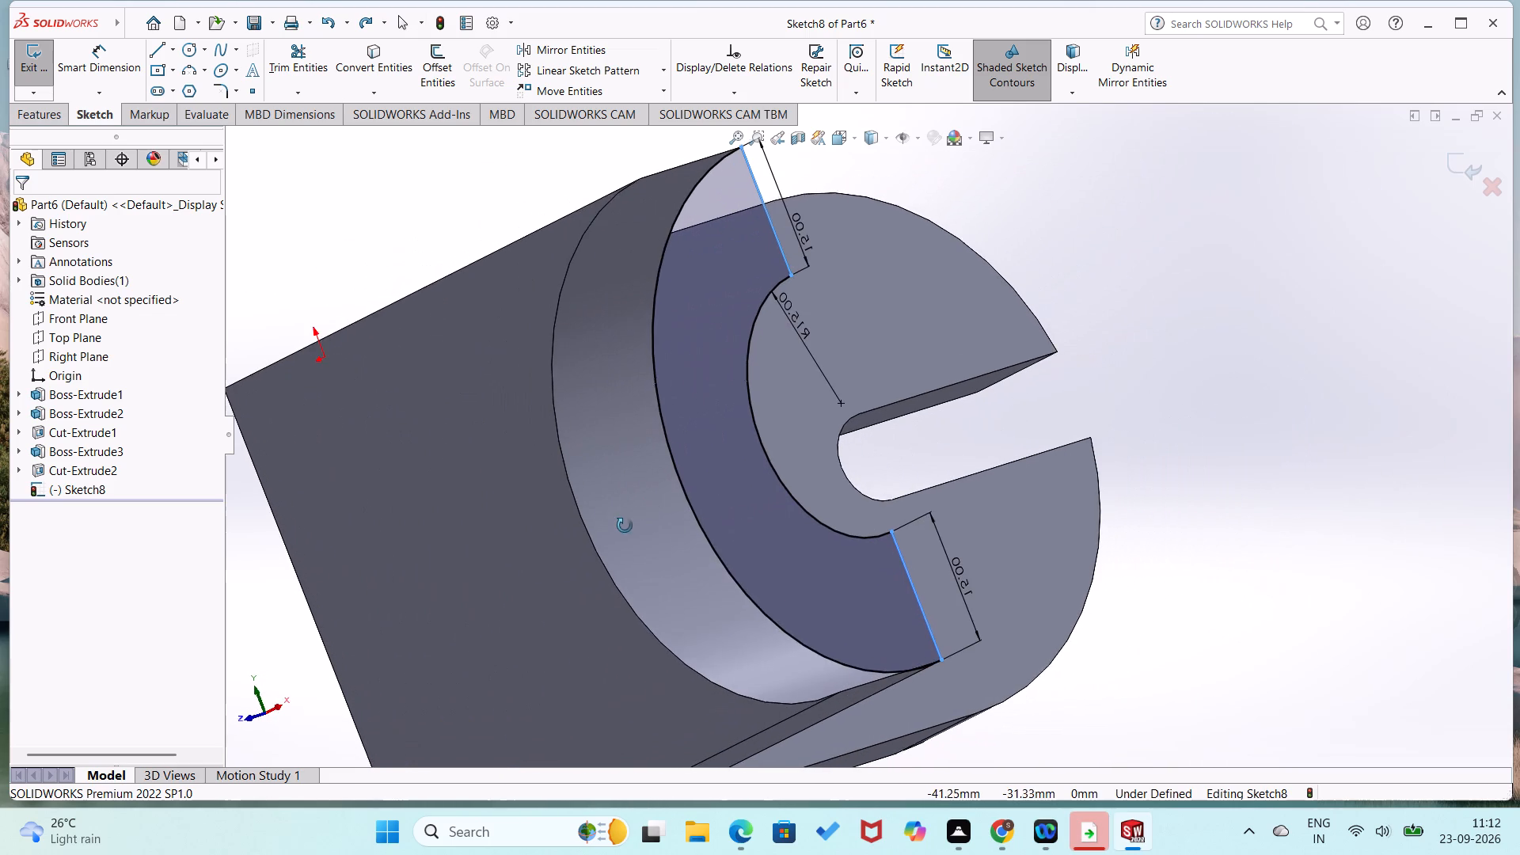
middle_drag(625, 526, 624, 497)
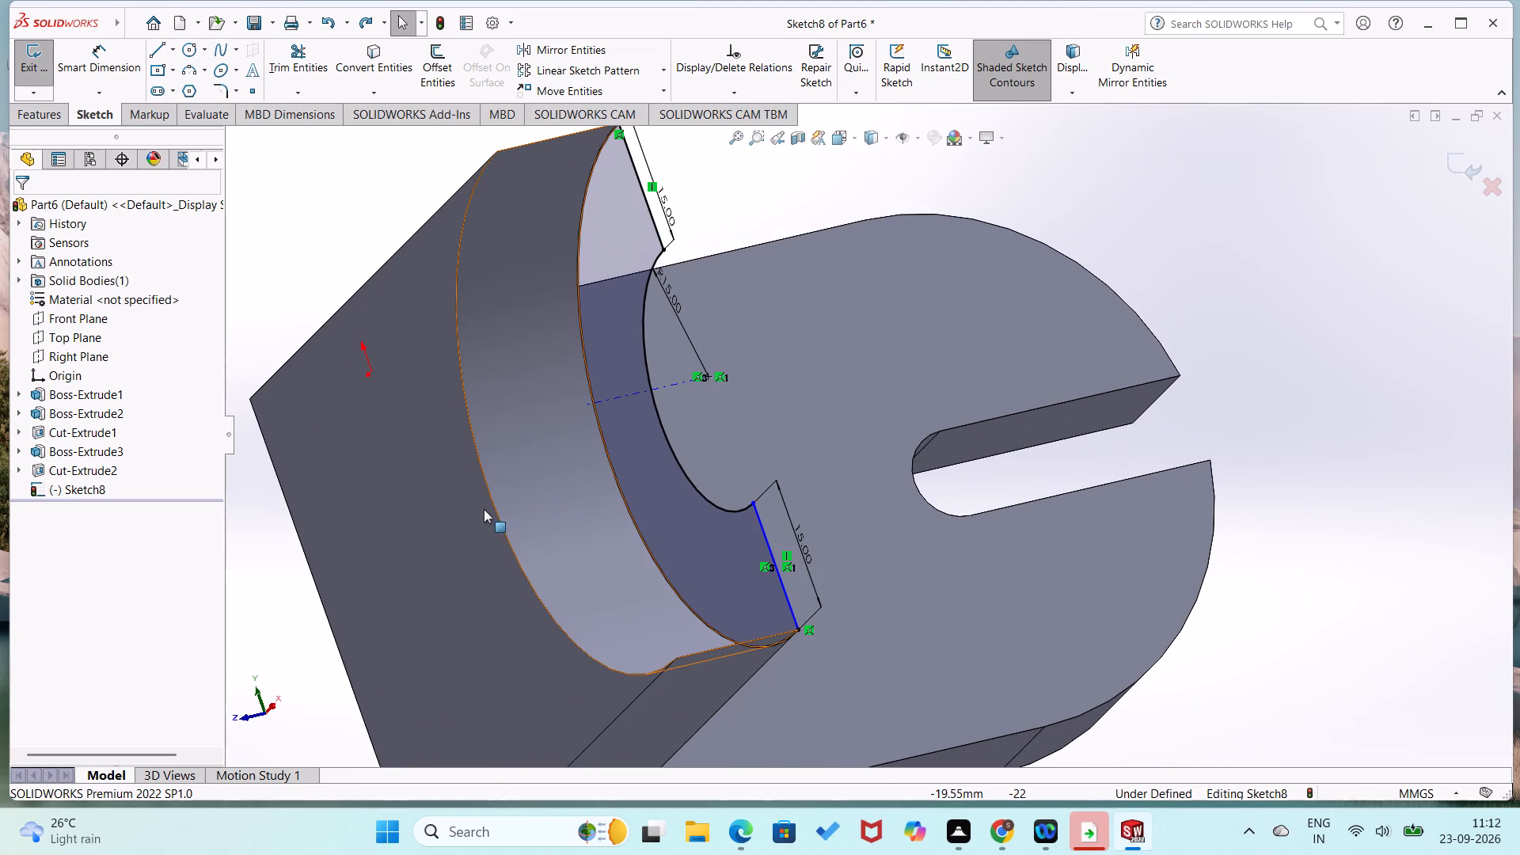
middle_drag(457, 527, 310, 581)
key(ctrl+z)
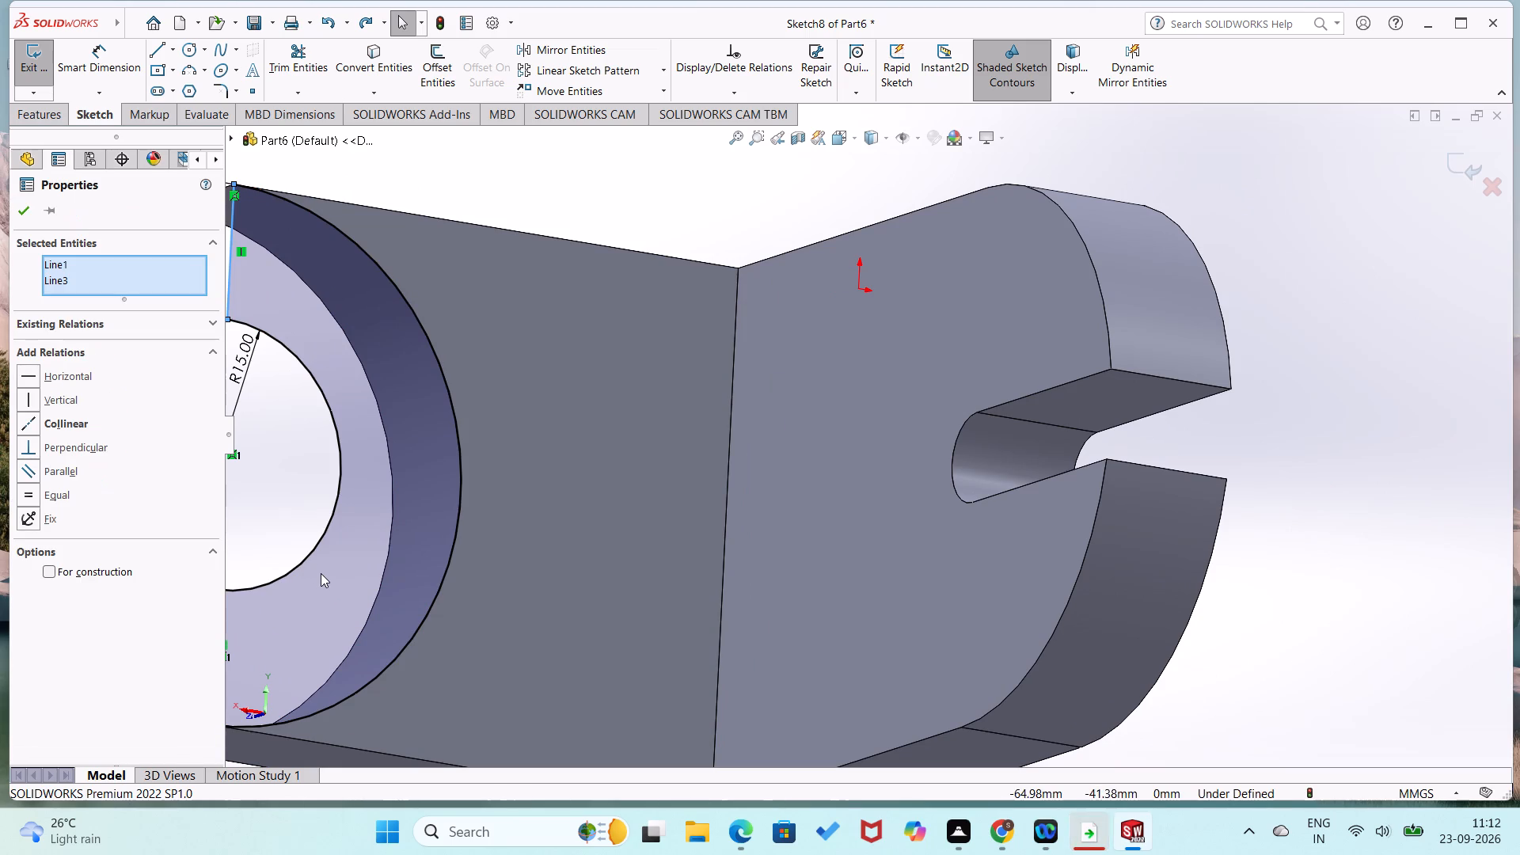
key(ctrl+8)
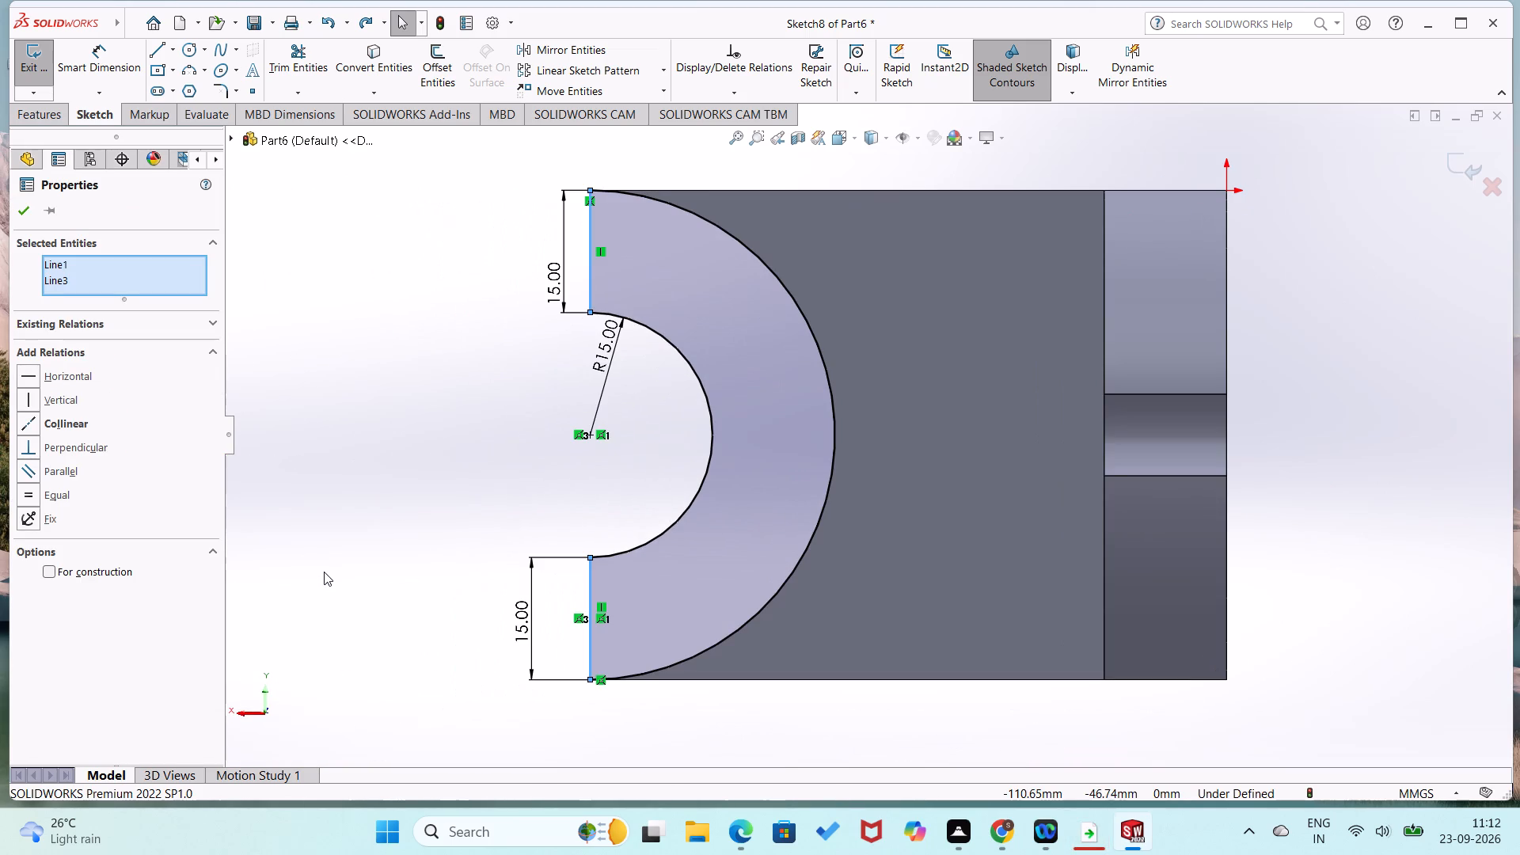
key(ctrl+z)
key(ctrl+z)
key(ctrl+z)
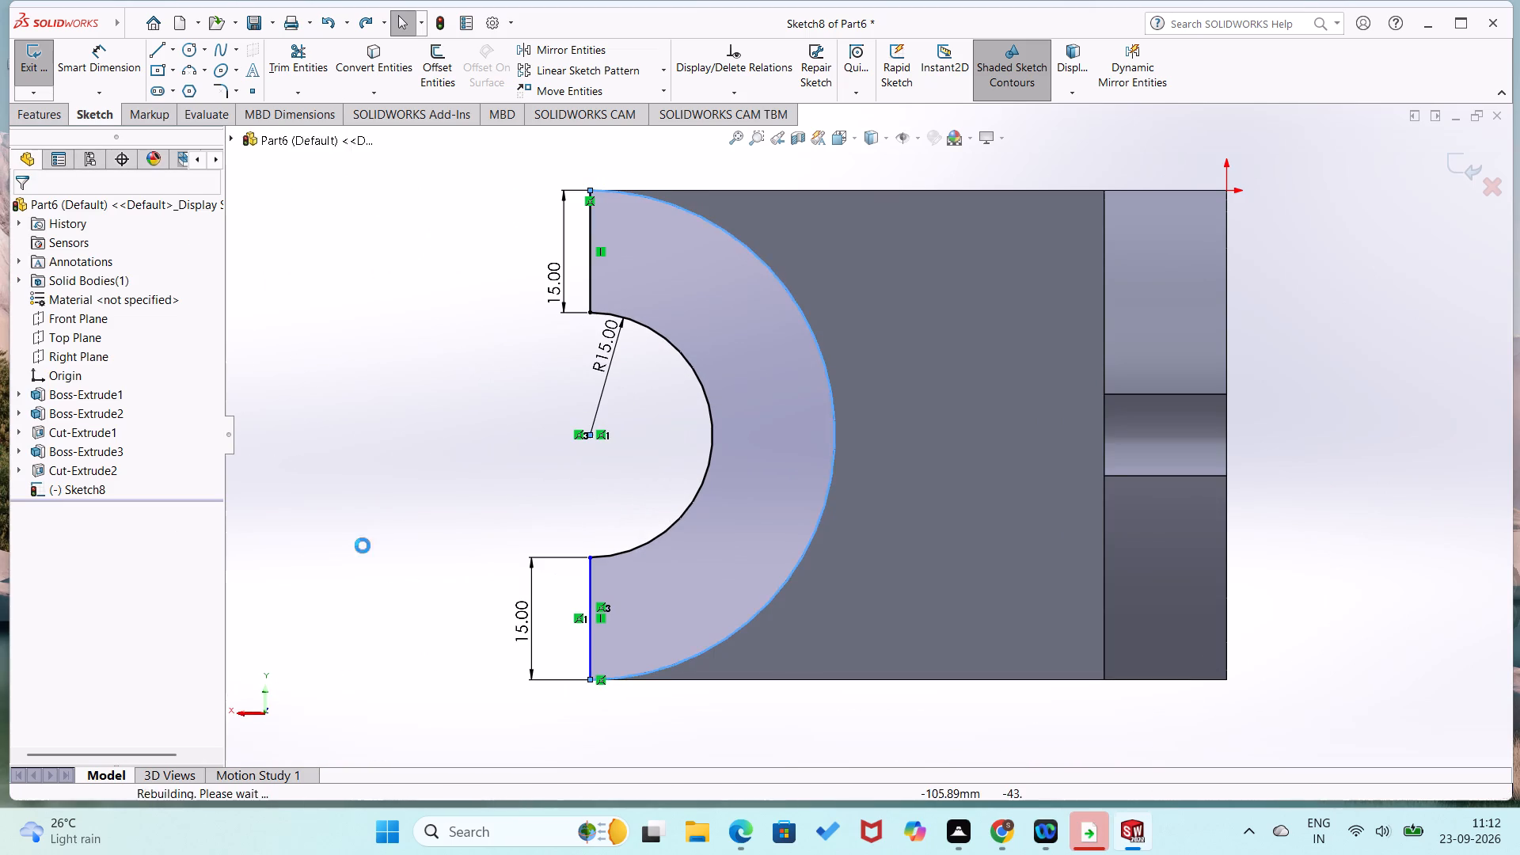
key(ctrl+z)
key(ctrl+z)
key(ctrl+z)
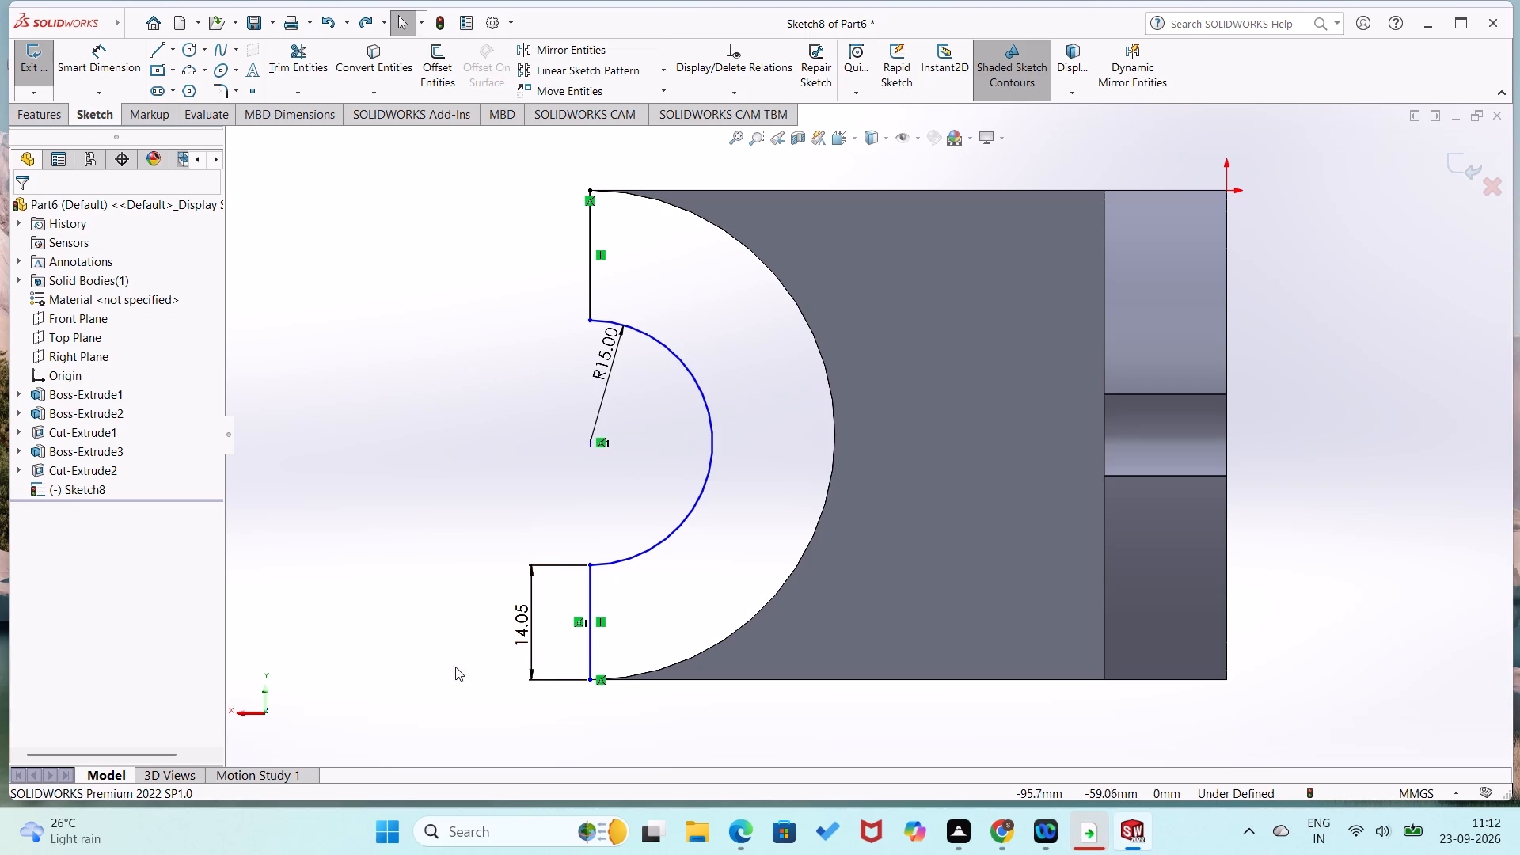
Delete the length dimension of the lower vertical line, dismissing the screen-capture overlay and the typing-training pop-up.
click(544, 658)
click(527, 646)
key(Print)
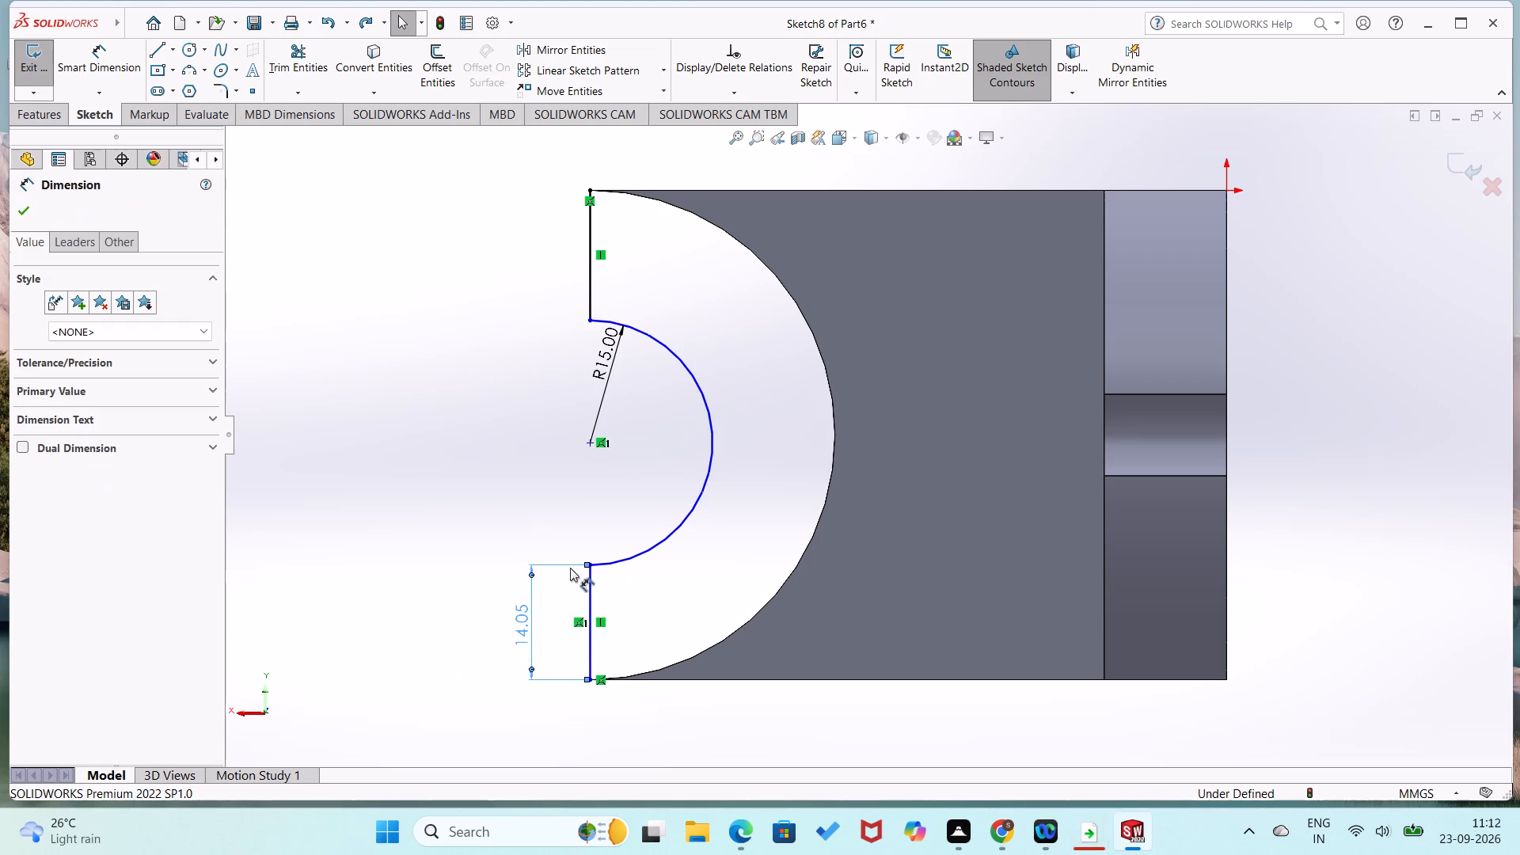
key(Delete)
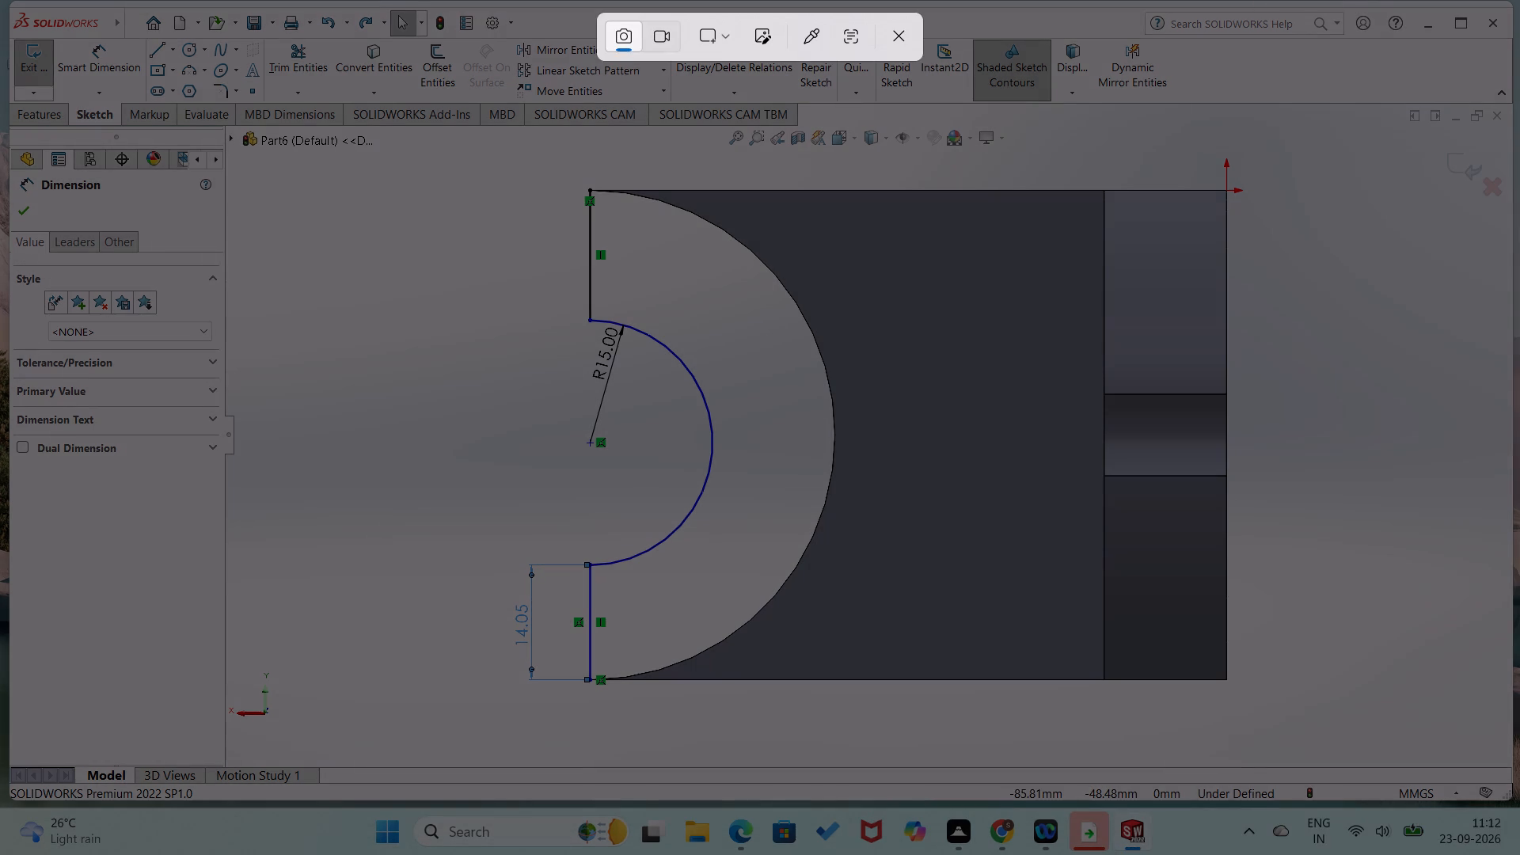
click(908, 41)
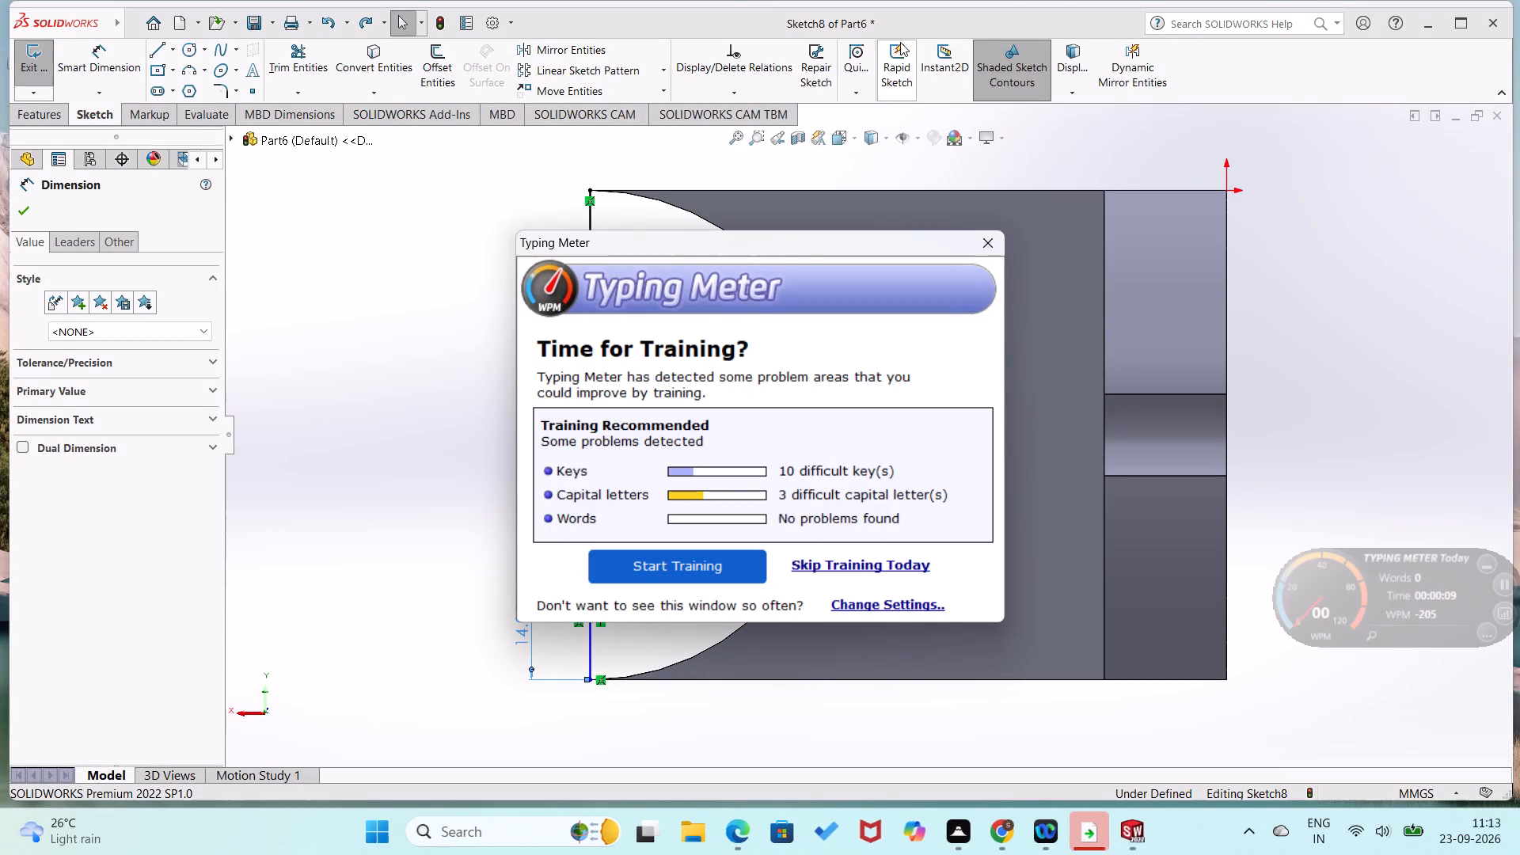
click(992, 245)
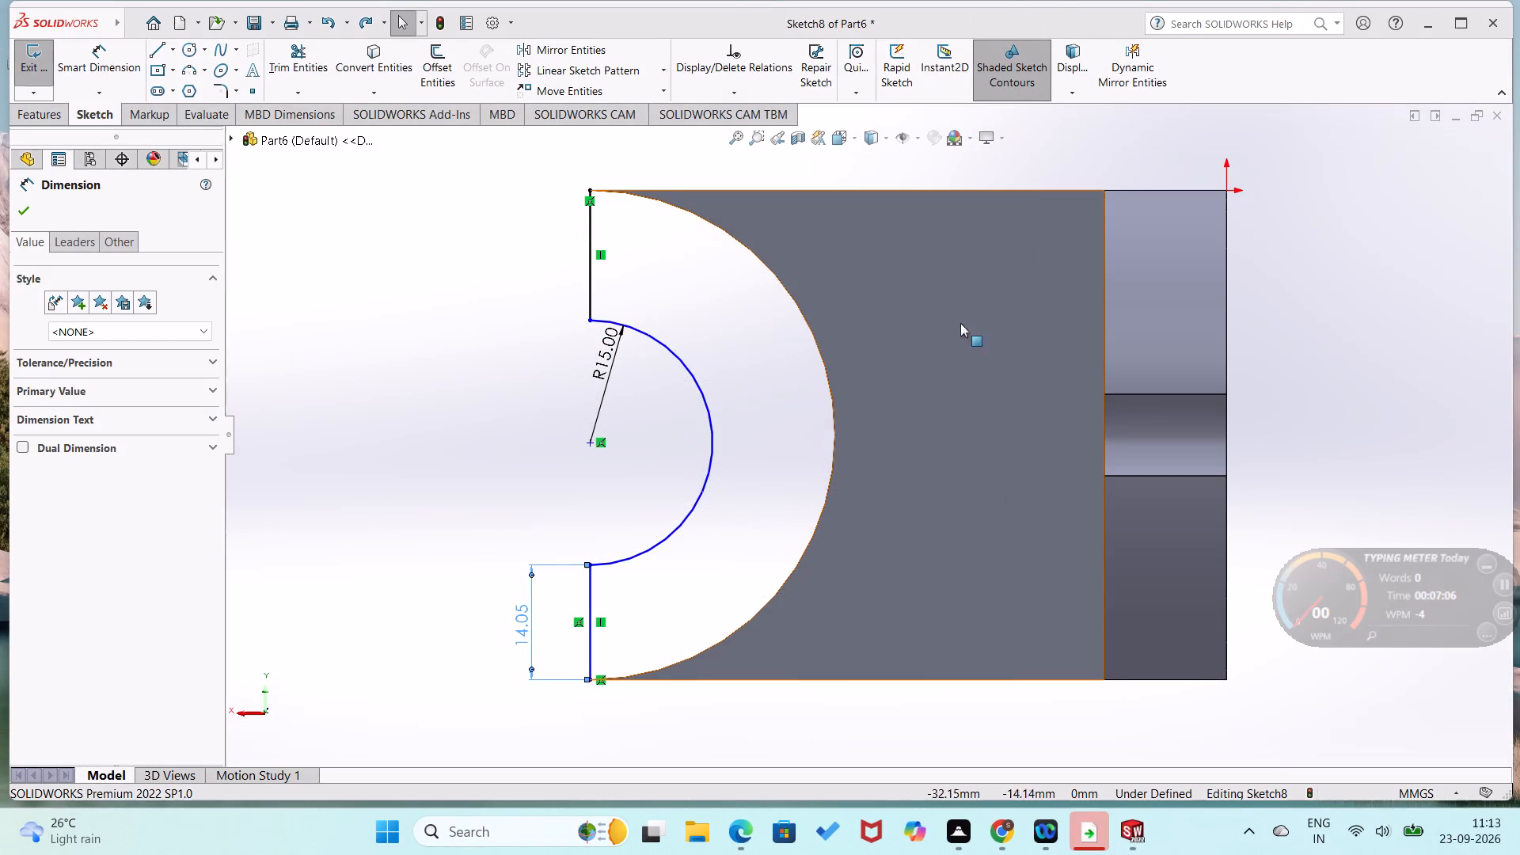
key(Delete)
click(515, 624)
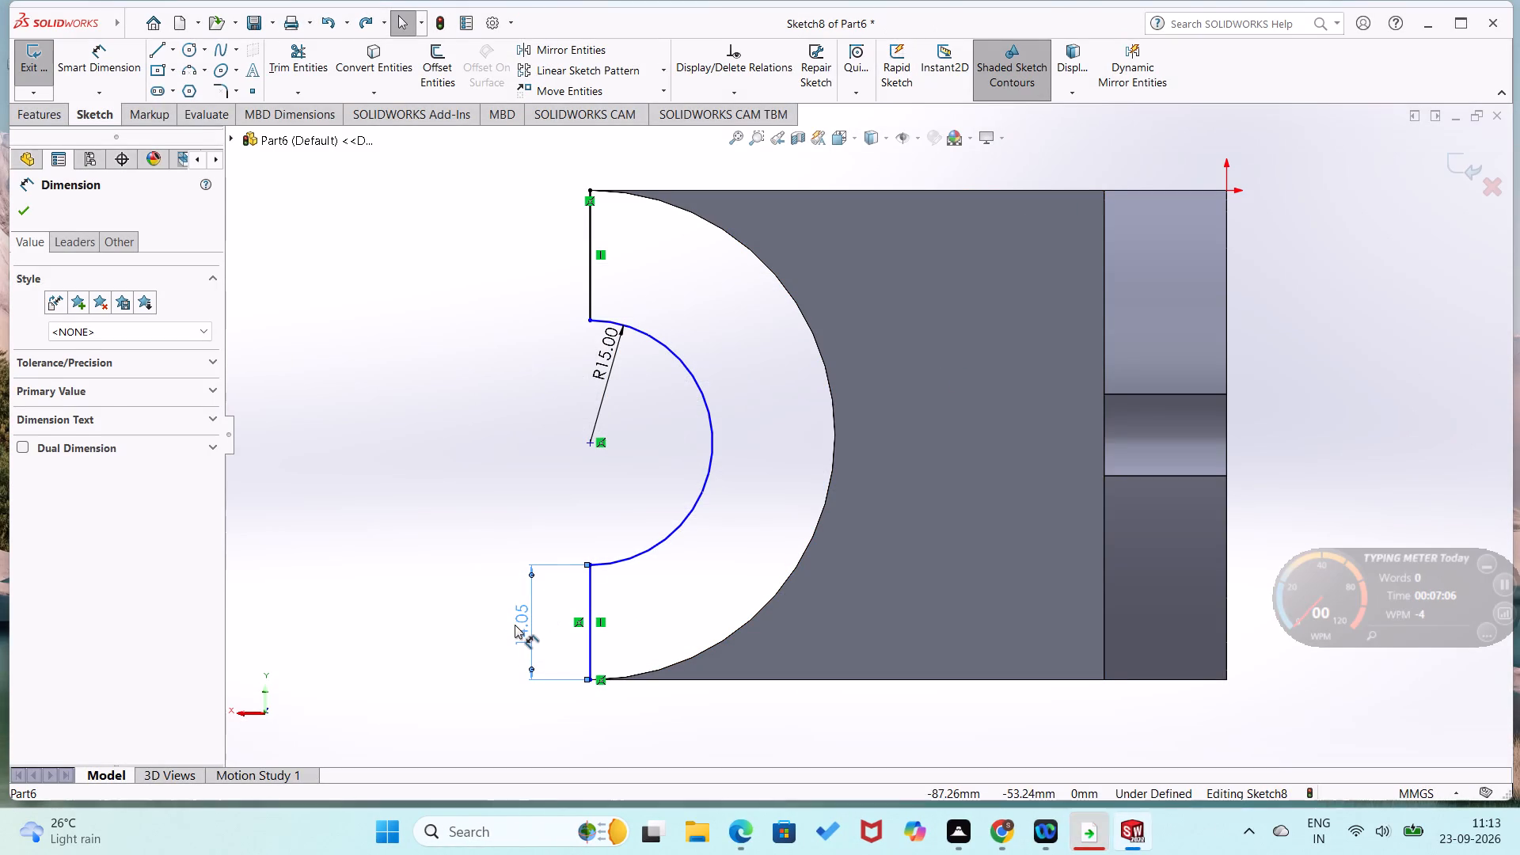
key(Delete)
Dimension the upper vertical line's length as 15 mm.
right_drag(526, 469, 424, 508)
right_drag(445, 492, 455, 264)
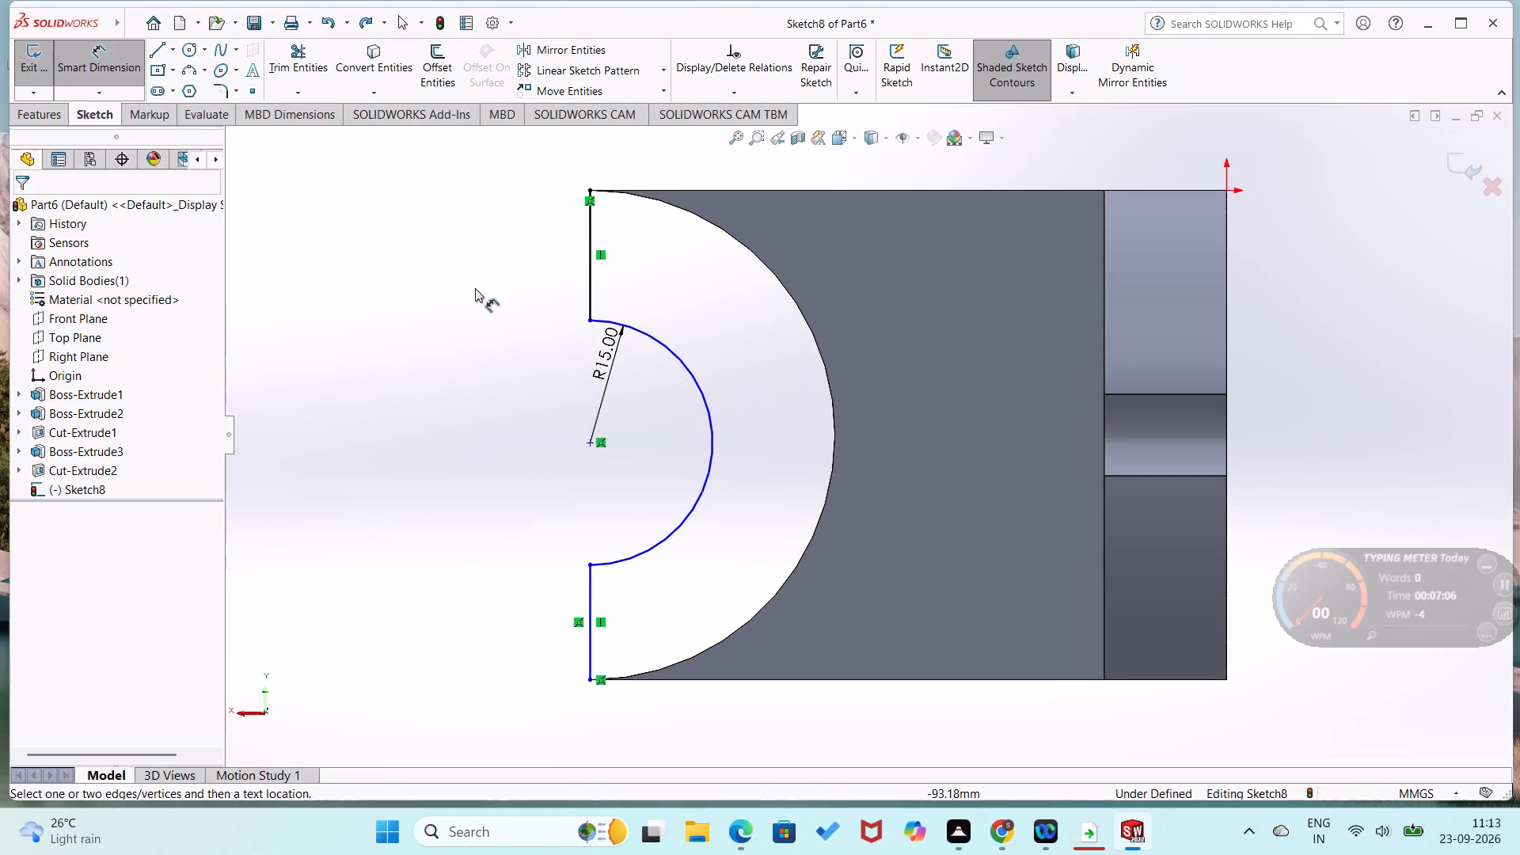
click(591, 294)
click(557, 302)
text(15)
key(Return)
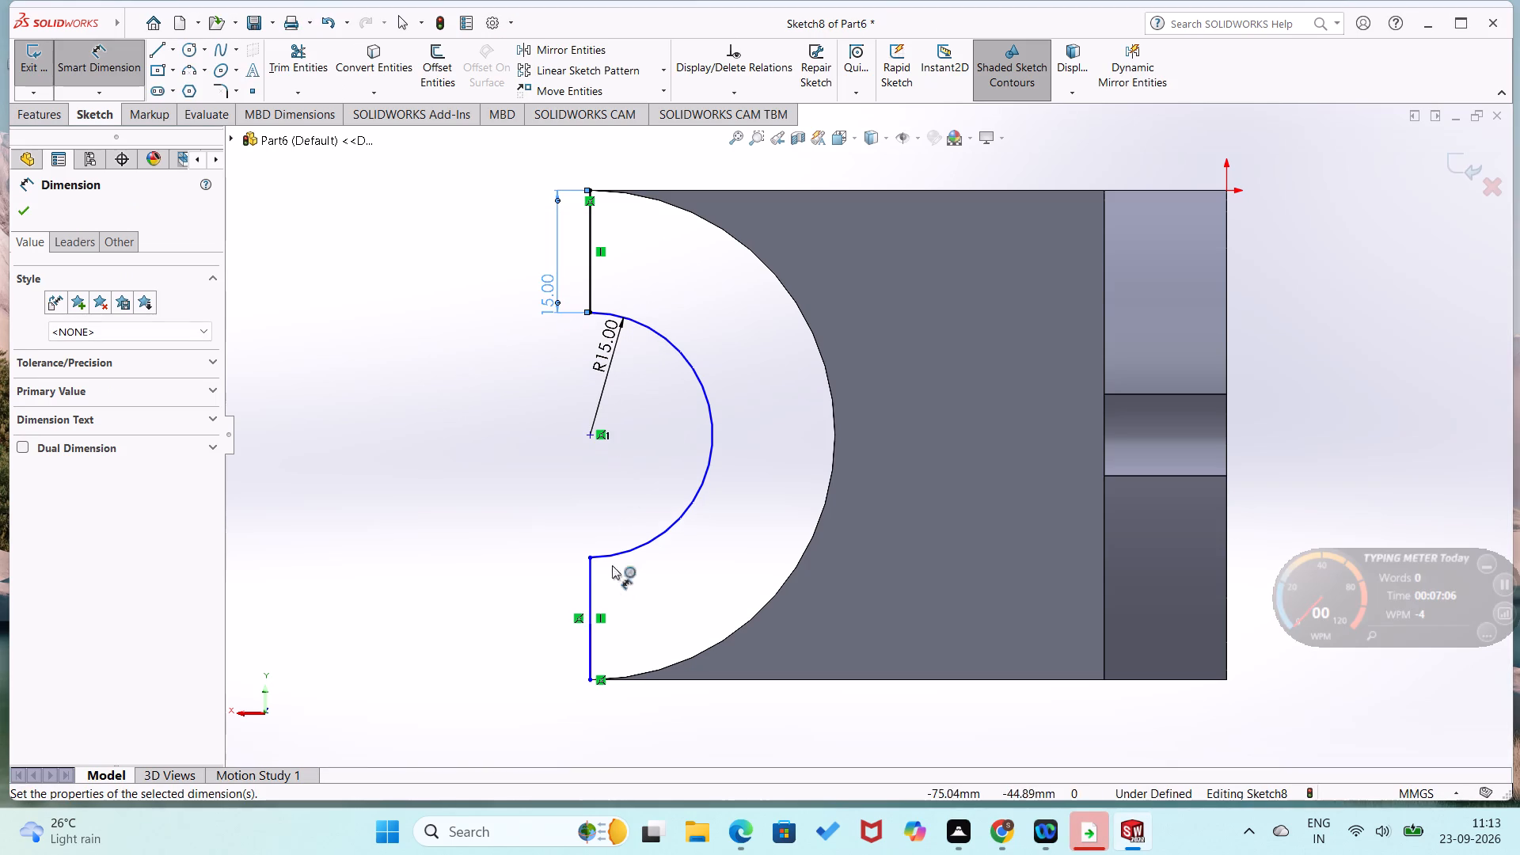
Dimension the lower vertical line's length, between the inner arc's end and the lower notch tip.
click(587, 604)
click(526, 602)
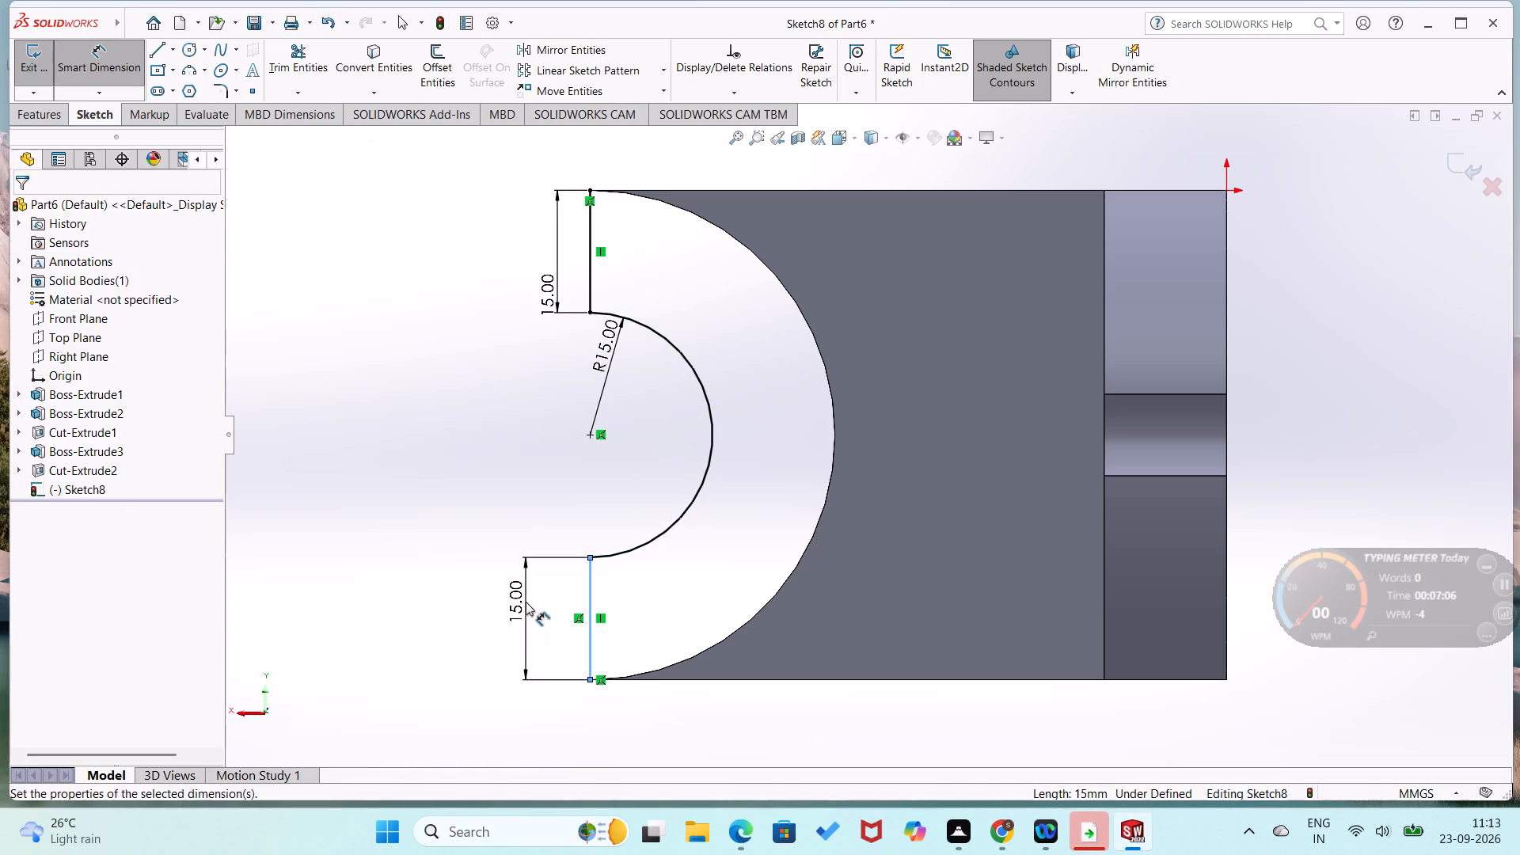
click(459, 579)
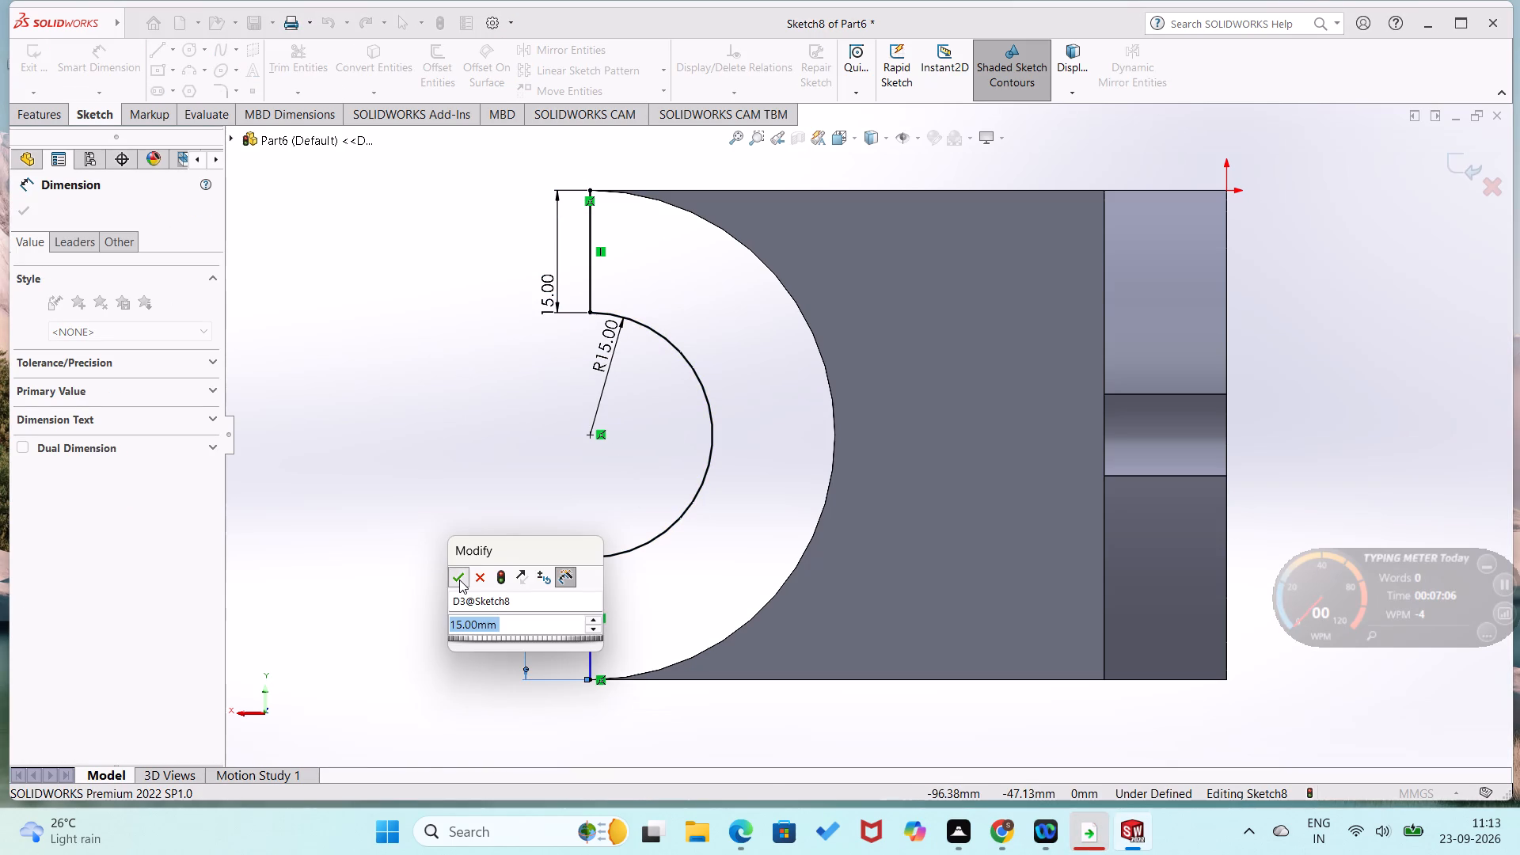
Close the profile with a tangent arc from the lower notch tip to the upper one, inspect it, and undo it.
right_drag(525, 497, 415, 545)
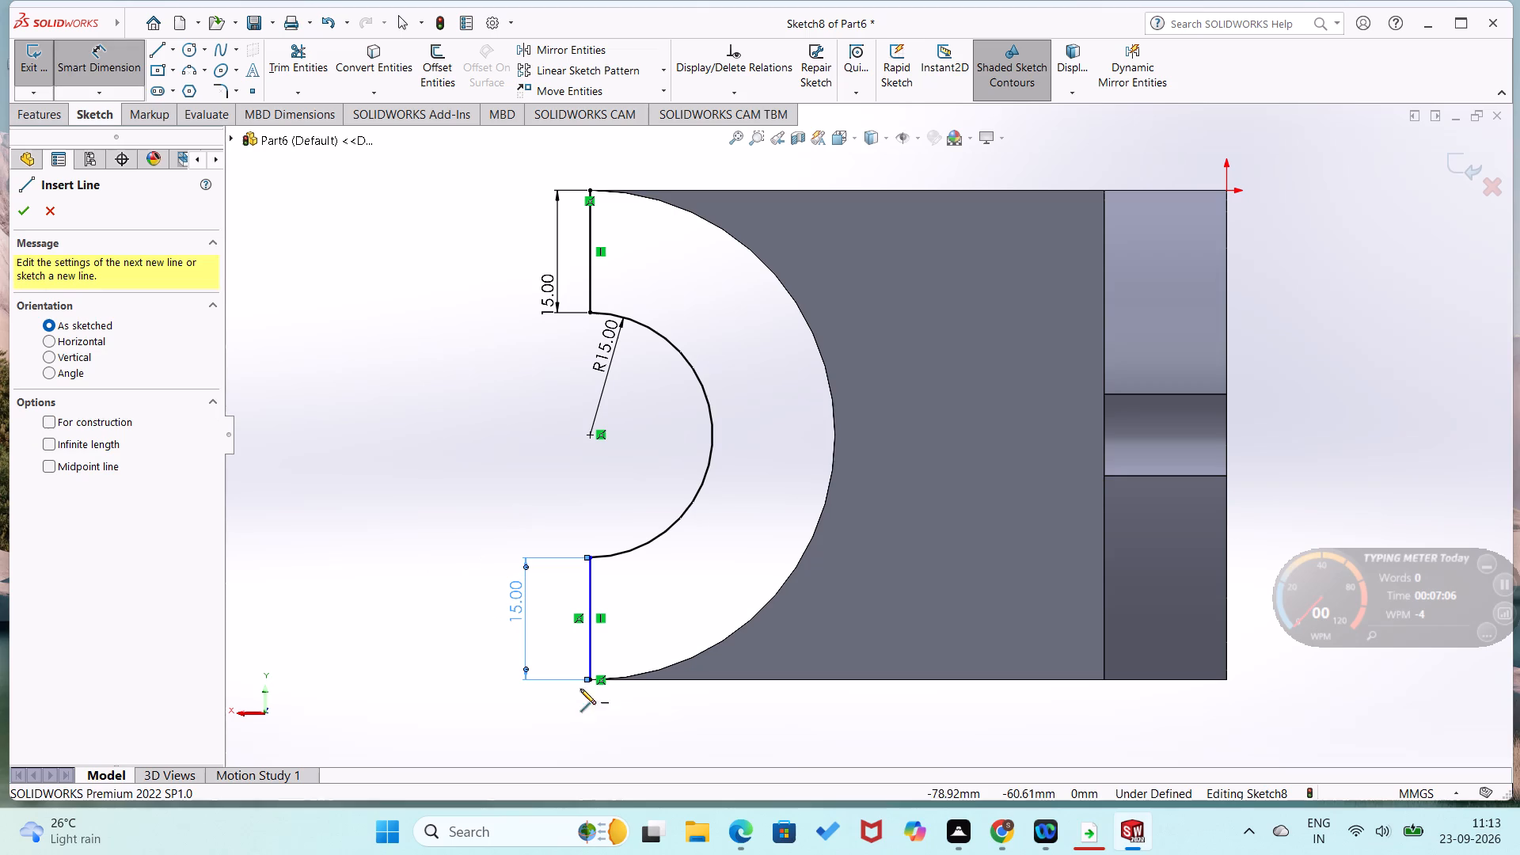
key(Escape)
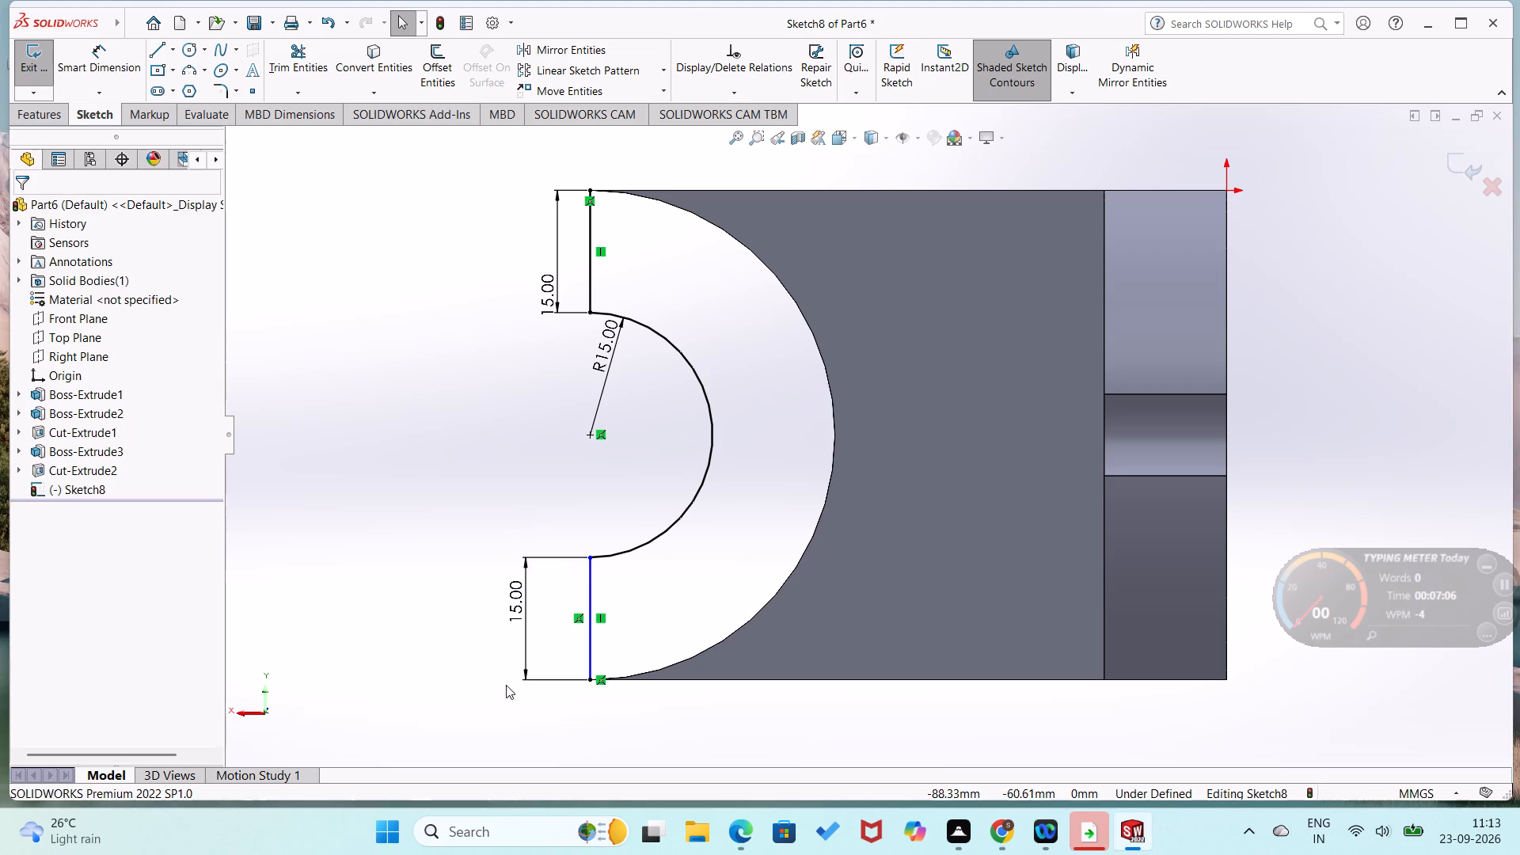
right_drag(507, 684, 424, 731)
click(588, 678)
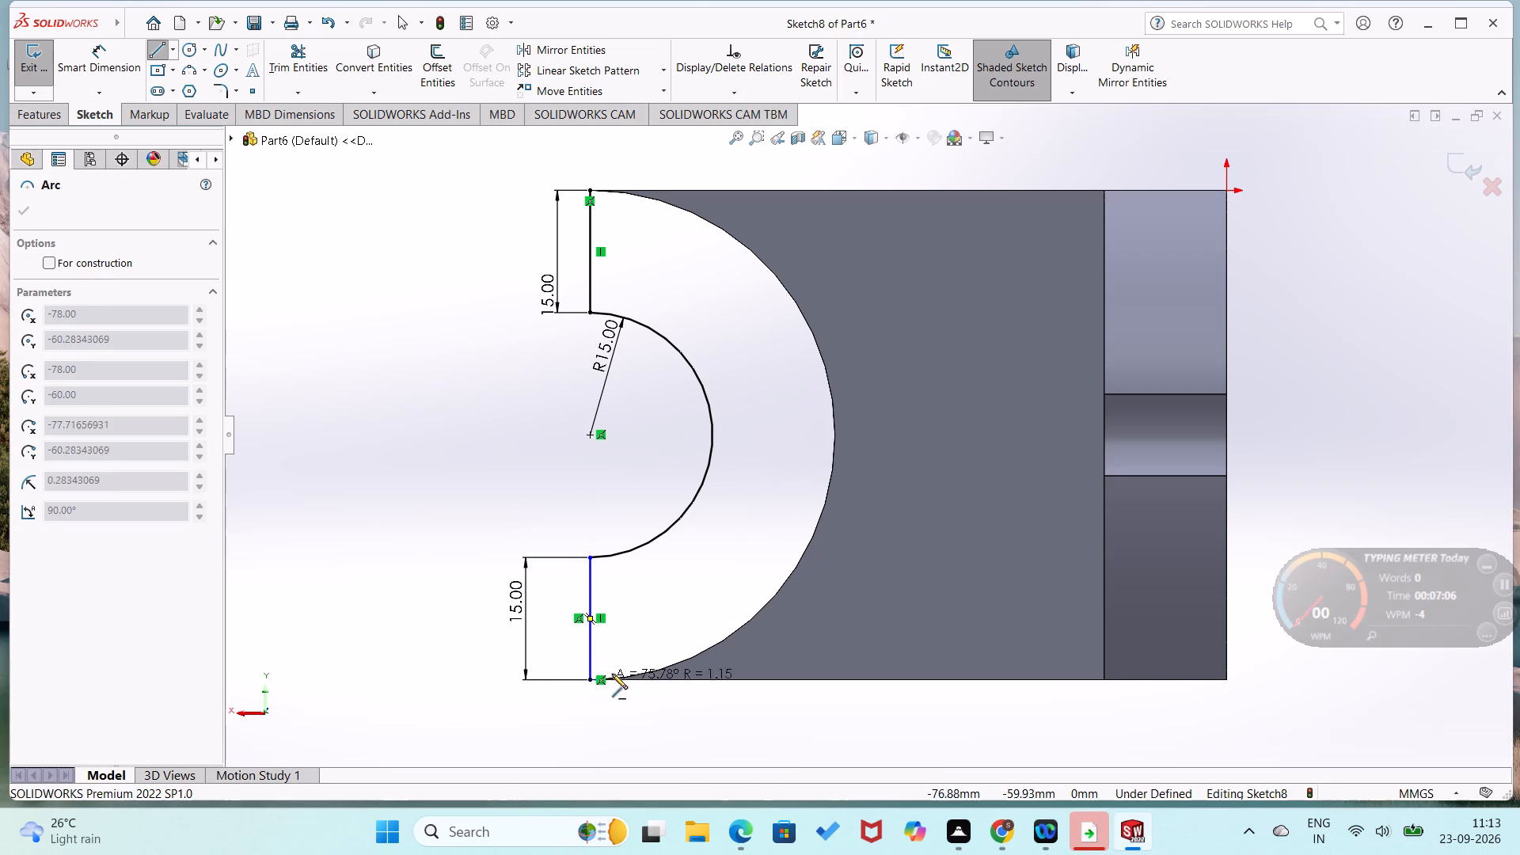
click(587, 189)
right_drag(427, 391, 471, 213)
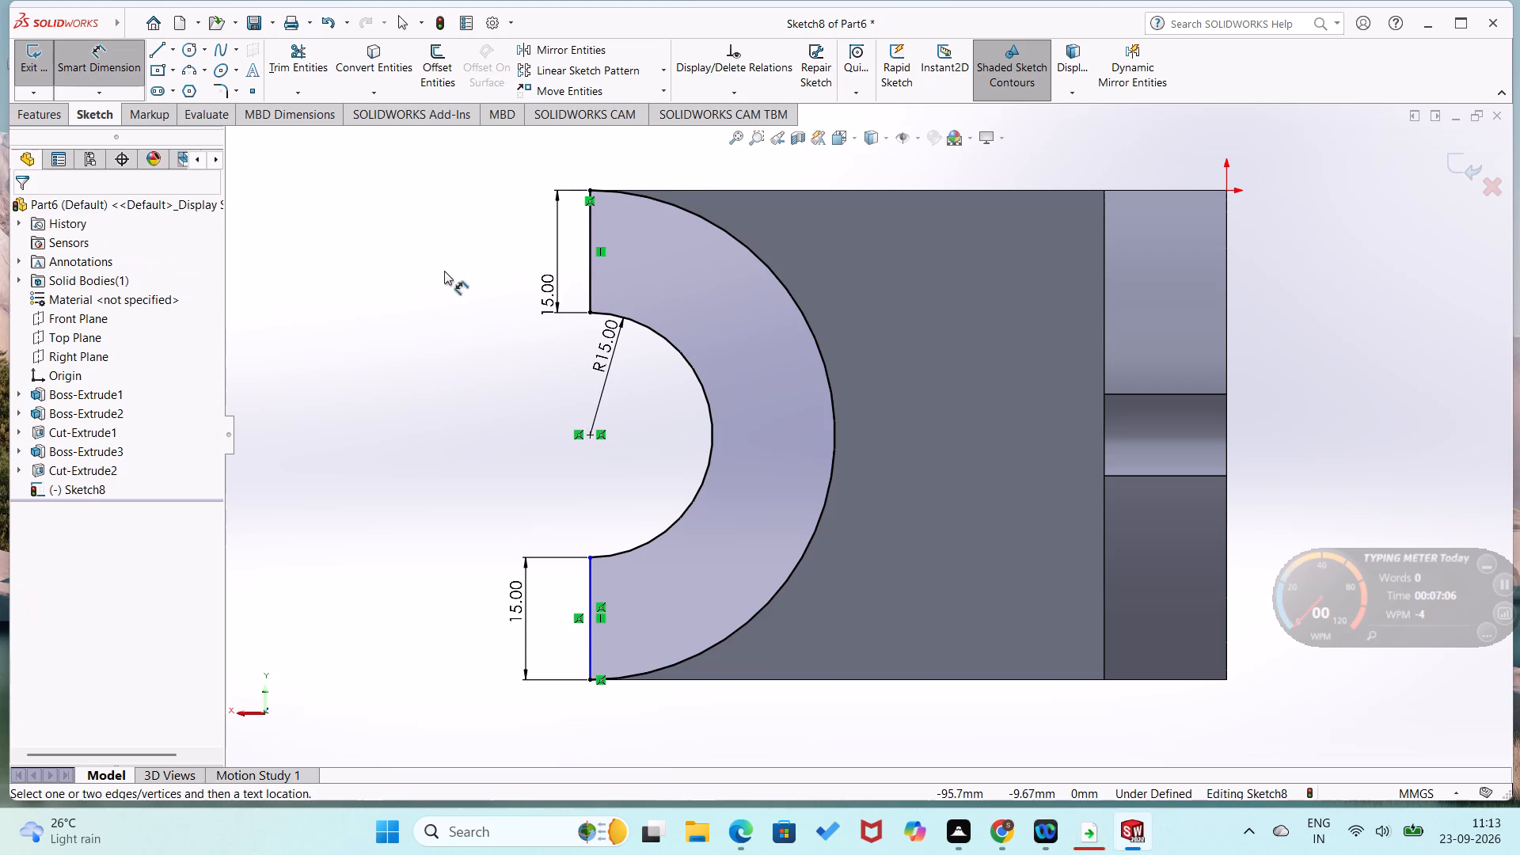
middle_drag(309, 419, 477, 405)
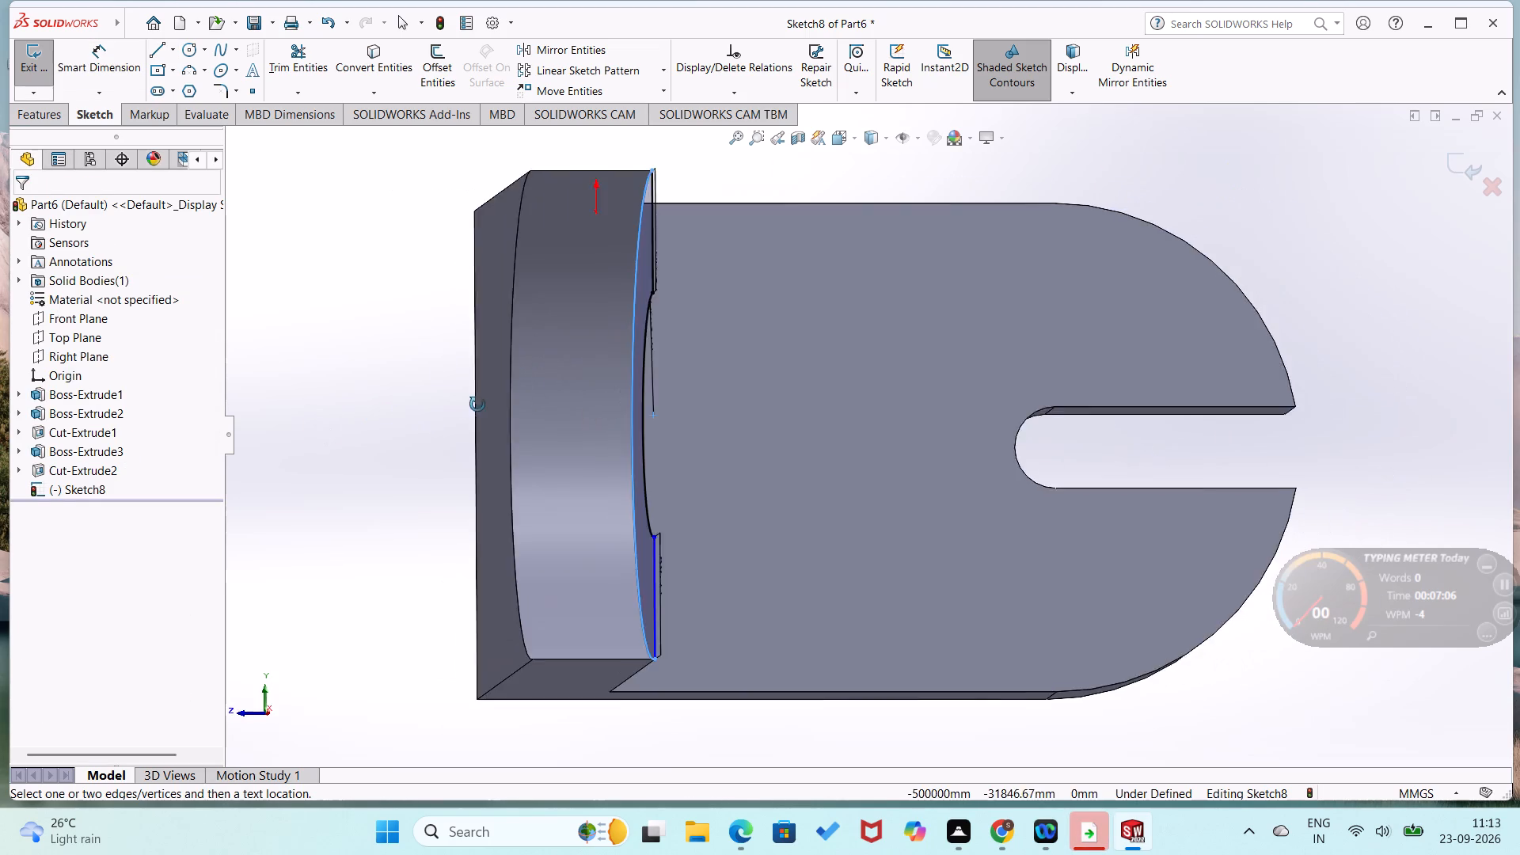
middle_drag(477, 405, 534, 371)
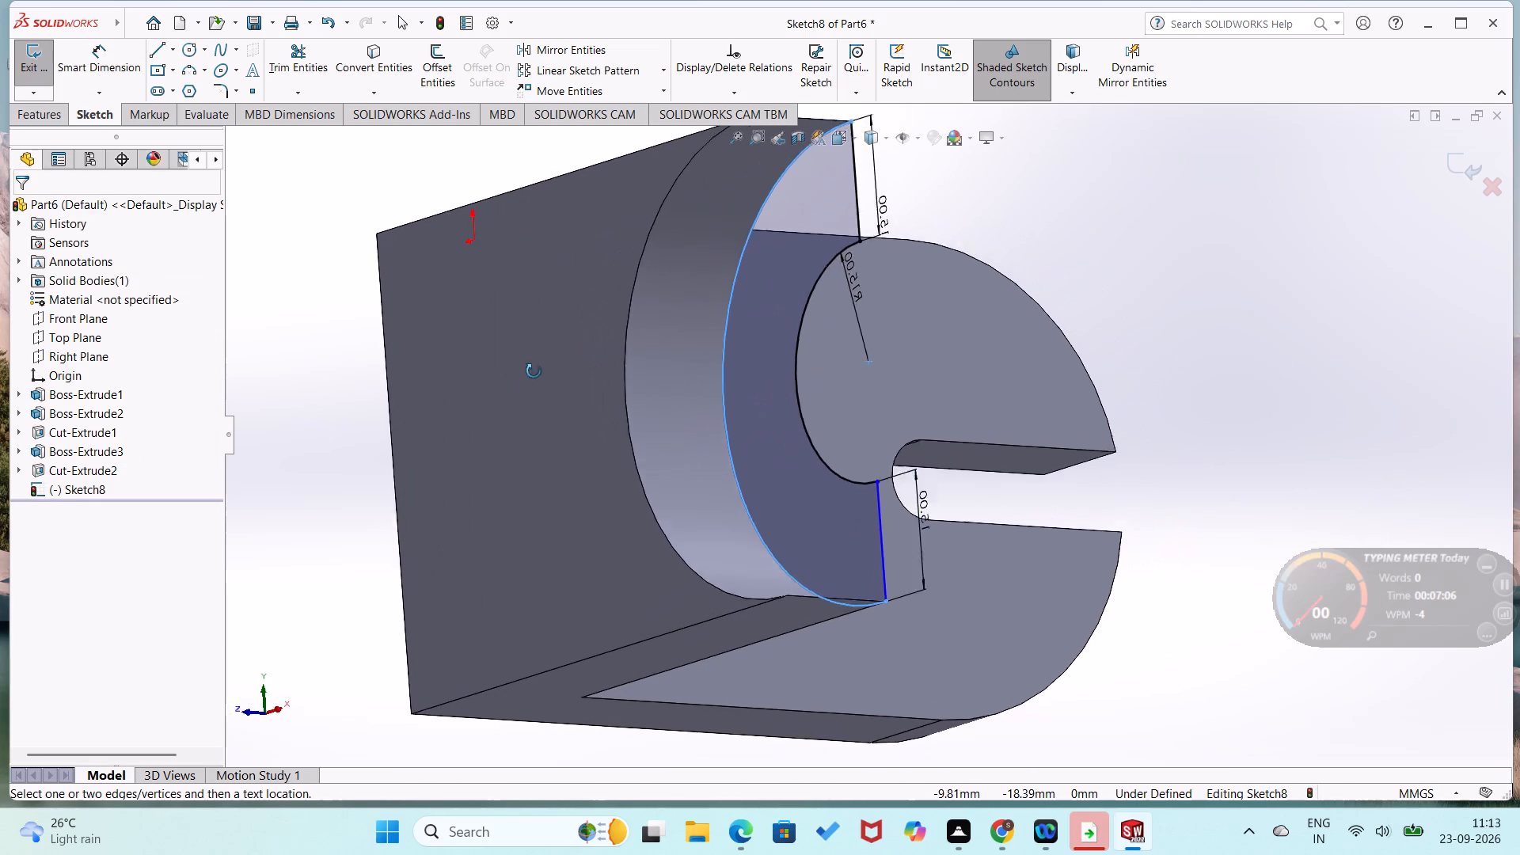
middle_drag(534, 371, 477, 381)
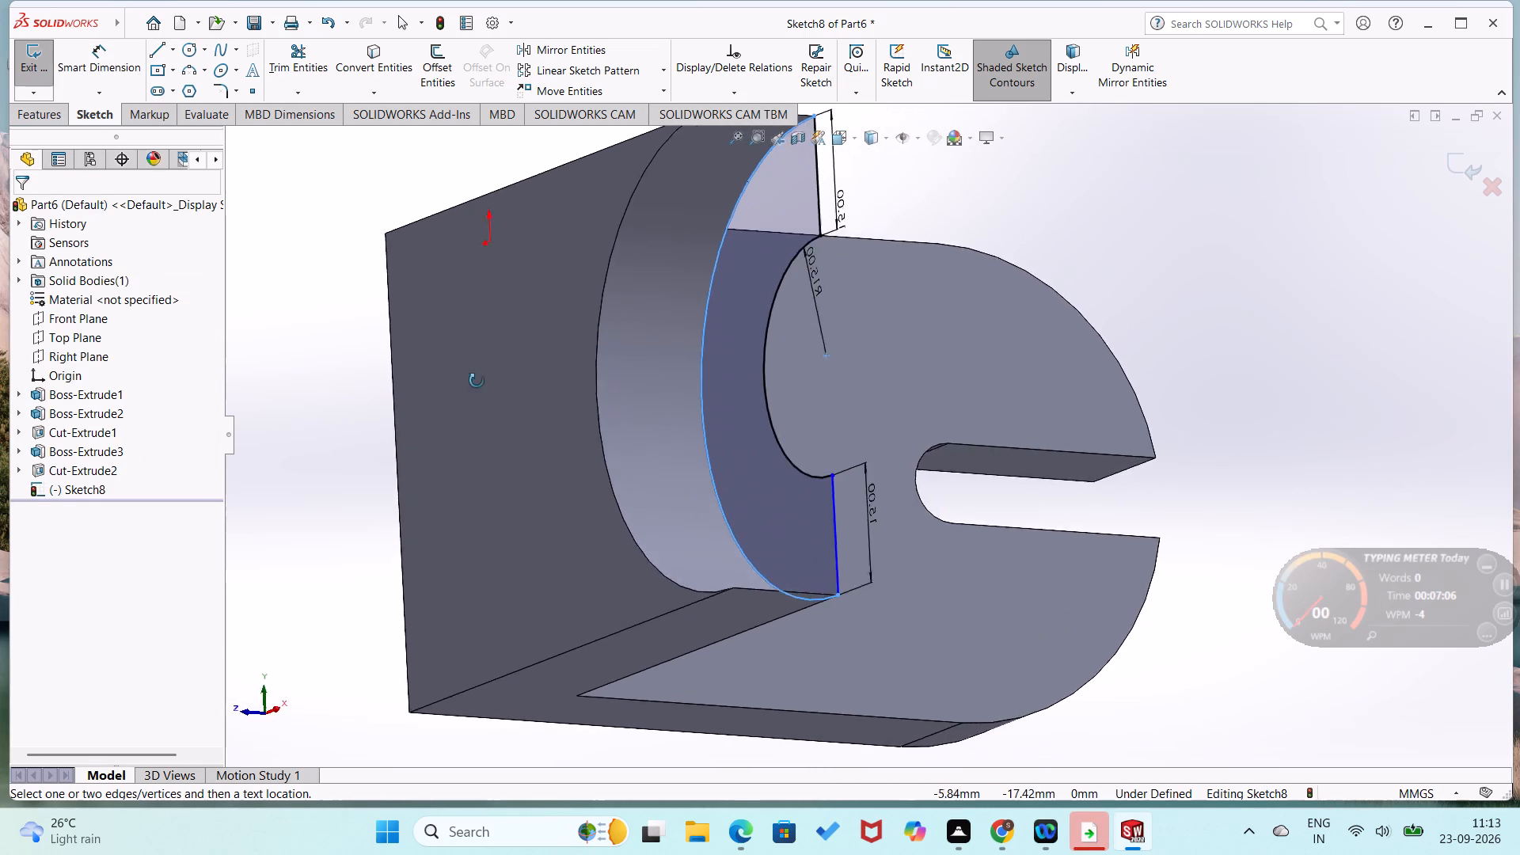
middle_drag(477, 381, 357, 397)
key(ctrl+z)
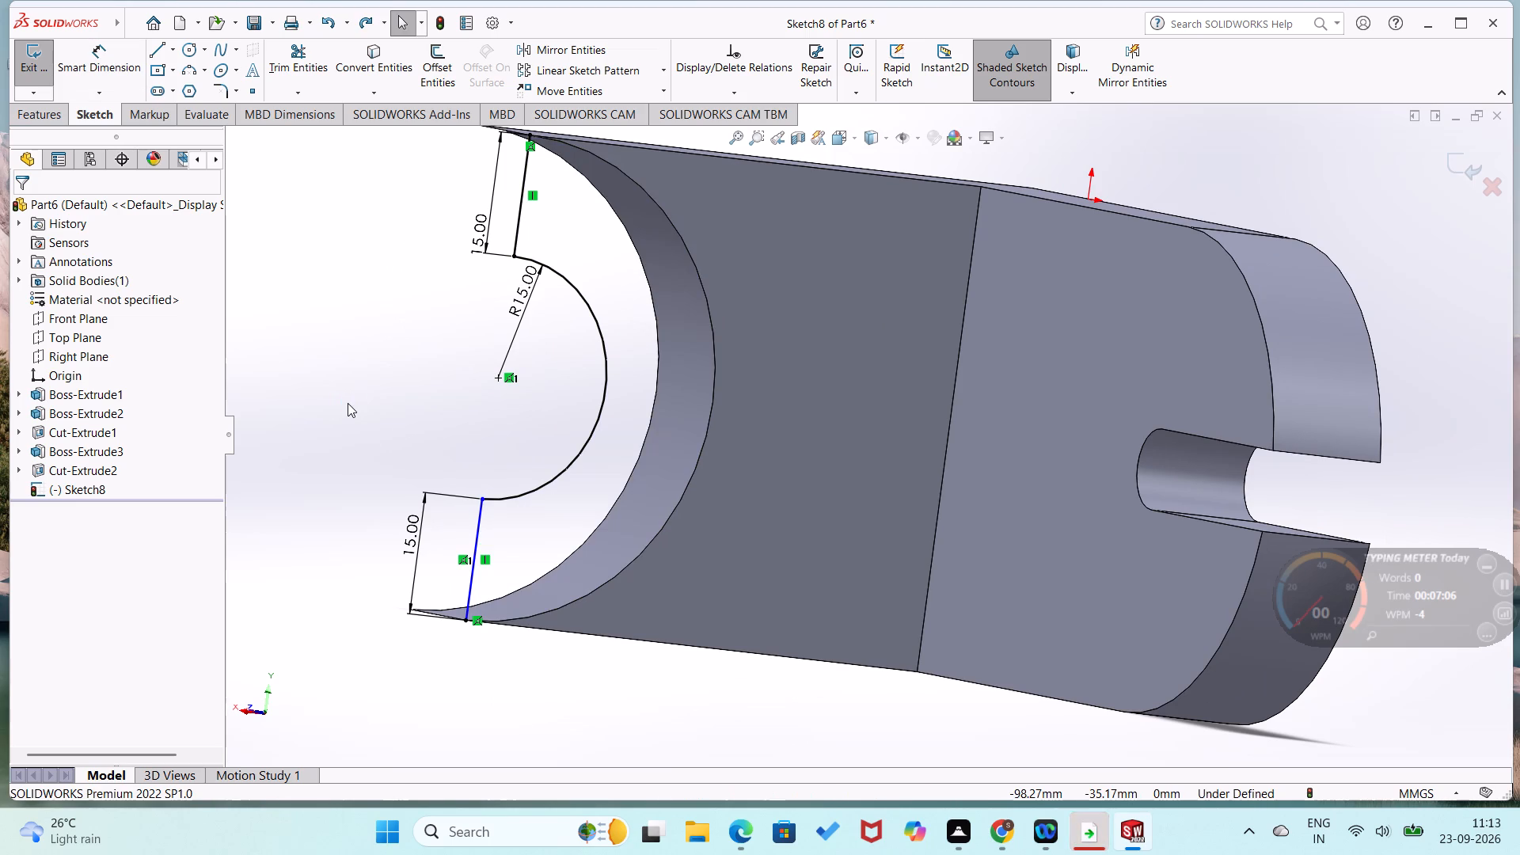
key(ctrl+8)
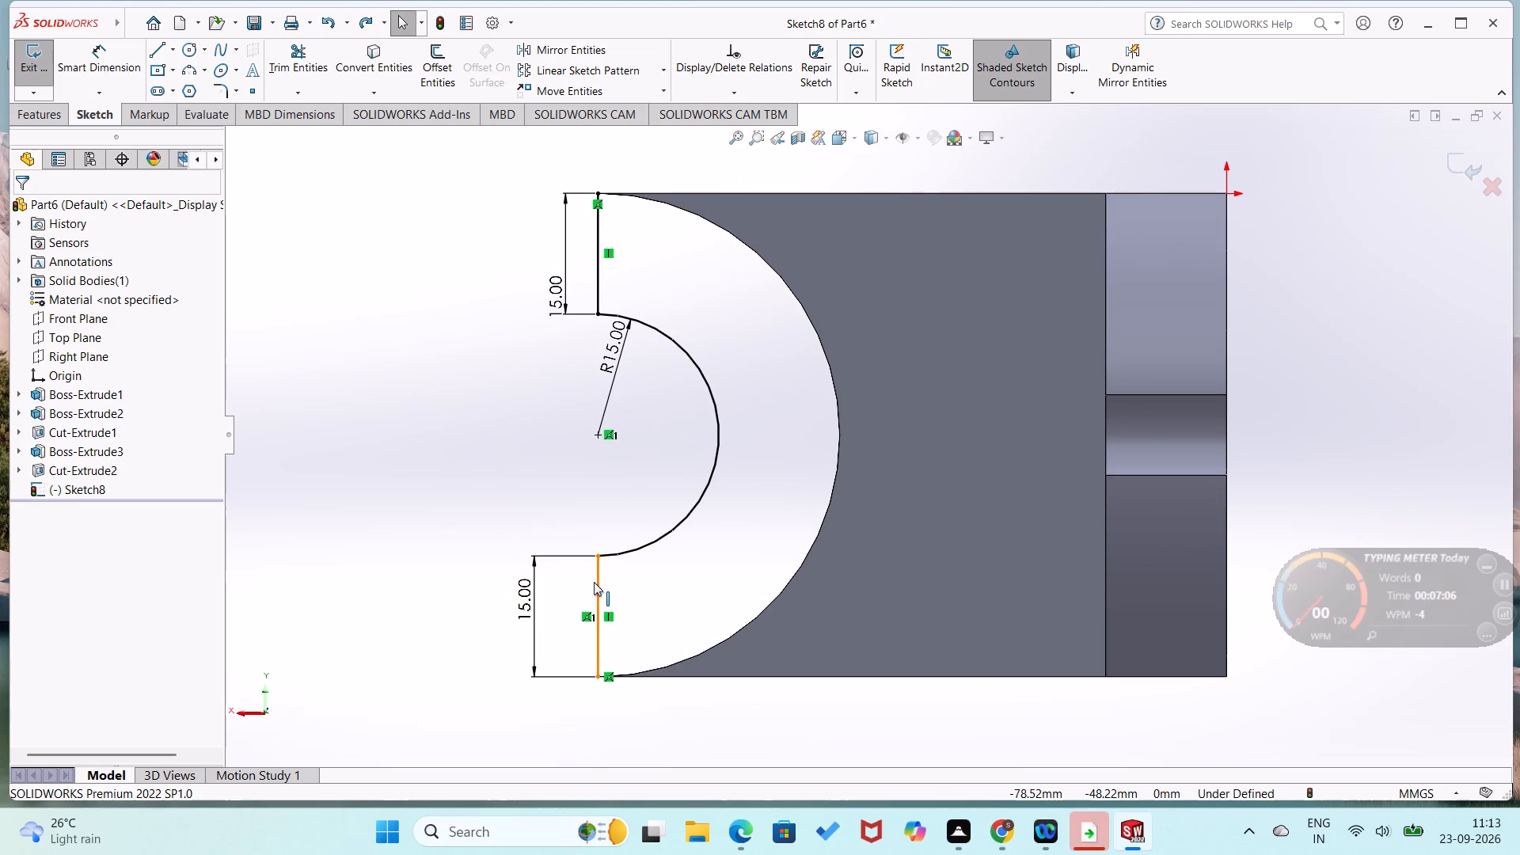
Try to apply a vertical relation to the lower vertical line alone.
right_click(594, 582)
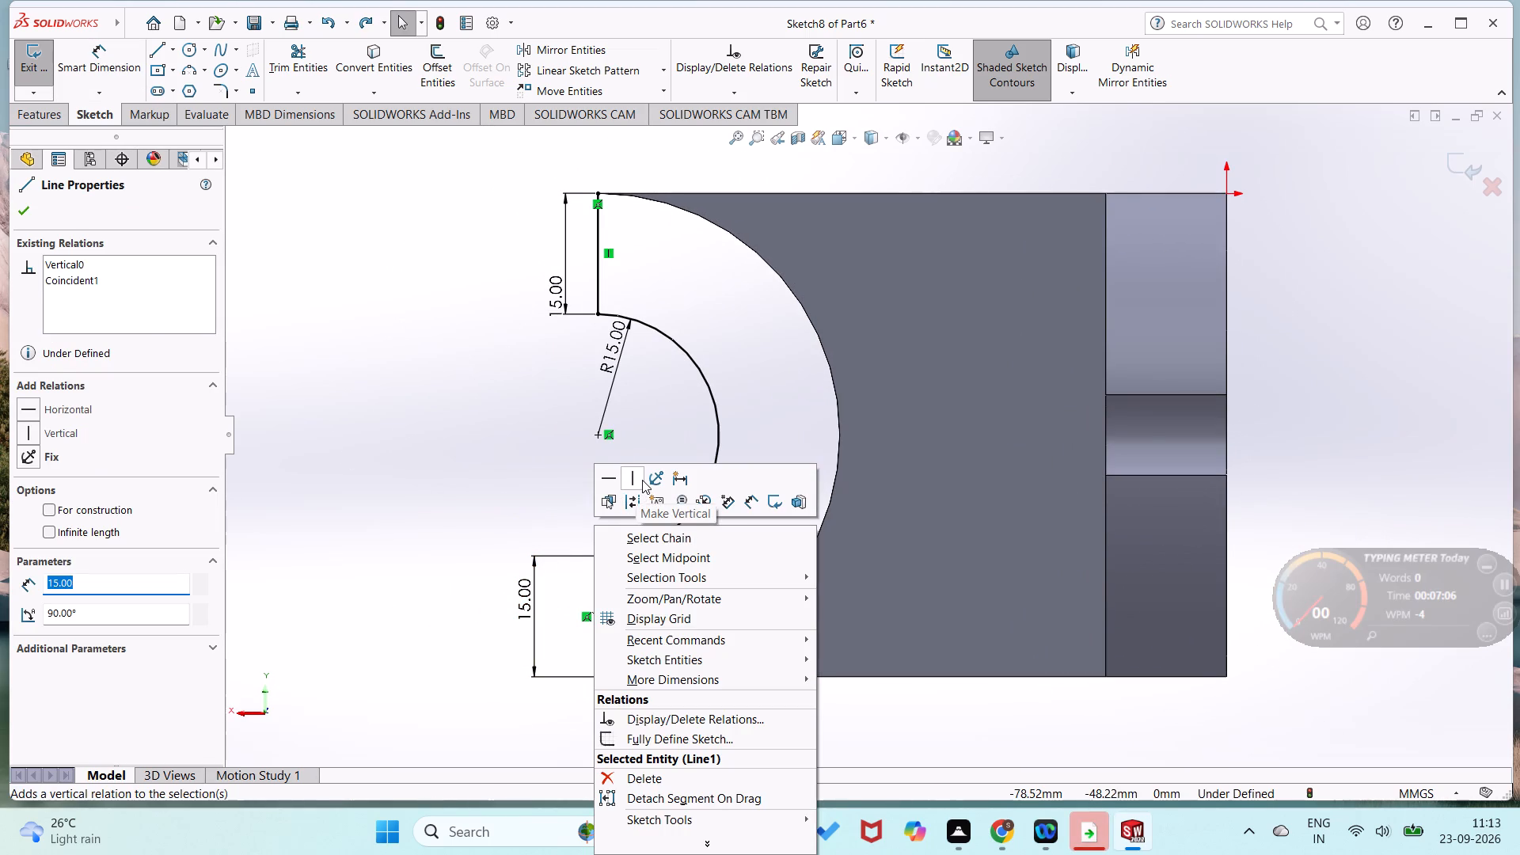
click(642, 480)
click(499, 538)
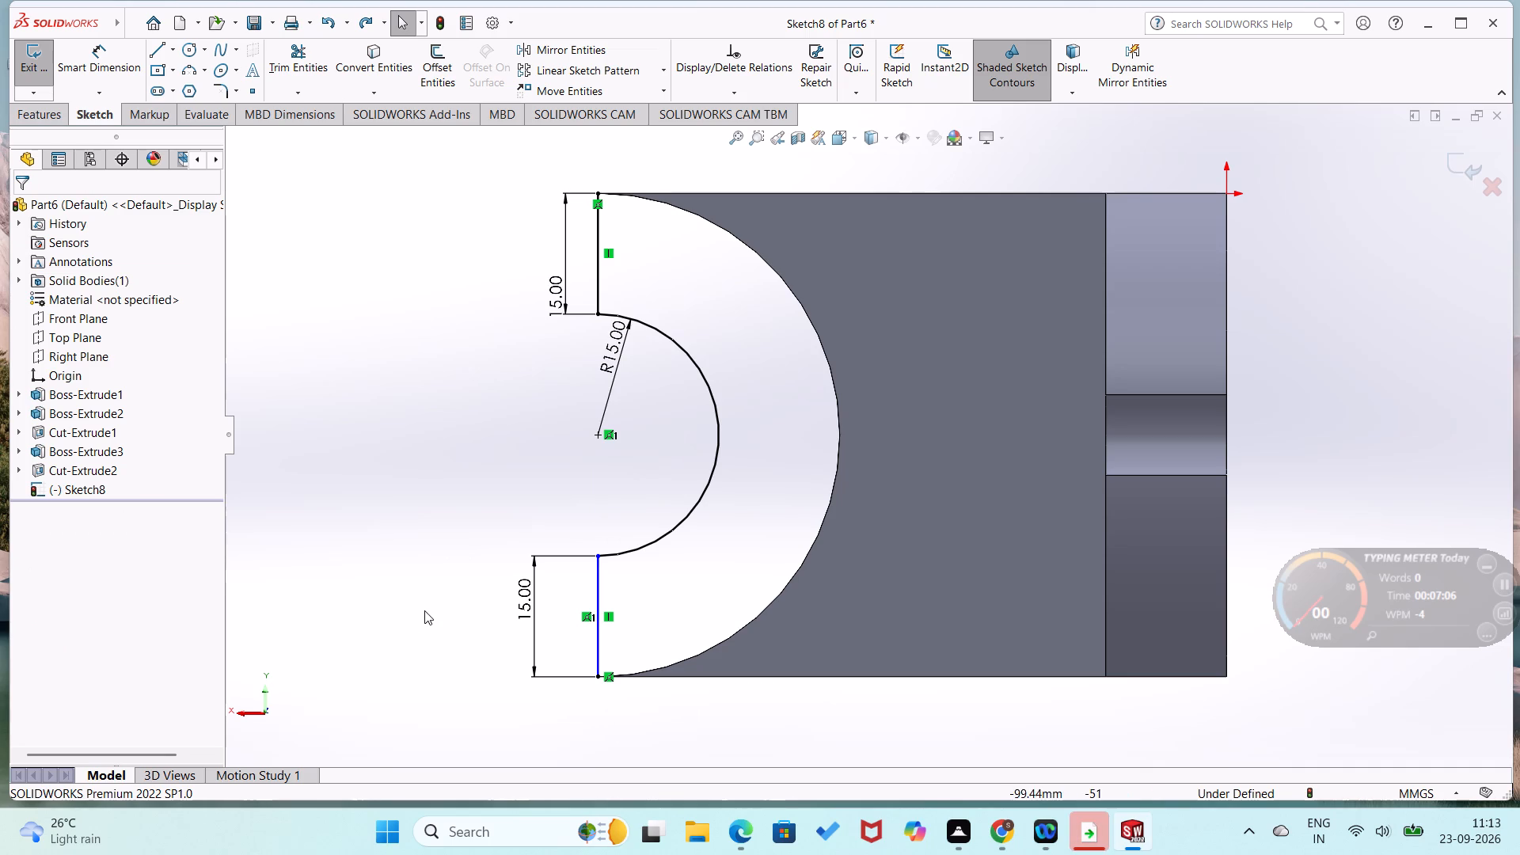
Close the half-ring profile with a tangent arc of about 30 mm radius from the lower notch tip to the upper one.
right_drag(426, 609, 278, 673)
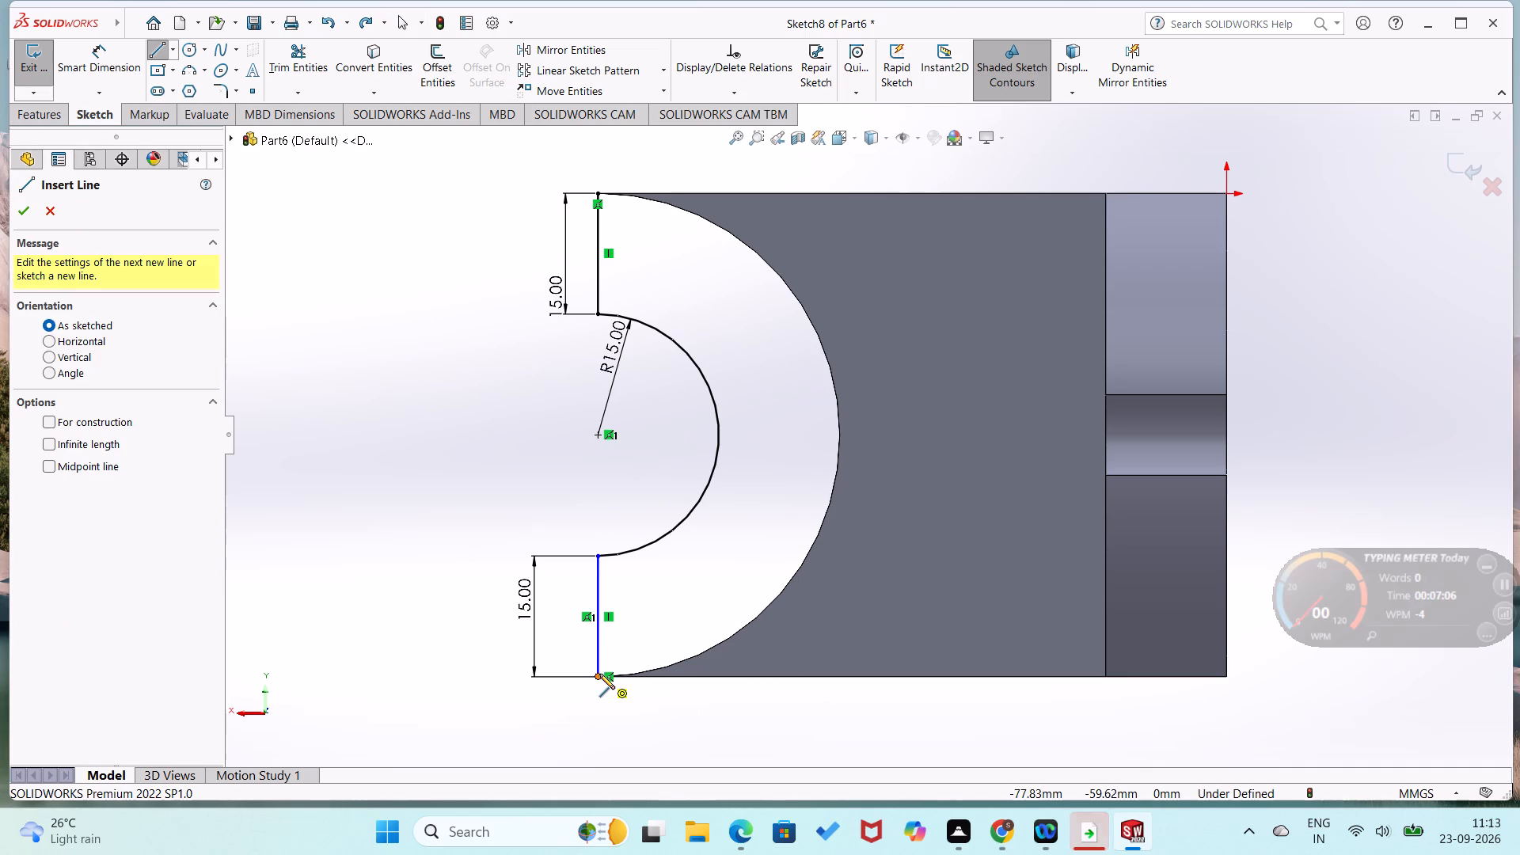
drag(598, 676, 610, 676)
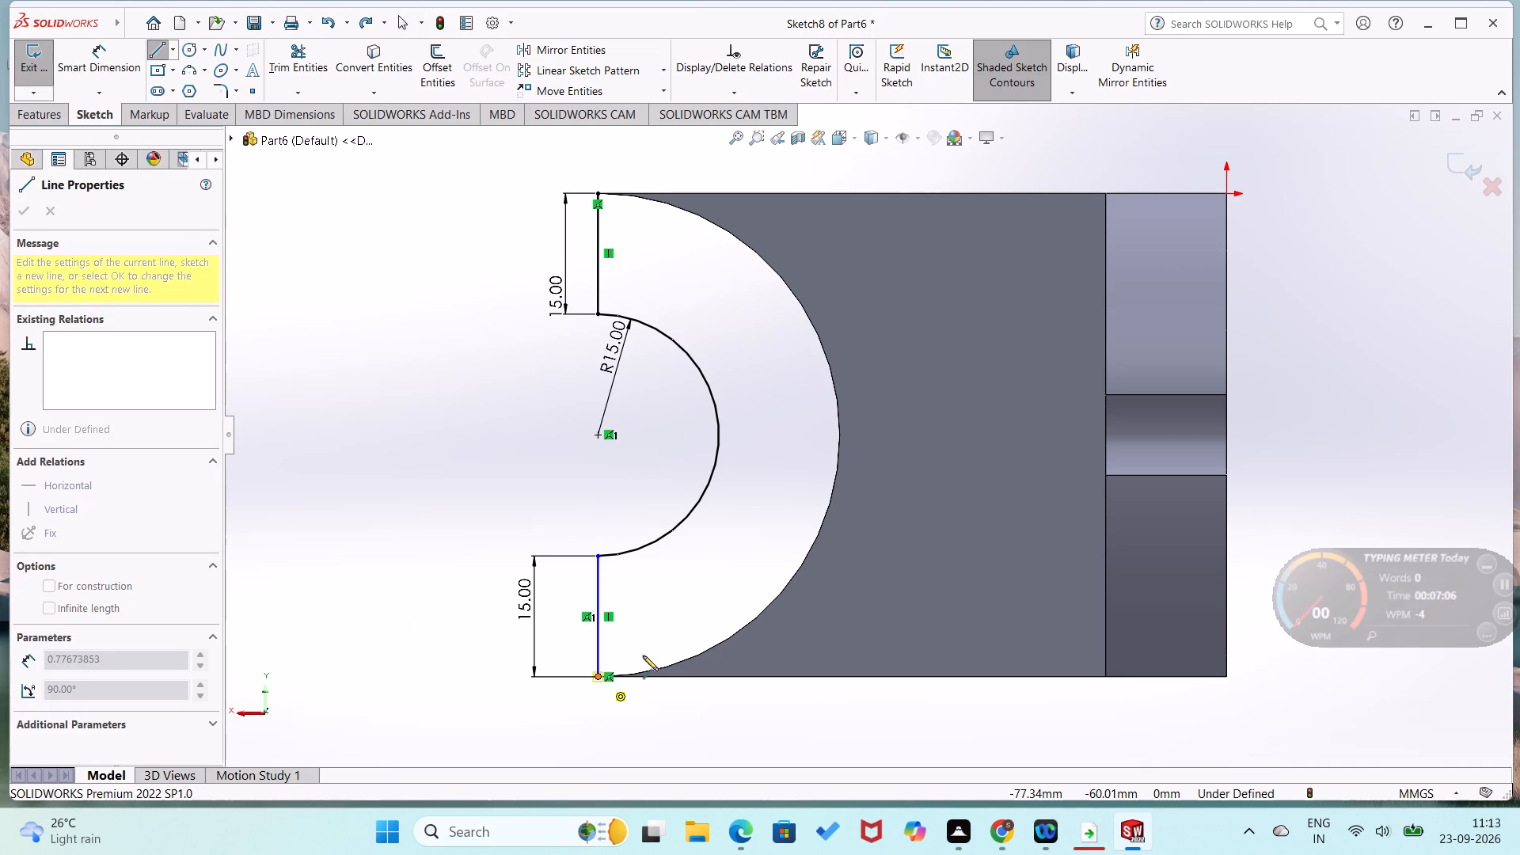
click(599, 194)
right_drag(439, 487, 494, 268)
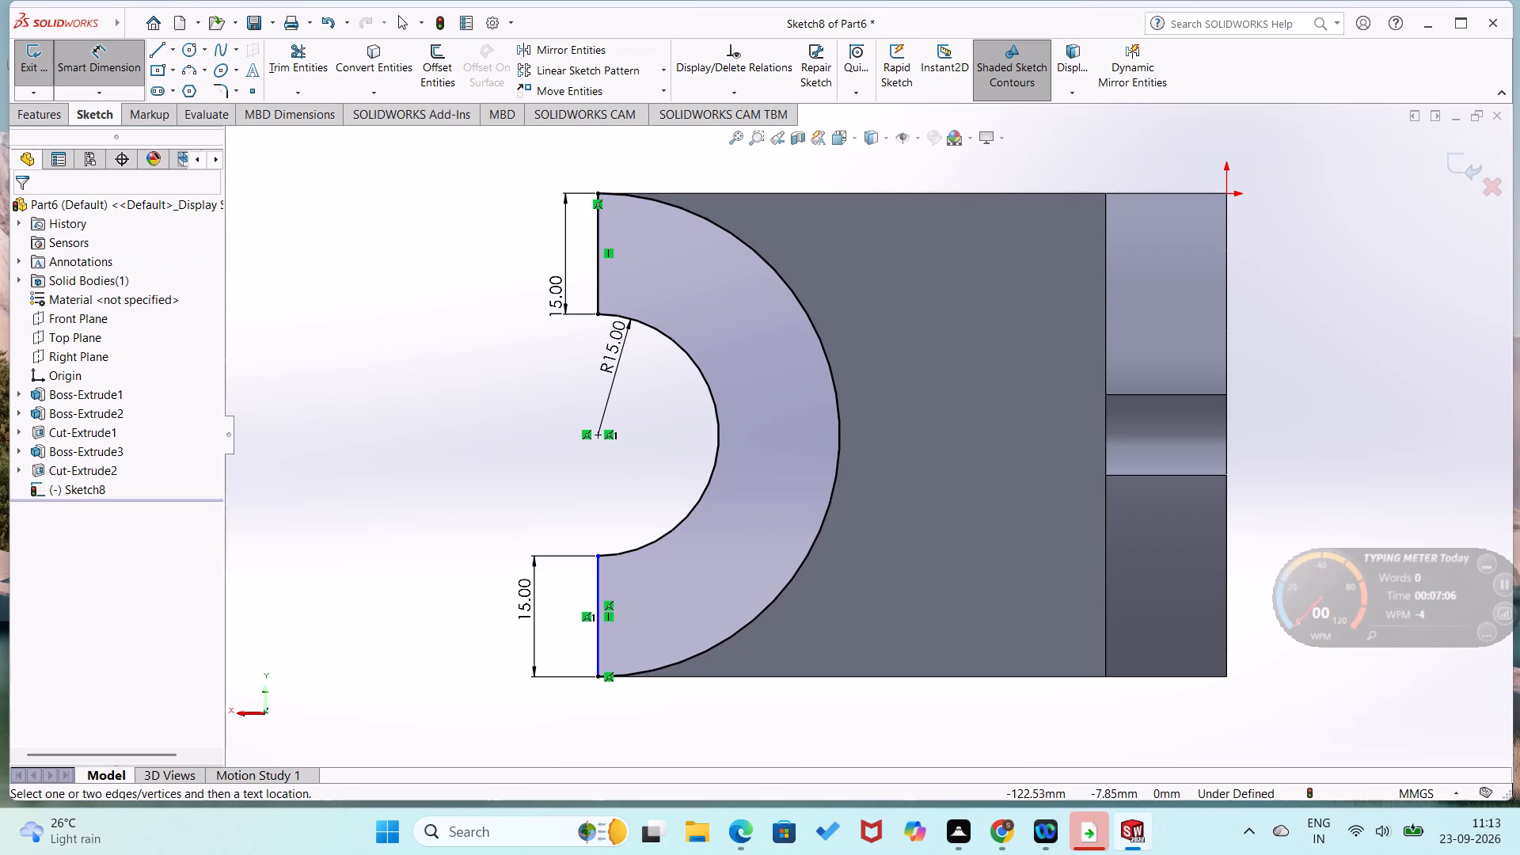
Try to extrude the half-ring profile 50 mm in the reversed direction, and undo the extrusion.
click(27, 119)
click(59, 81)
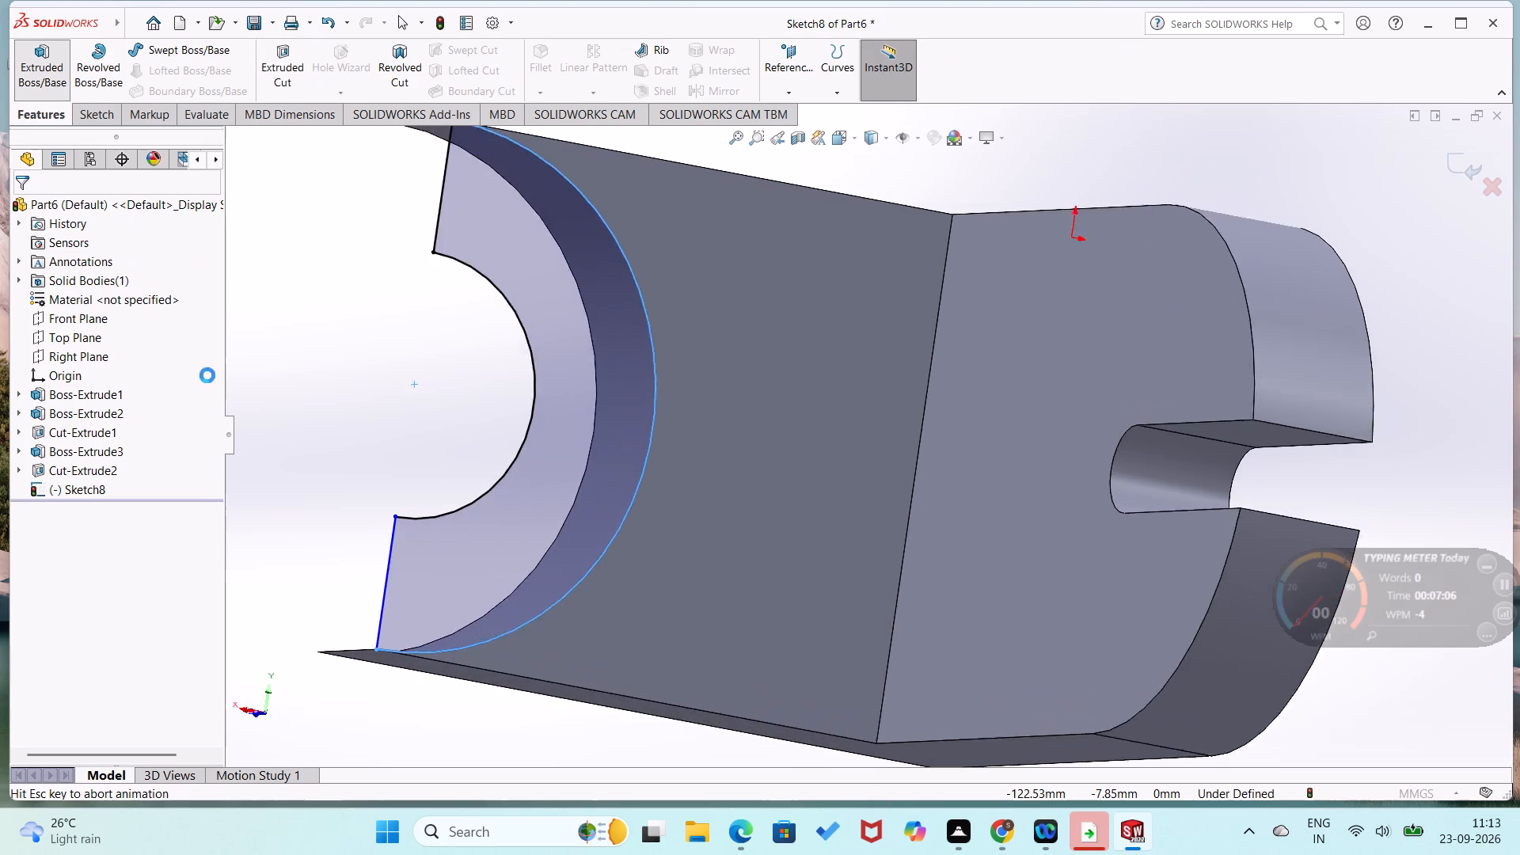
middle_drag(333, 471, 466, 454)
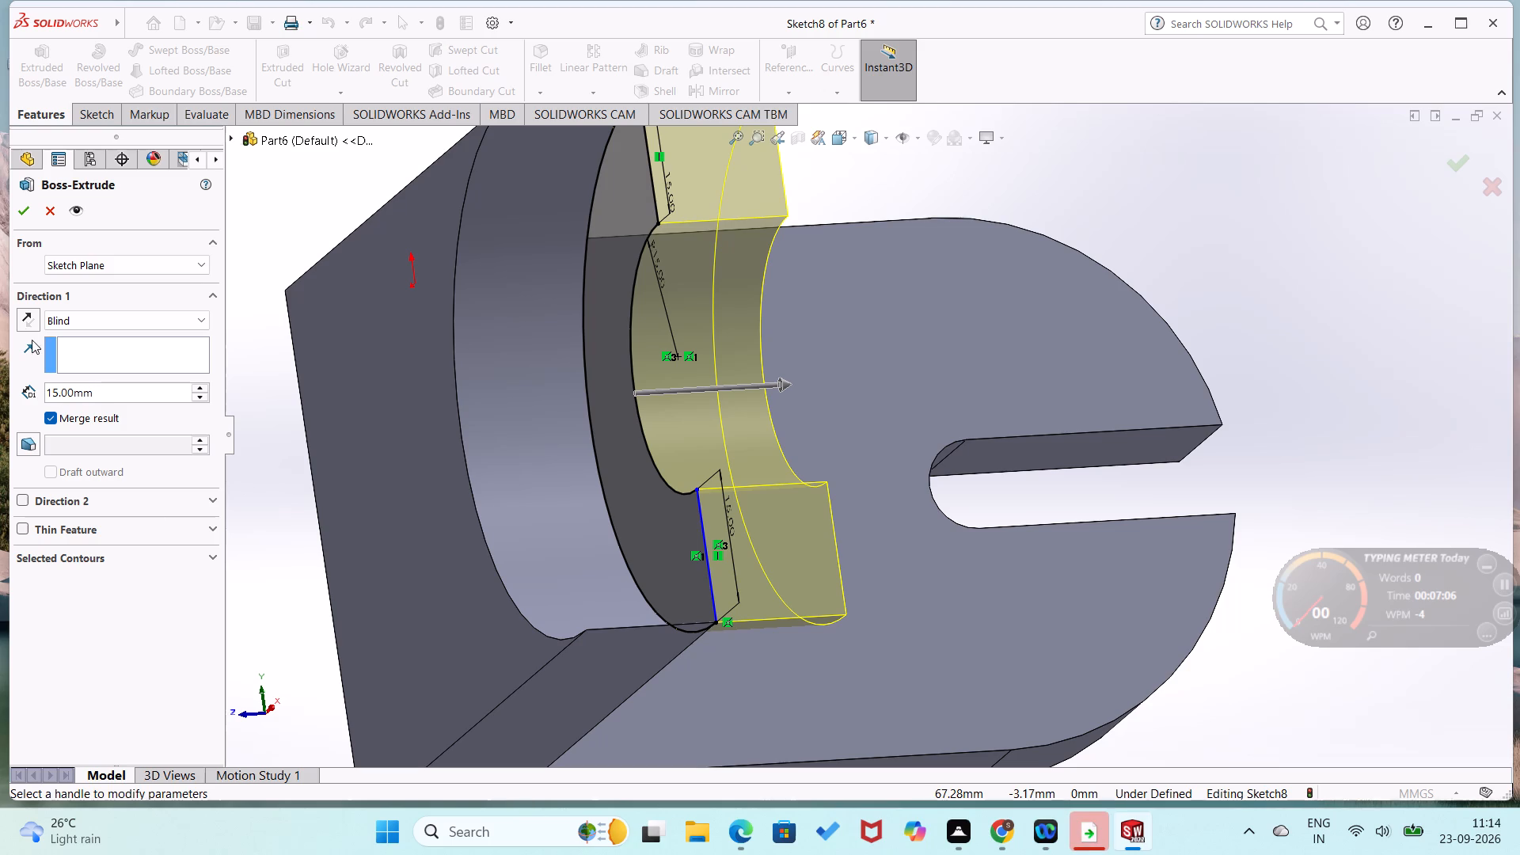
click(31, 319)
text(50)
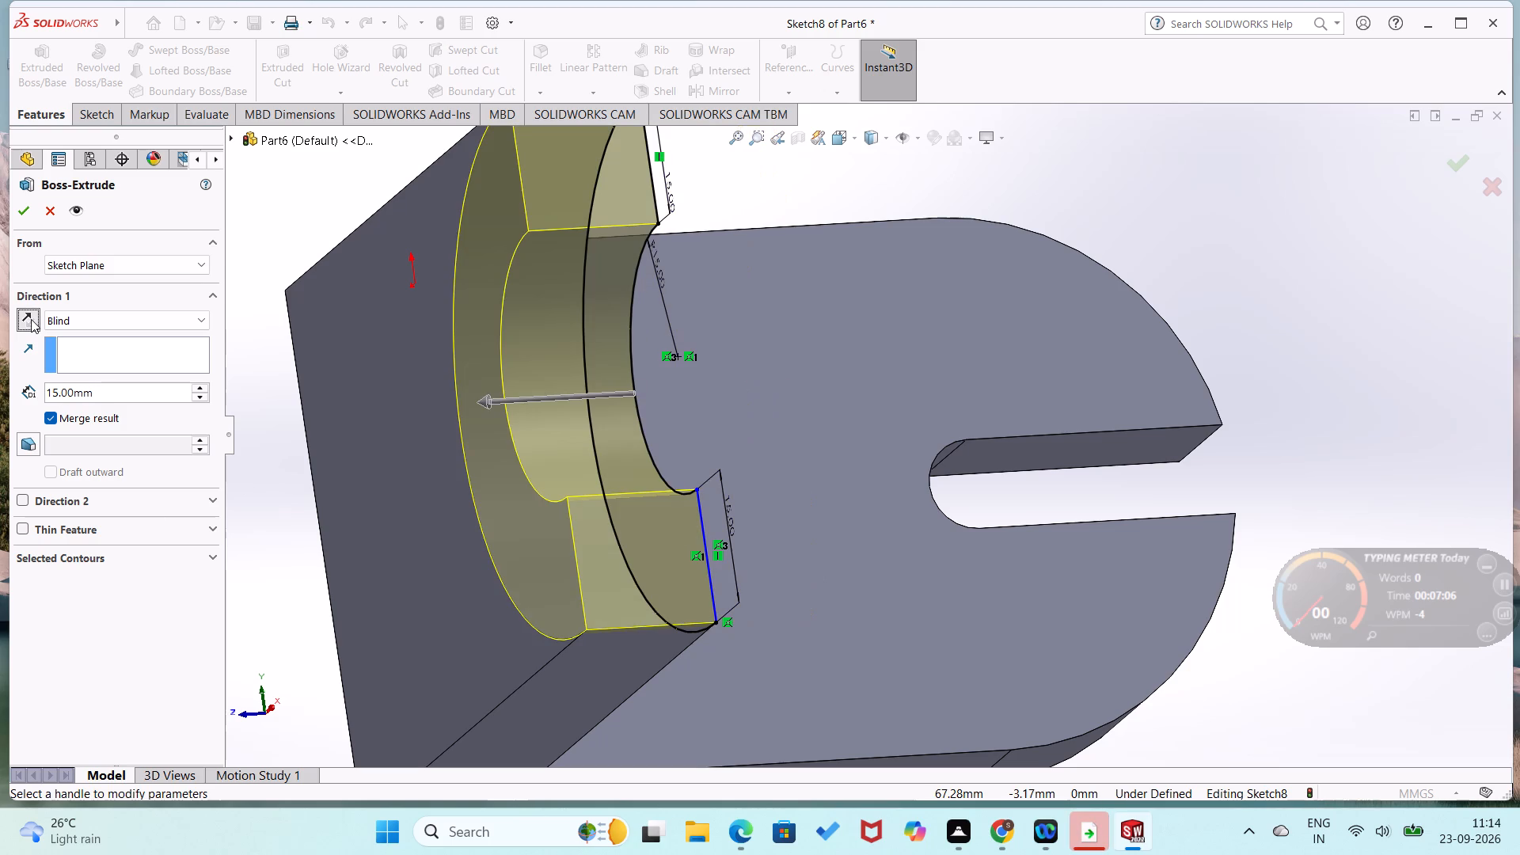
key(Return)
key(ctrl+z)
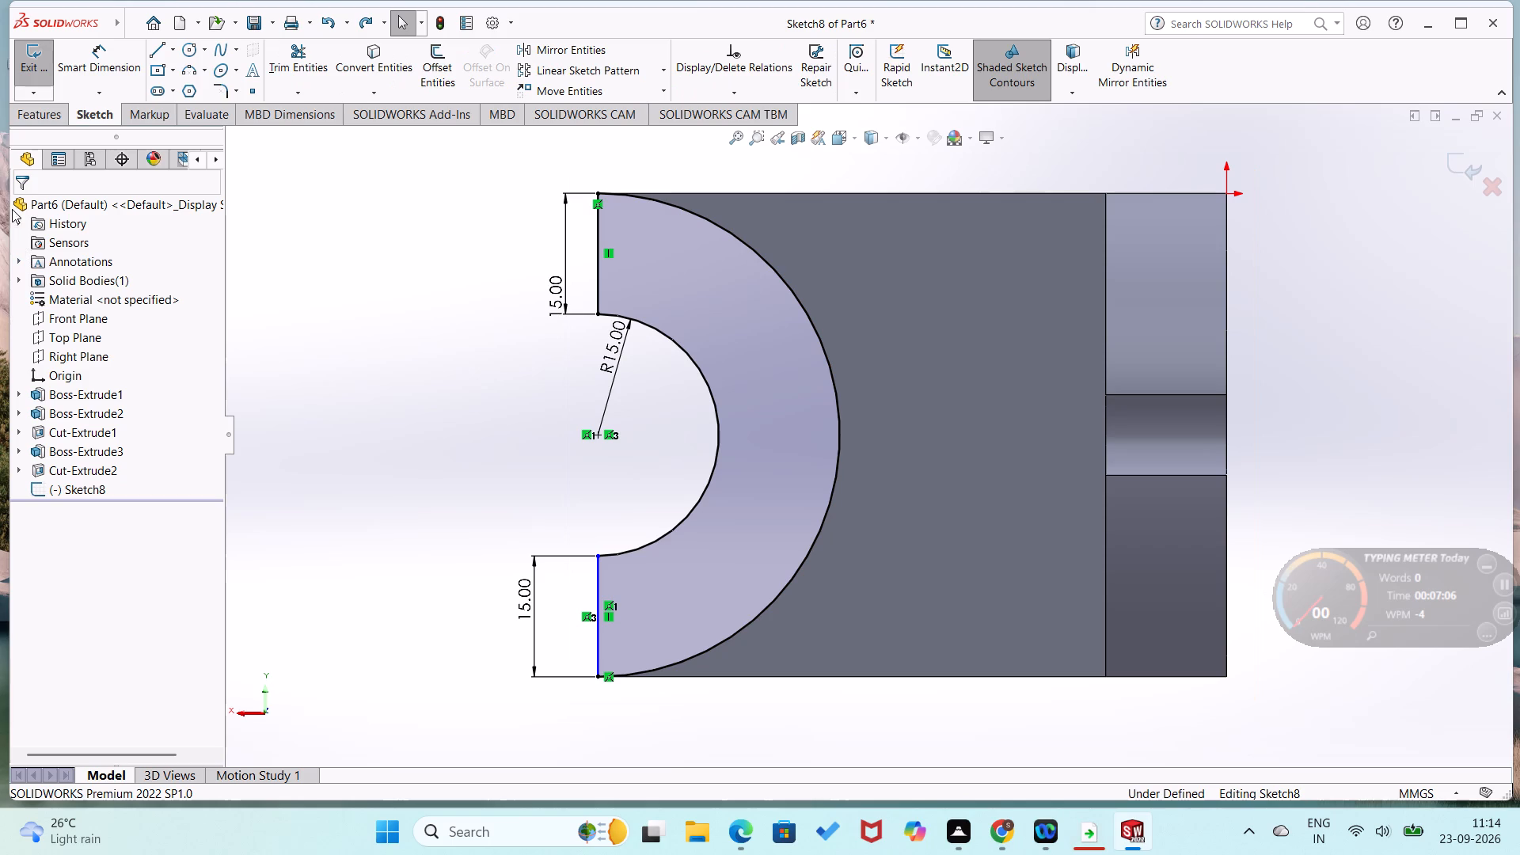
Extrude the half-ring profile as a blind boss 50 mm deep in the reversed direction, merged with the arm.
click(17, 112)
click(30, 85)
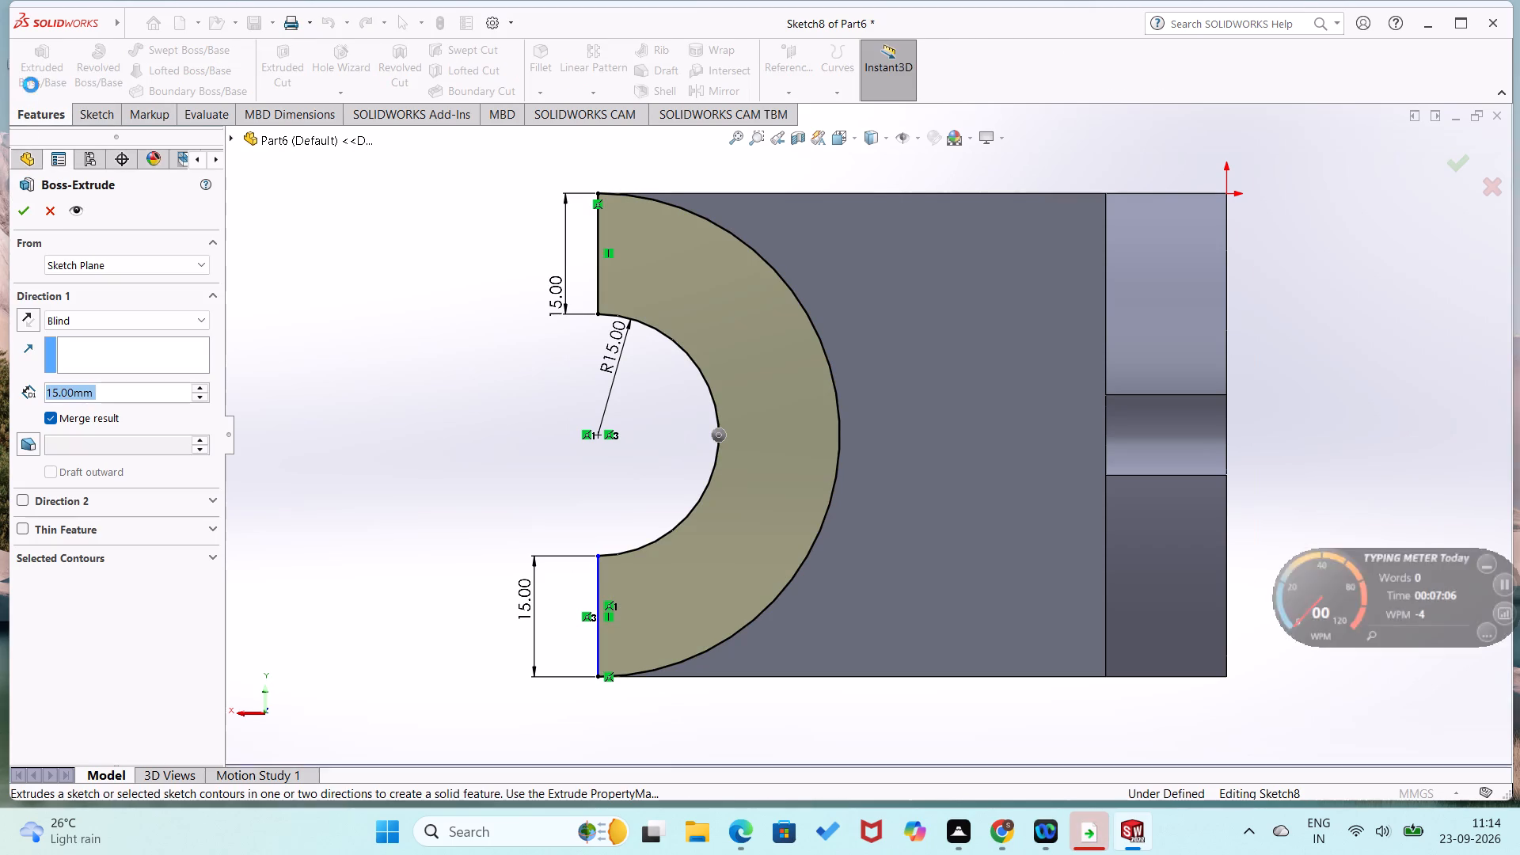
middle_drag(299, 385, 429, 417)
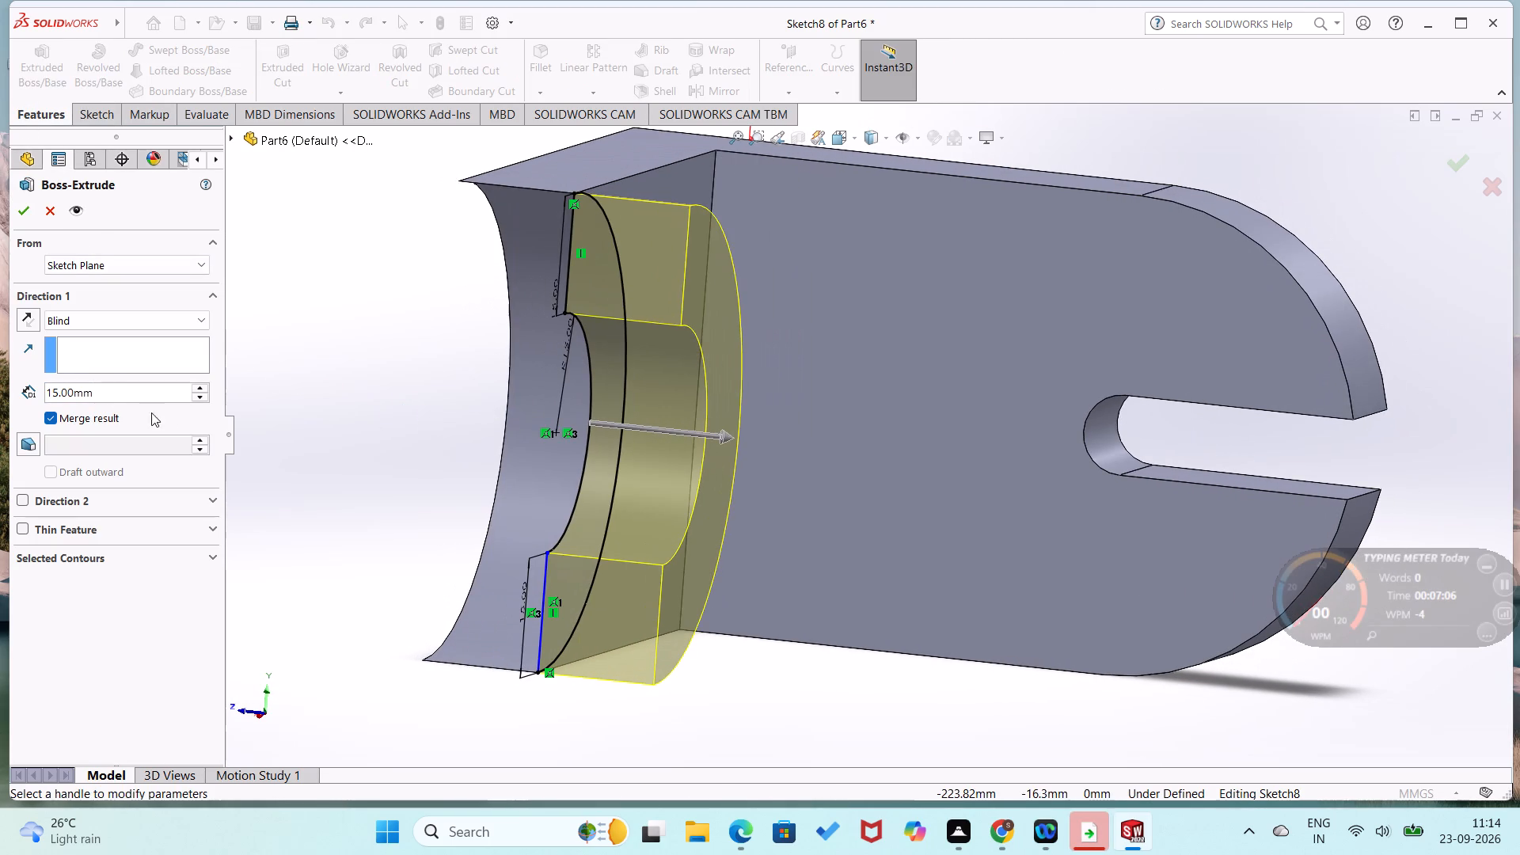
click(26, 315)
drag(127, 388, 116, 386)
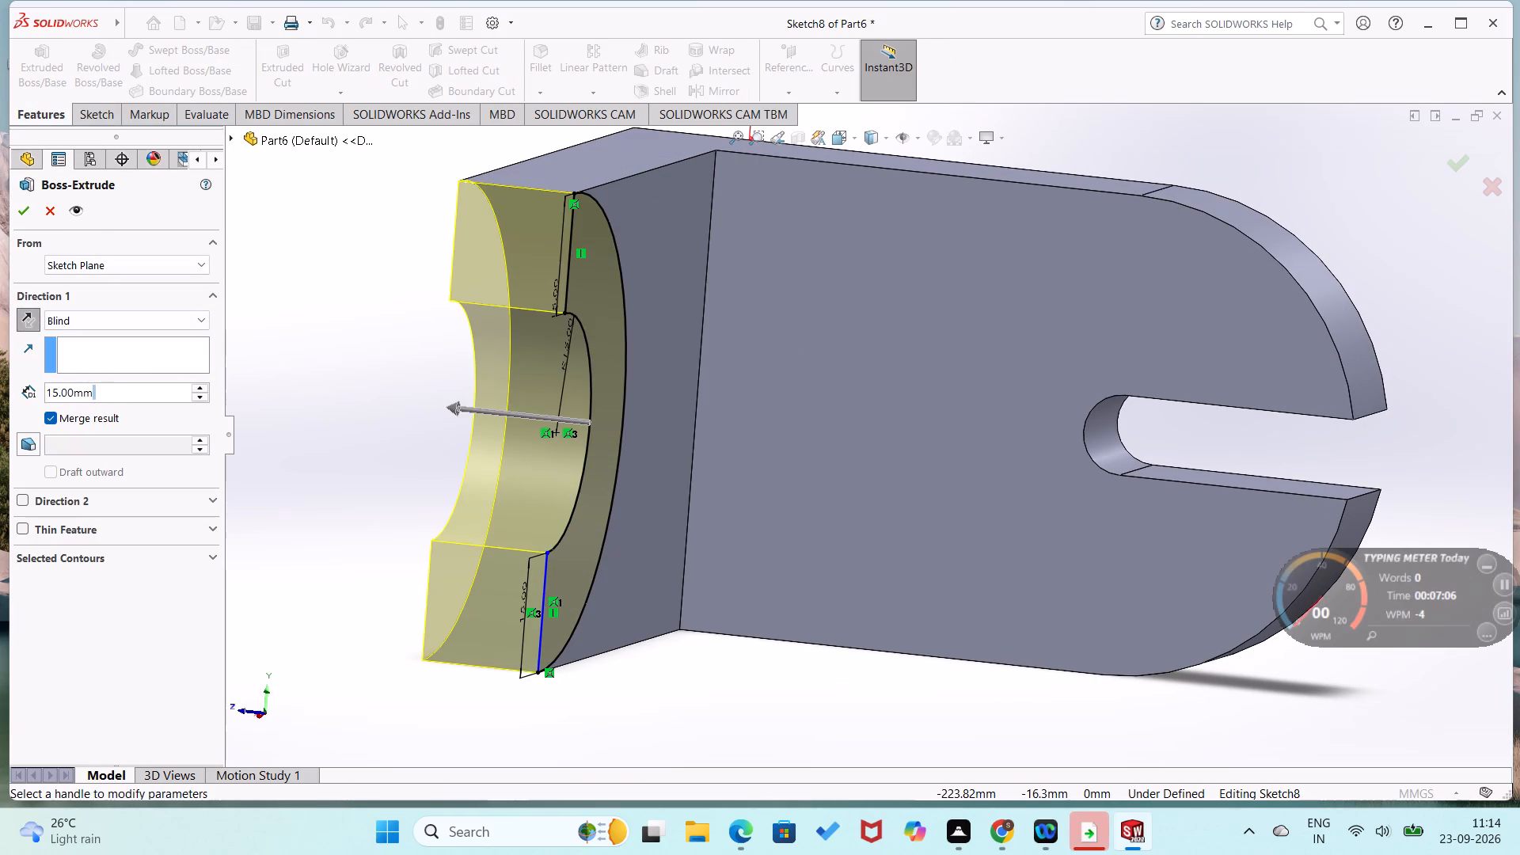
drag(116, 386, 7, 380)
text(50)
key(Return)
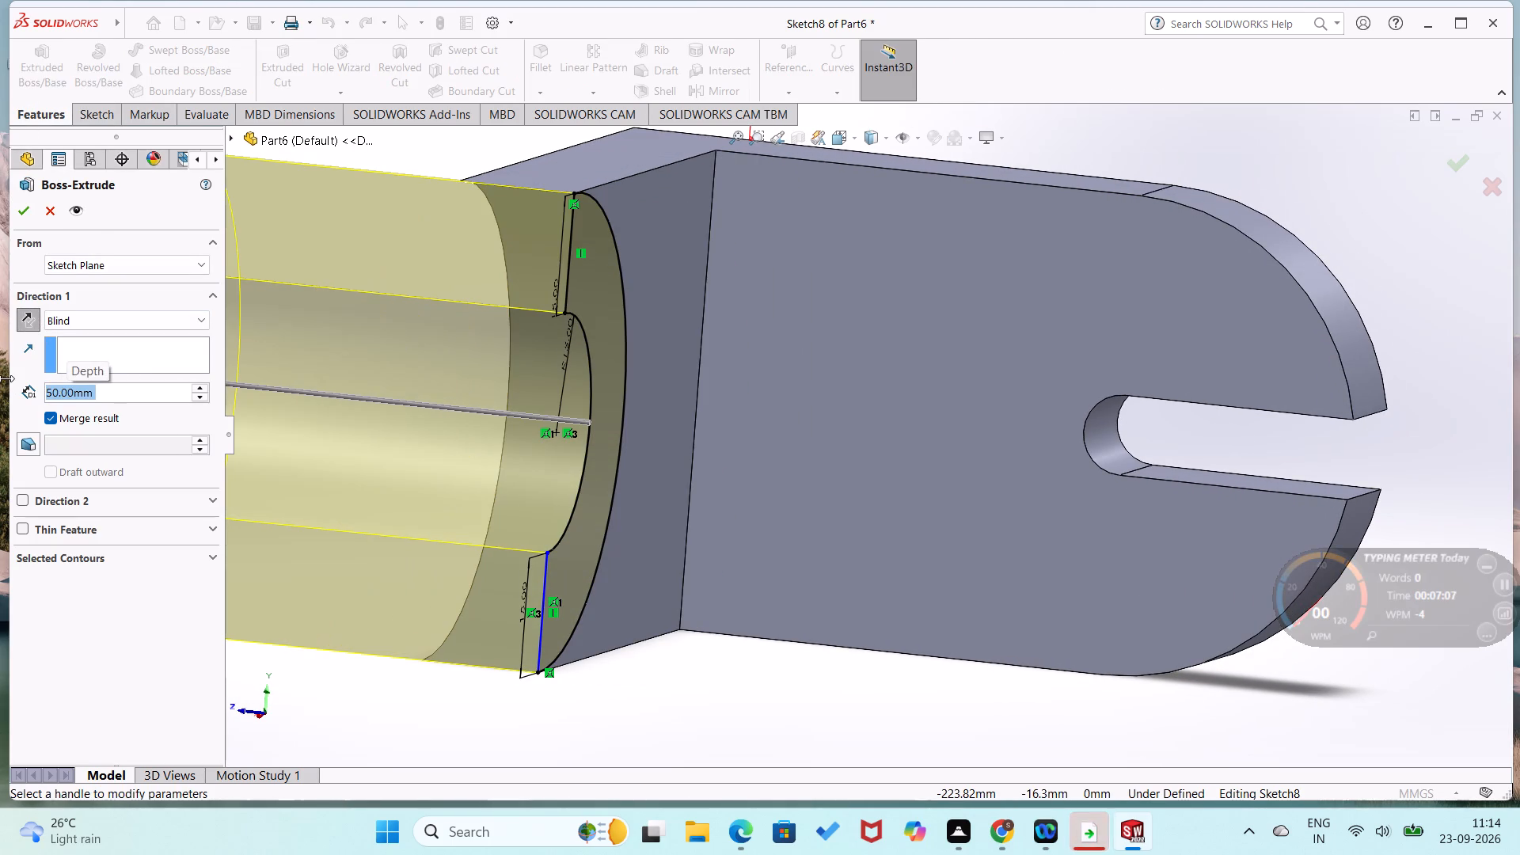
scroll(495, 683, up, 1)
middle_drag(503, 677, 583, 533)
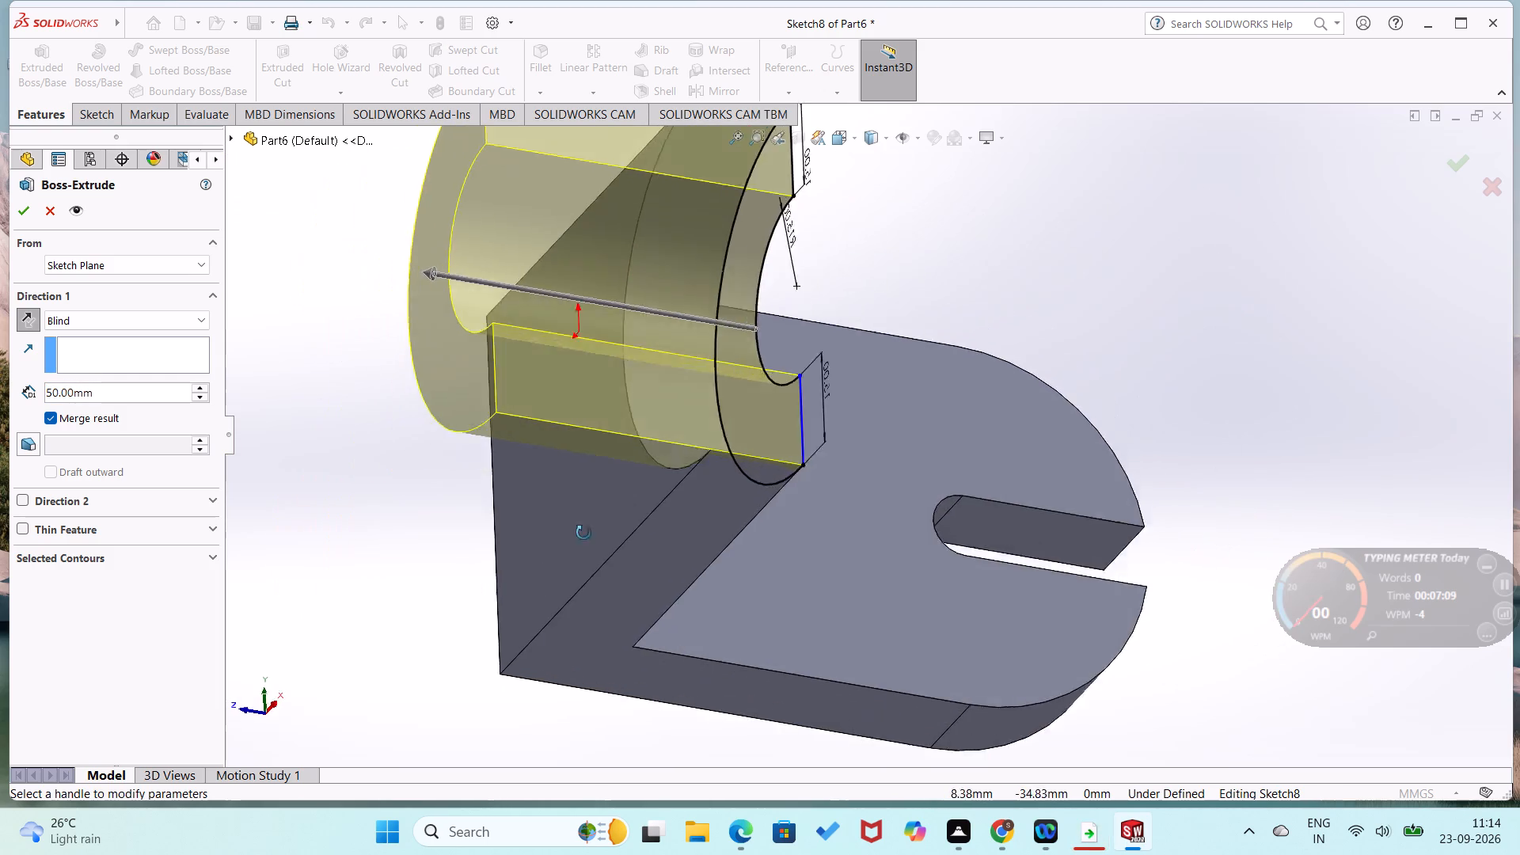
middle_drag(583, 533, 595, 491)
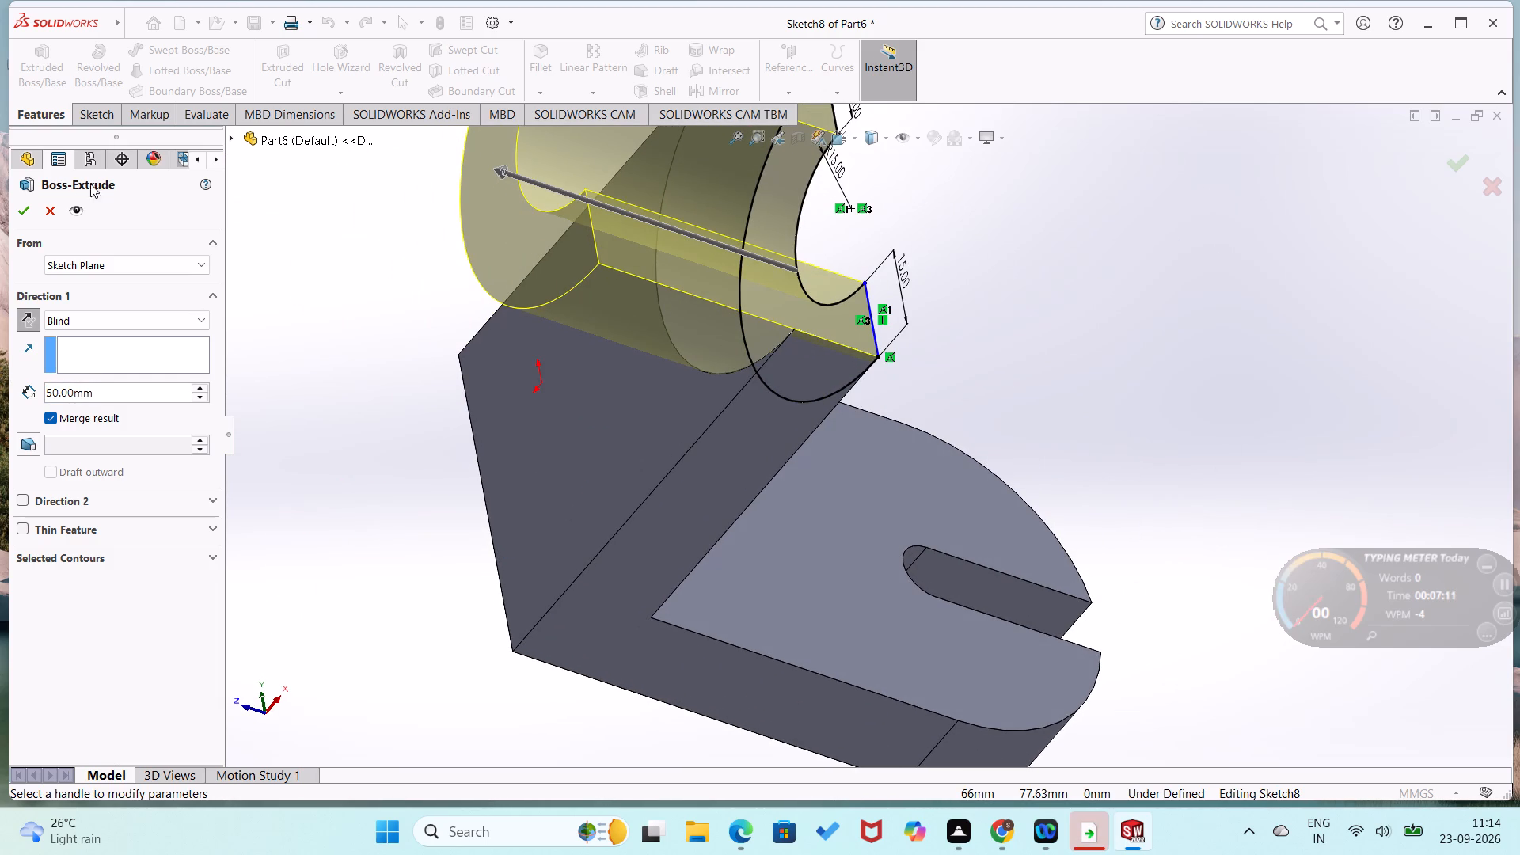
click(28, 203)
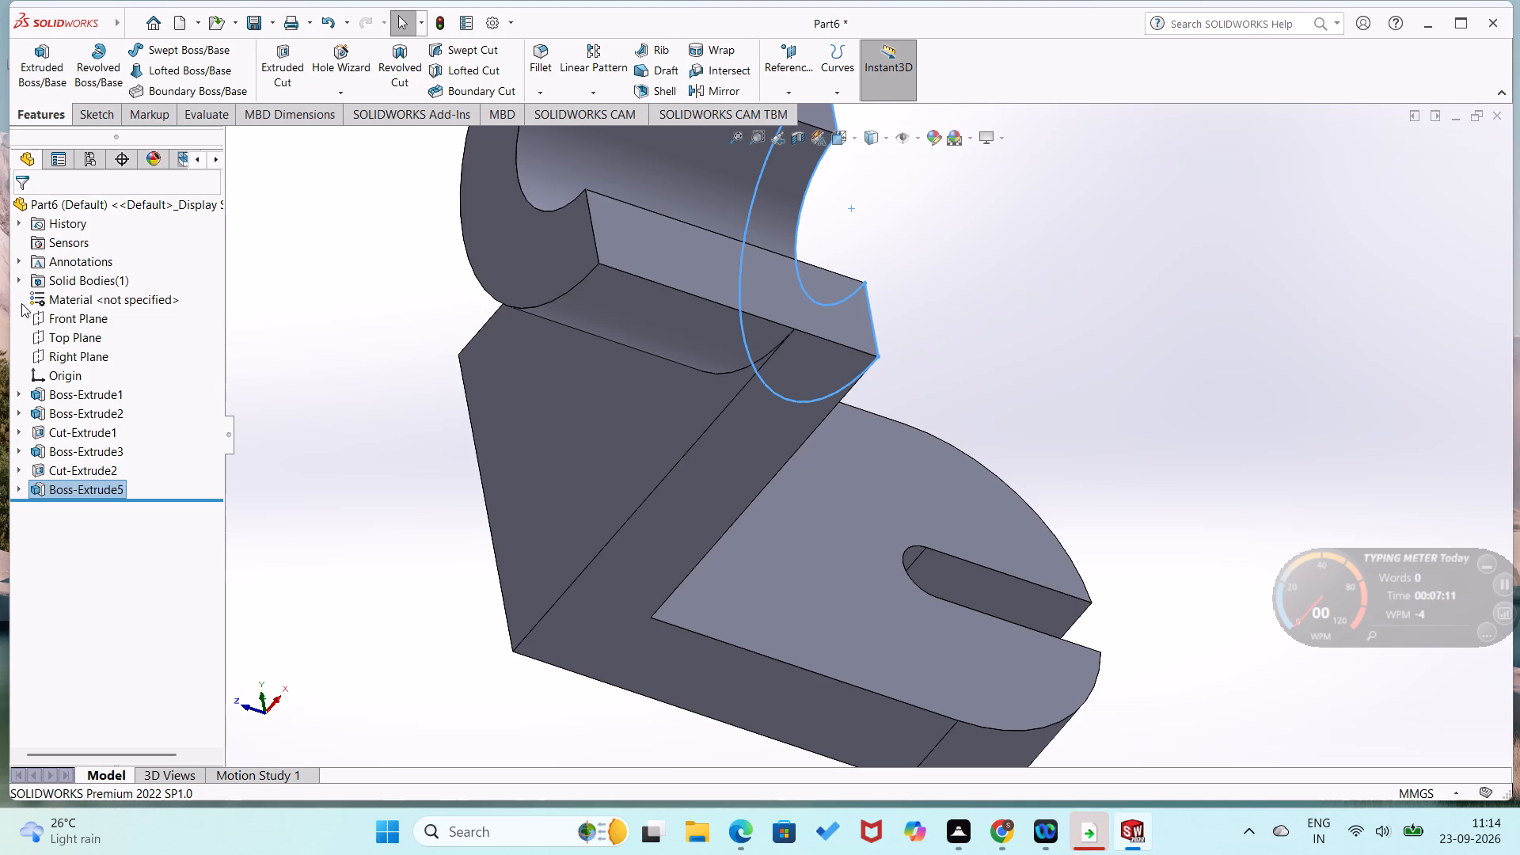
Create a reference plane offset 30 mm from the bracket's L-shaped side face, with the offset flipped into the body.
scroll(25, 301, up, 2)
scroll(209, 180, up, 1)
scroll(496, 412, down, 1)
scroll(498, 410, up, 3)
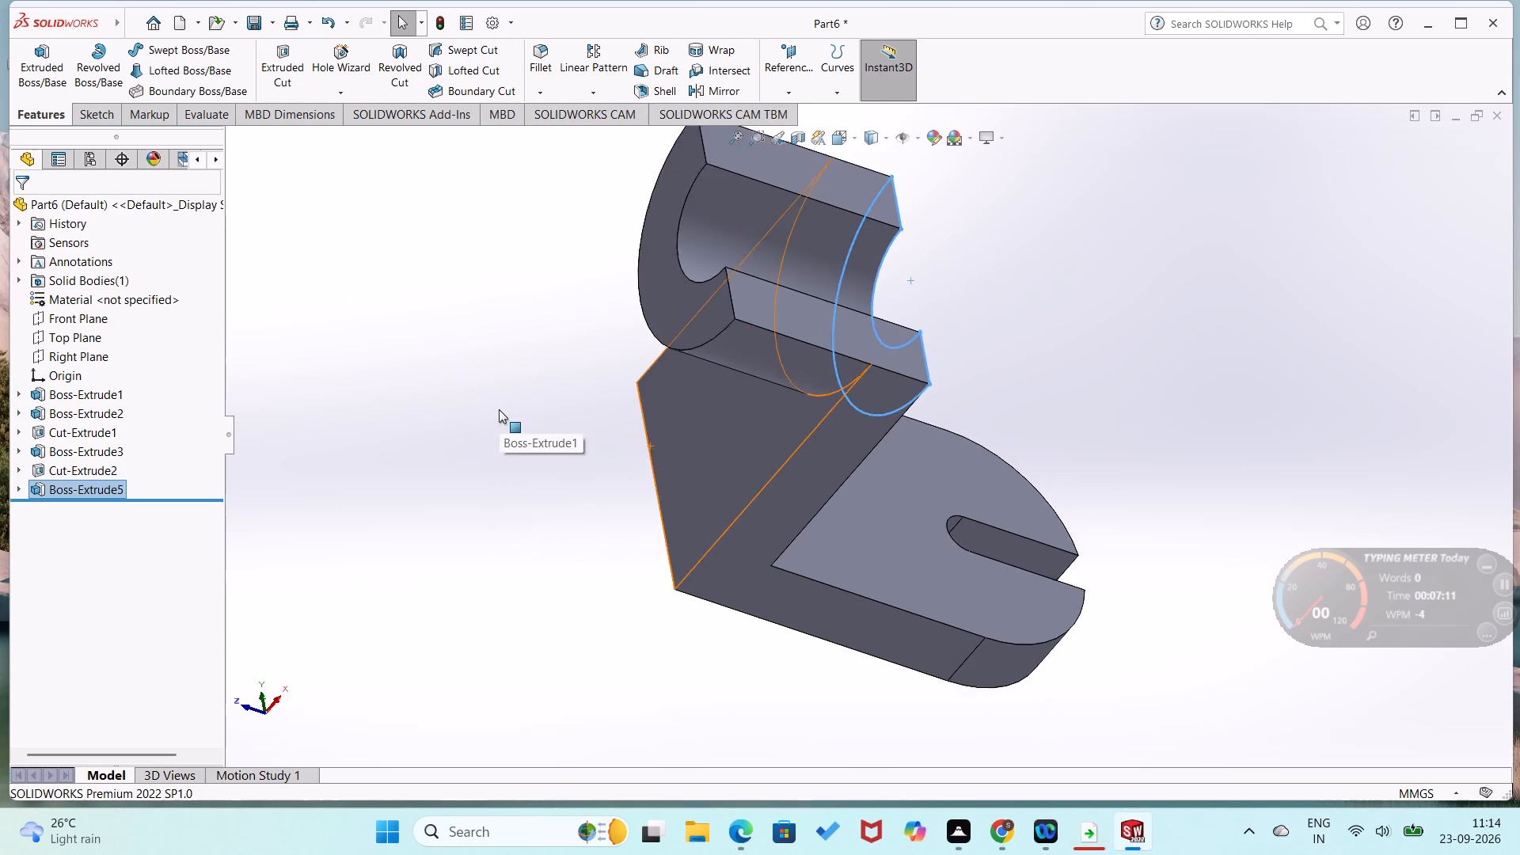
scroll(499, 409, up, 1)
click(449, 436)
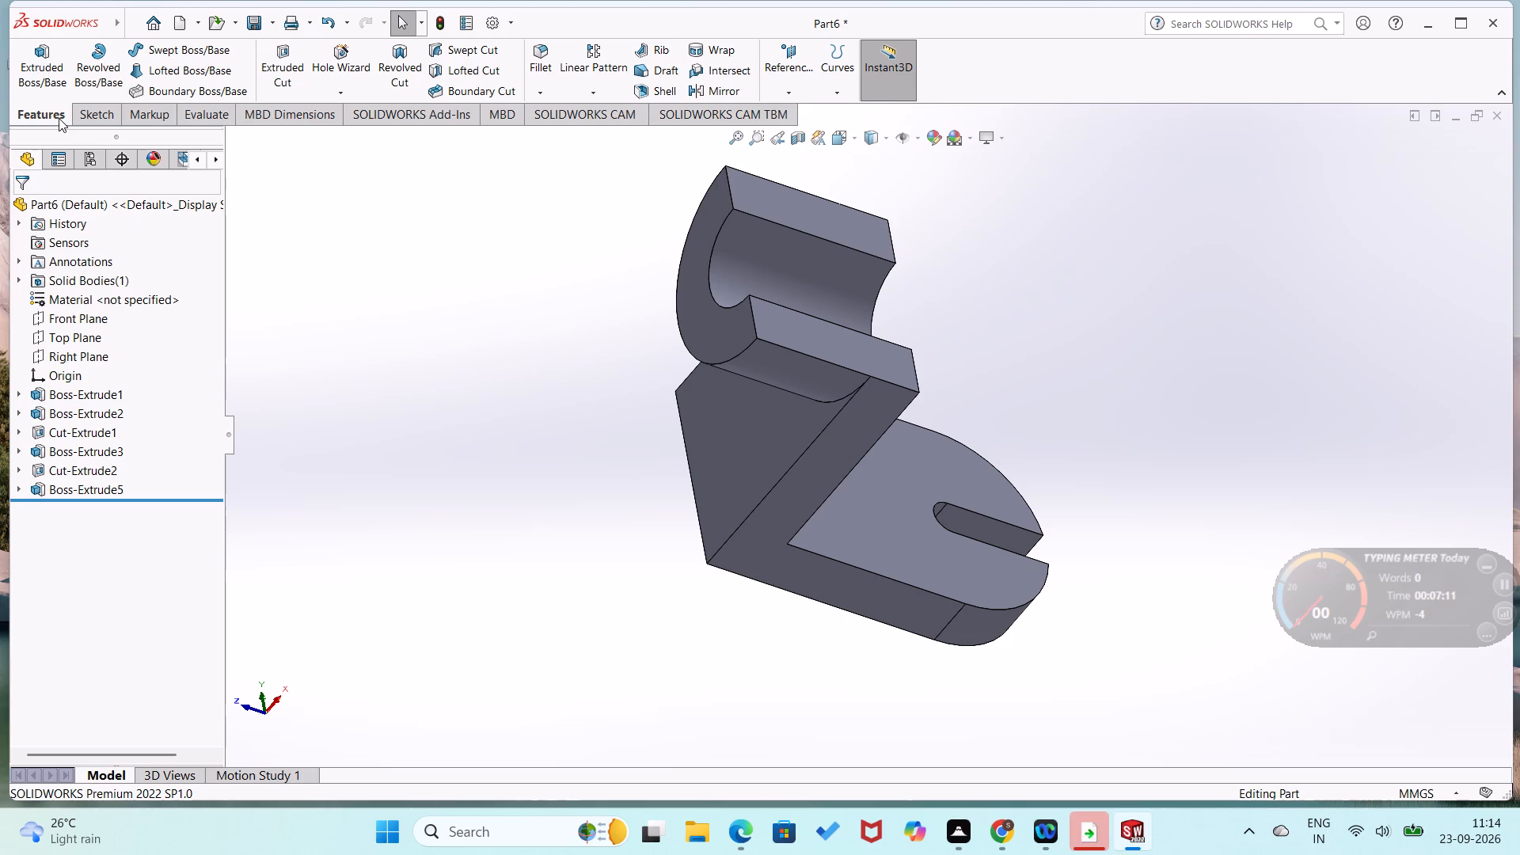
click(777, 100)
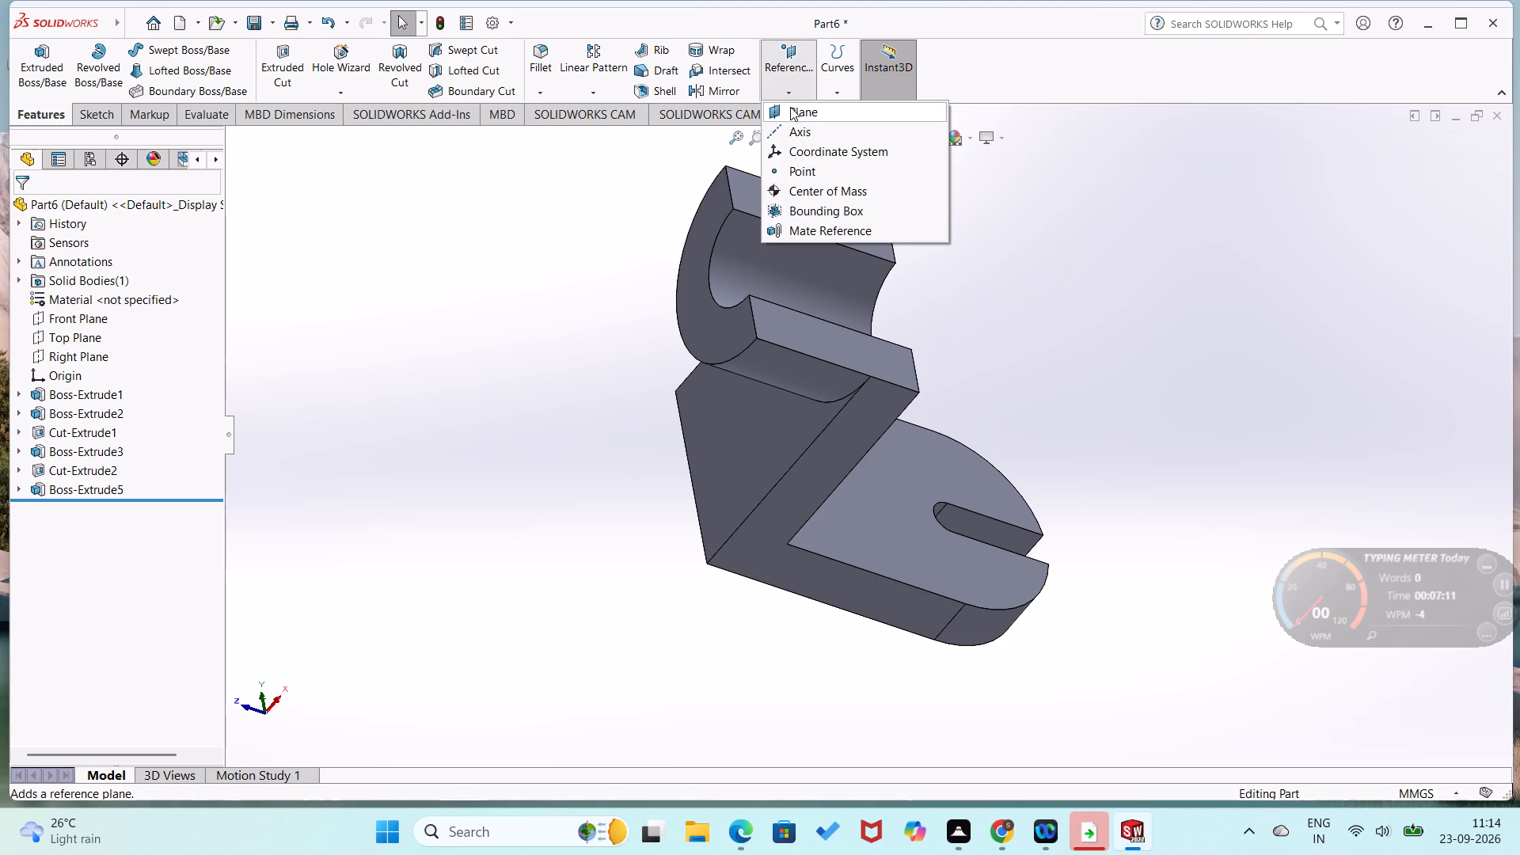
click(793, 108)
click(849, 450)
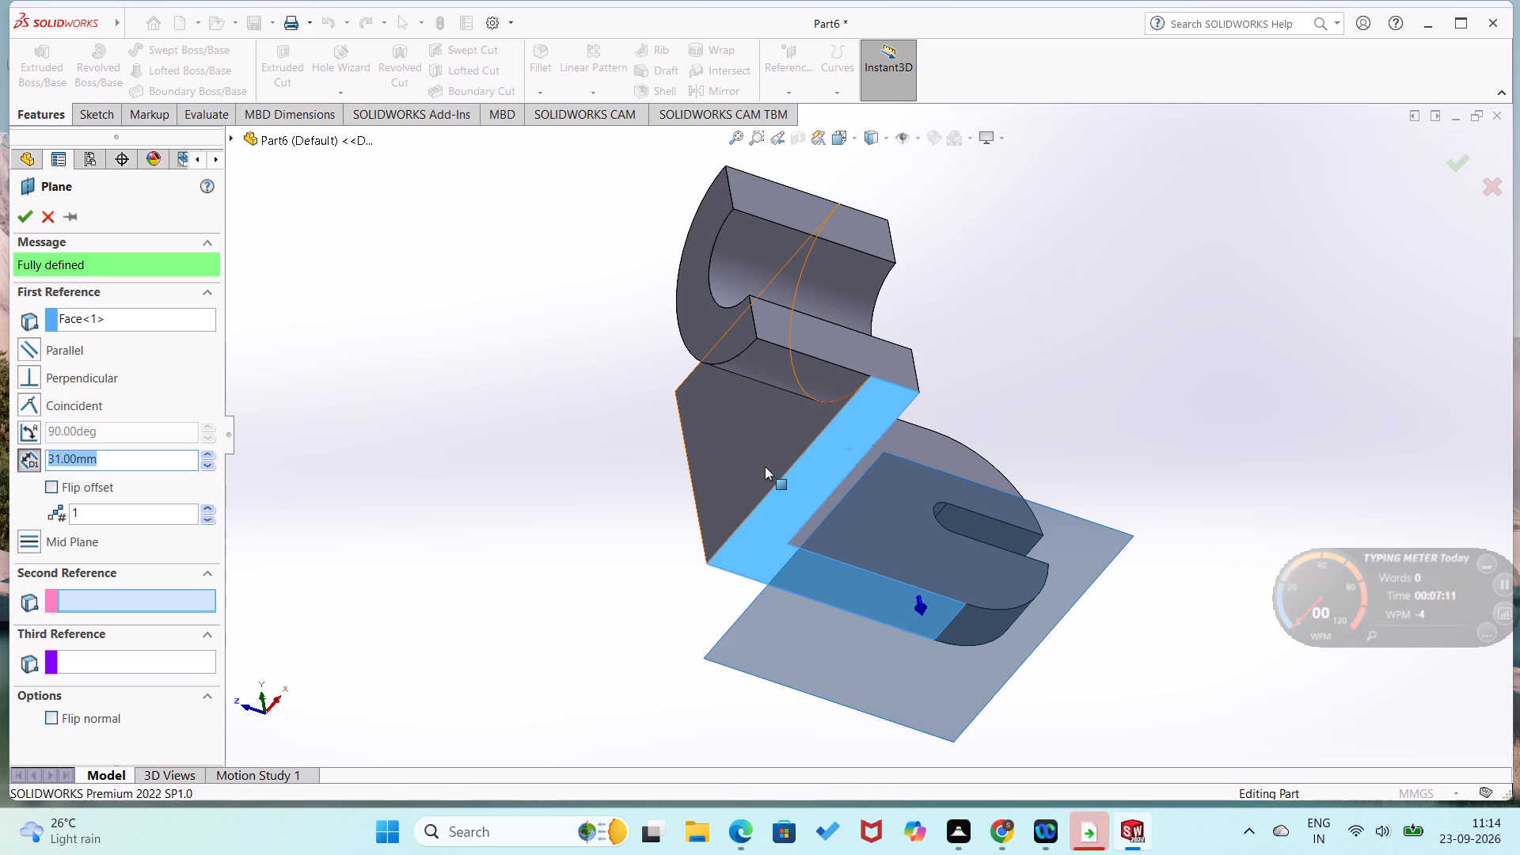
text(30)
key(Return)
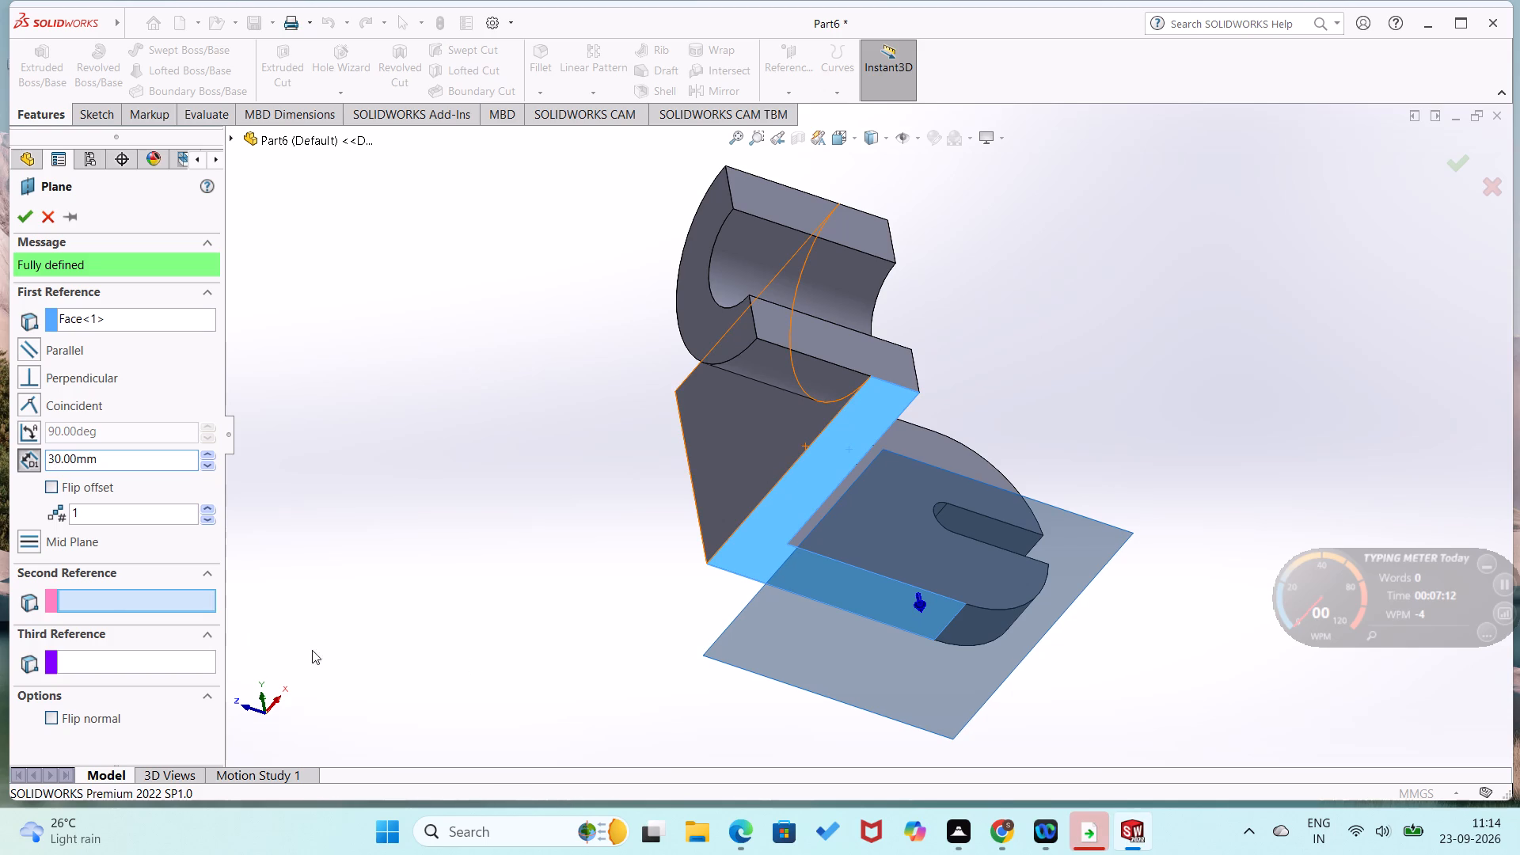
click(55, 482)
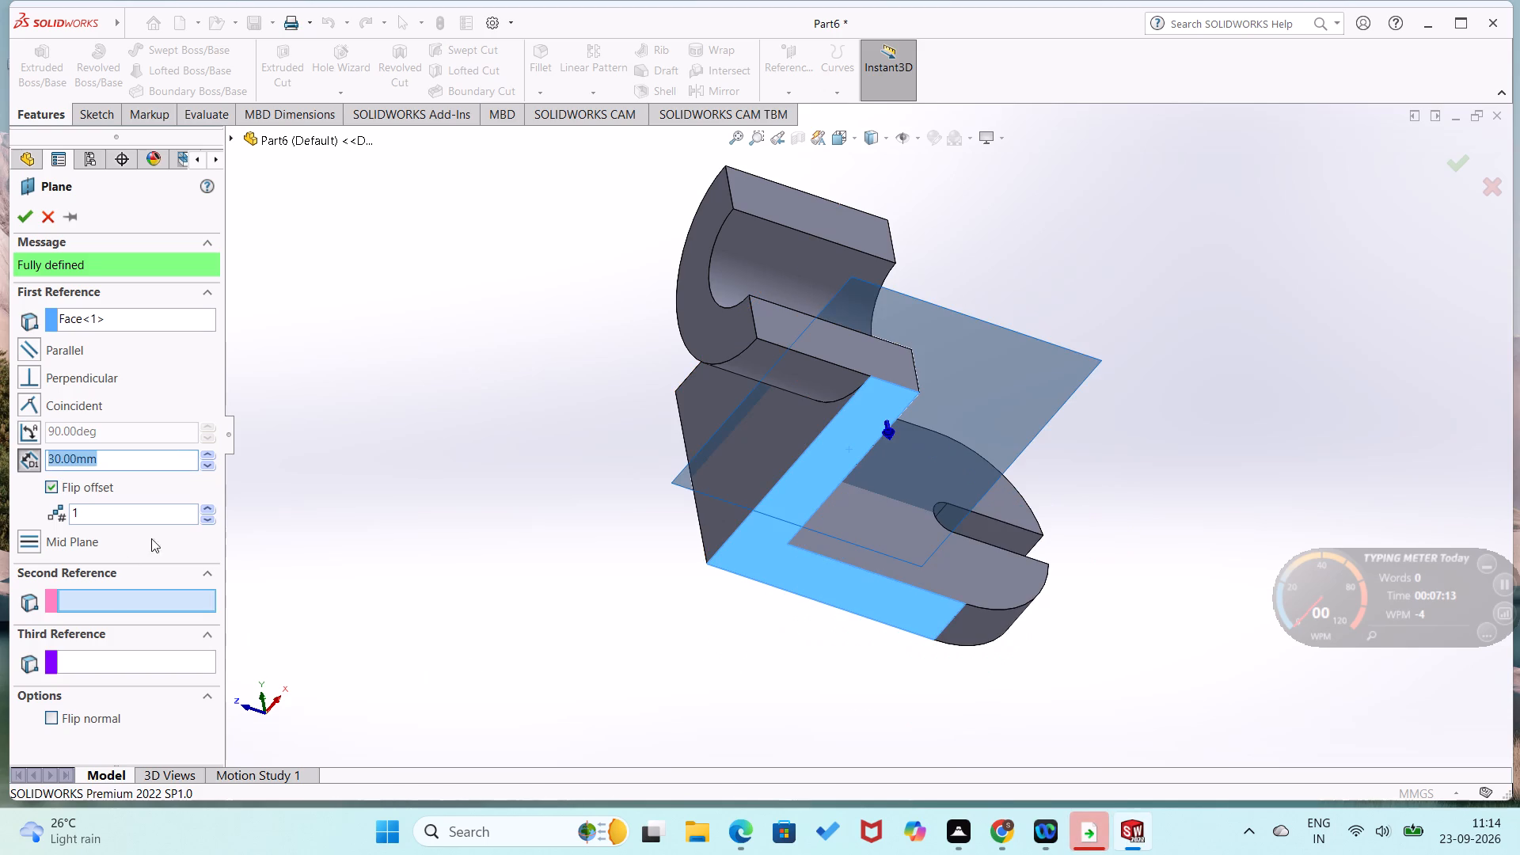
middle_drag(245, 587, 348, 640)
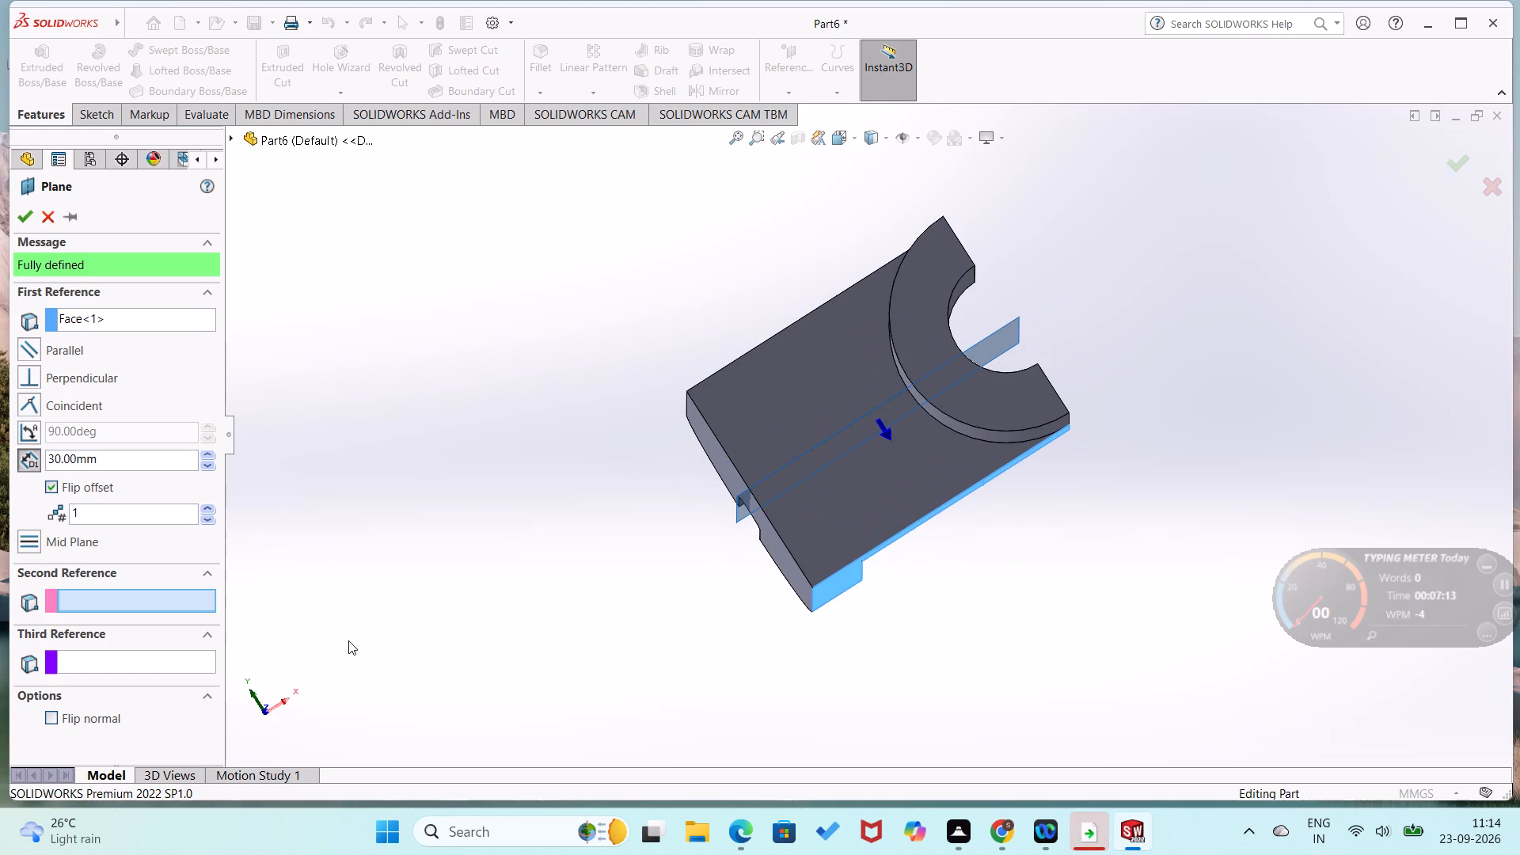
middle_drag(523, 557, 538, 613)
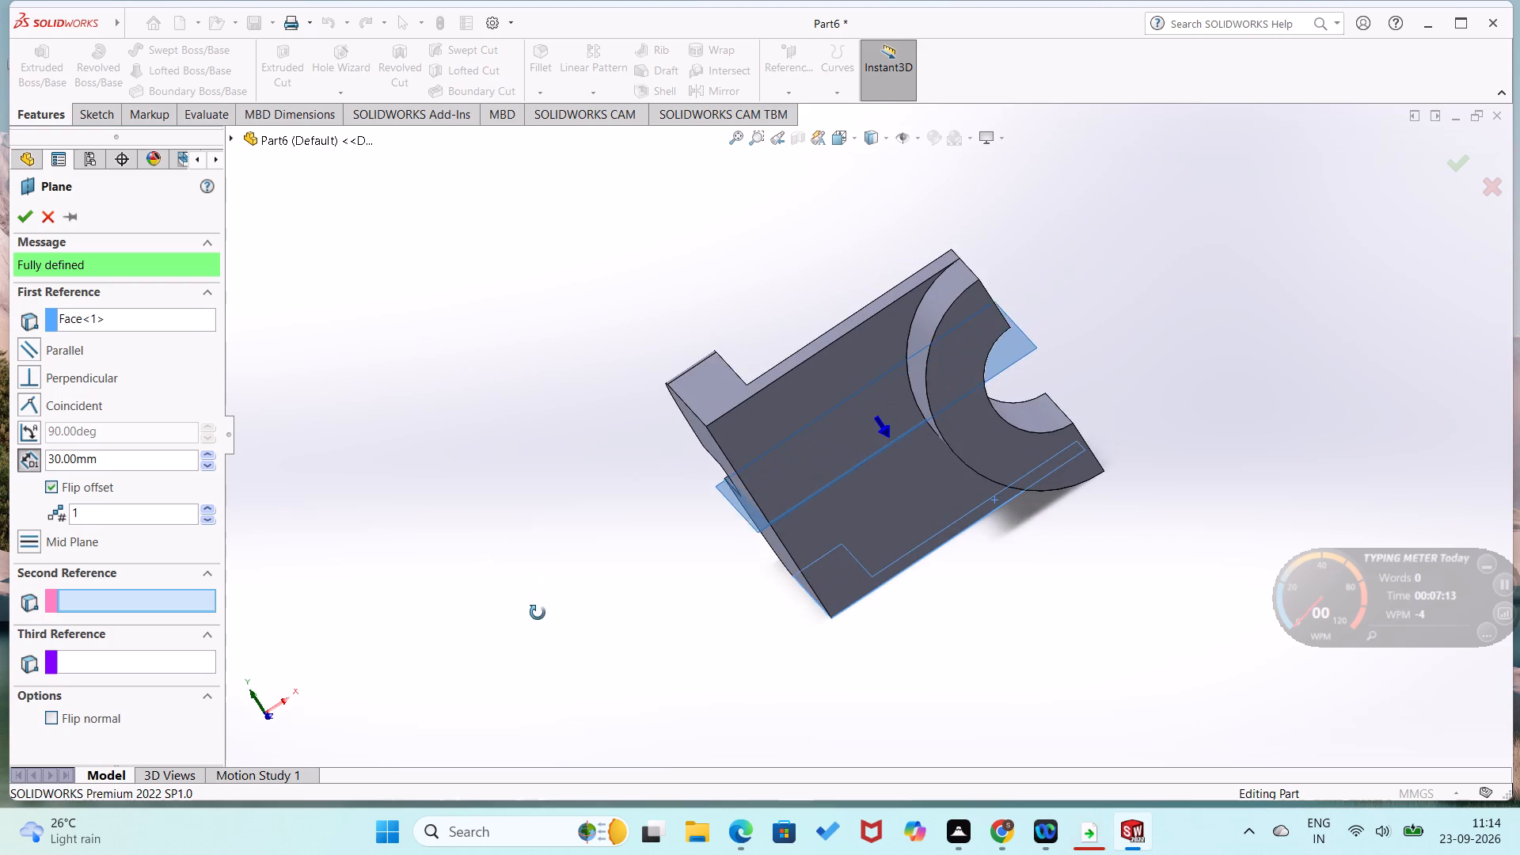
middle_drag(538, 613, 406, 400)
click(32, 211)
click(624, 503)
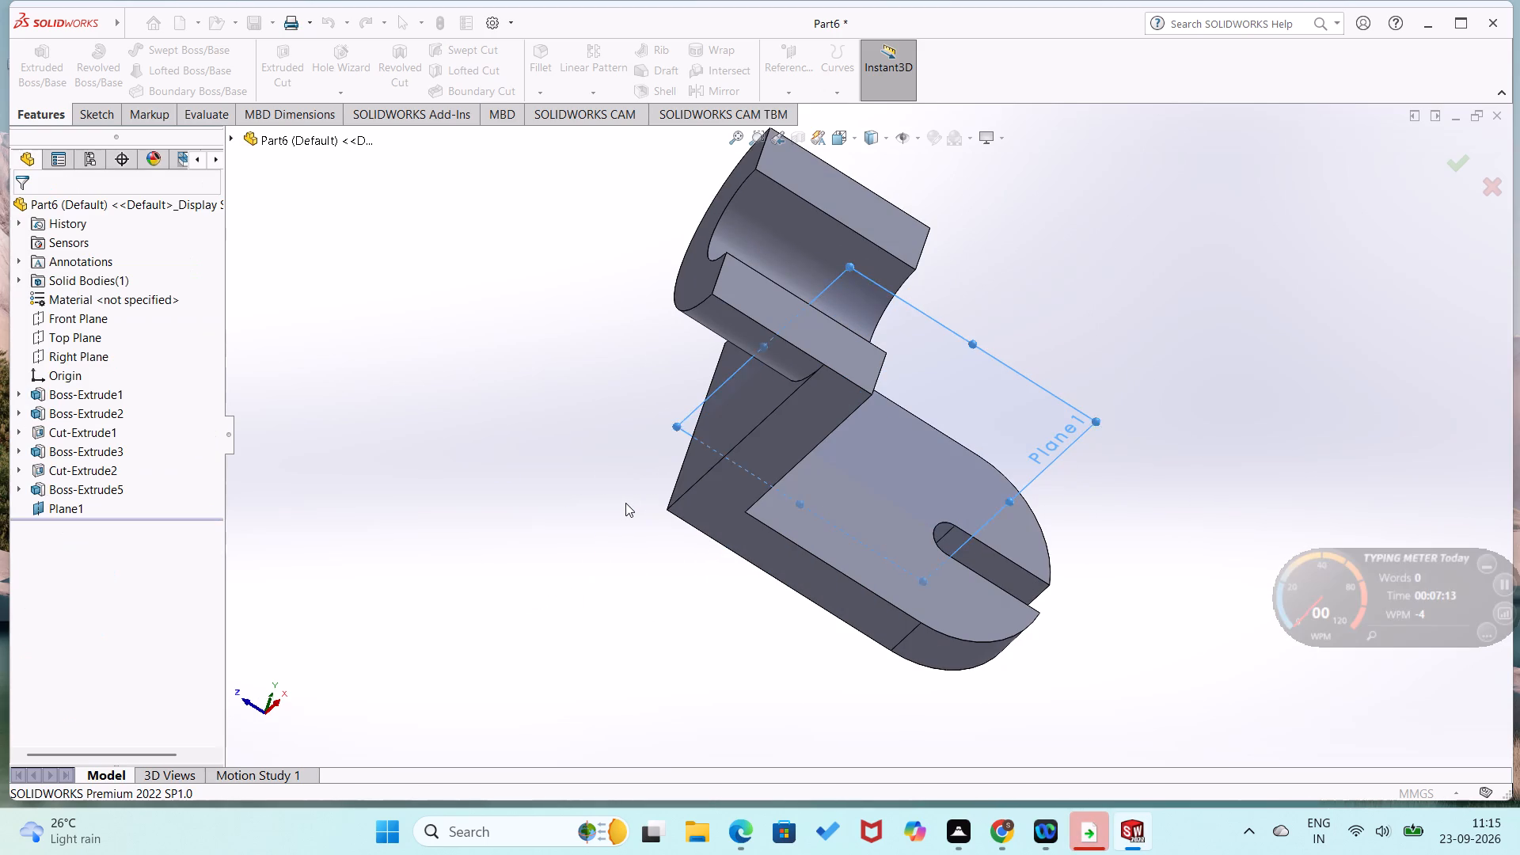
Sketch a right triangle on the new plane: 48 mm along the arm from the origin, 35 mm along the half-ring, closed by a diagonal.
click(849, 263)
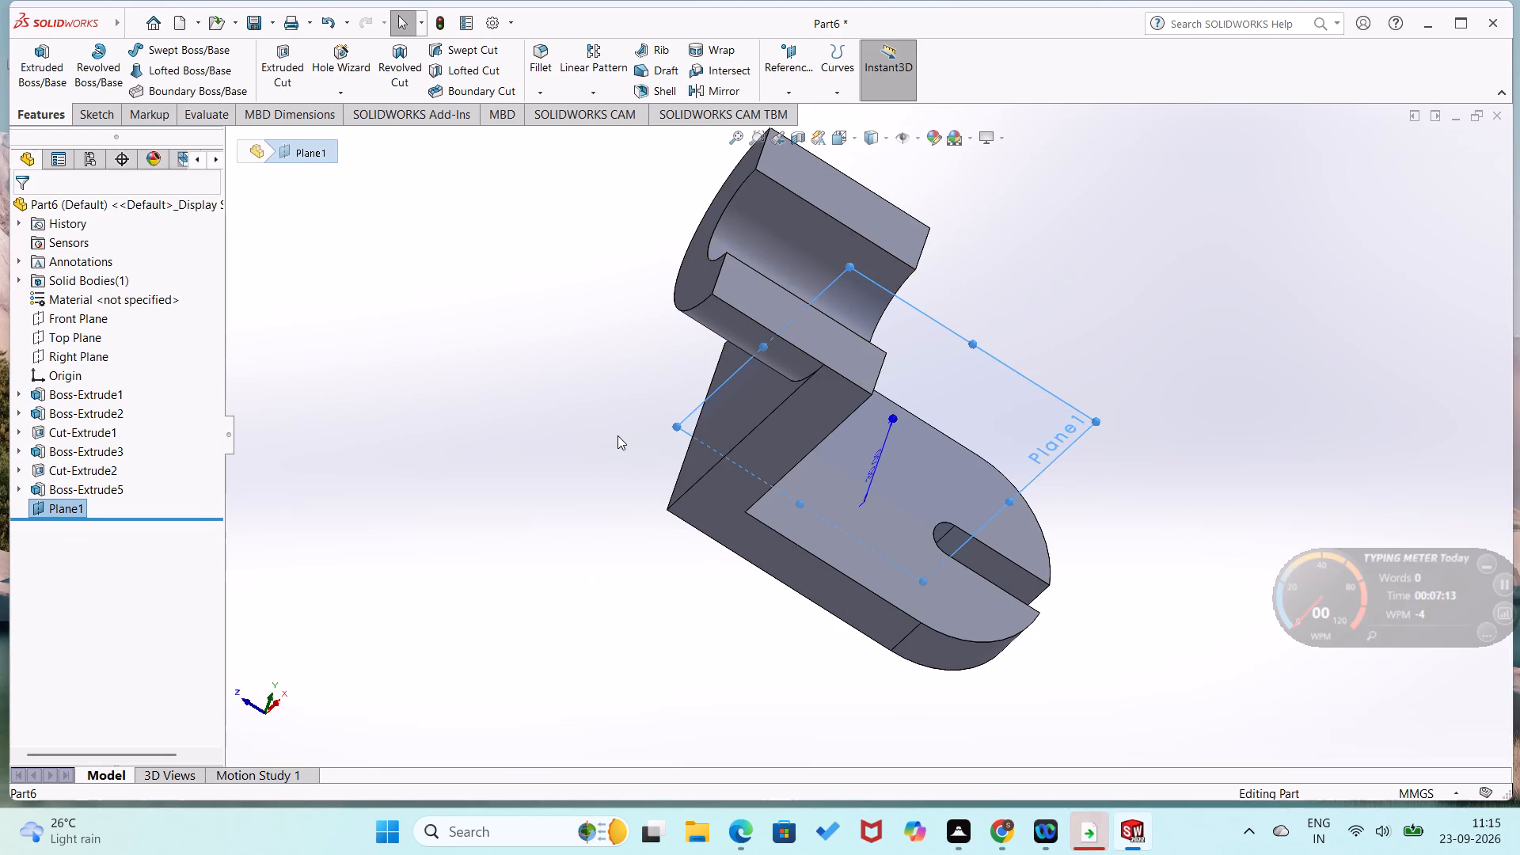
right_click(617, 435)
click(656, 411)
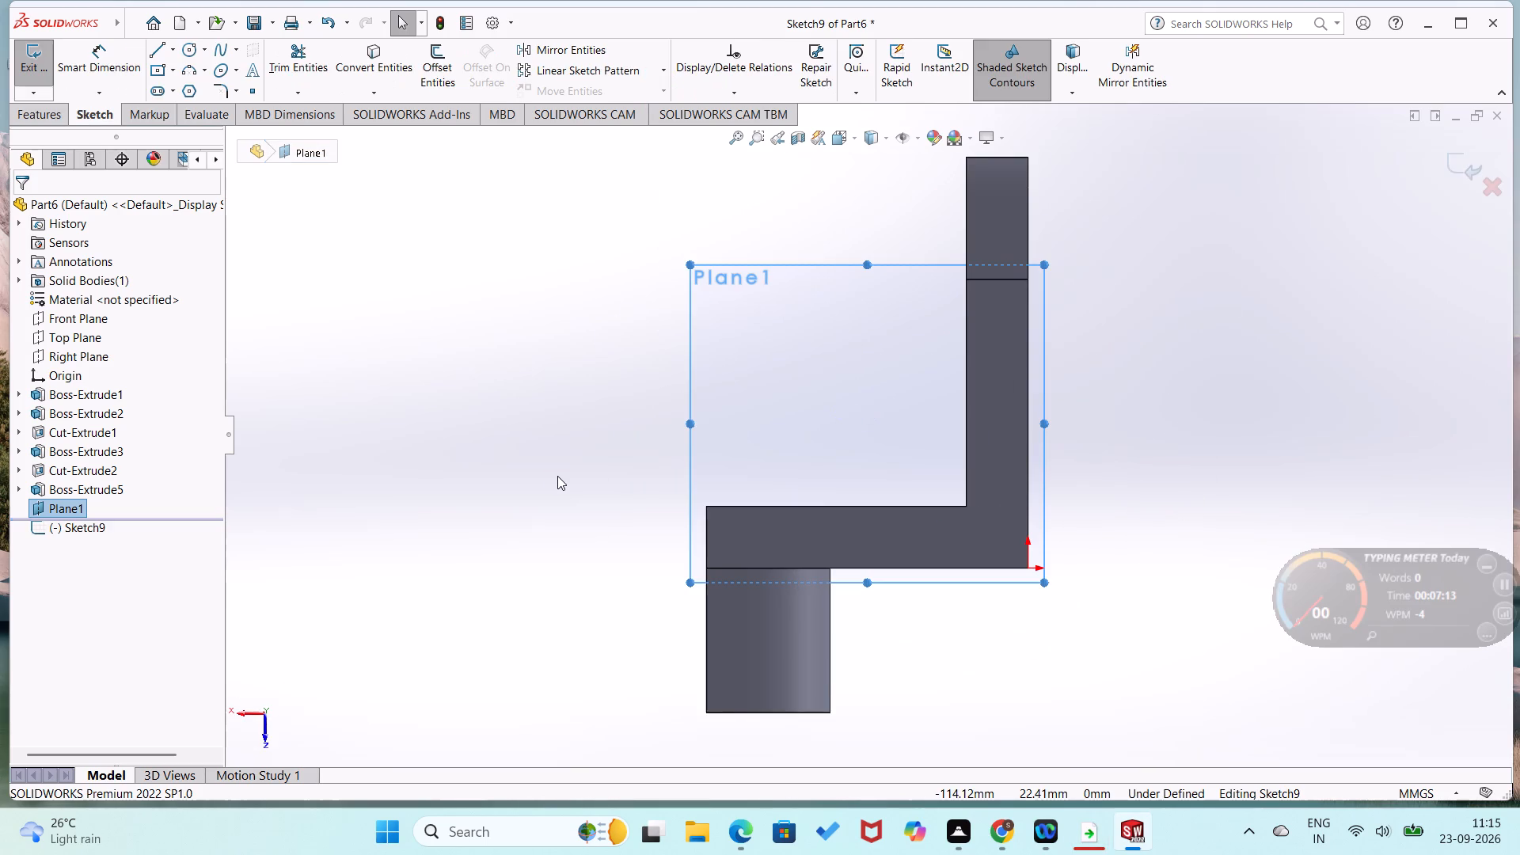
click(492, 461)
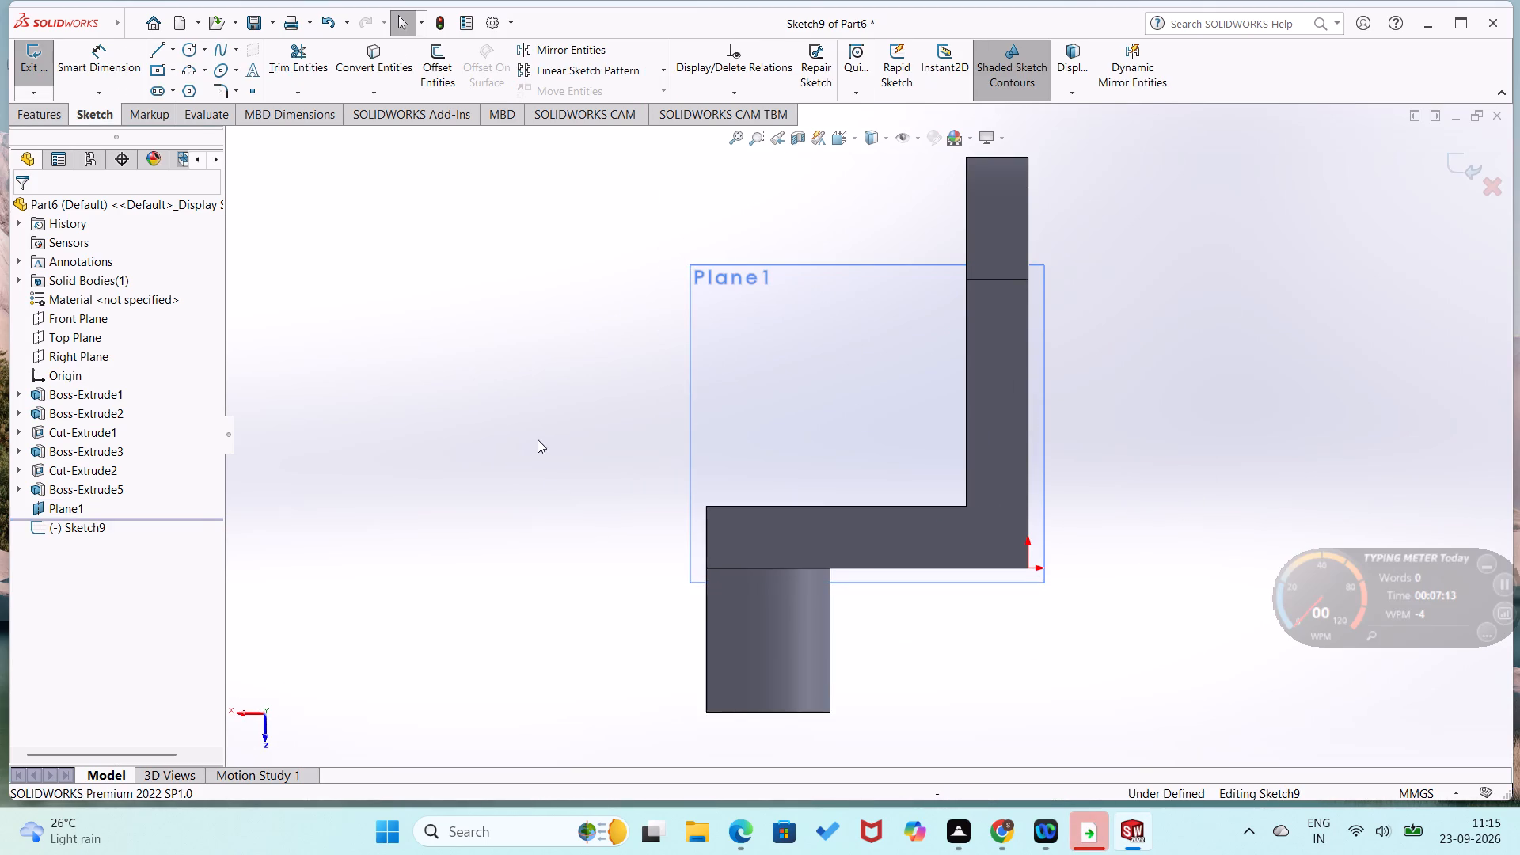
right_drag(538, 439, 400, 531)
click(1028, 566)
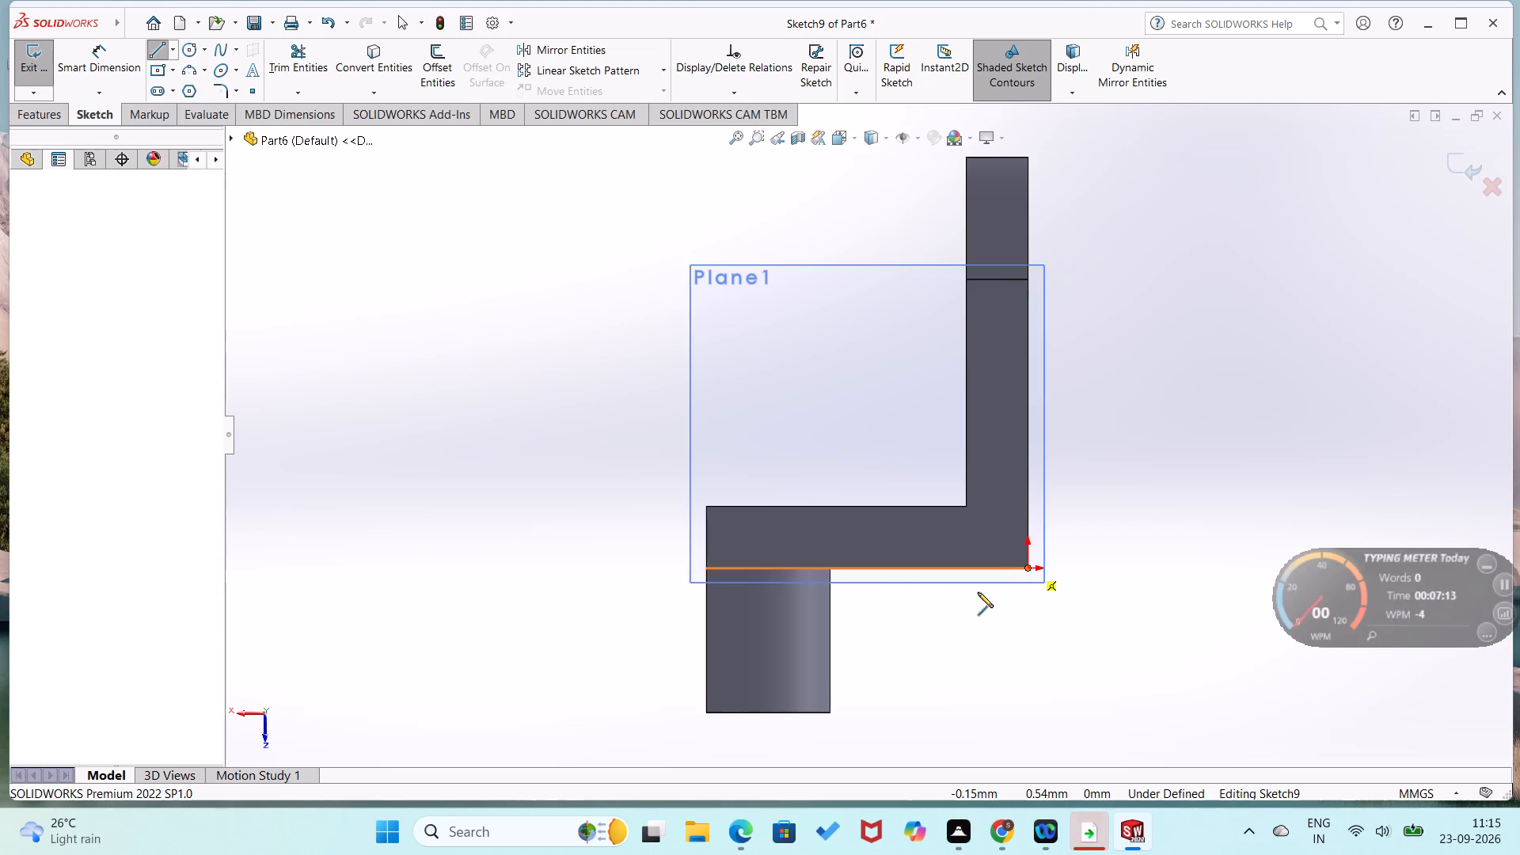
click(830, 571)
click(830, 713)
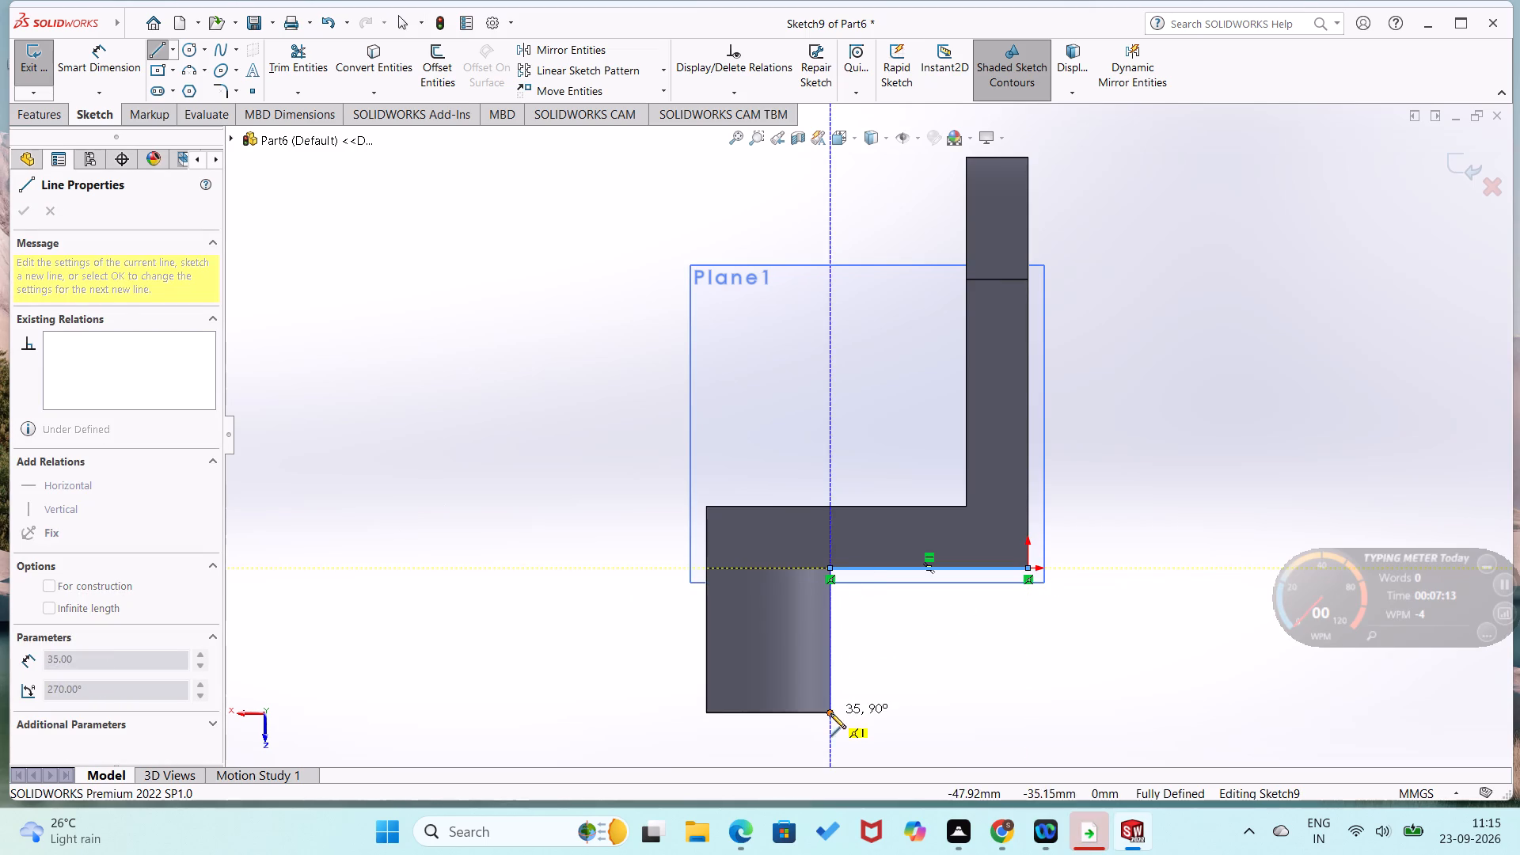
click(1031, 567)
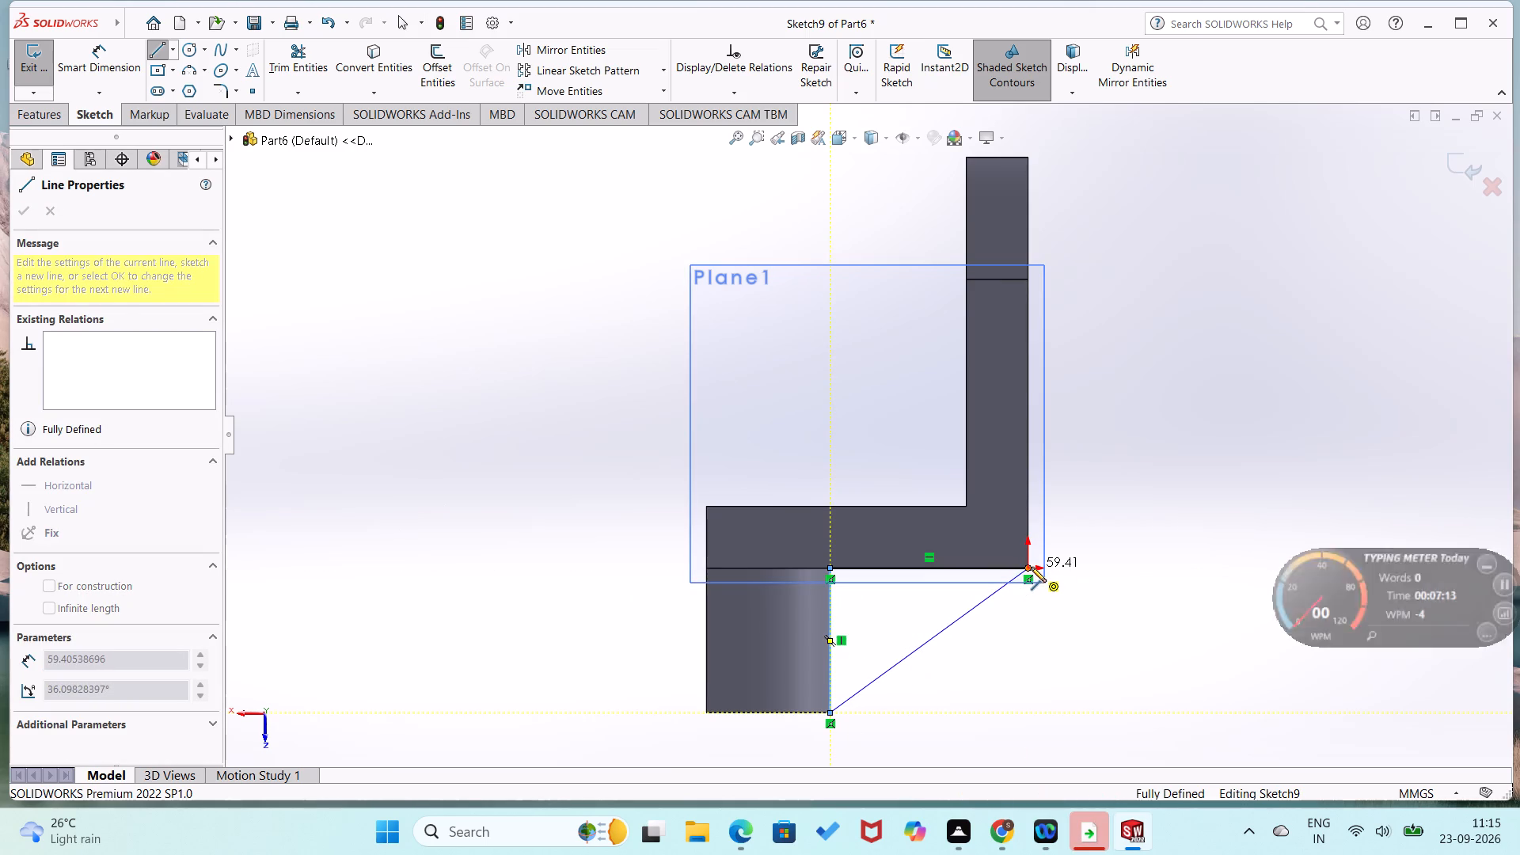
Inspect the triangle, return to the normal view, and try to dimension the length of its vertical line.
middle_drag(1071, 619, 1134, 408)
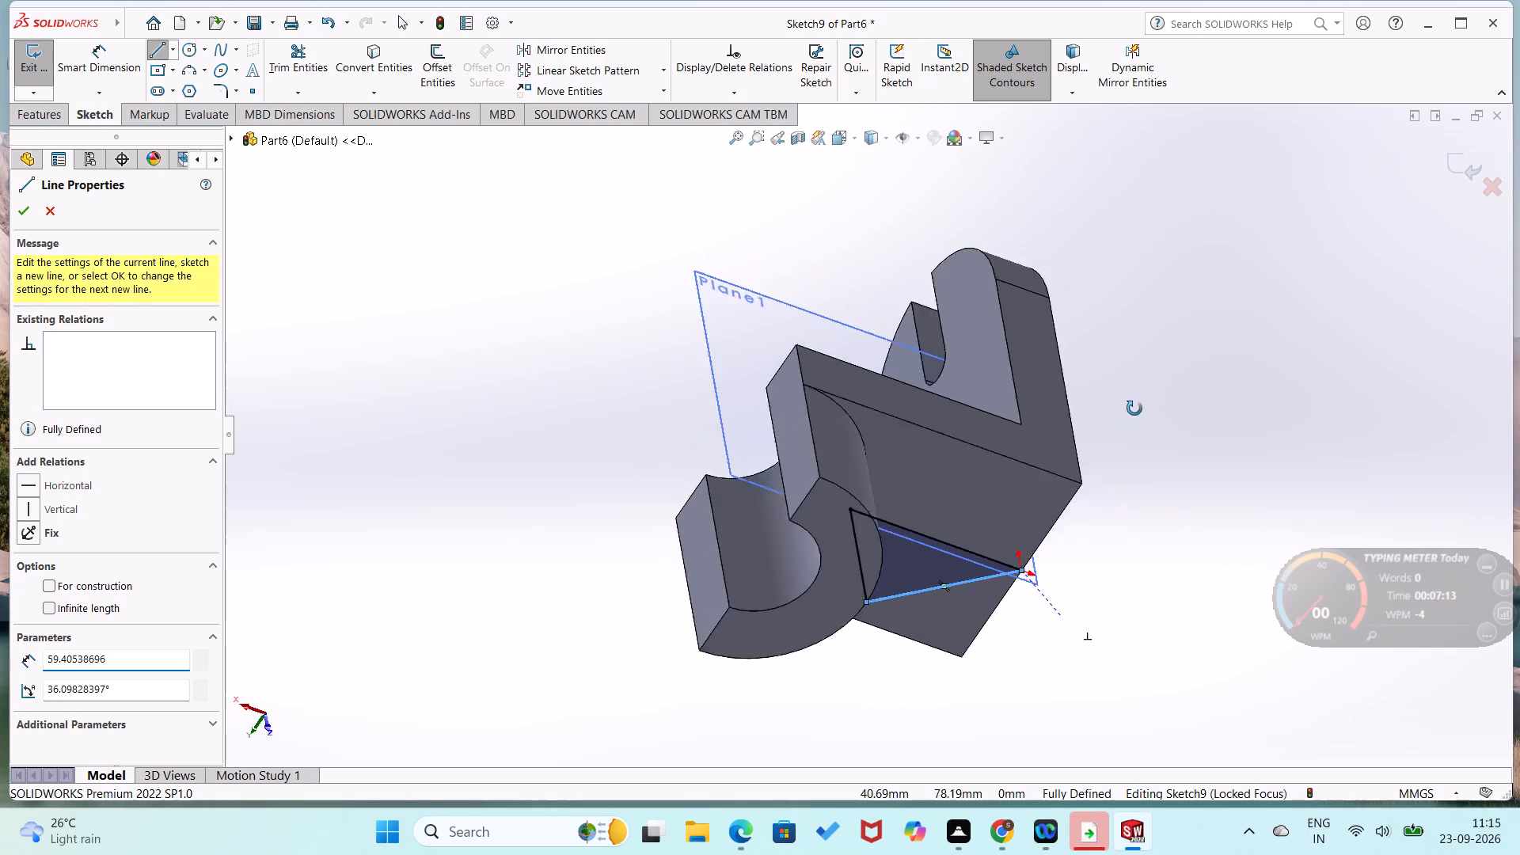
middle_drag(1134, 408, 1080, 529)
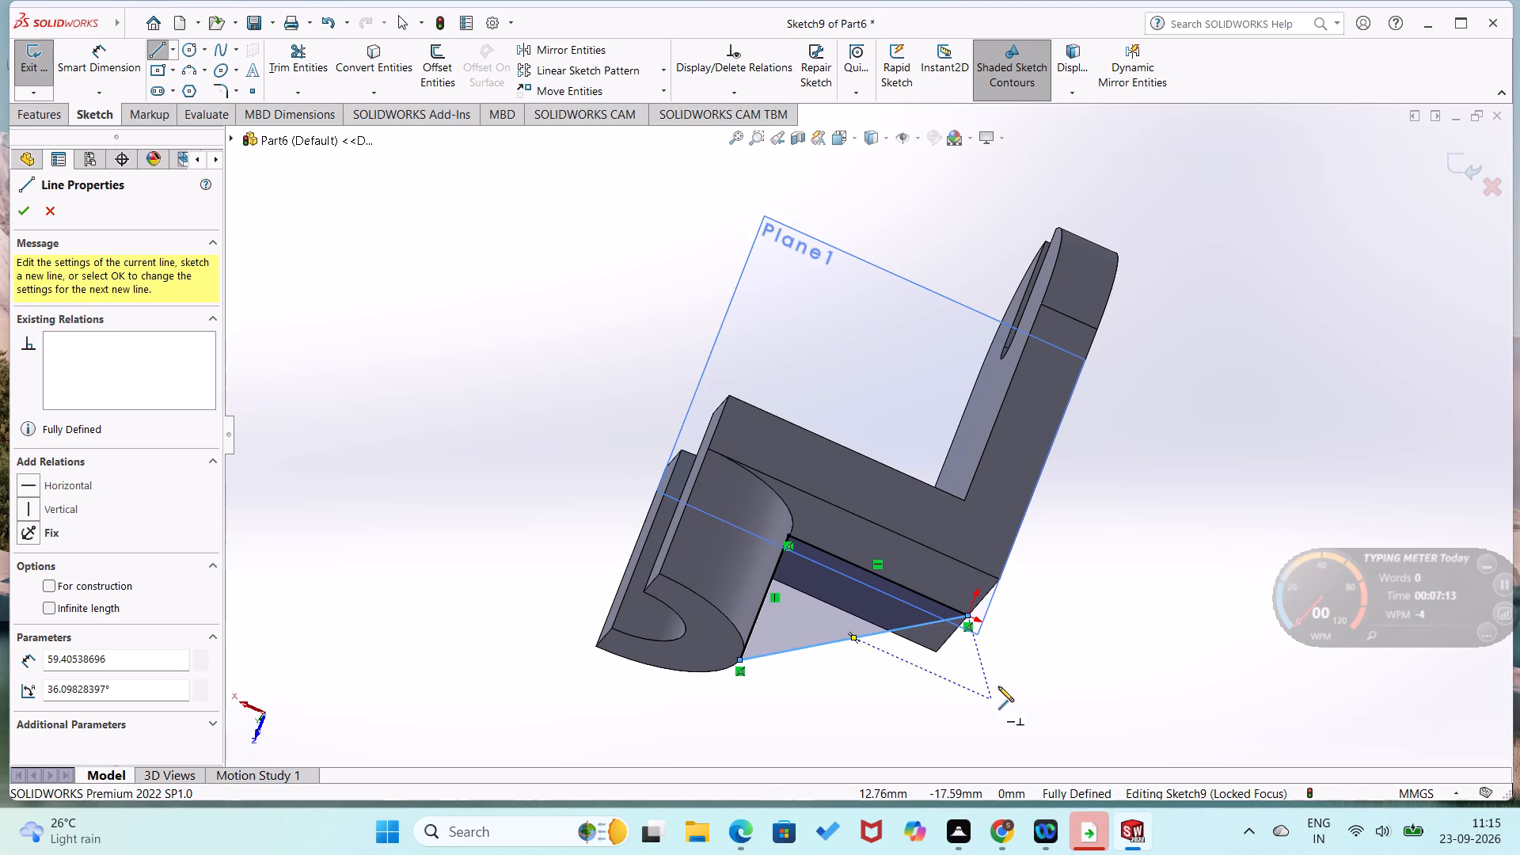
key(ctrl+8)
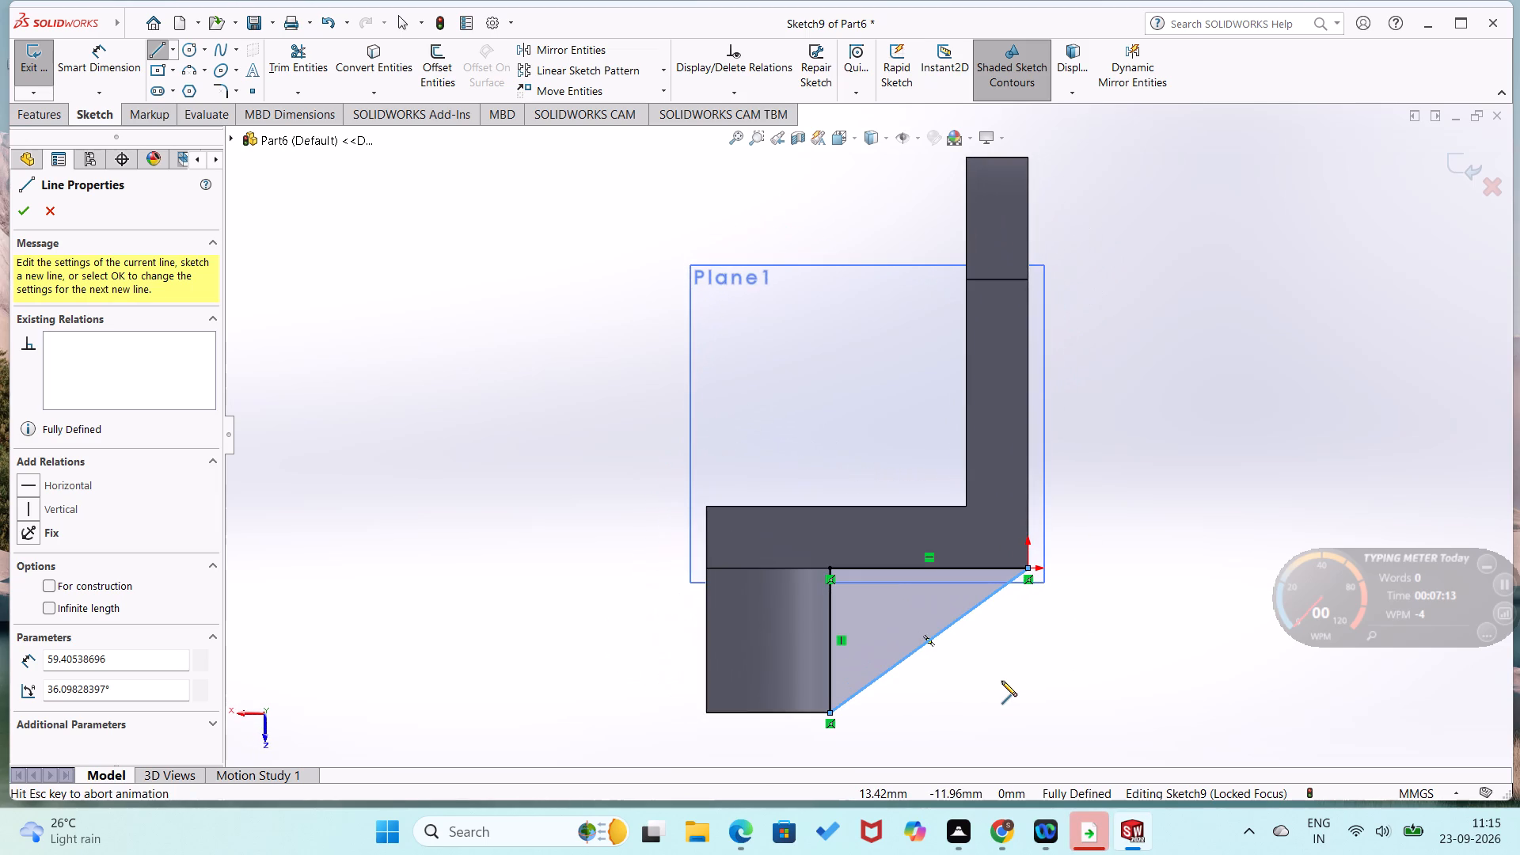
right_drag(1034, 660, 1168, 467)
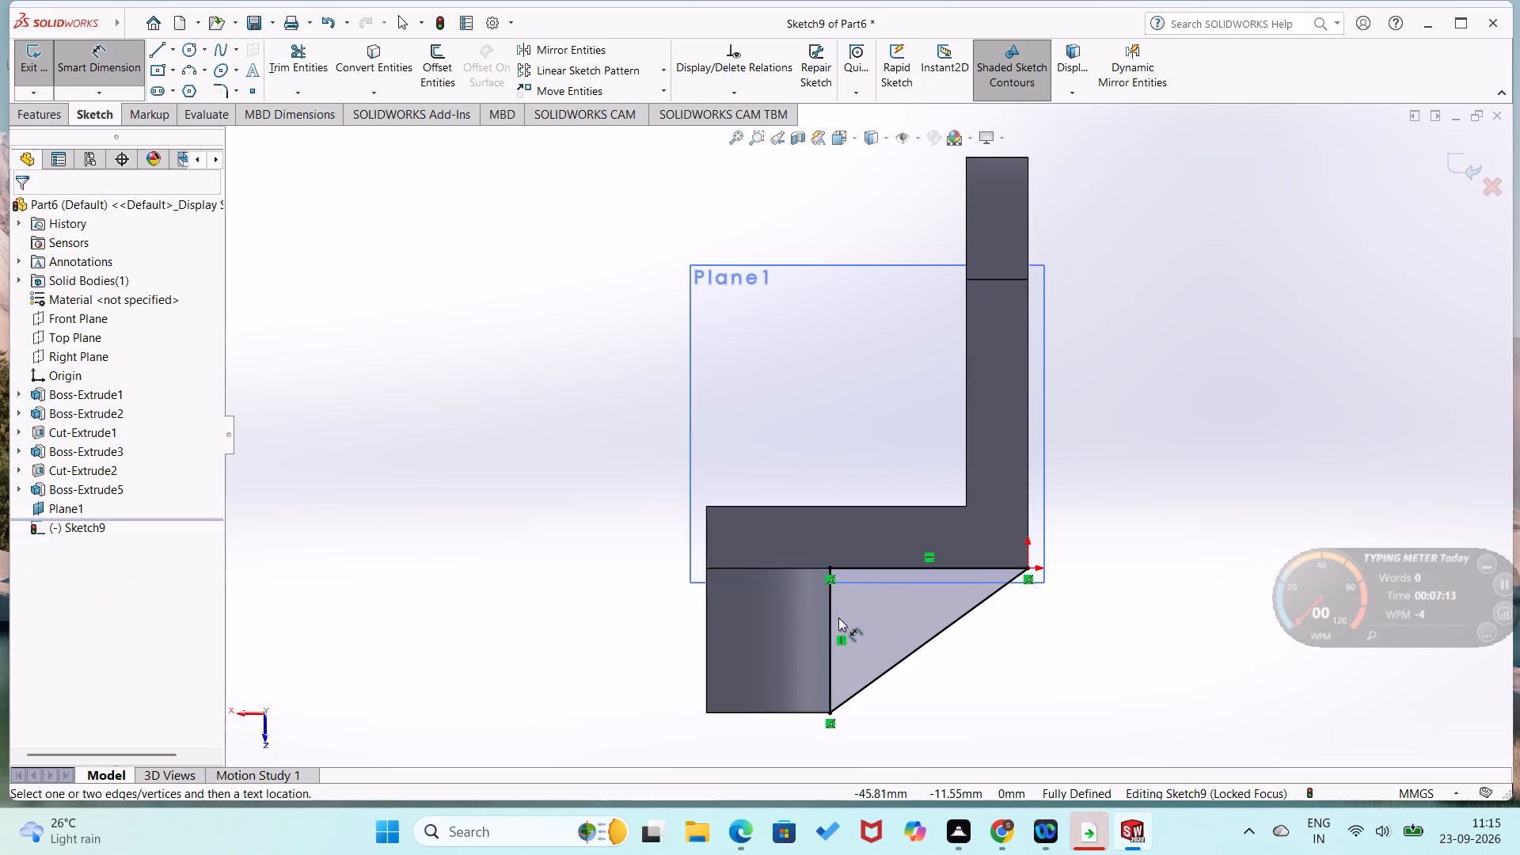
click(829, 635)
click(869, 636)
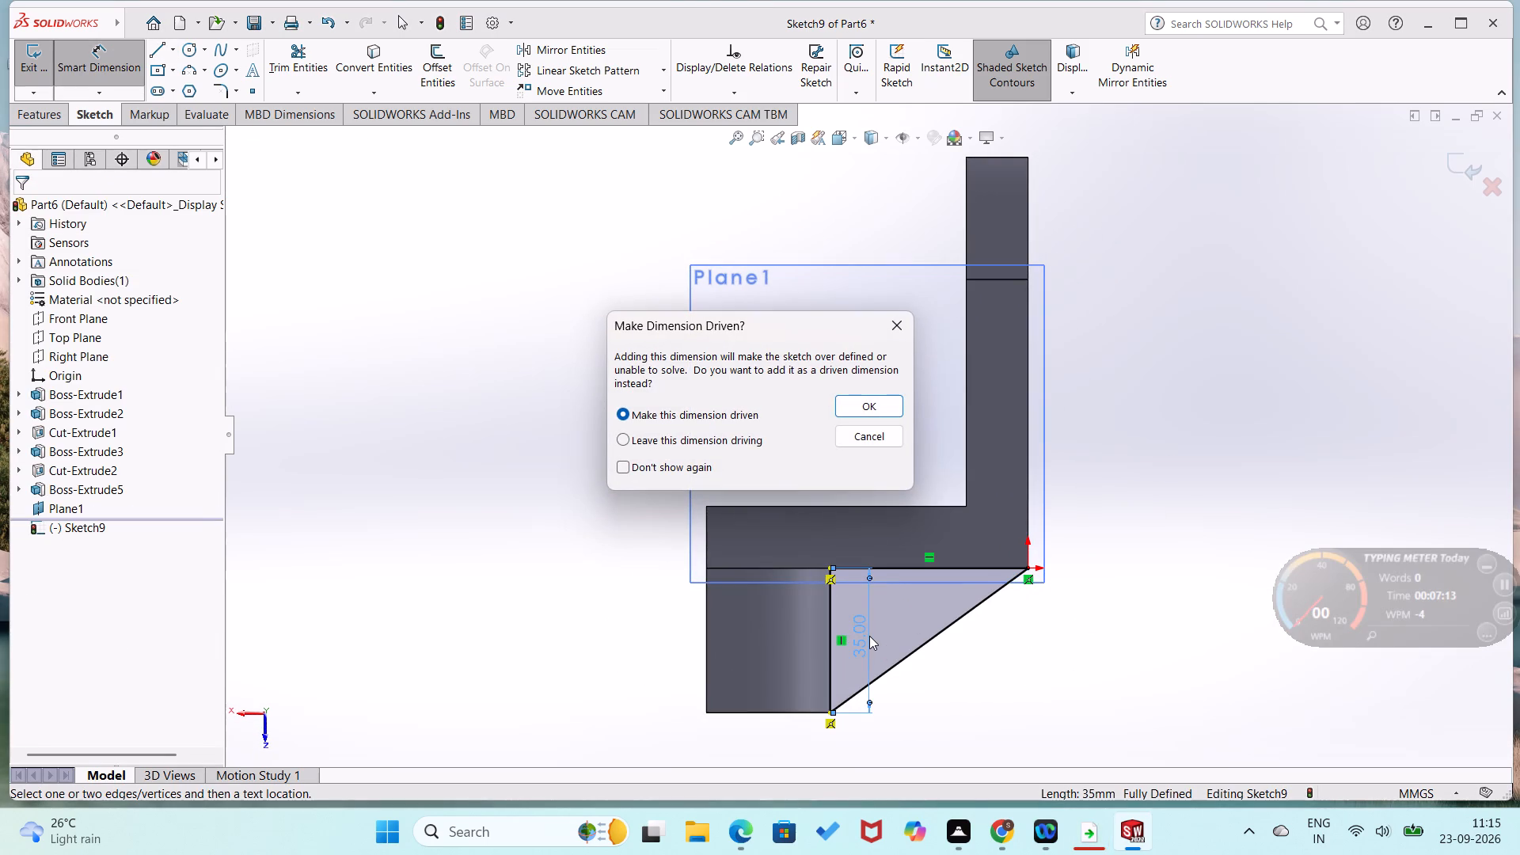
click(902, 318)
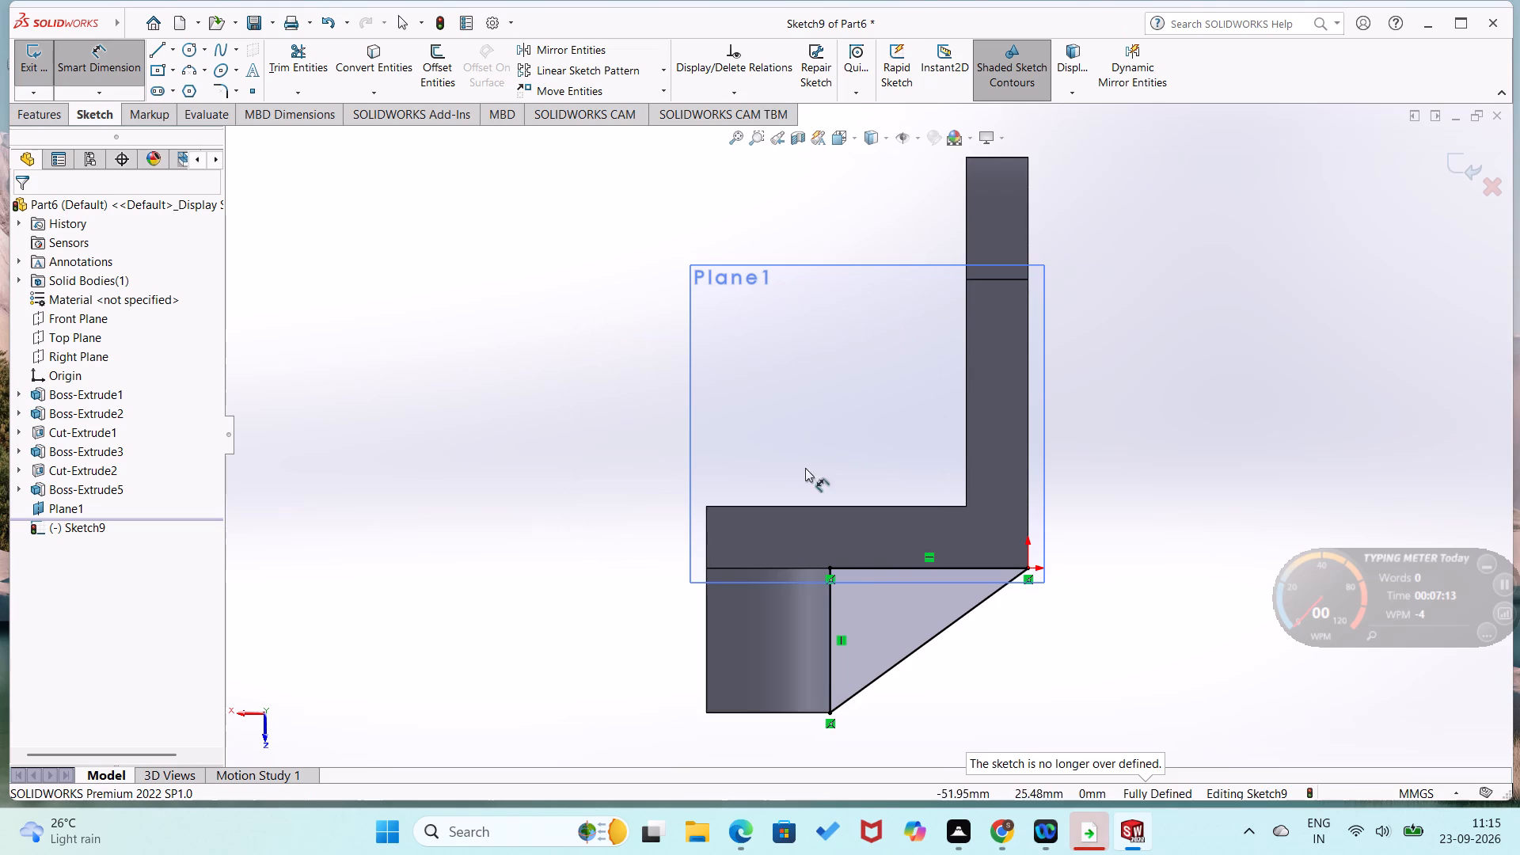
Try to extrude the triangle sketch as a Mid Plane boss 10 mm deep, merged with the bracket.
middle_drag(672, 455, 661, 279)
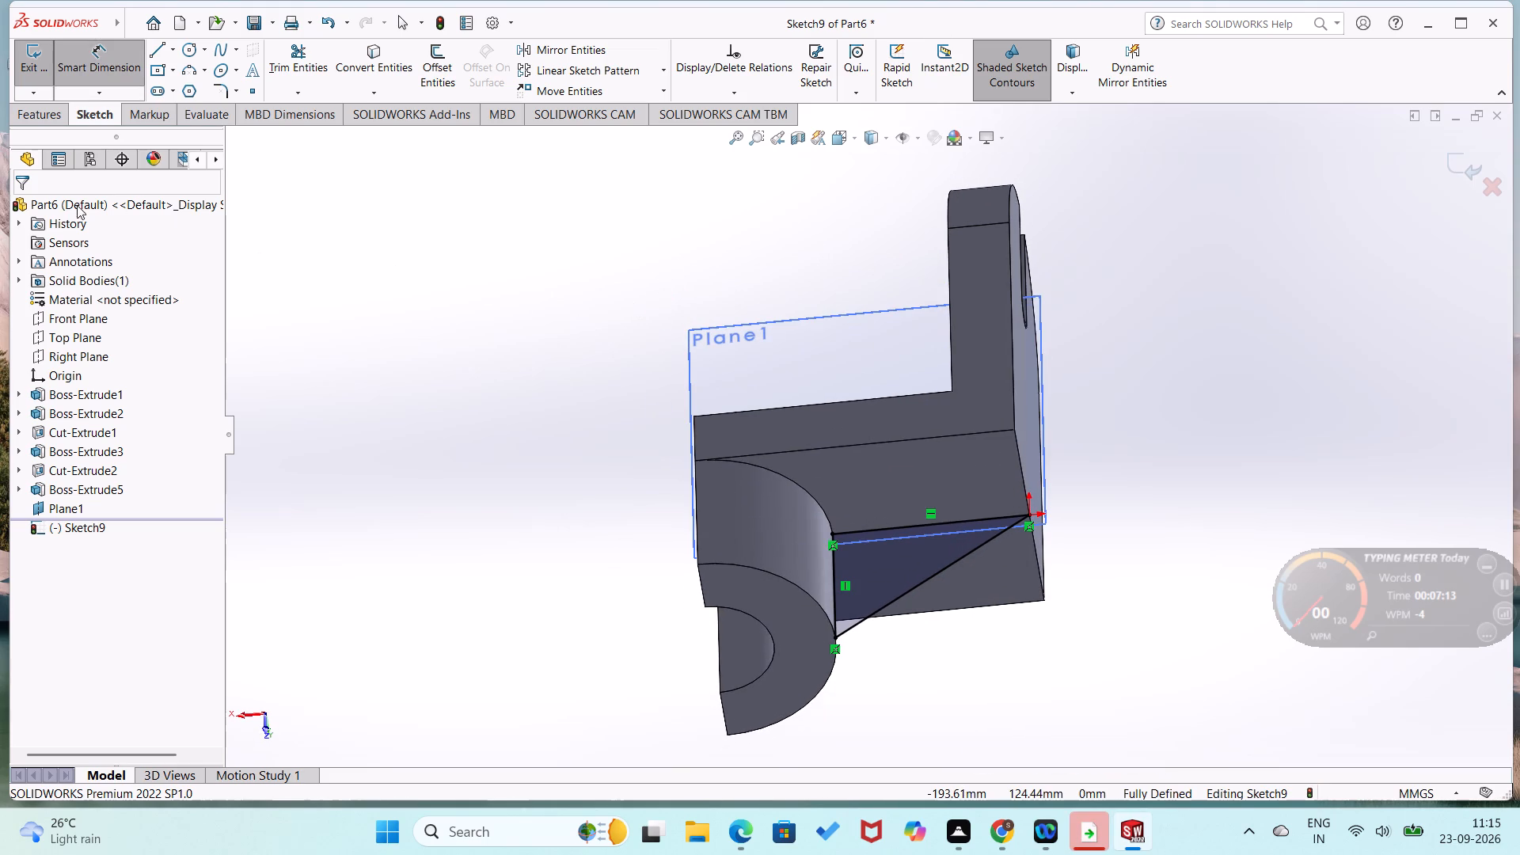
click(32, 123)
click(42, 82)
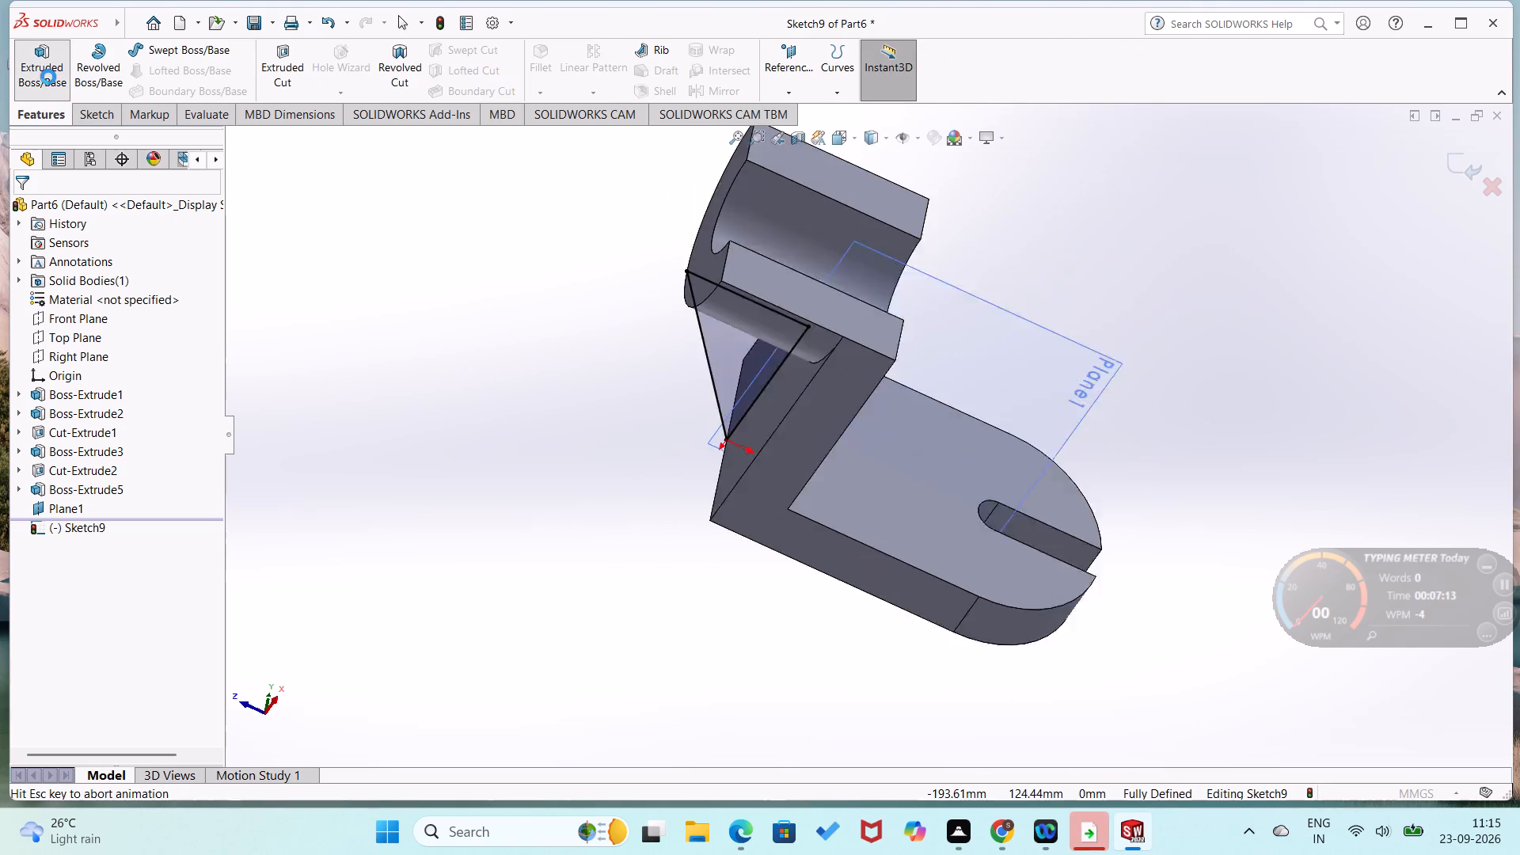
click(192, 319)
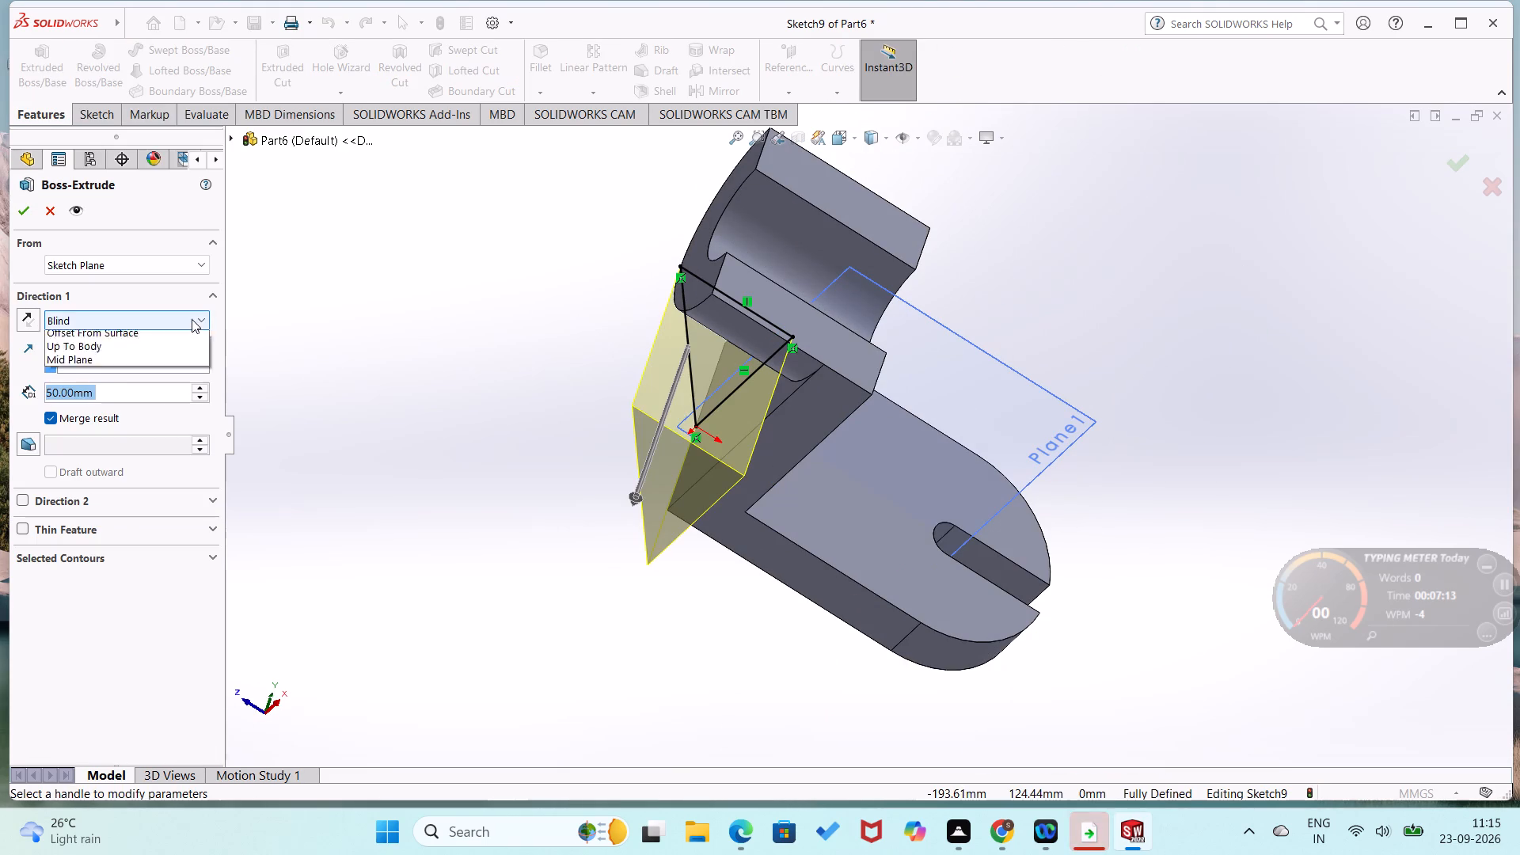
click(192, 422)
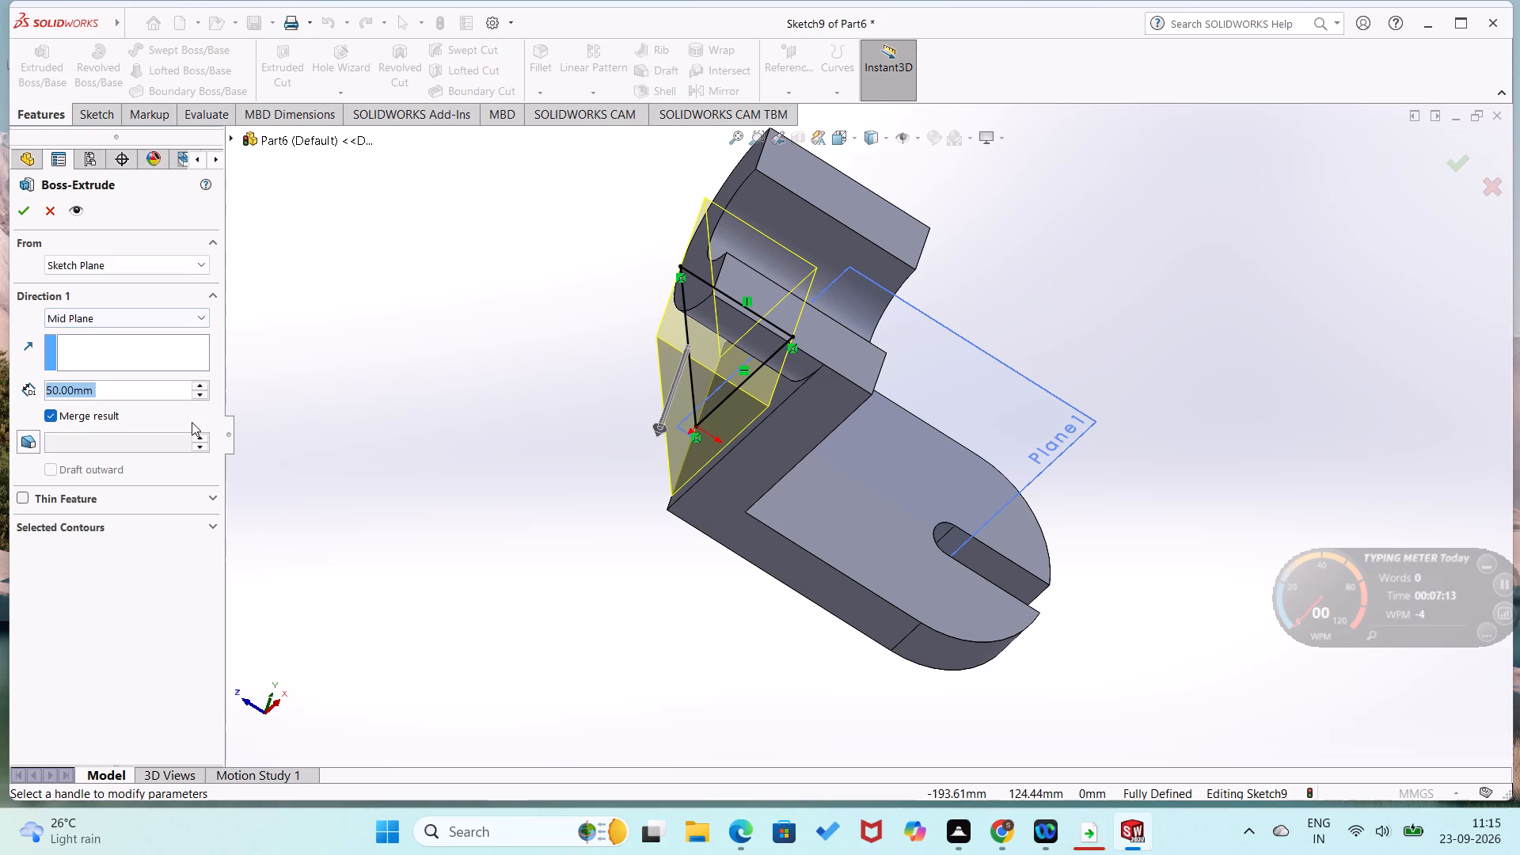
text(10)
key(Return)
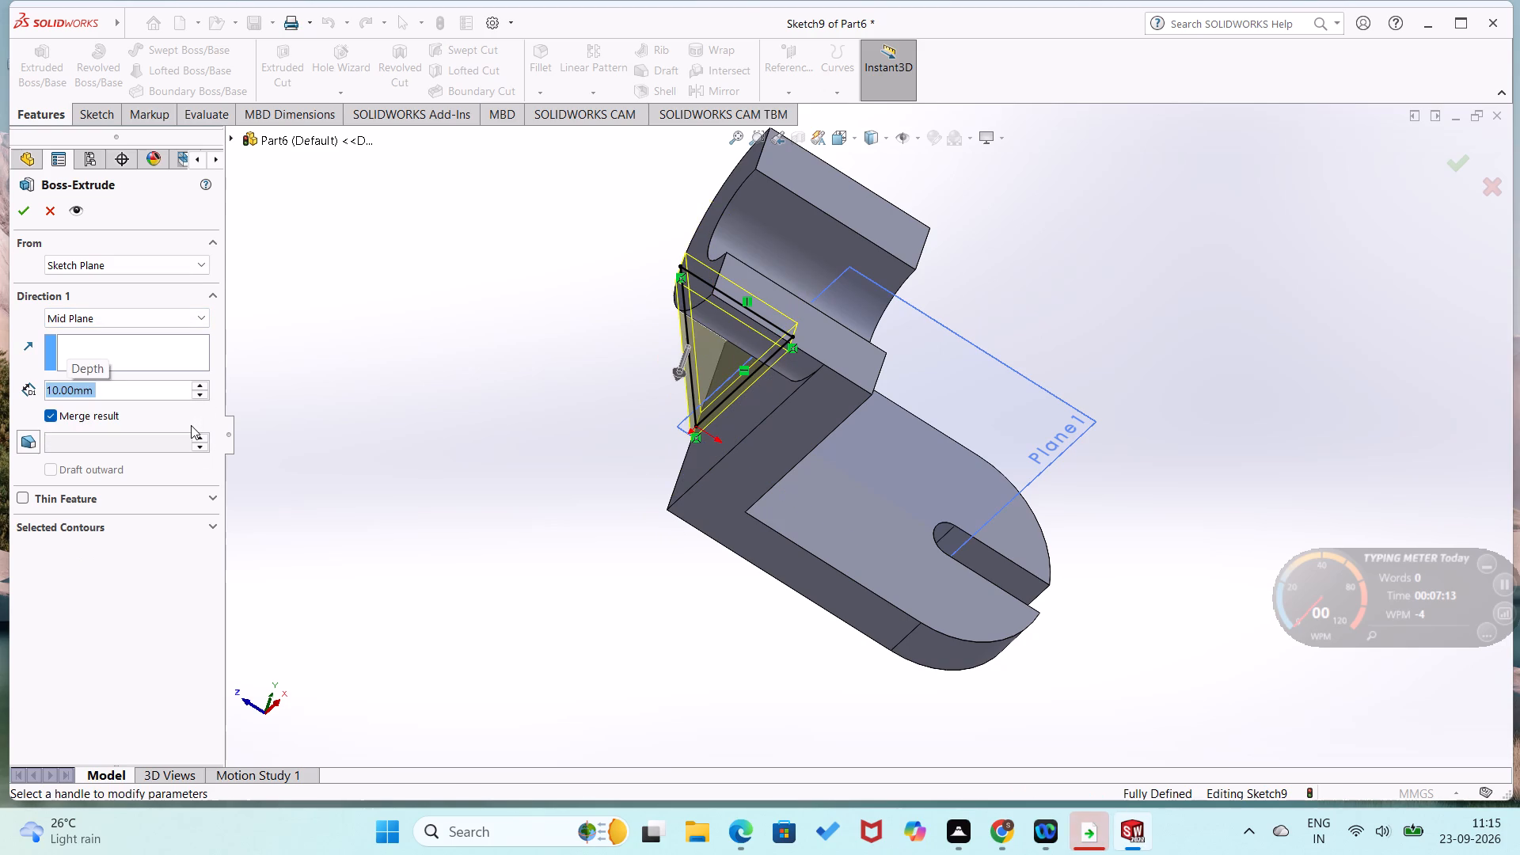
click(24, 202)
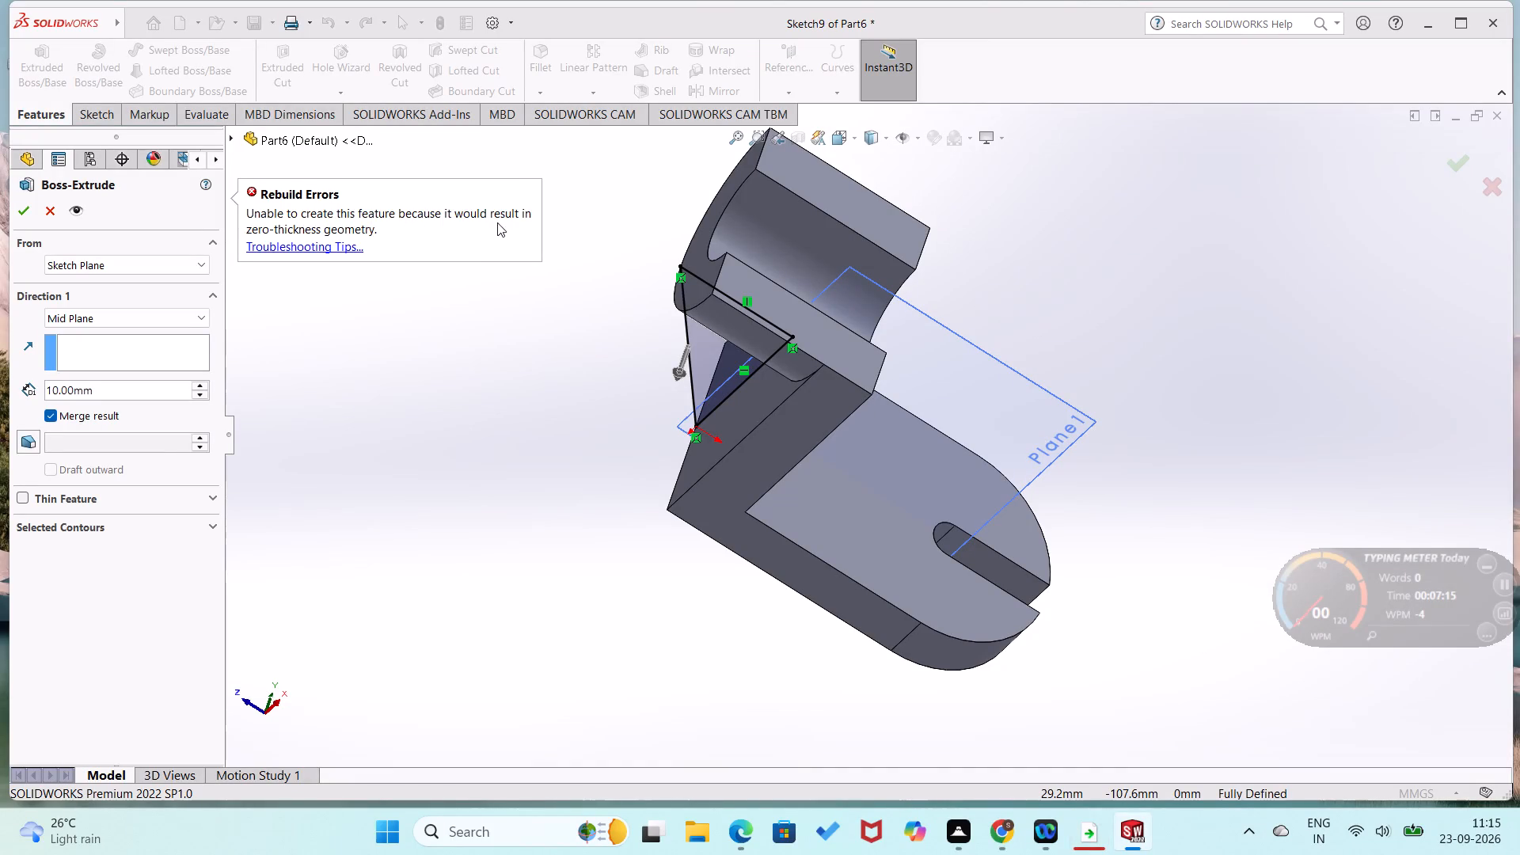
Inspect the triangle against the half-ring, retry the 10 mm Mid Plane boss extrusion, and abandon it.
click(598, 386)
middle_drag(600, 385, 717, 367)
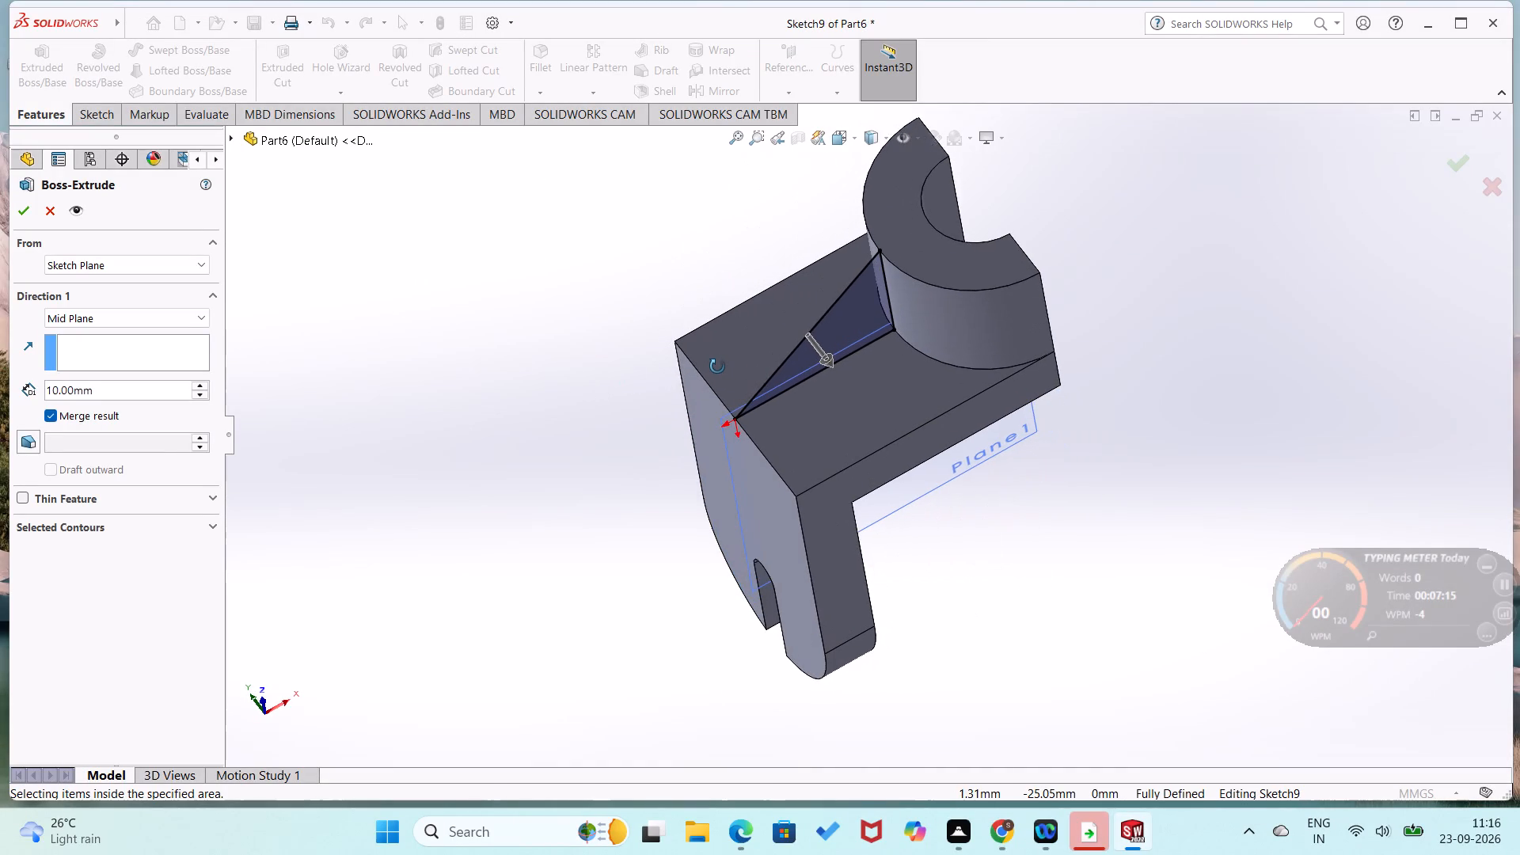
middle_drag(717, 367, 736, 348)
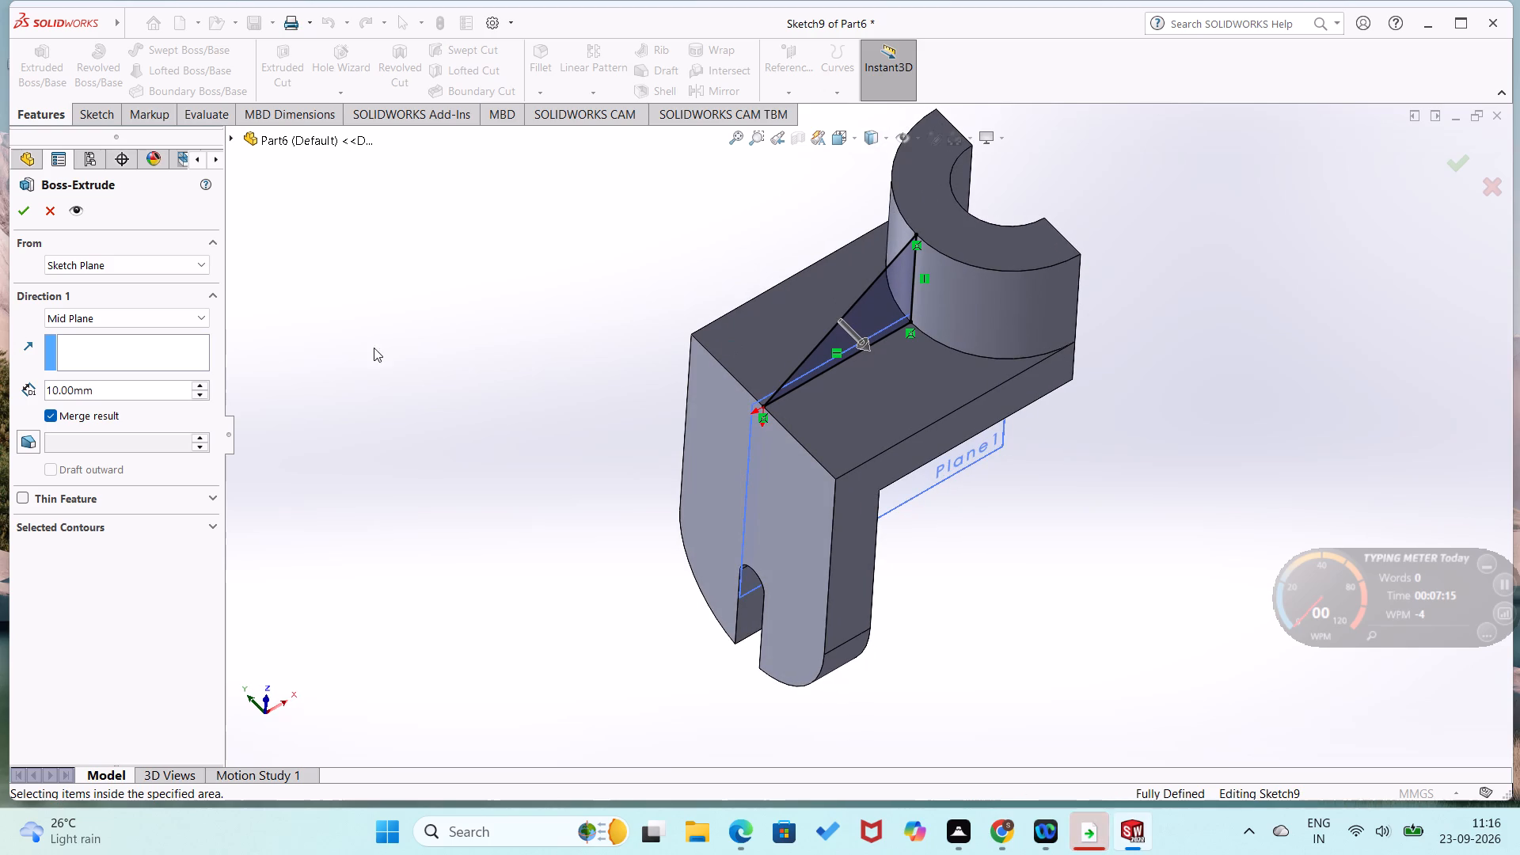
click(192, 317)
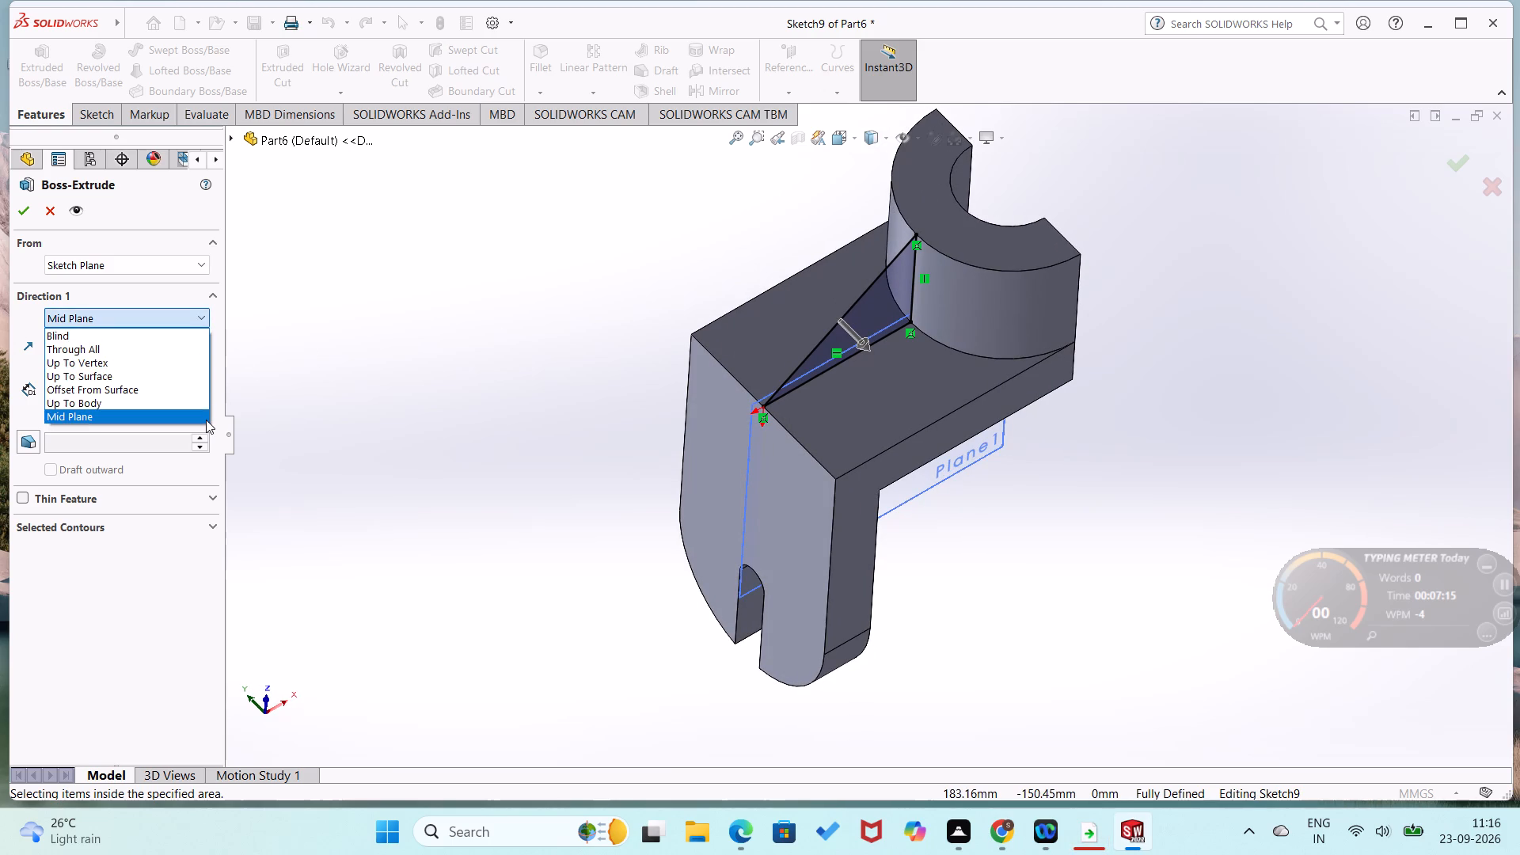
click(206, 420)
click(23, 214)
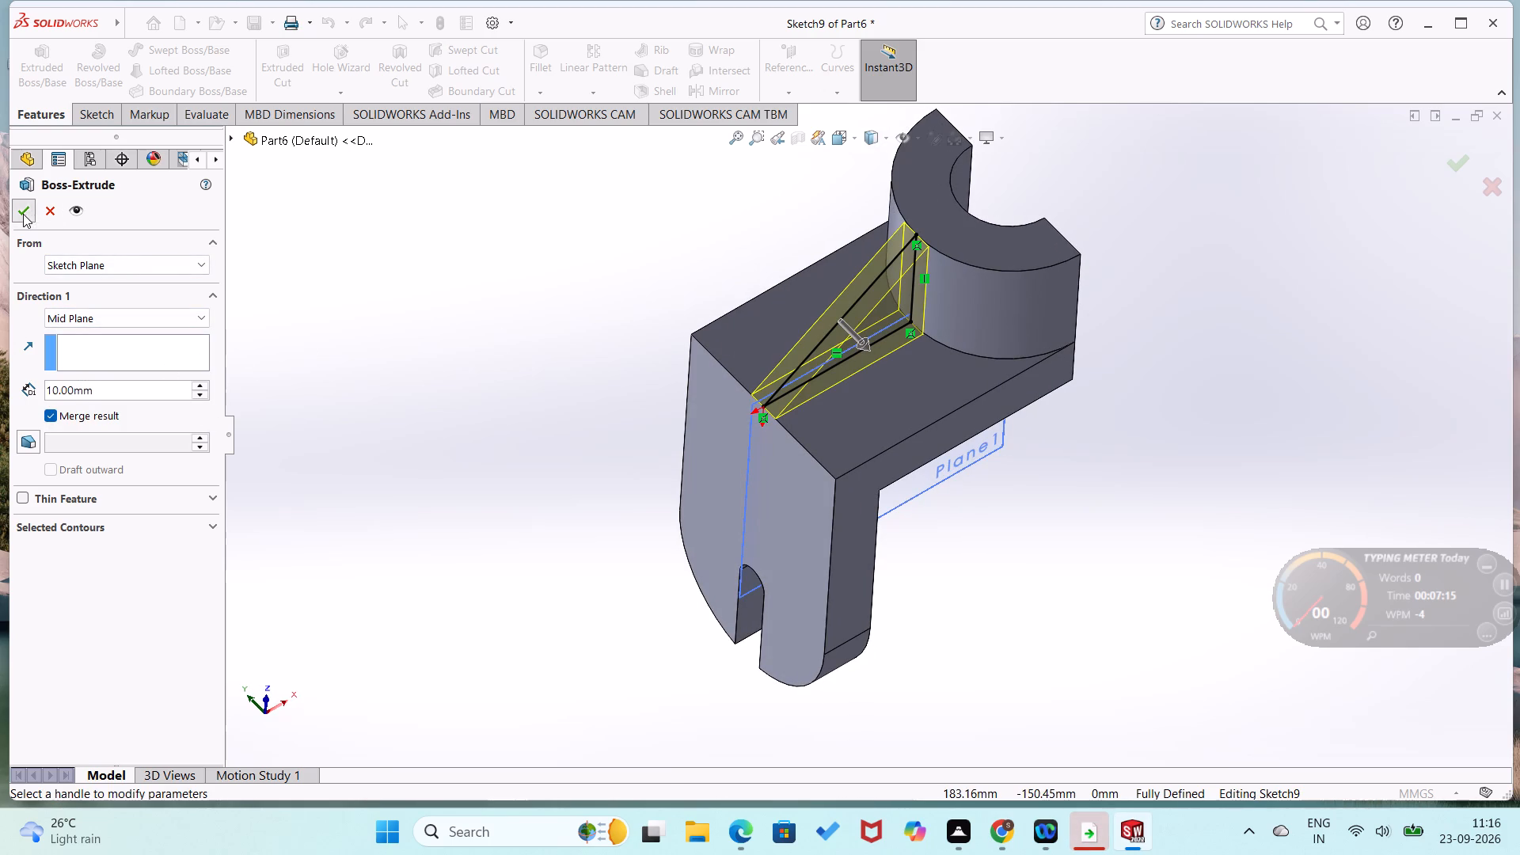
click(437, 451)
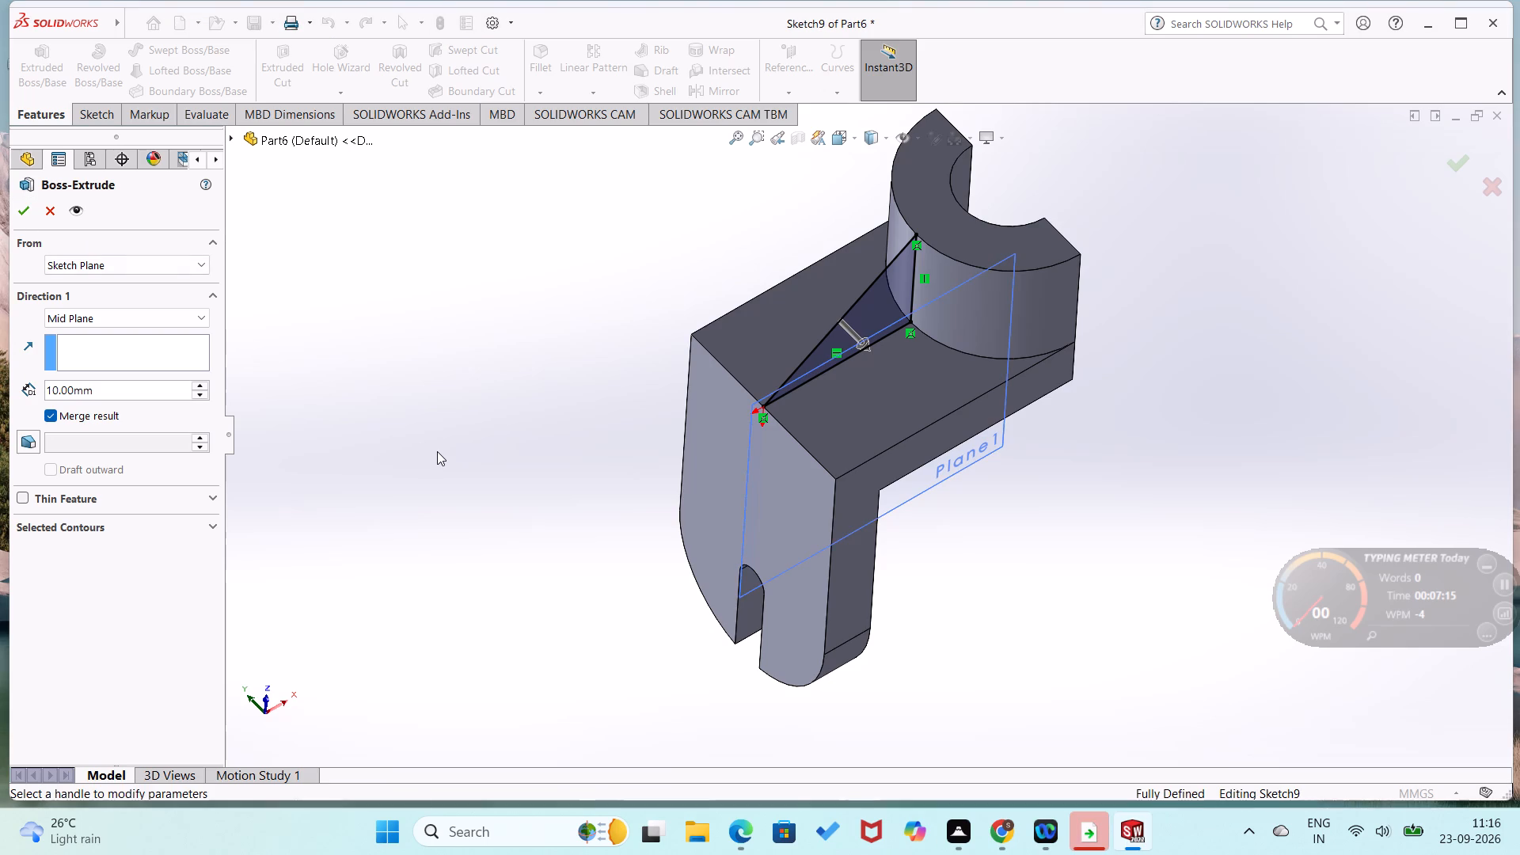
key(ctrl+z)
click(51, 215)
Undo the triangle sketch's lines on the offset plane and leave the emptied sketch.
click(104, 118)
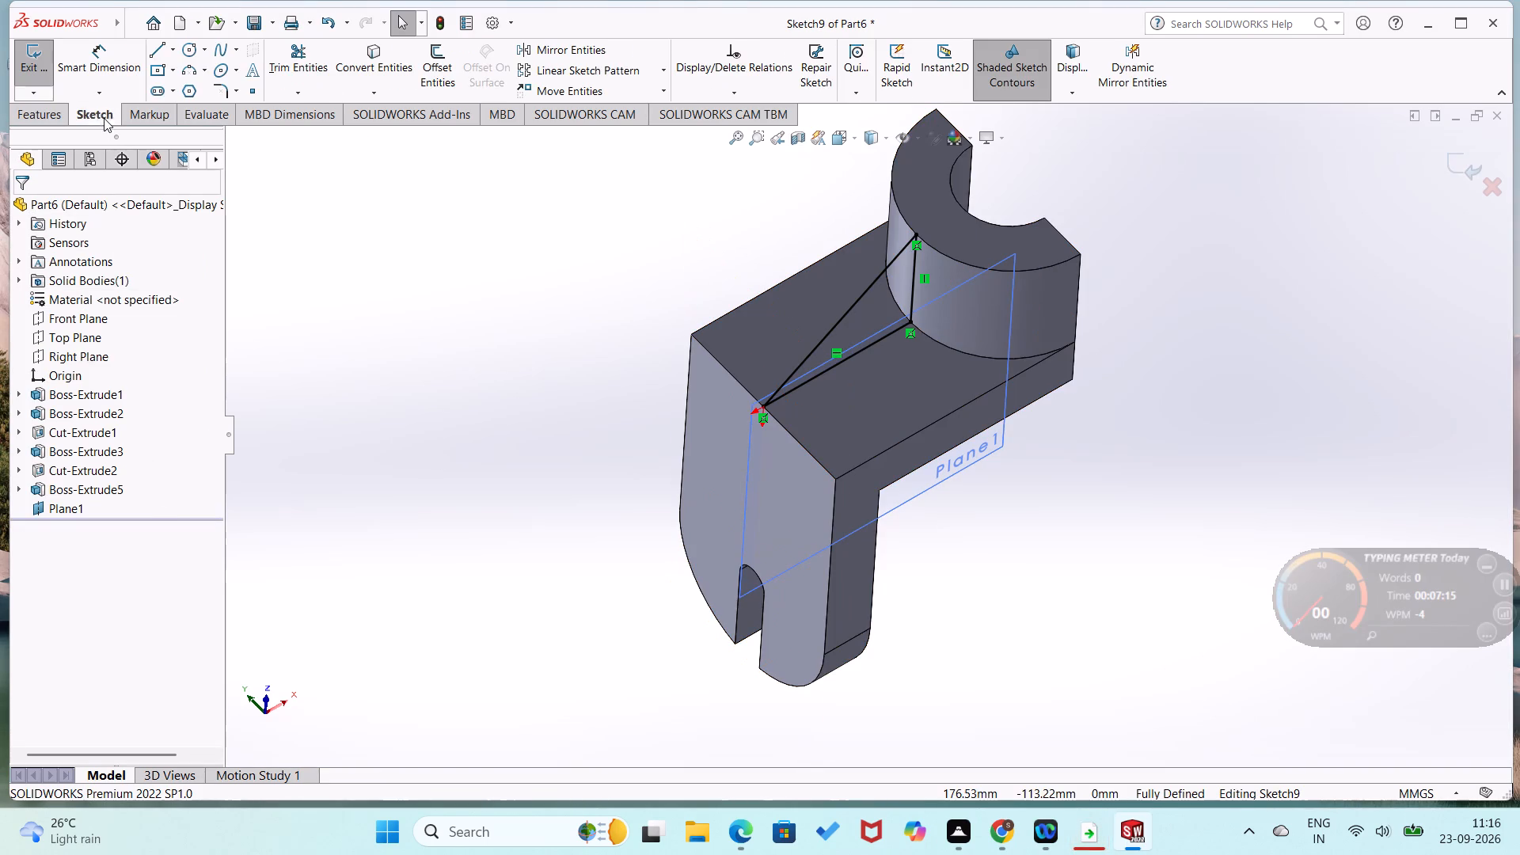
click(31, 66)
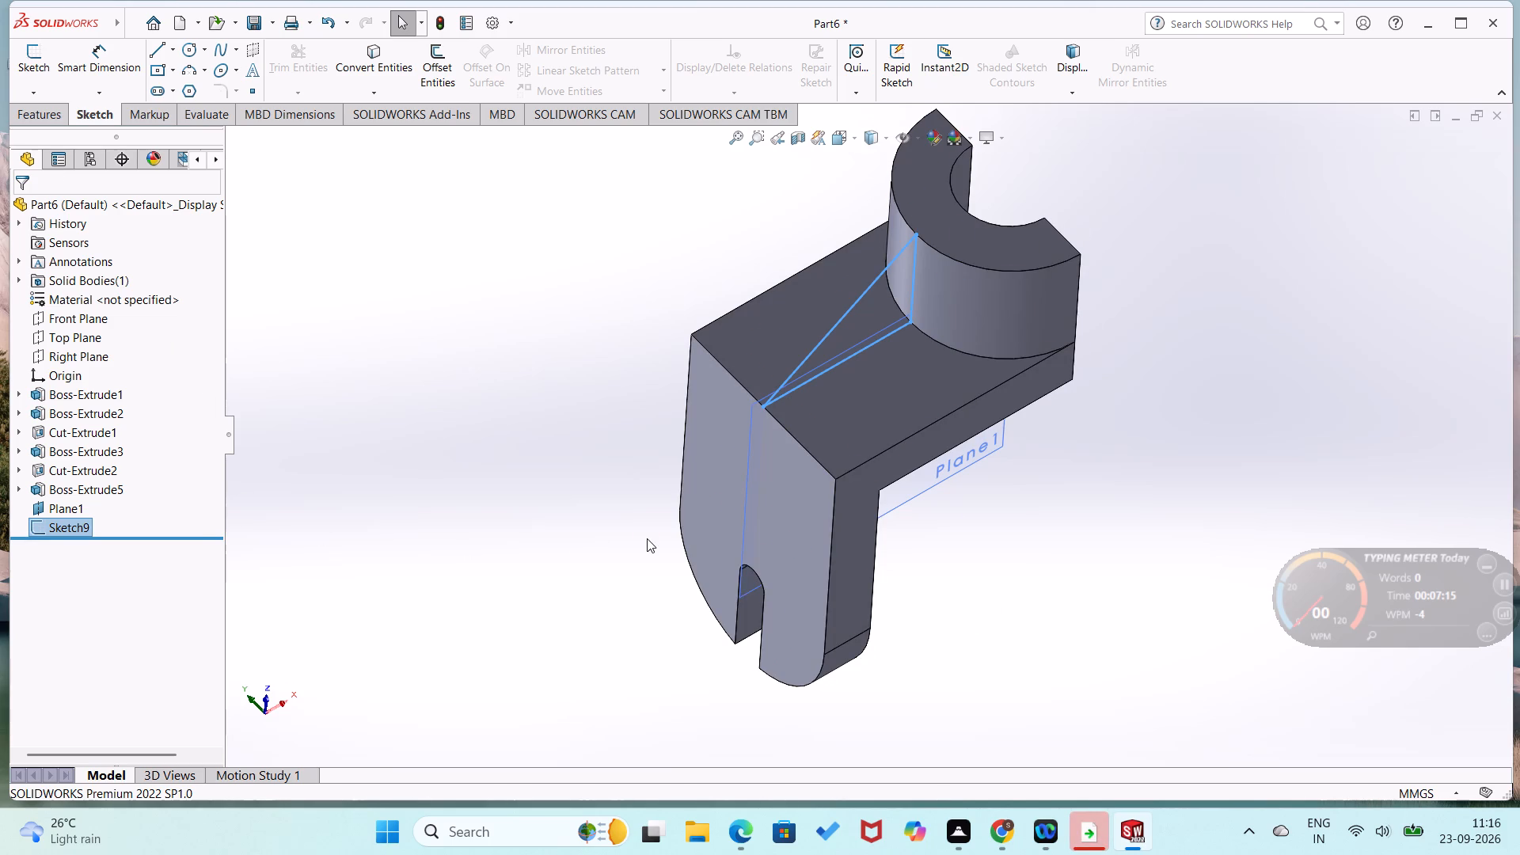
key(ctrl+z)
key(ctrl+z)
key(ctrl+z)
key(ctrl+z)
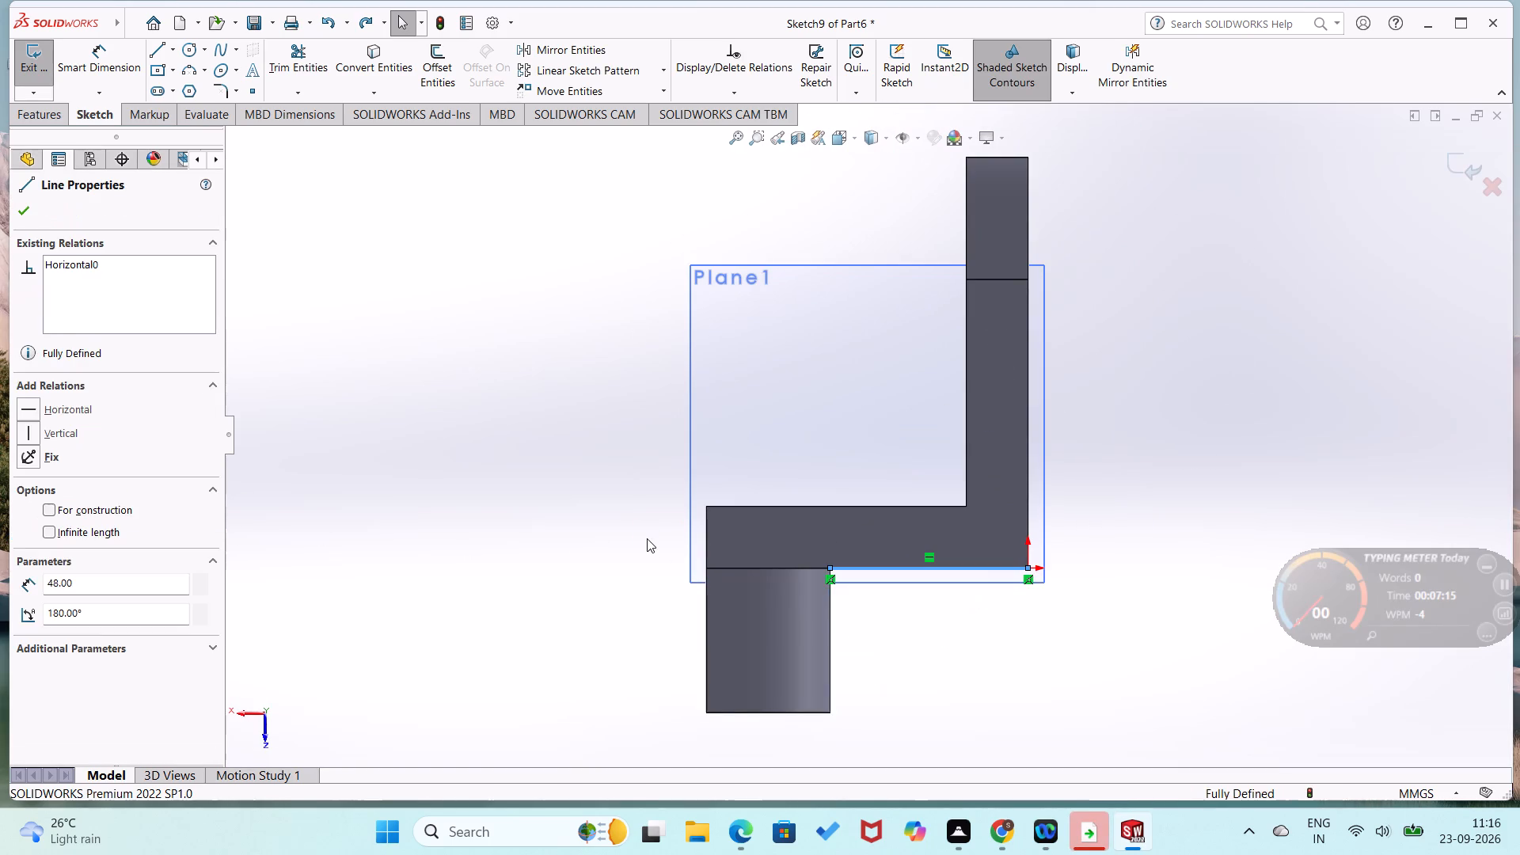
key(ctrl+z)
middle_drag(633, 547, 671, 350)
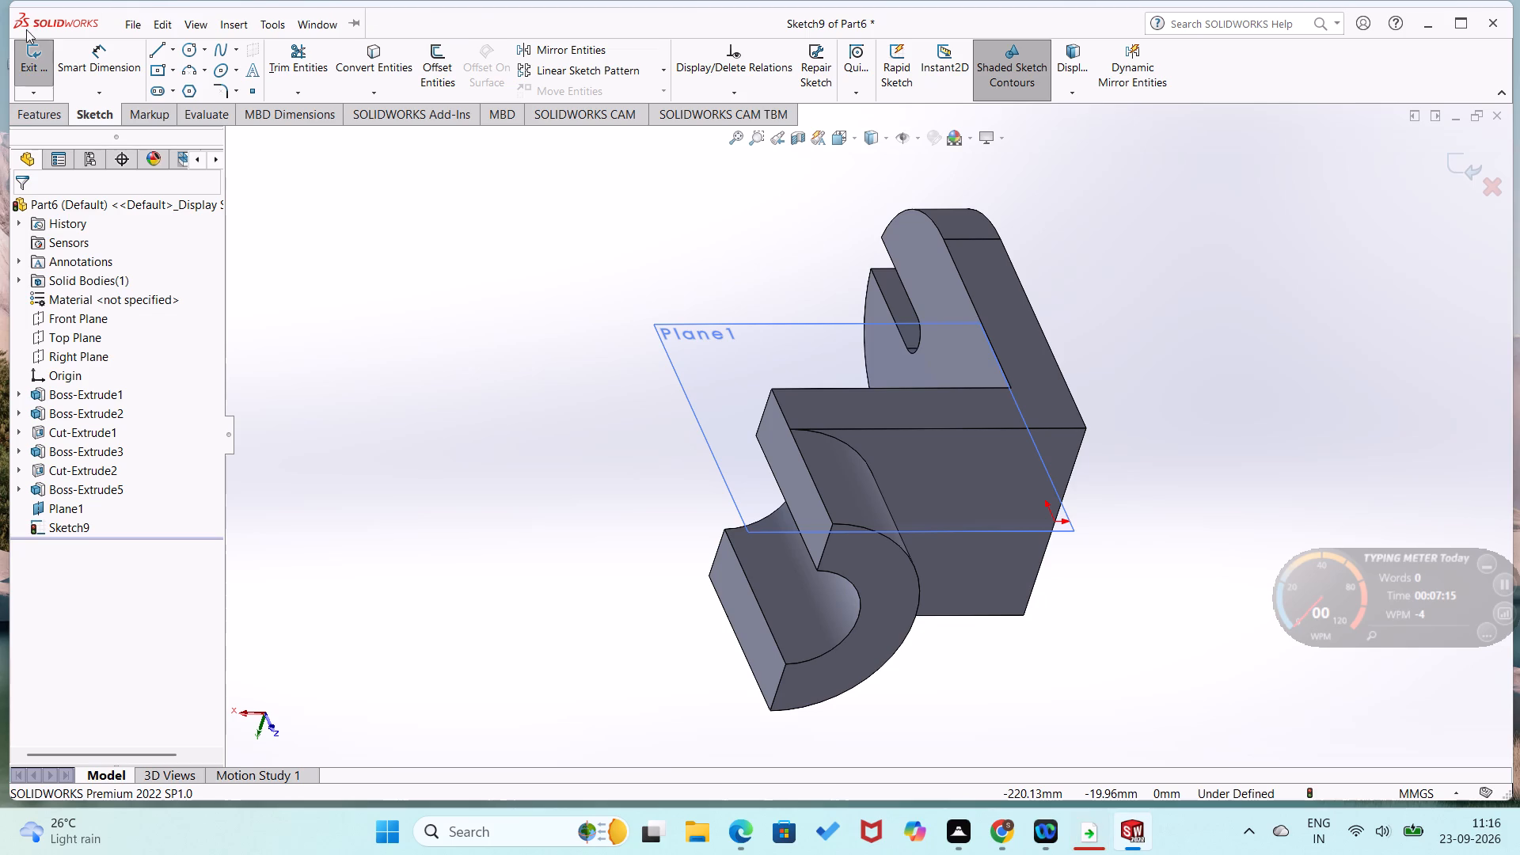
click(21, 53)
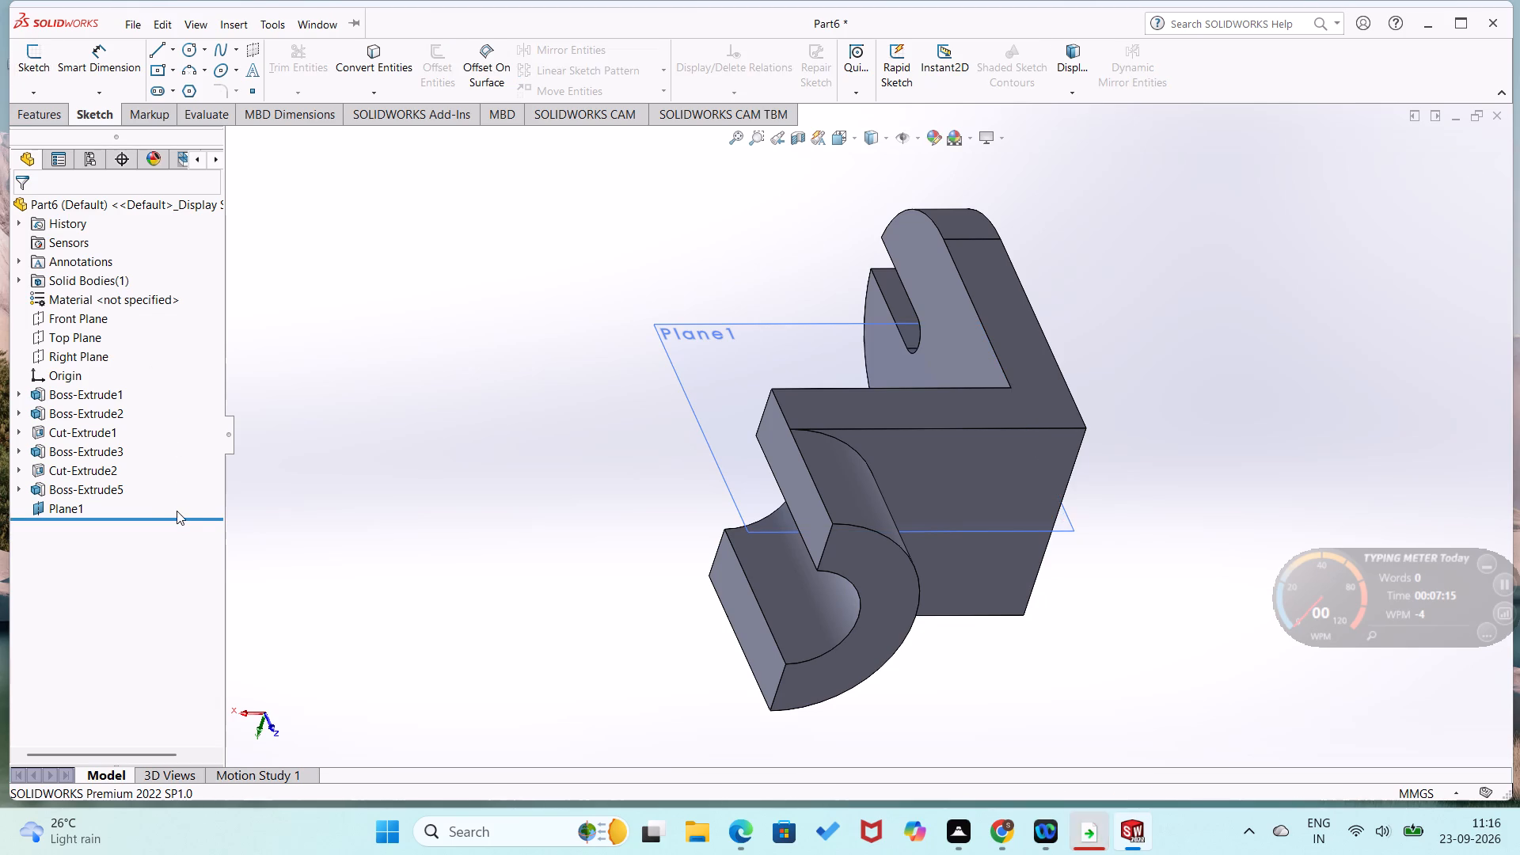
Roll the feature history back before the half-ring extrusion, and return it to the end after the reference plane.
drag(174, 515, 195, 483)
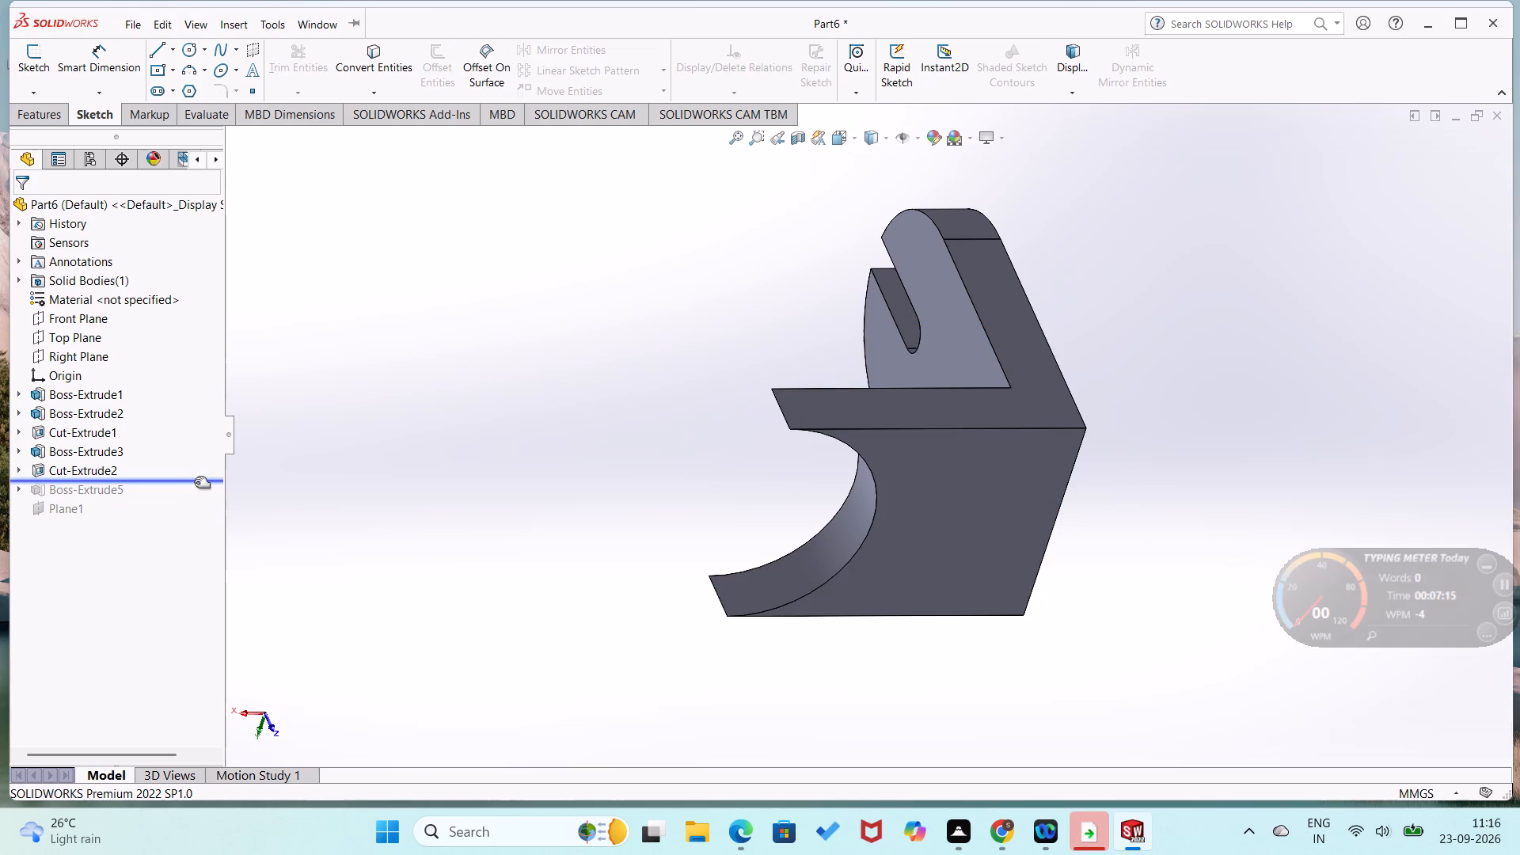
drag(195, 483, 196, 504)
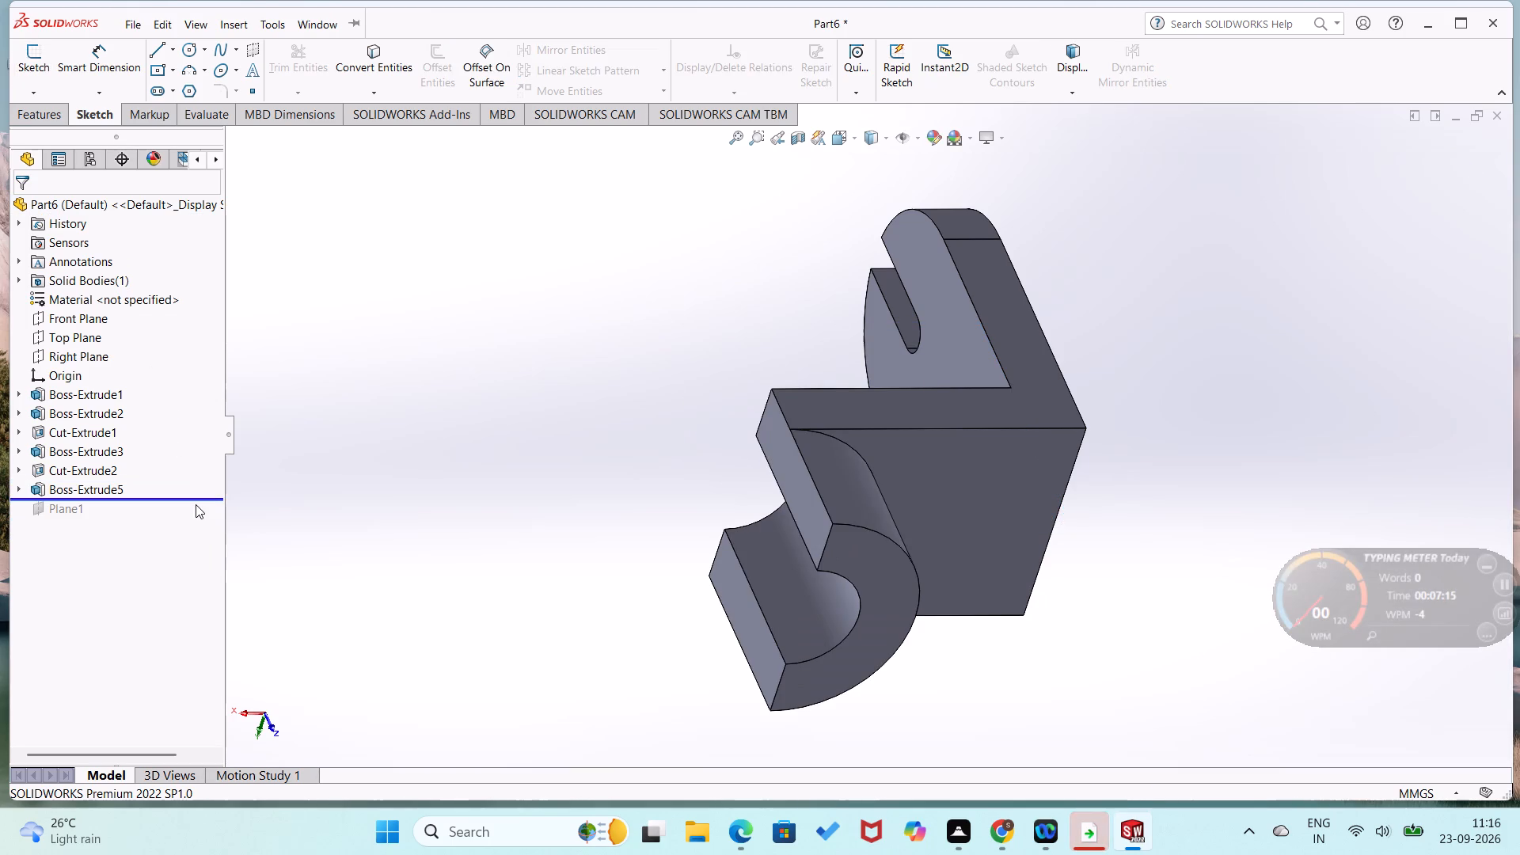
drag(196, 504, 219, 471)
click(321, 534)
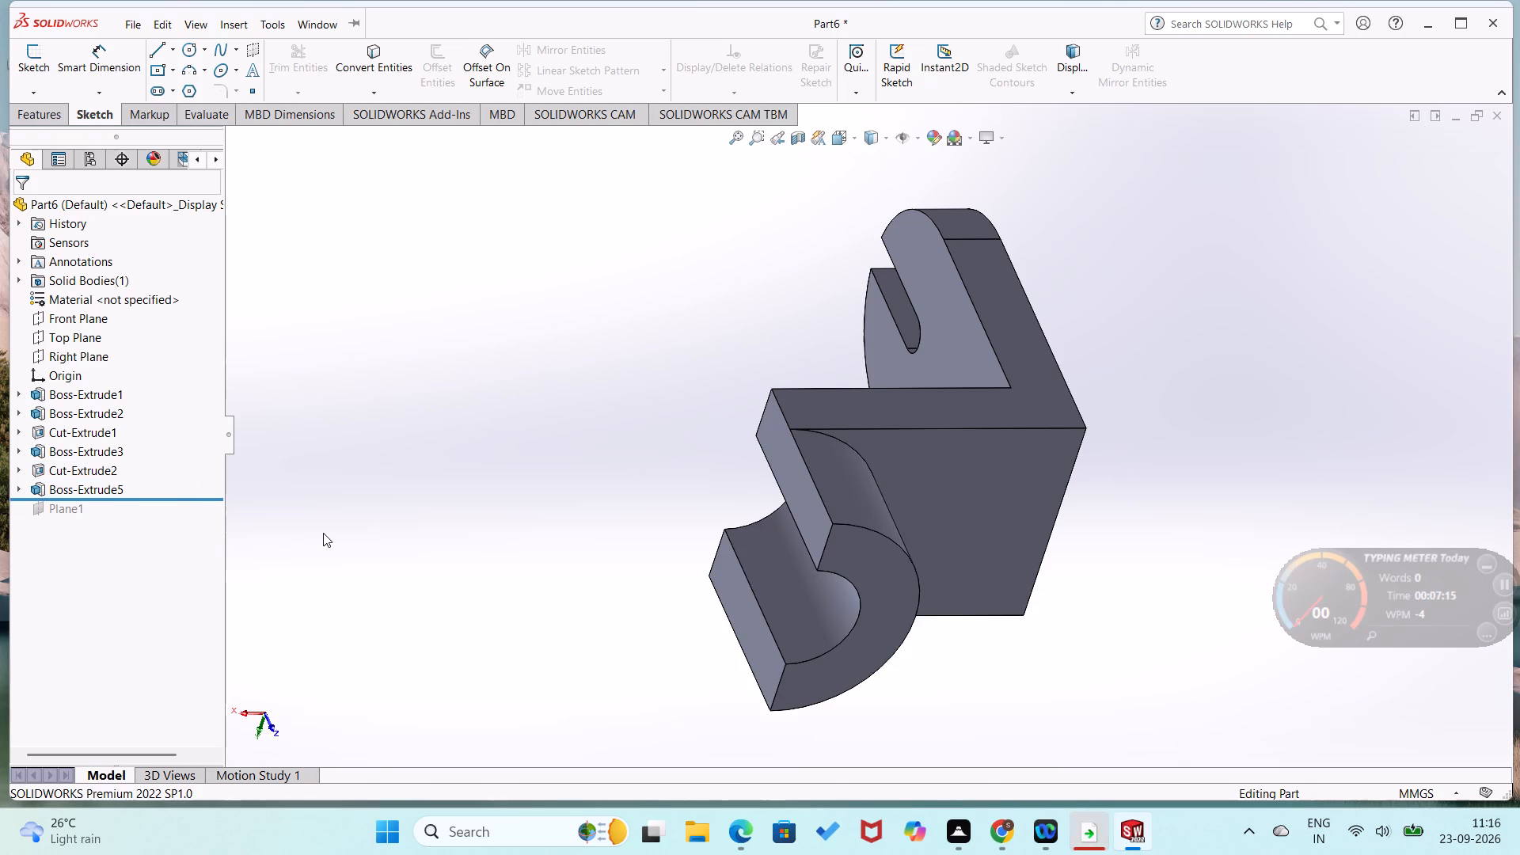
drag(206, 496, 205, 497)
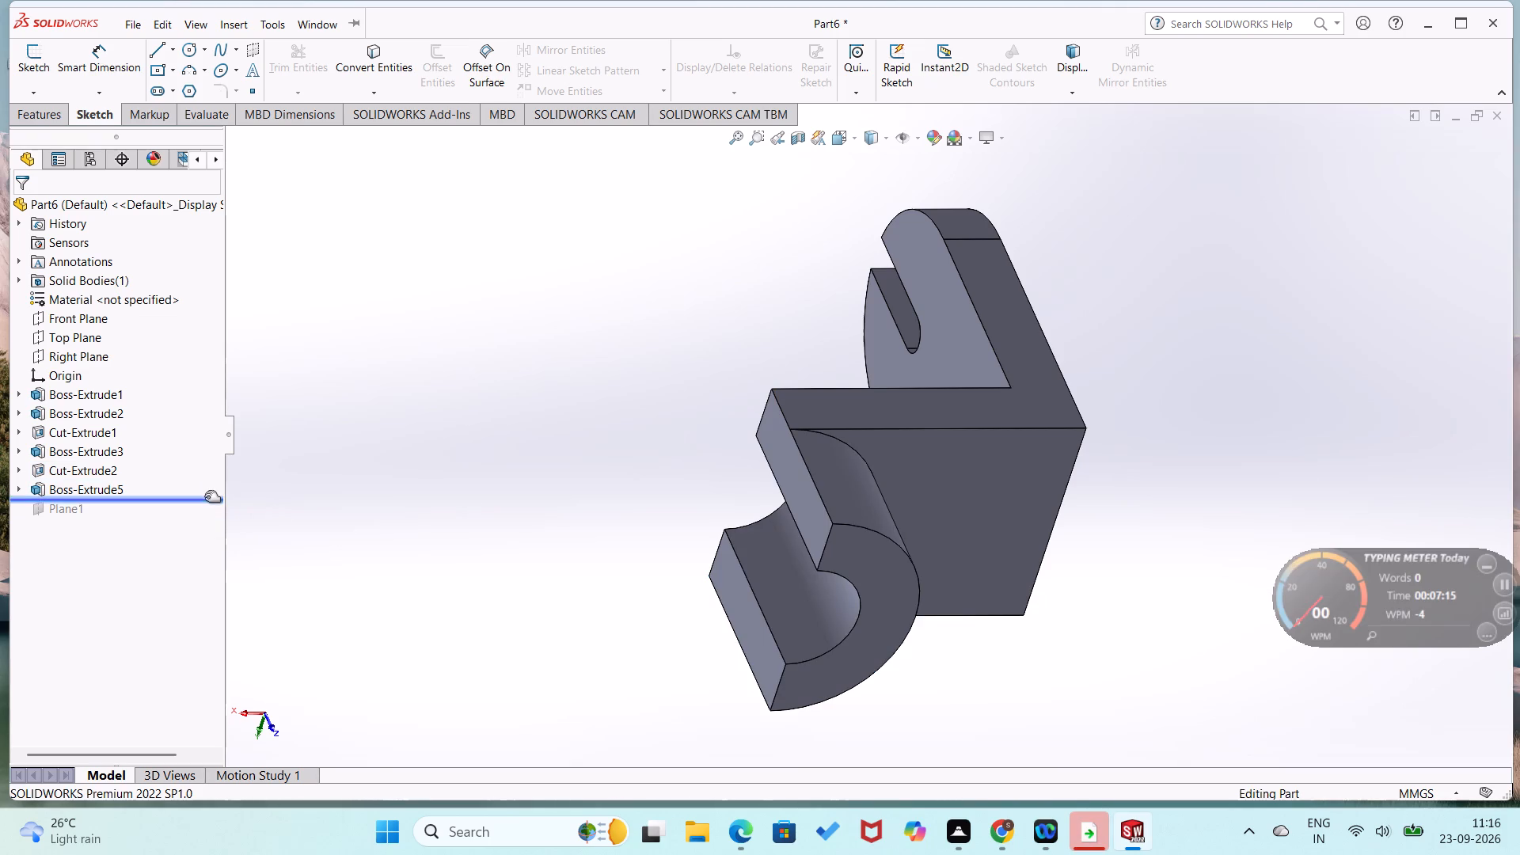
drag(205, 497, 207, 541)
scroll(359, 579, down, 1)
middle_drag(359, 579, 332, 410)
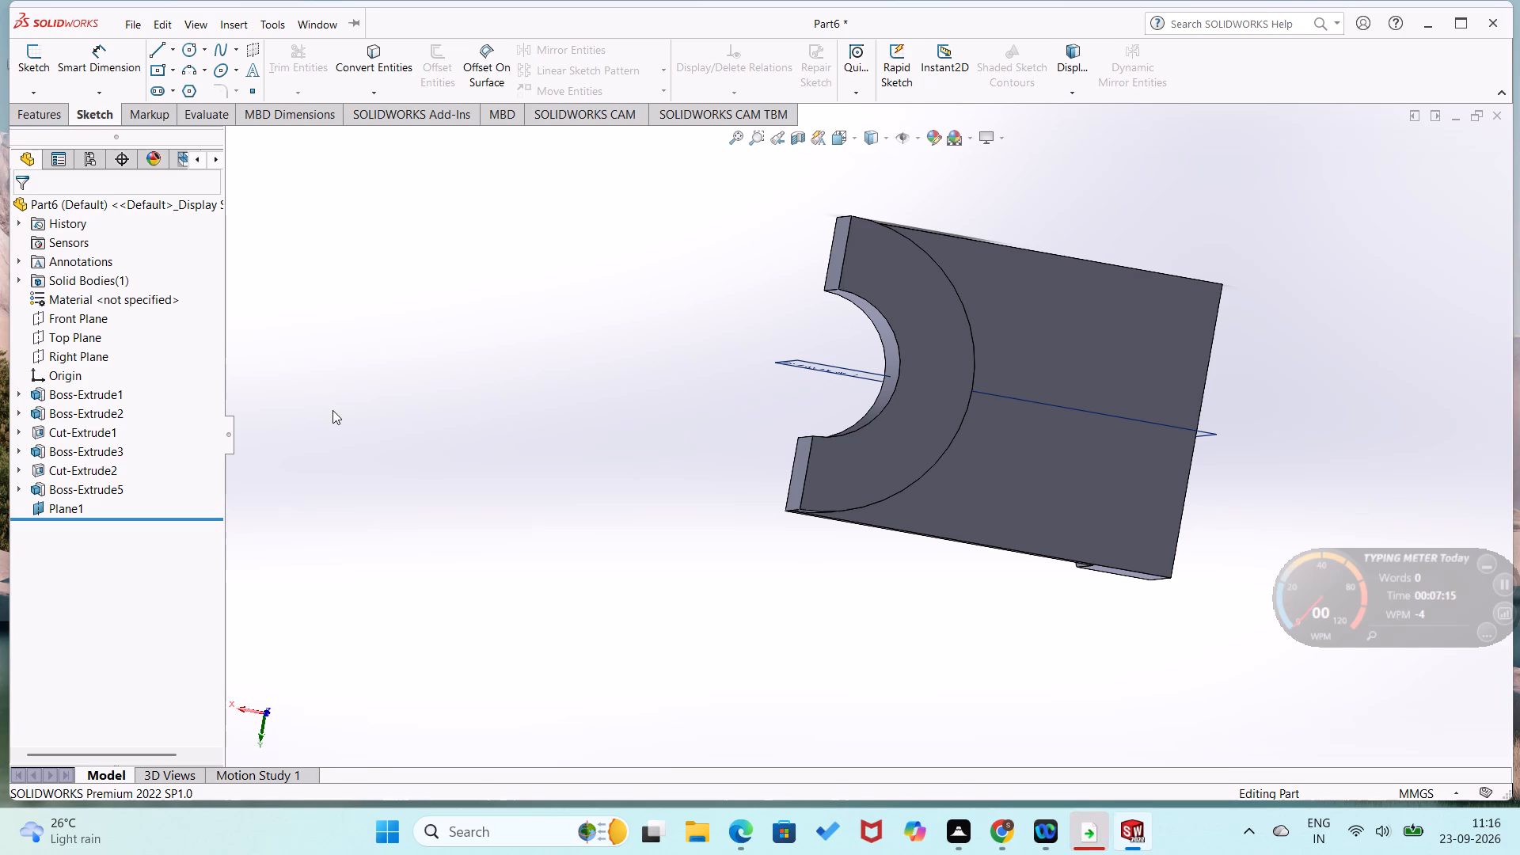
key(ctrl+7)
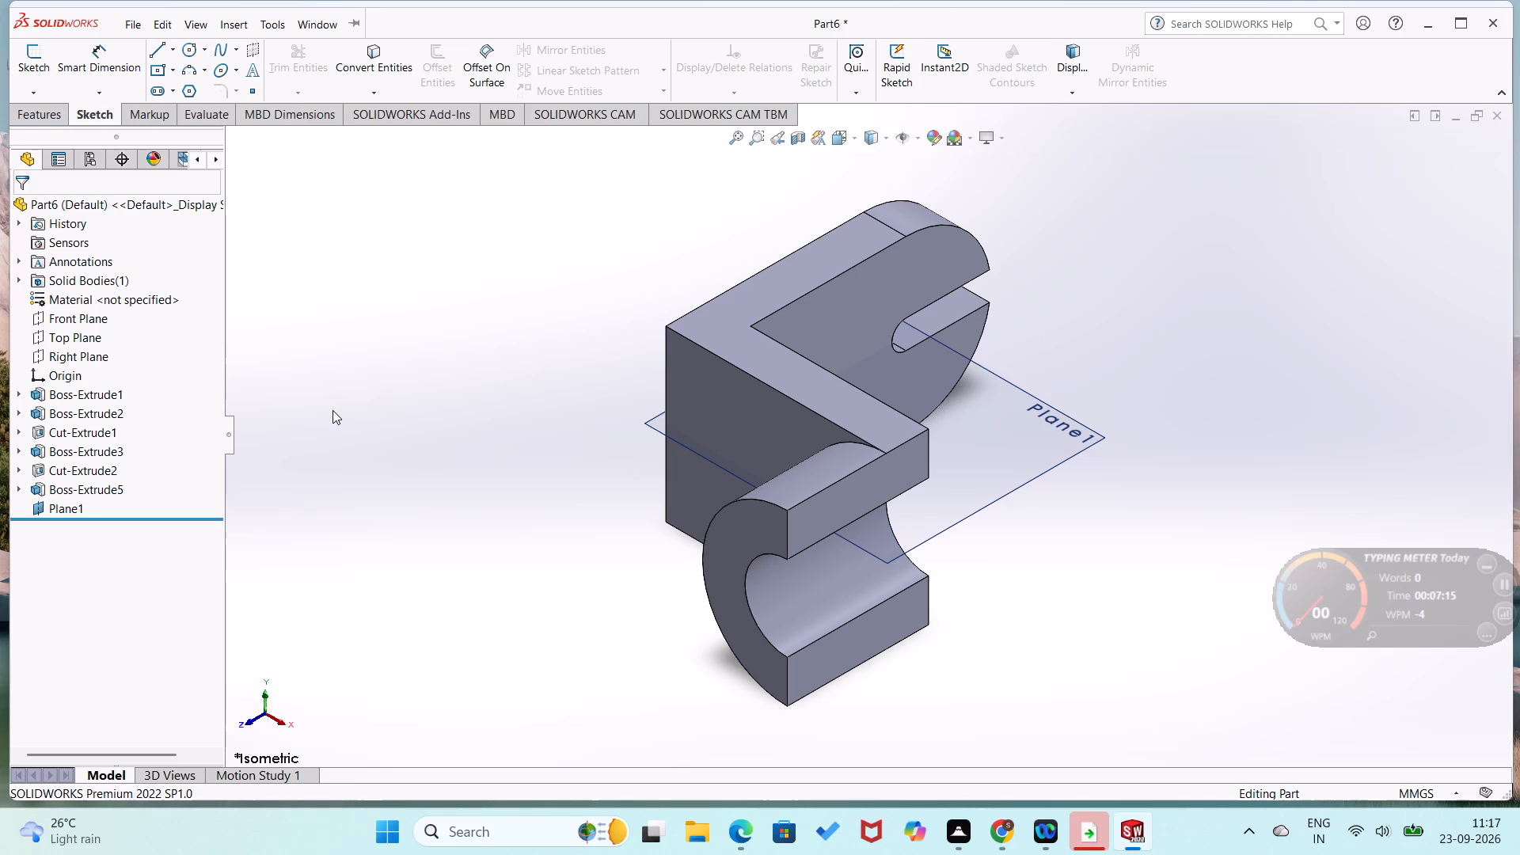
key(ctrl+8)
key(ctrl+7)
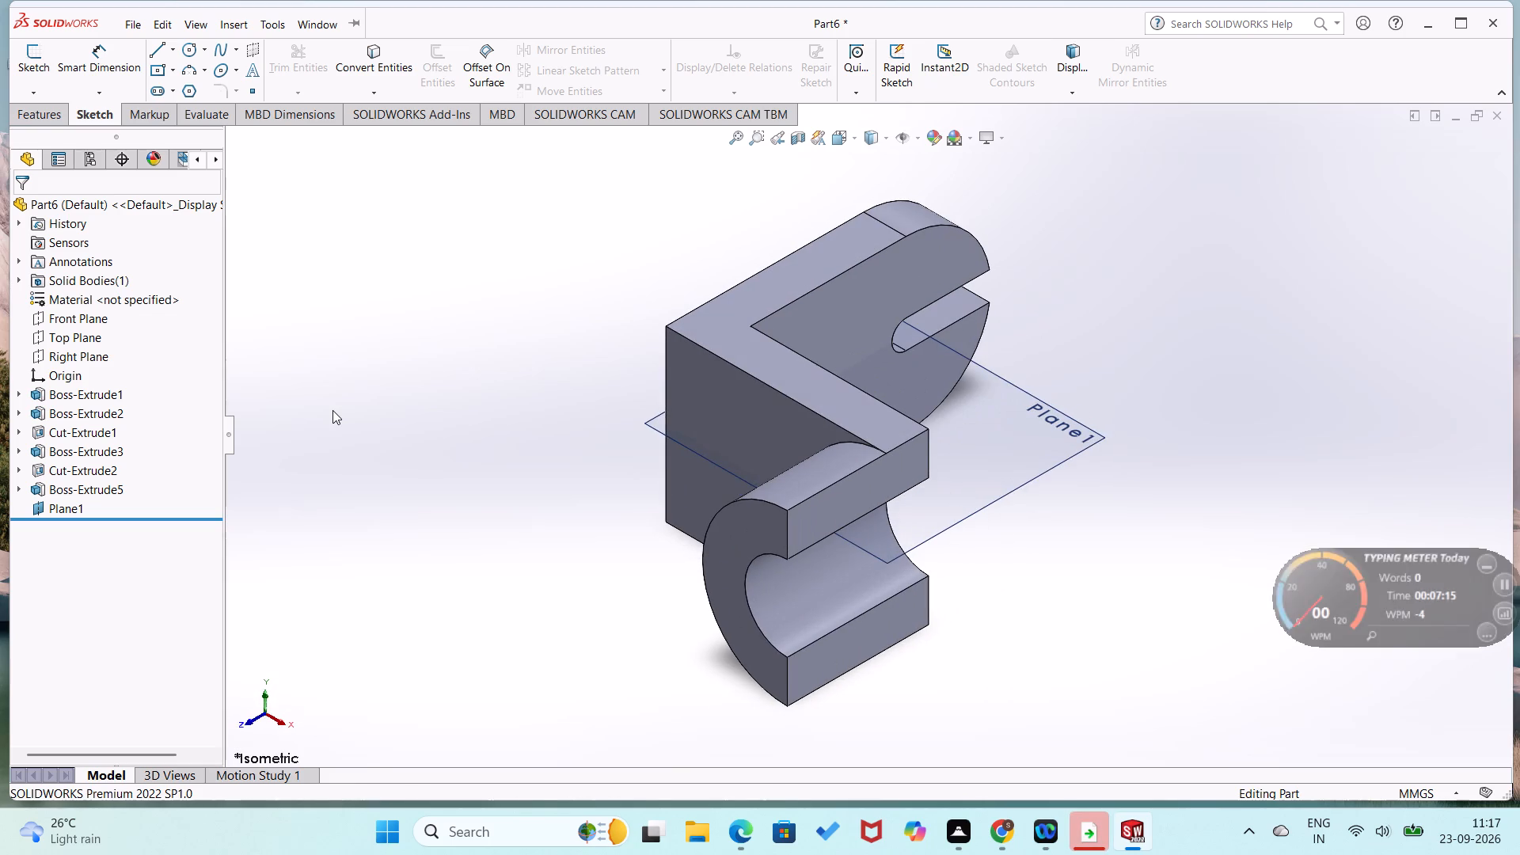
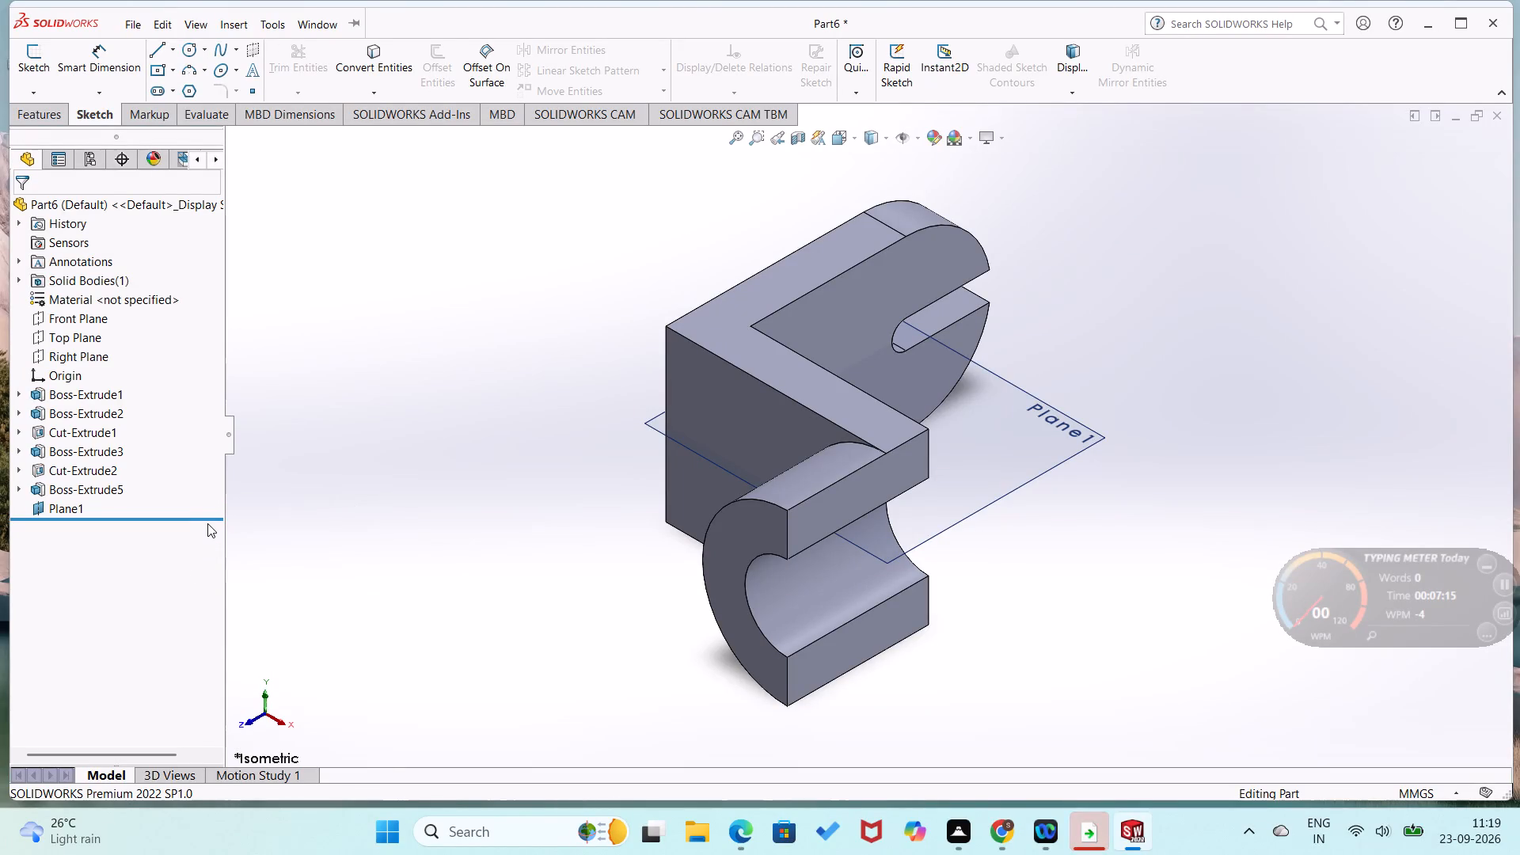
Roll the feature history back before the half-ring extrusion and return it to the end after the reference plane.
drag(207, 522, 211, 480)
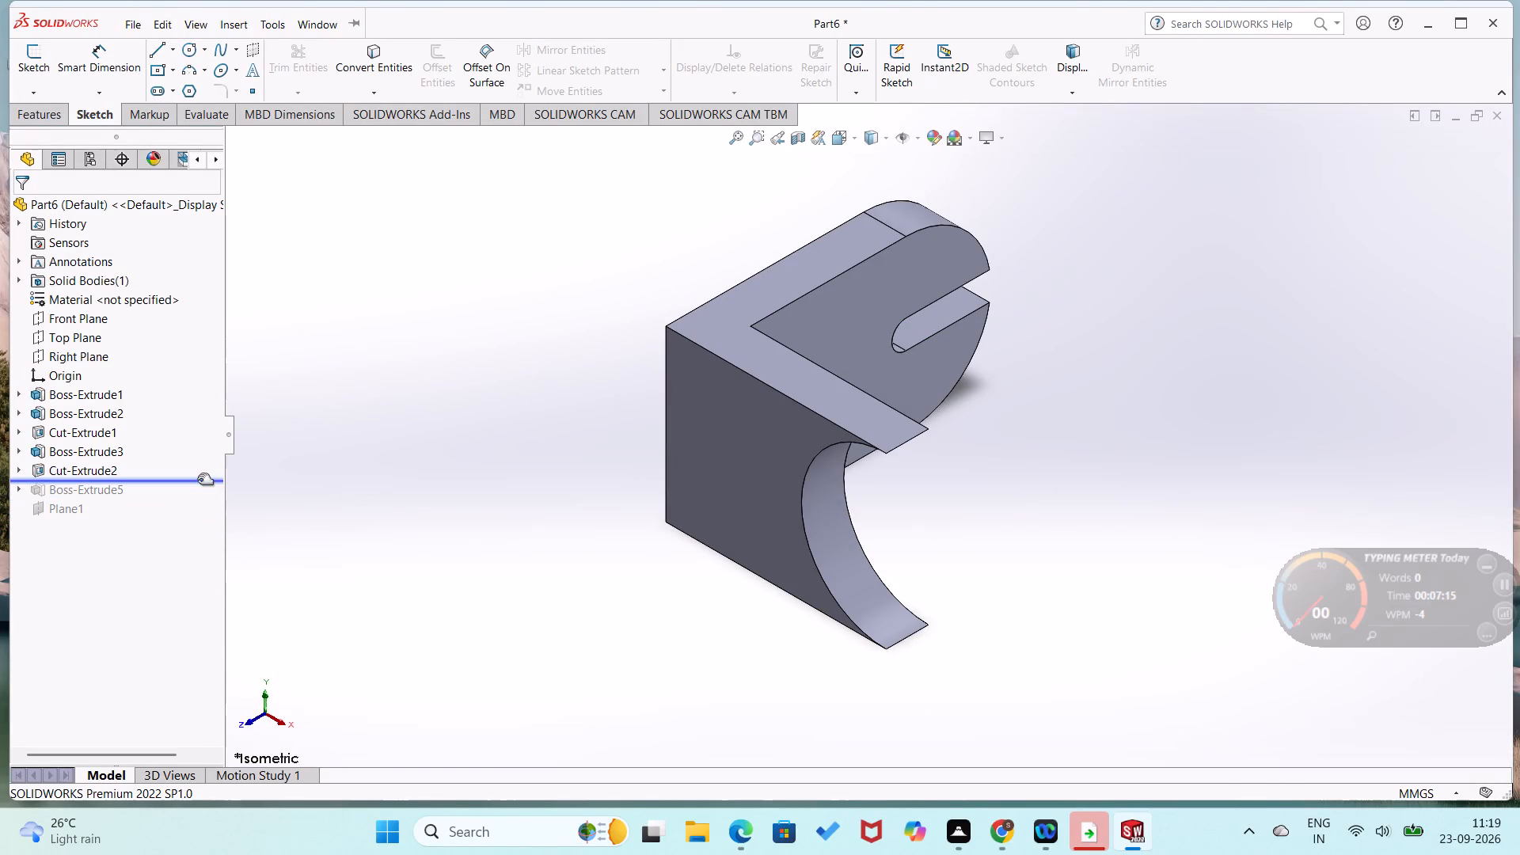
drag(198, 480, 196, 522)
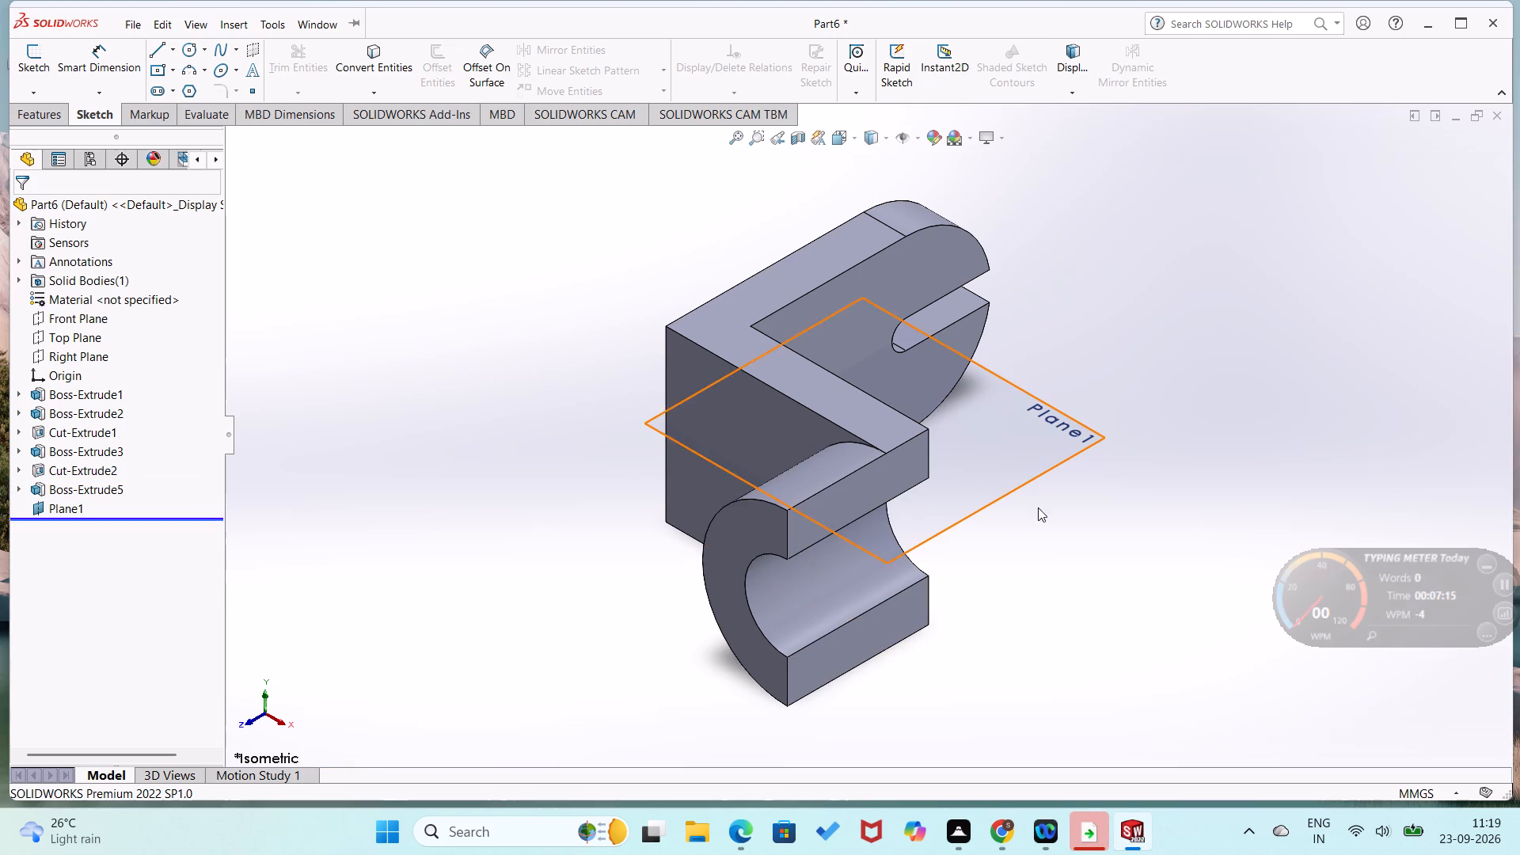
Delete the offset reference plane Plane1.
click(1007, 496)
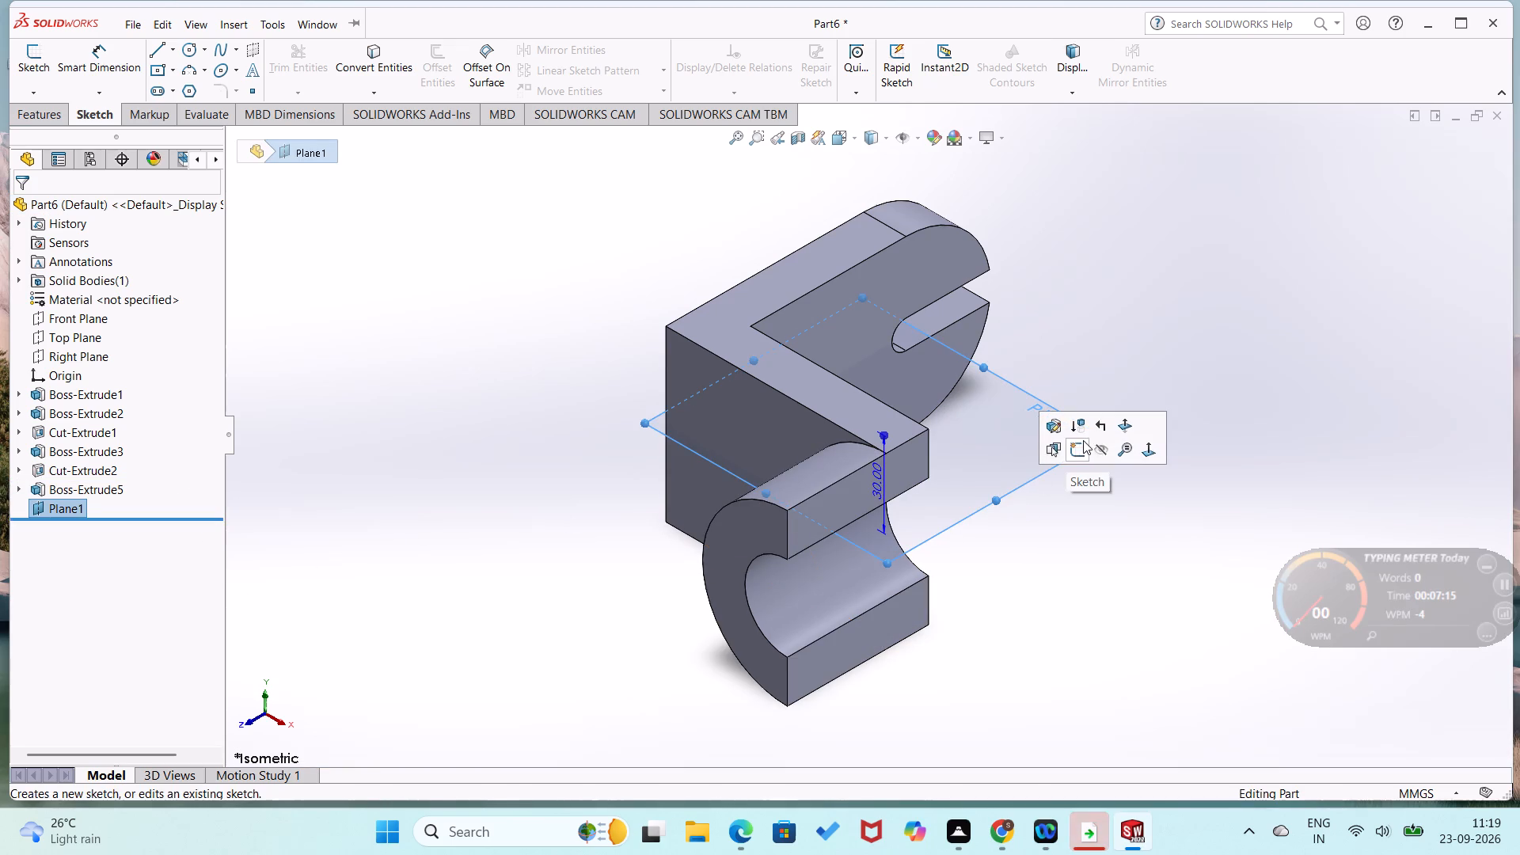
right_click(1032, 468)
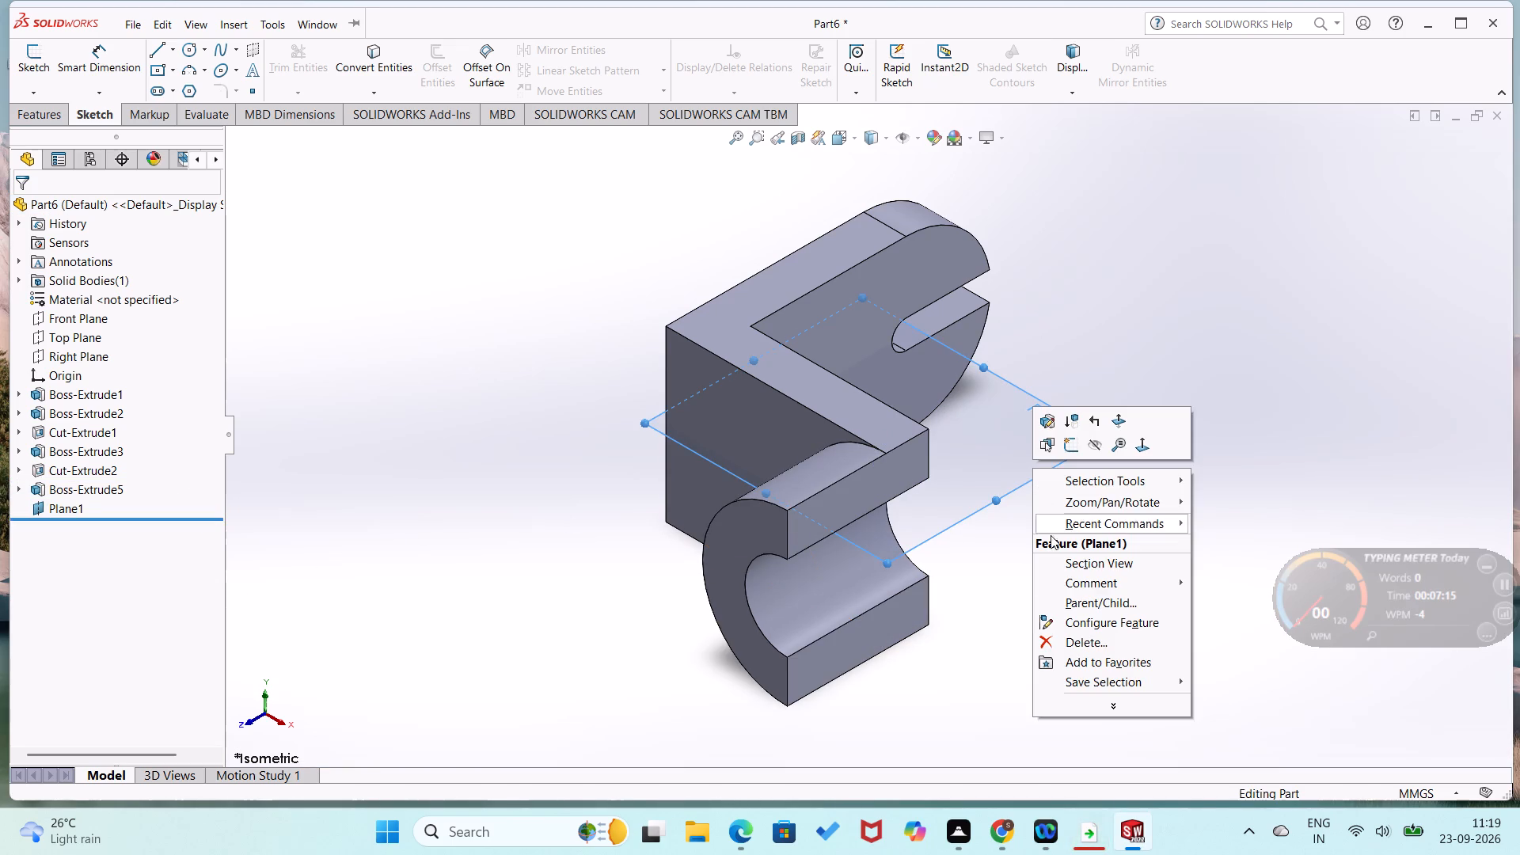
click(1072, 640)
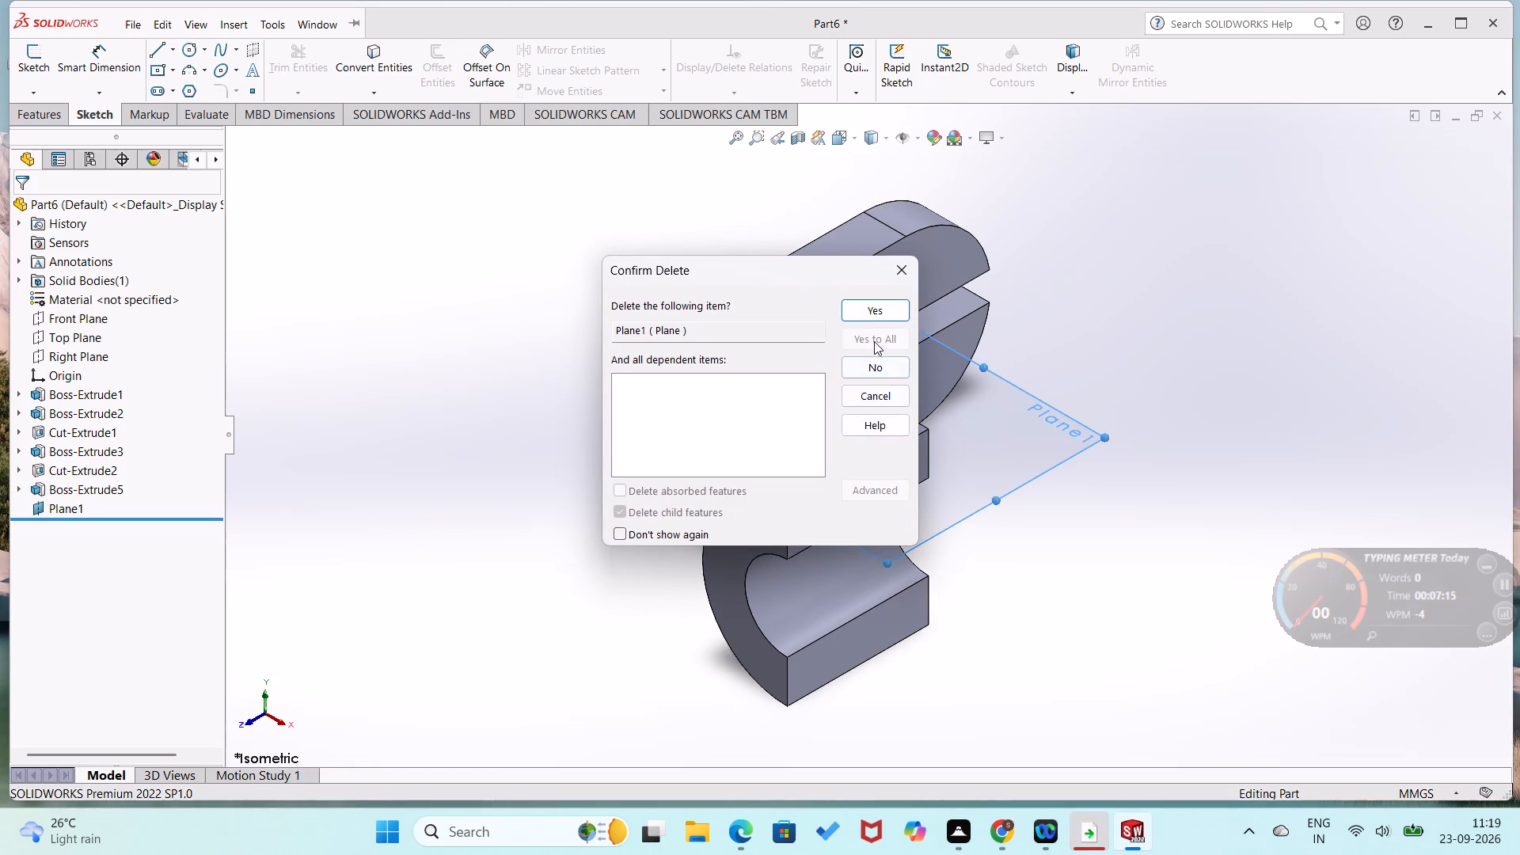
click(878, 310)
Roll the feature history back to just before the half-ring extrusion.
drag(182, 503, 179, 478)
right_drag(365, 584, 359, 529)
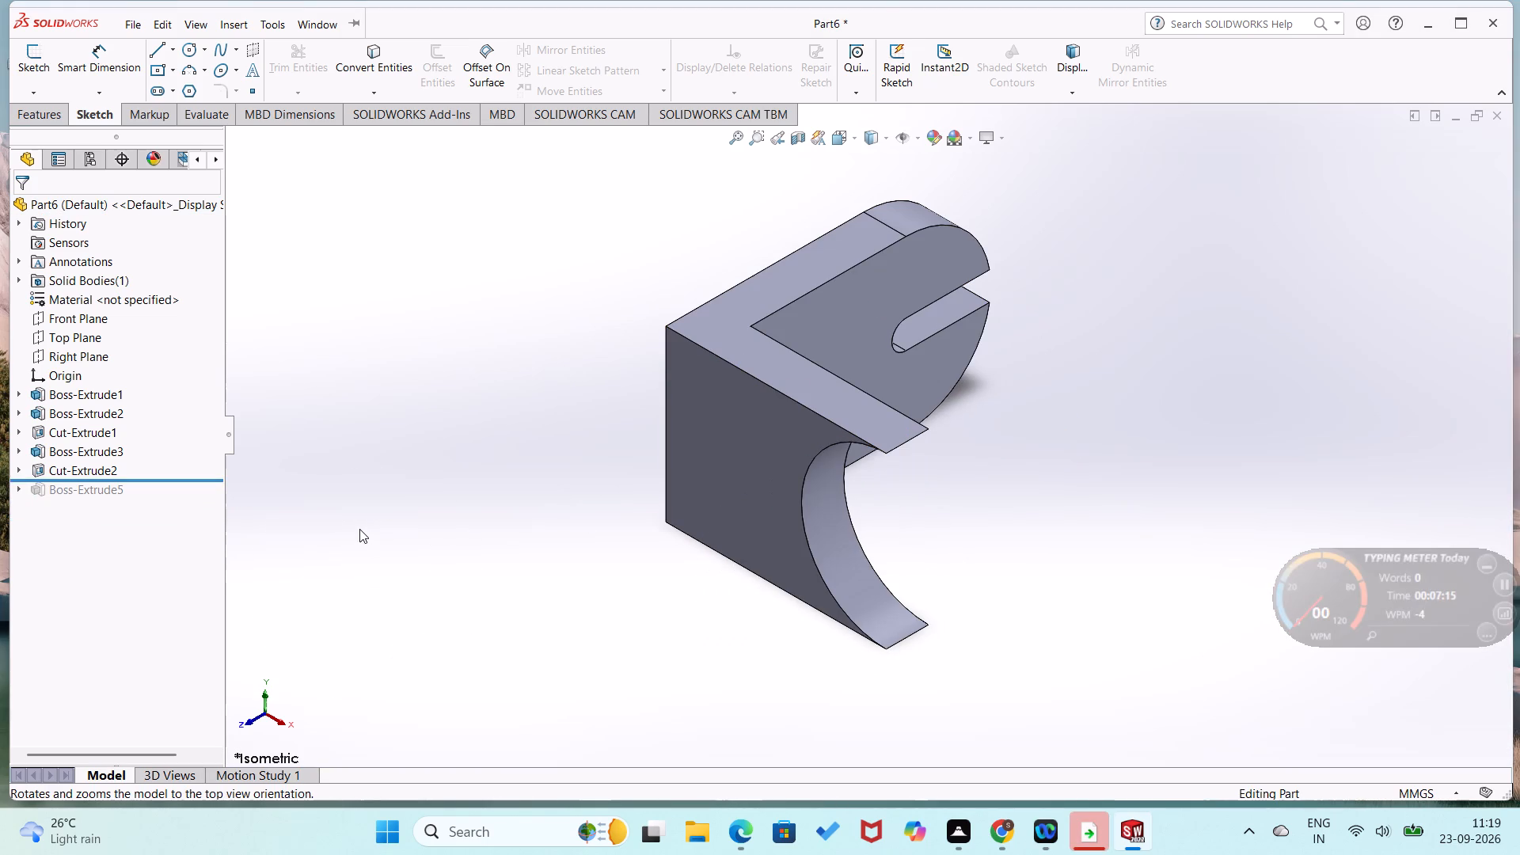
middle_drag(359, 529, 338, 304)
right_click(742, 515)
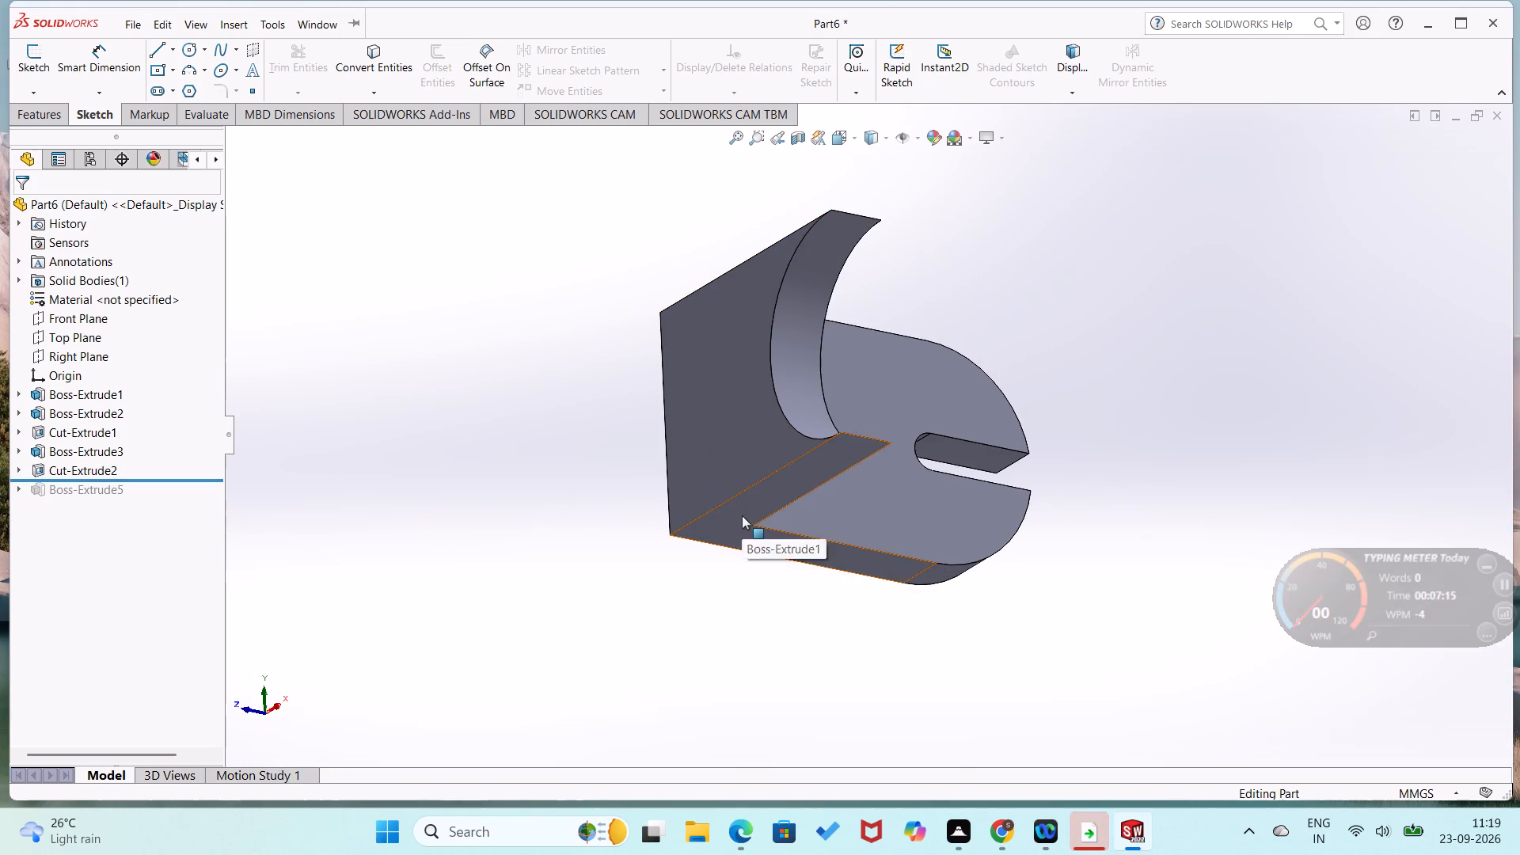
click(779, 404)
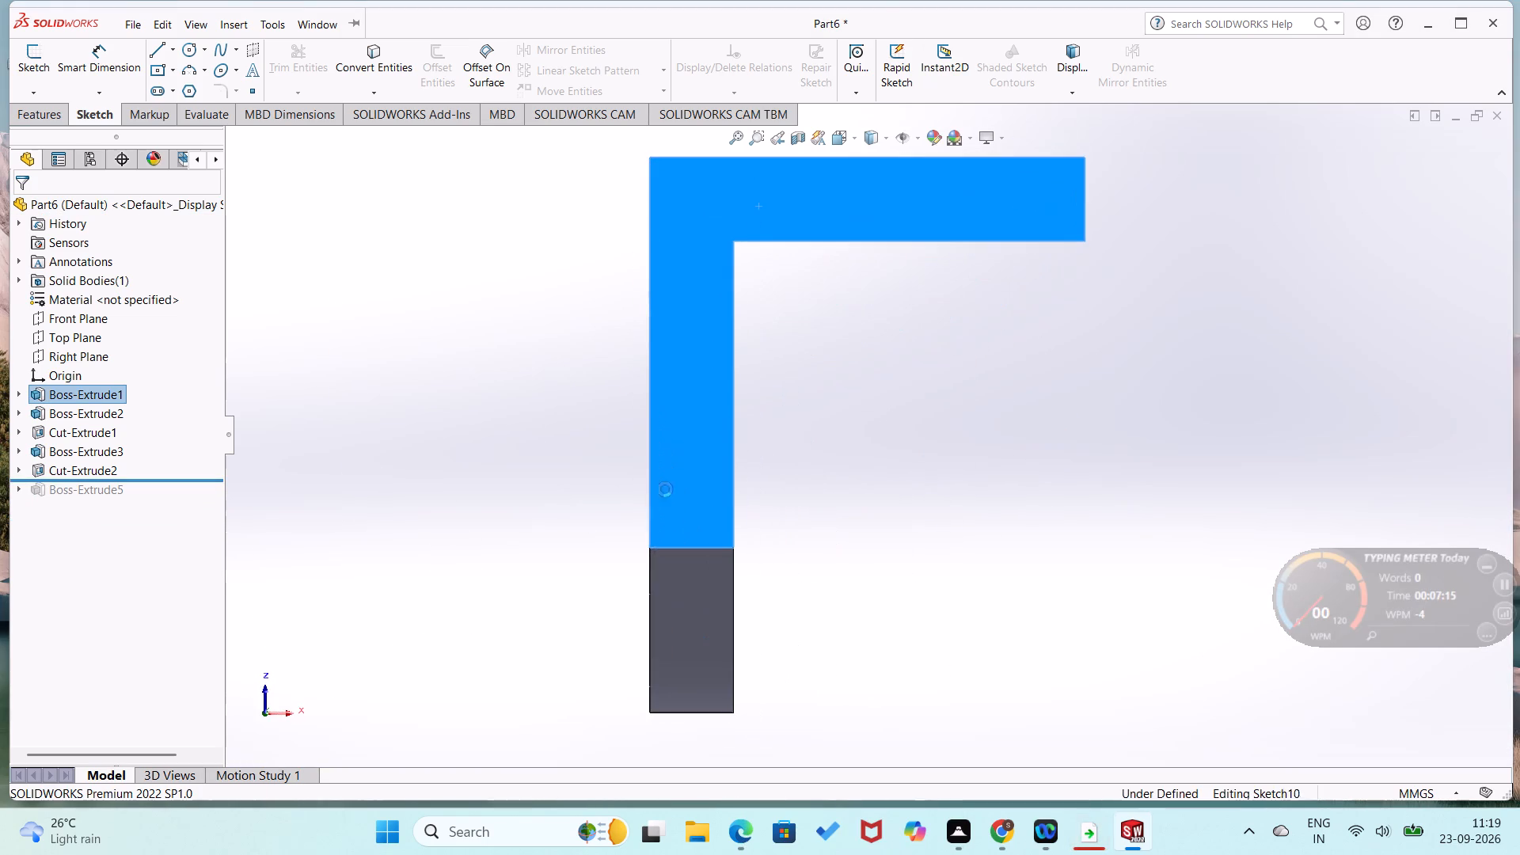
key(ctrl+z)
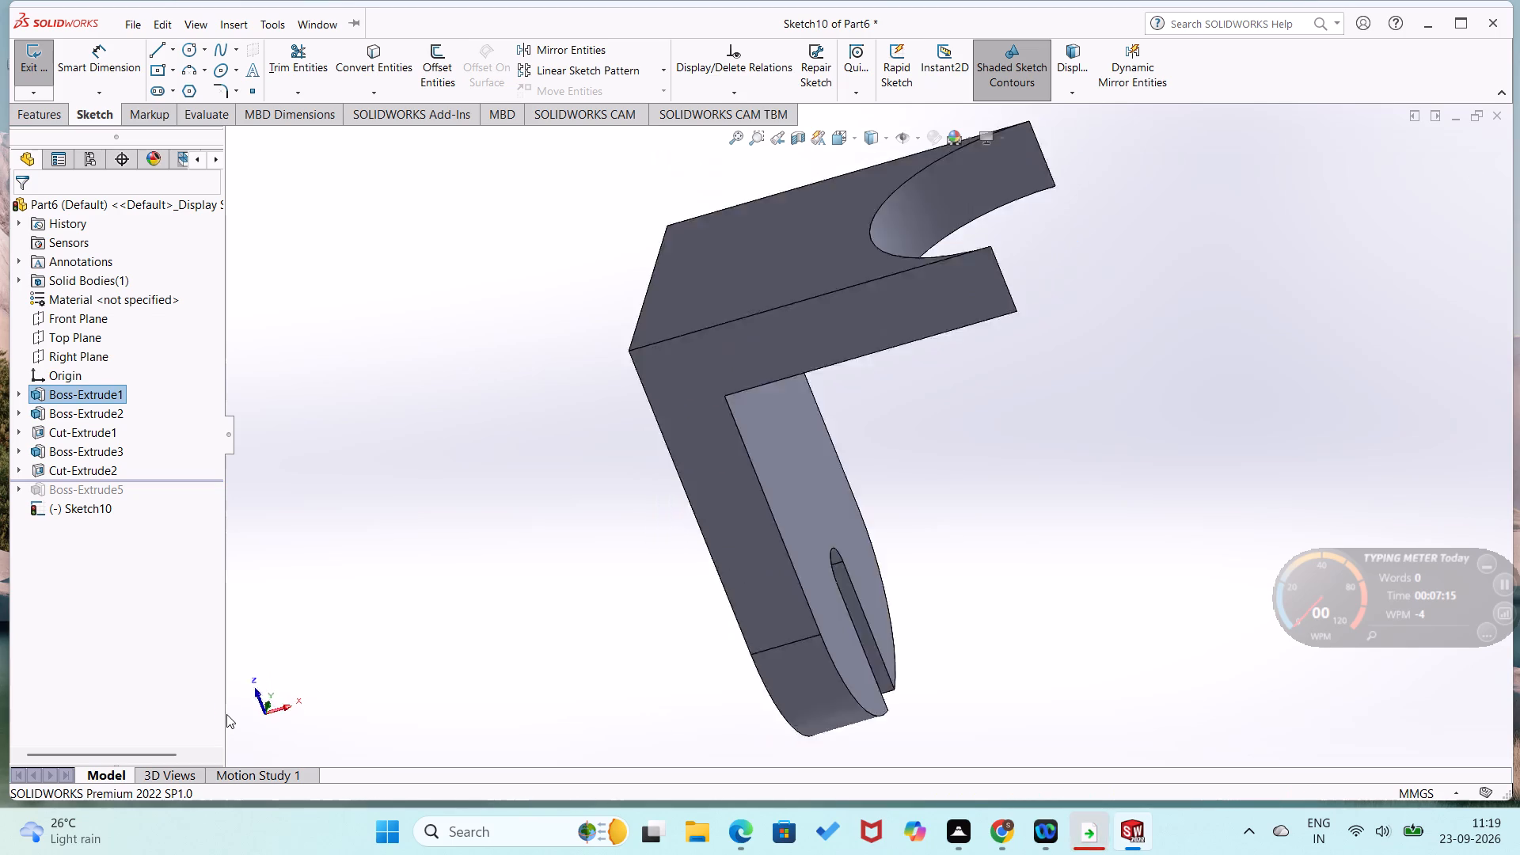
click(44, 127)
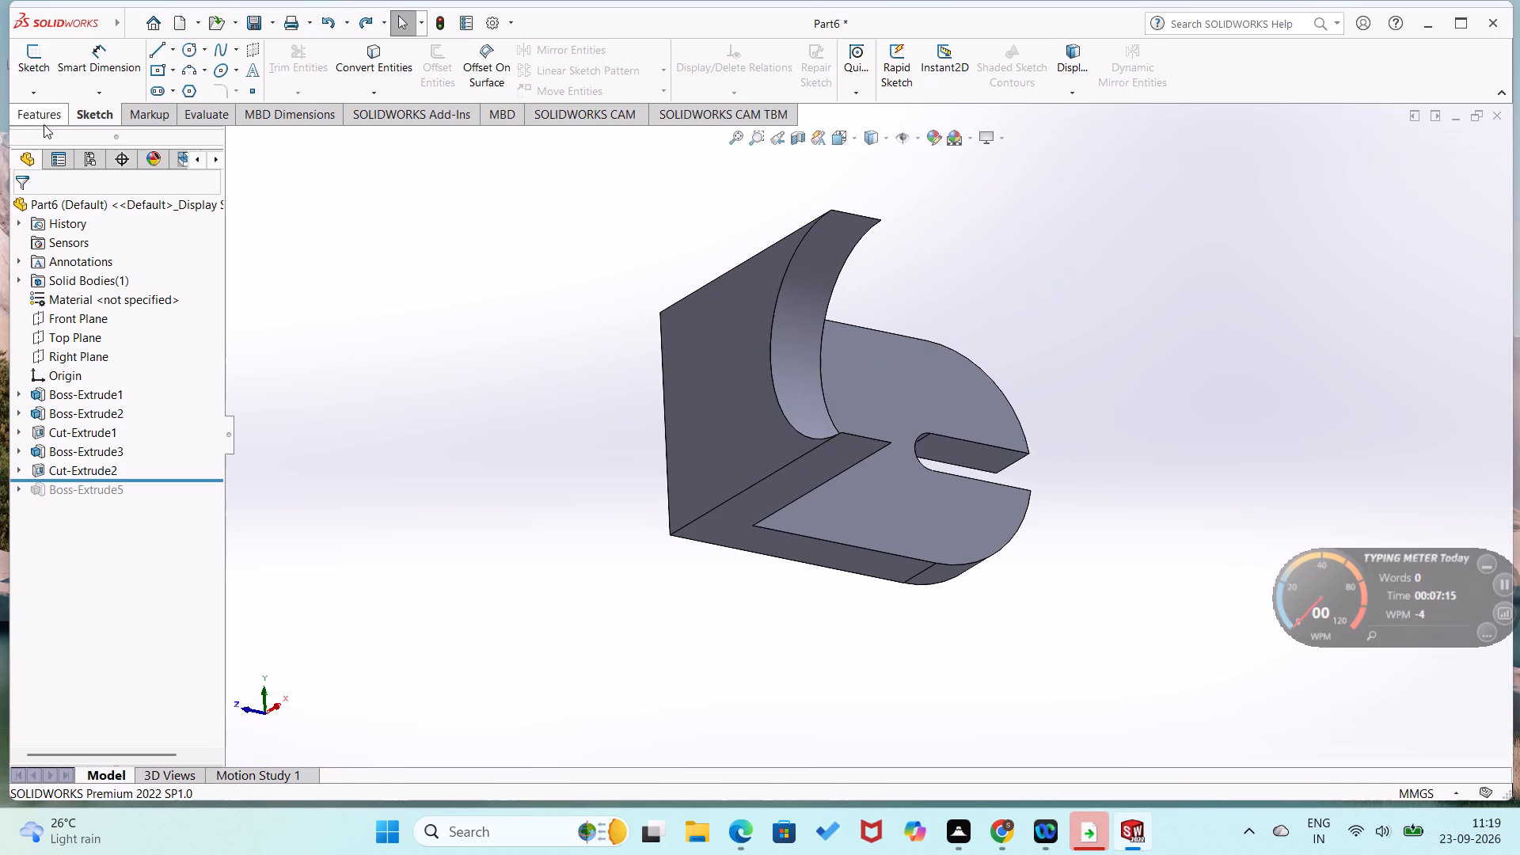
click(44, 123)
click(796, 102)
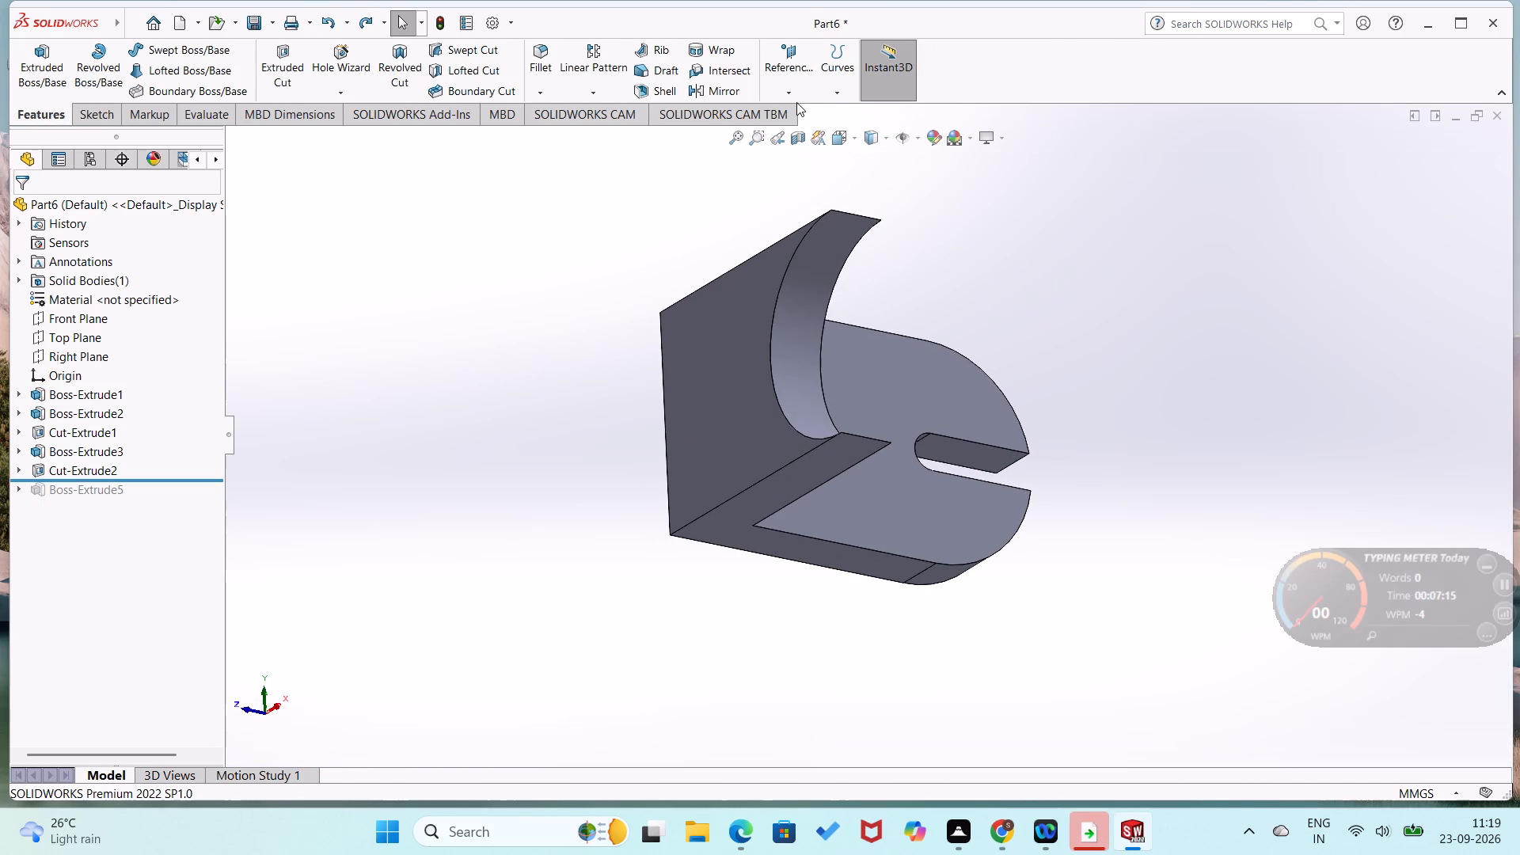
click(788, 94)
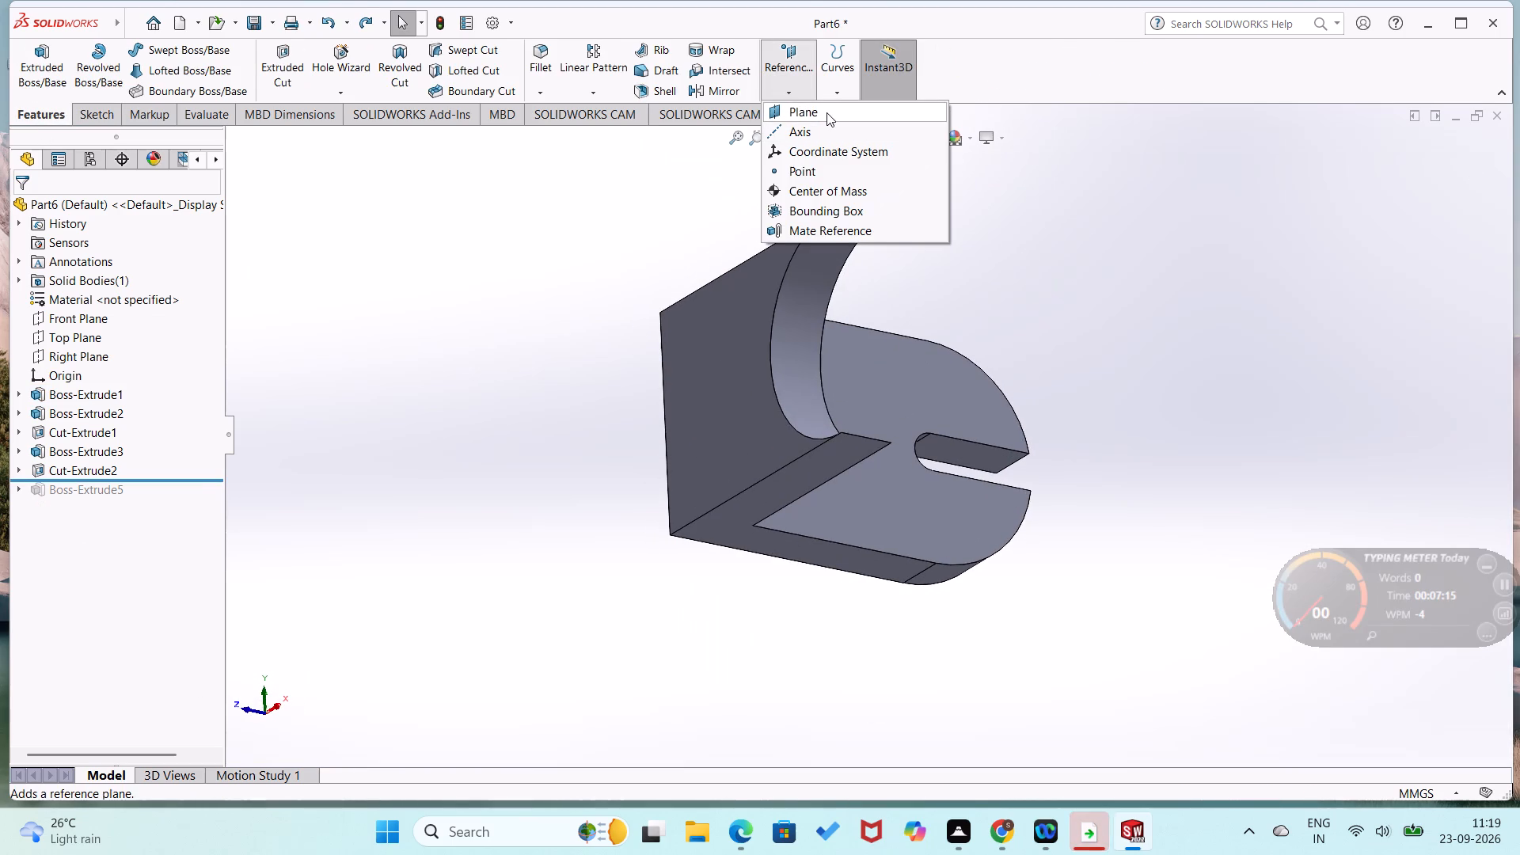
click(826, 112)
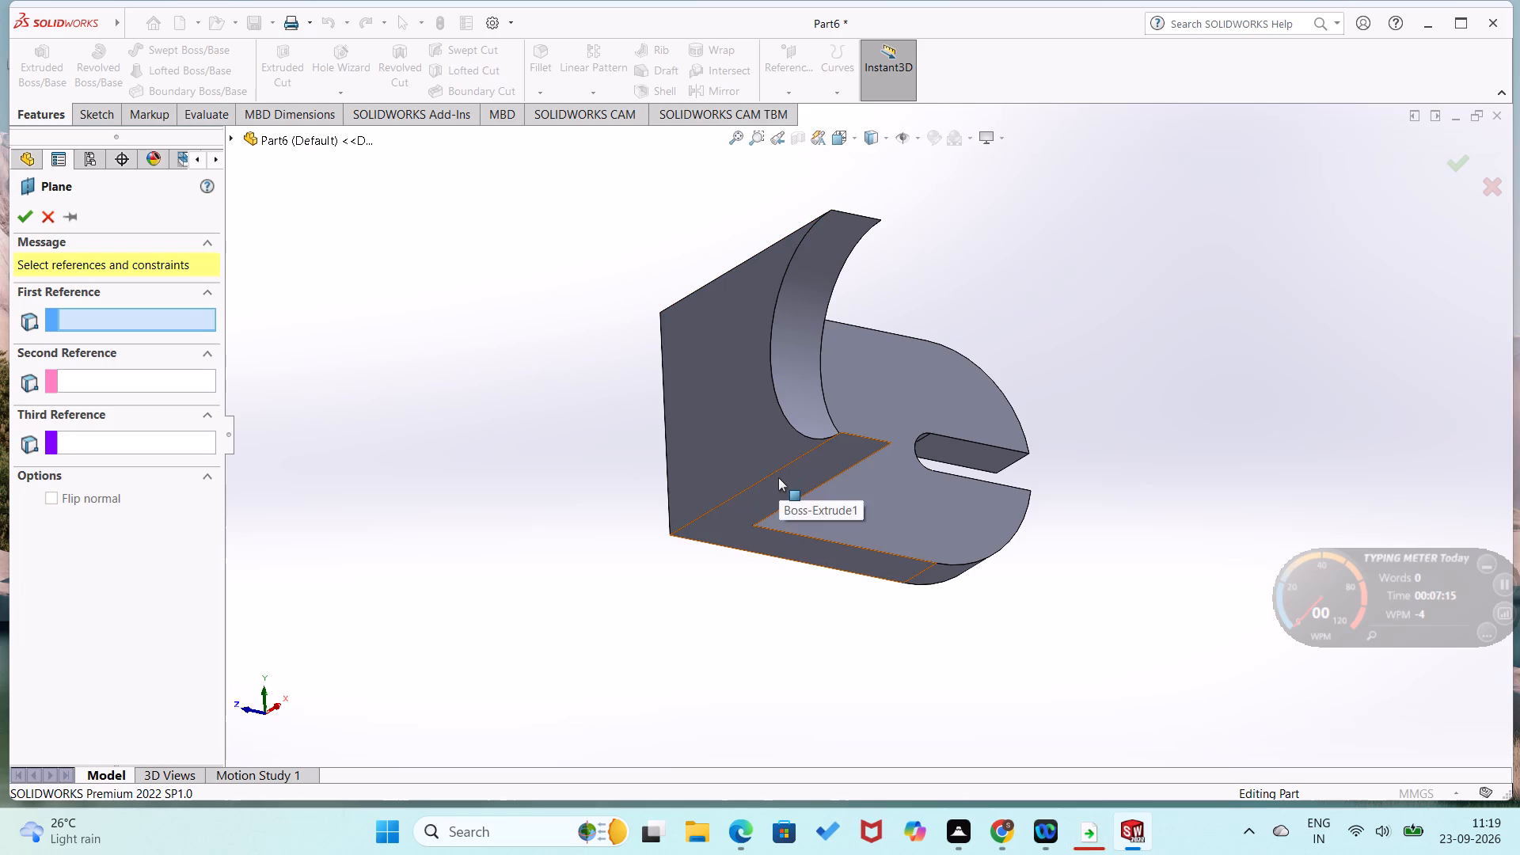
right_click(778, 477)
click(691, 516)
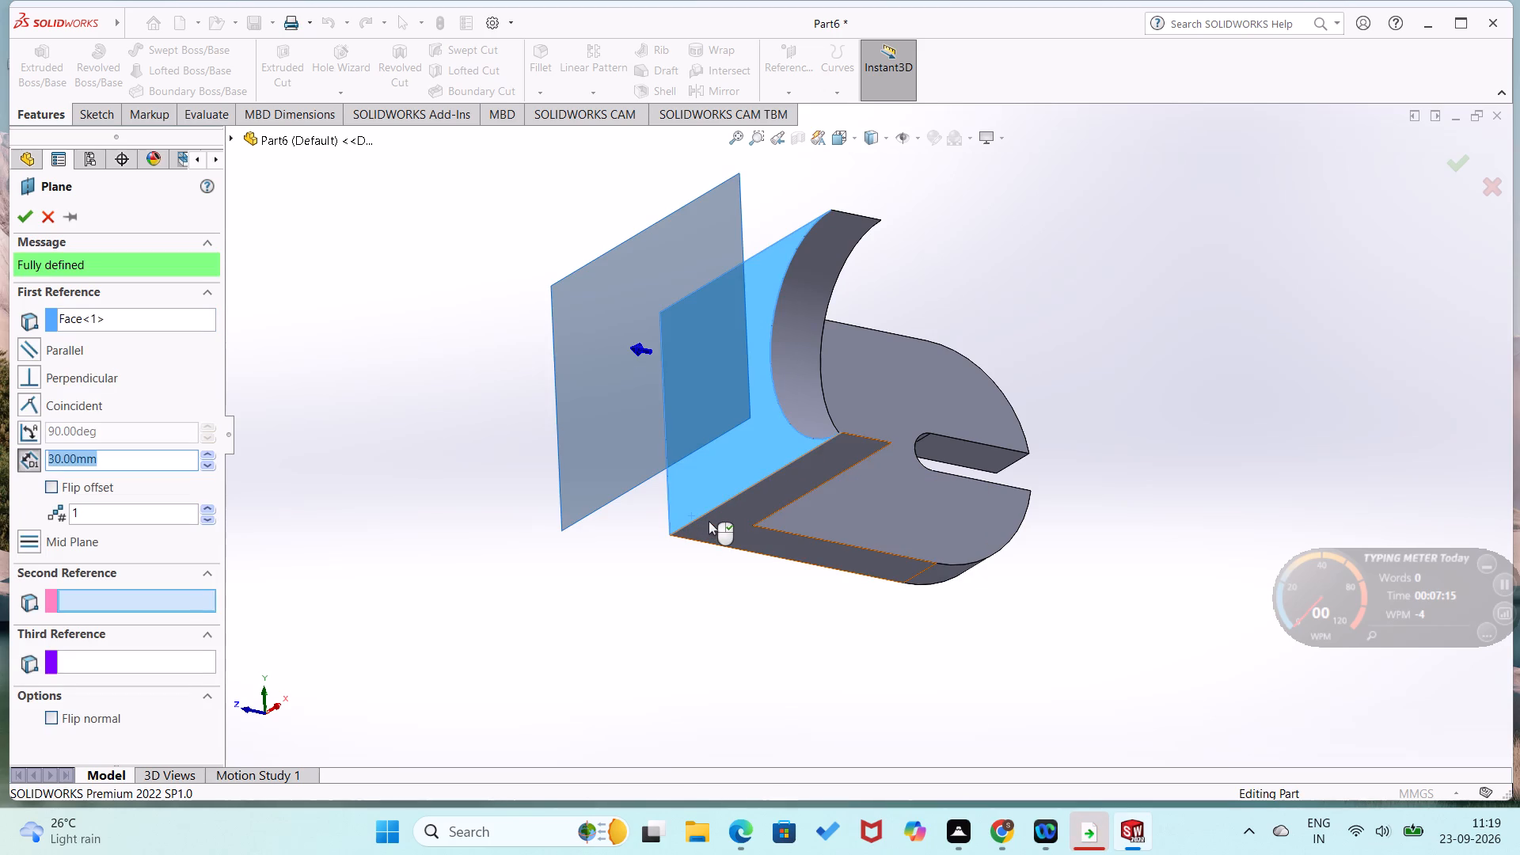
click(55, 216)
Create a reference plane offset 30 mm from the bracket's L-shaped underside face, flipped to pass through the body.
click(796, 87)
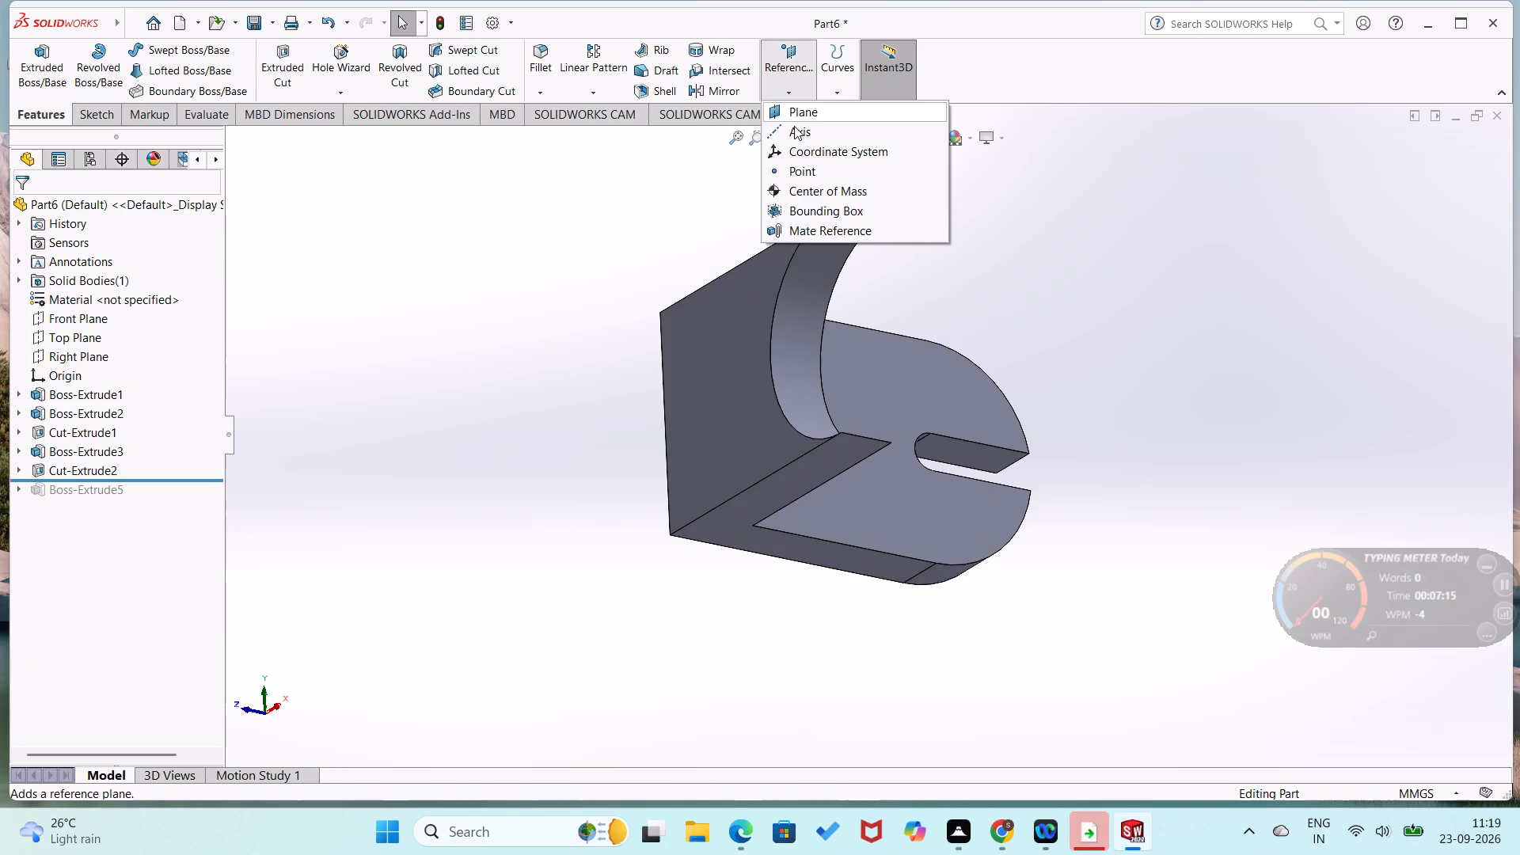
click(806, 102)
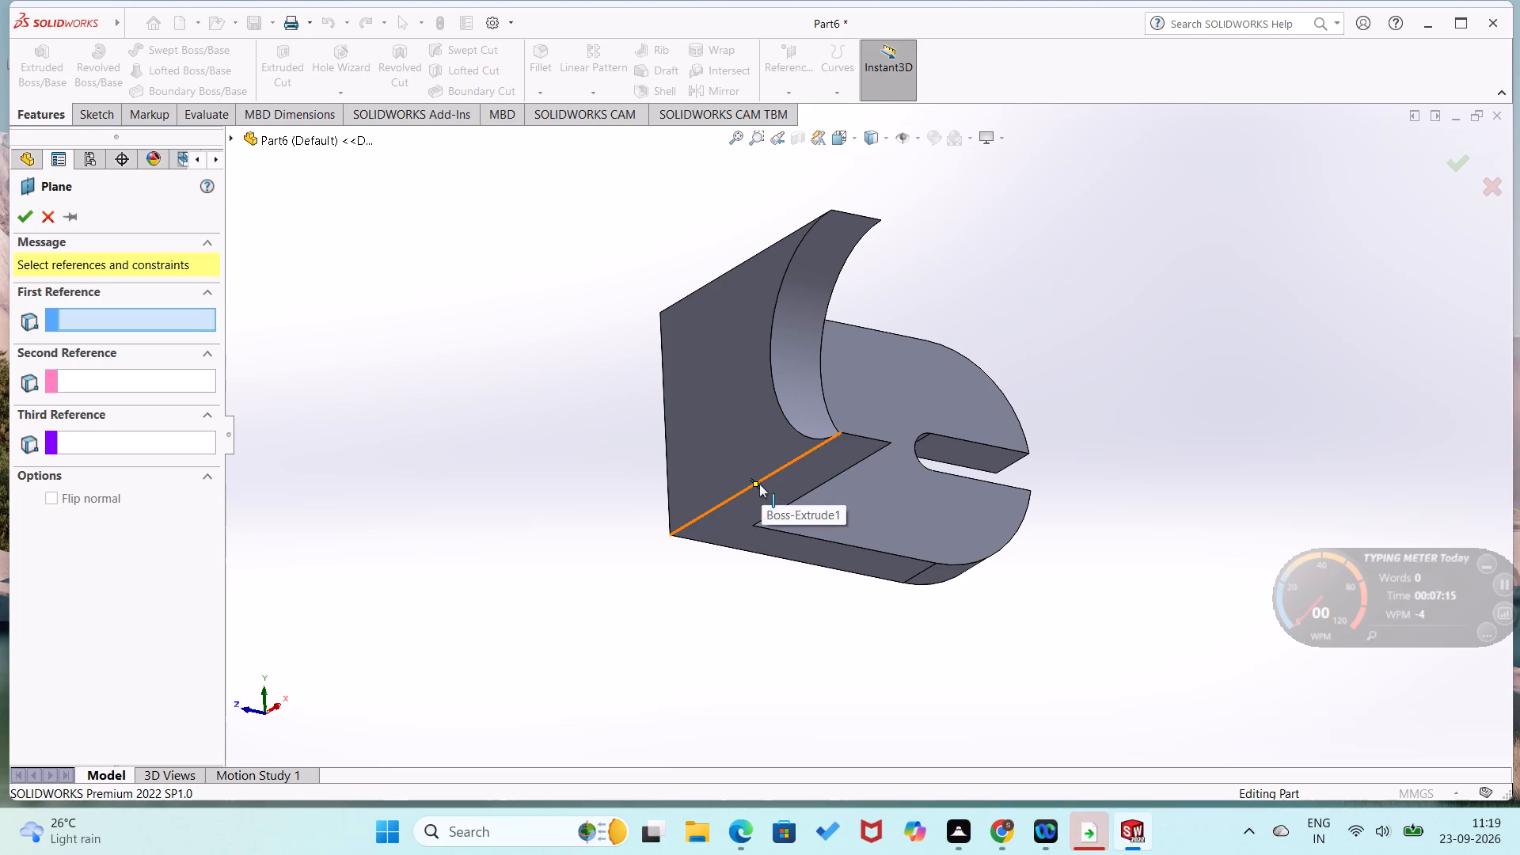
click(759, 494)
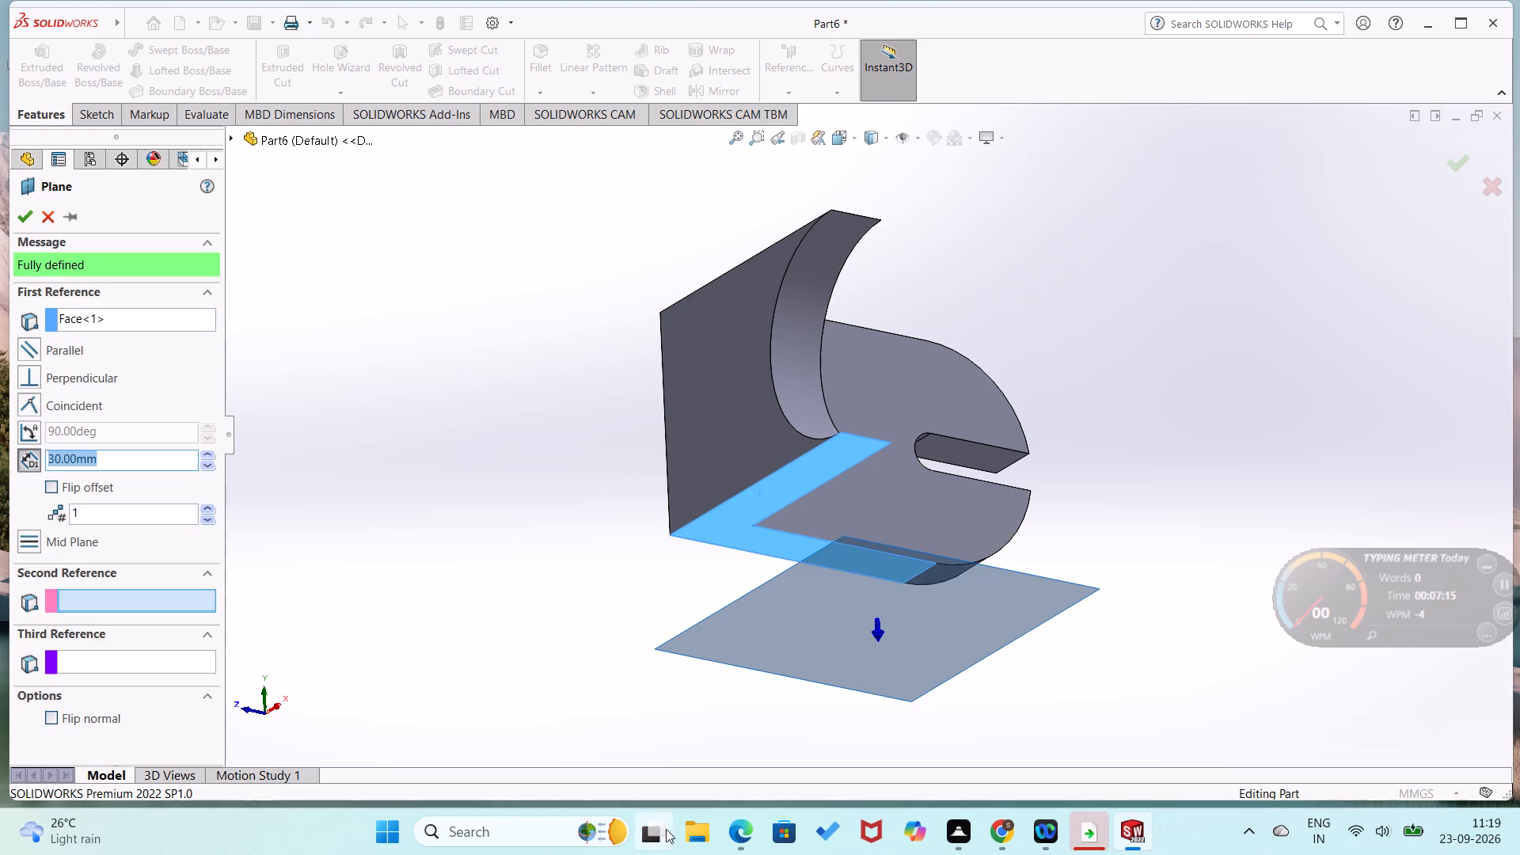
click(49, 480)
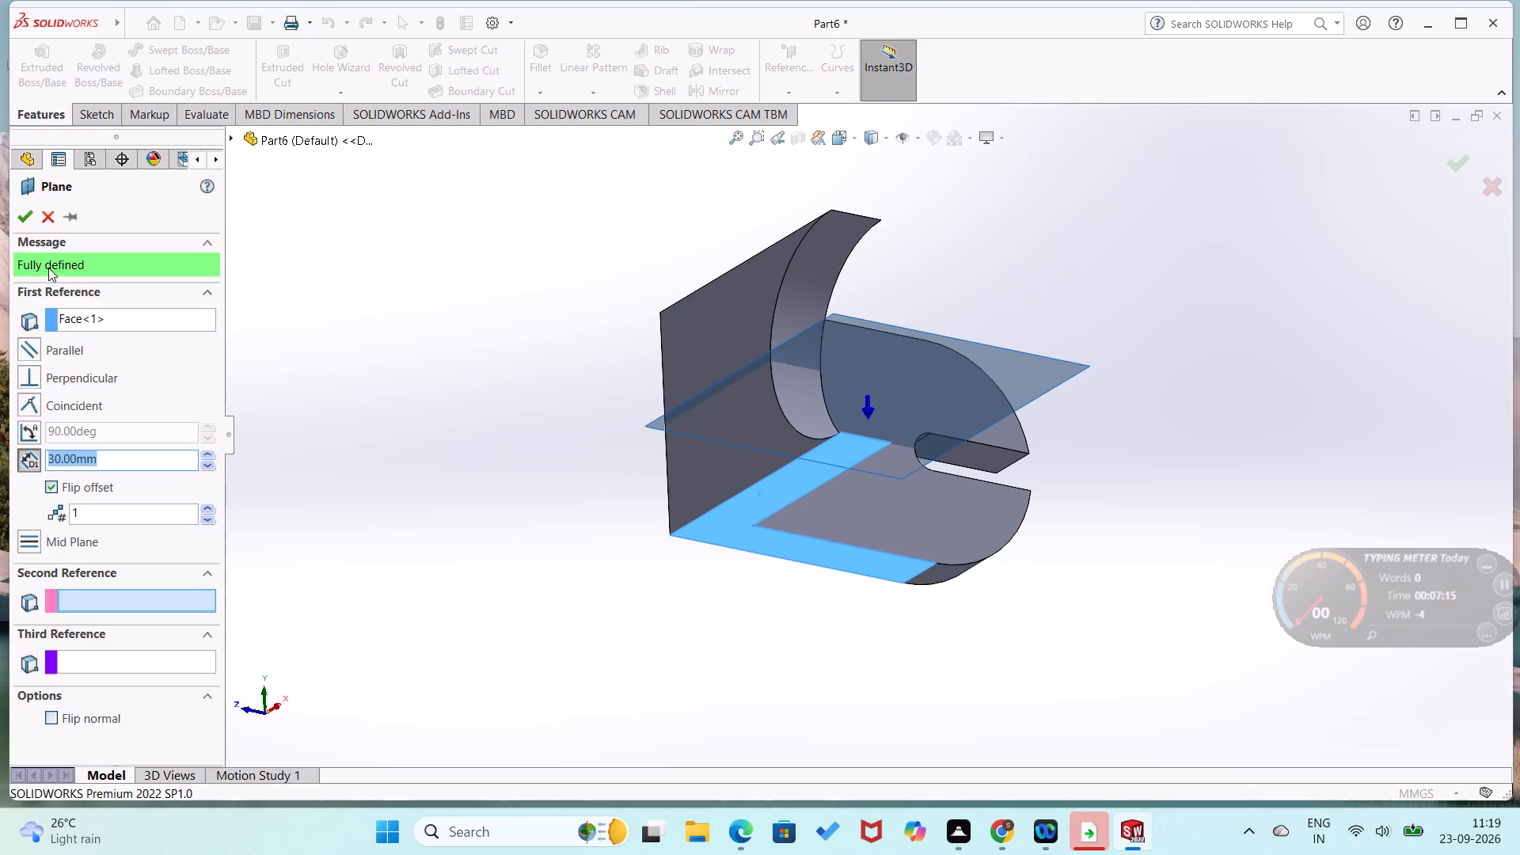
click(25, 211)
click(250, 328)
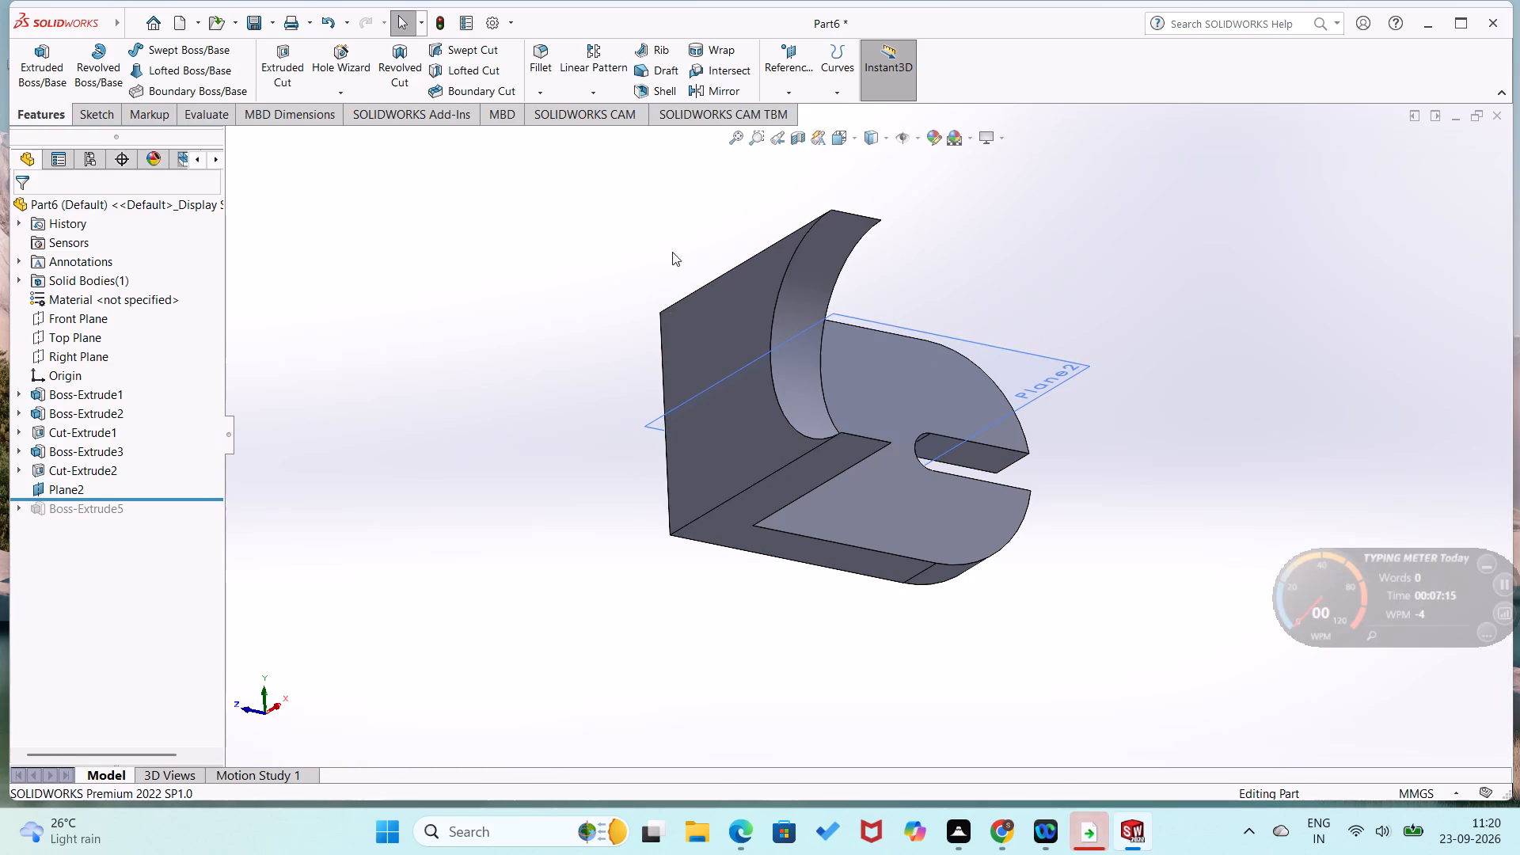
Sketch a right triangle on the new plane from the origin, with legs about 46 mm along the bracket's outer edge and about 36 mm outward.
right_click(824, 317)
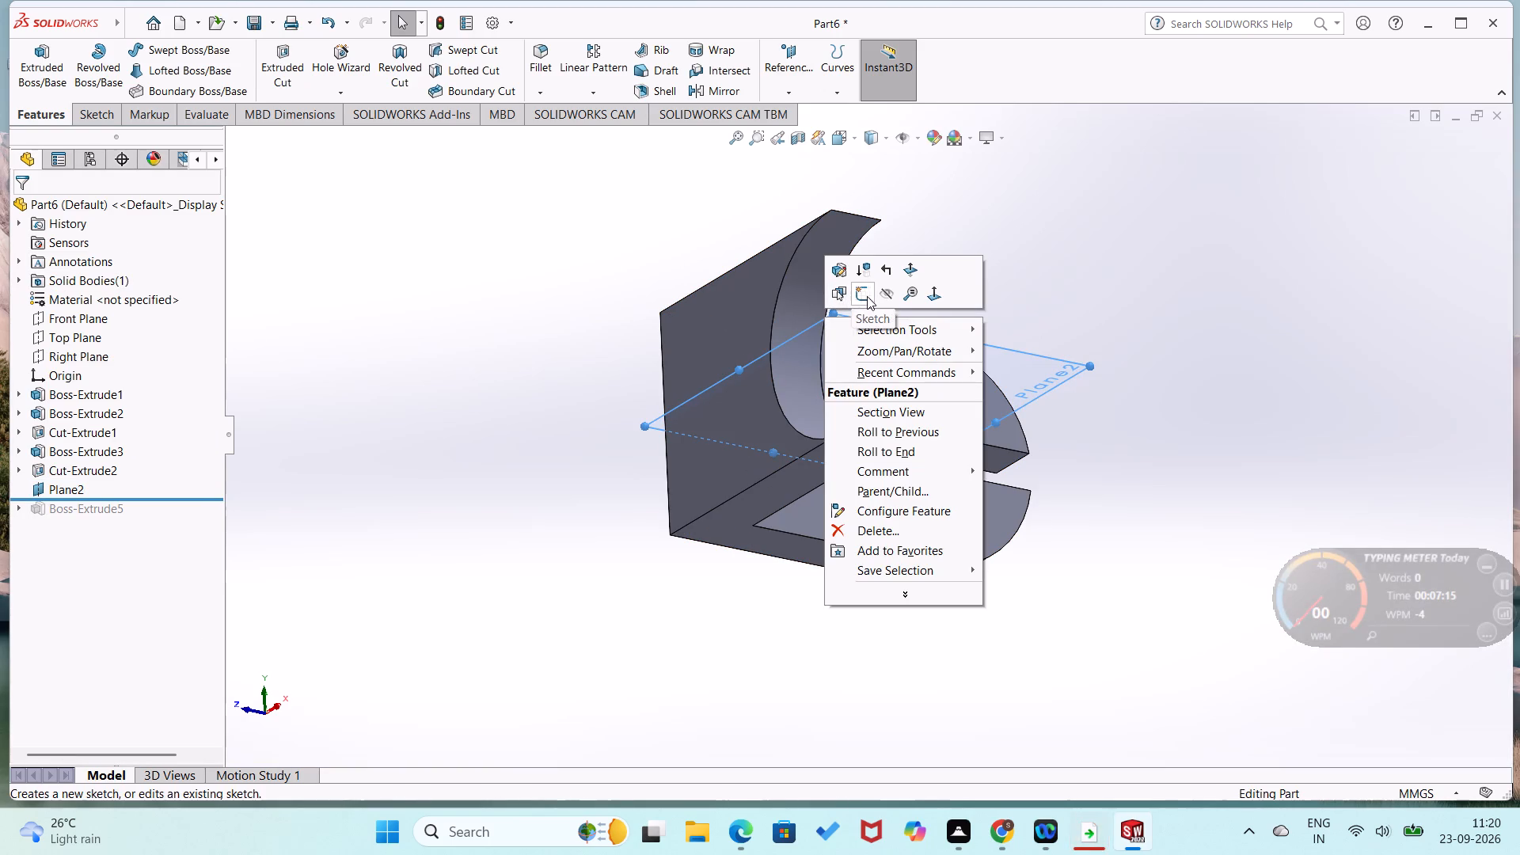
click(868, 295)
click(663, 320)
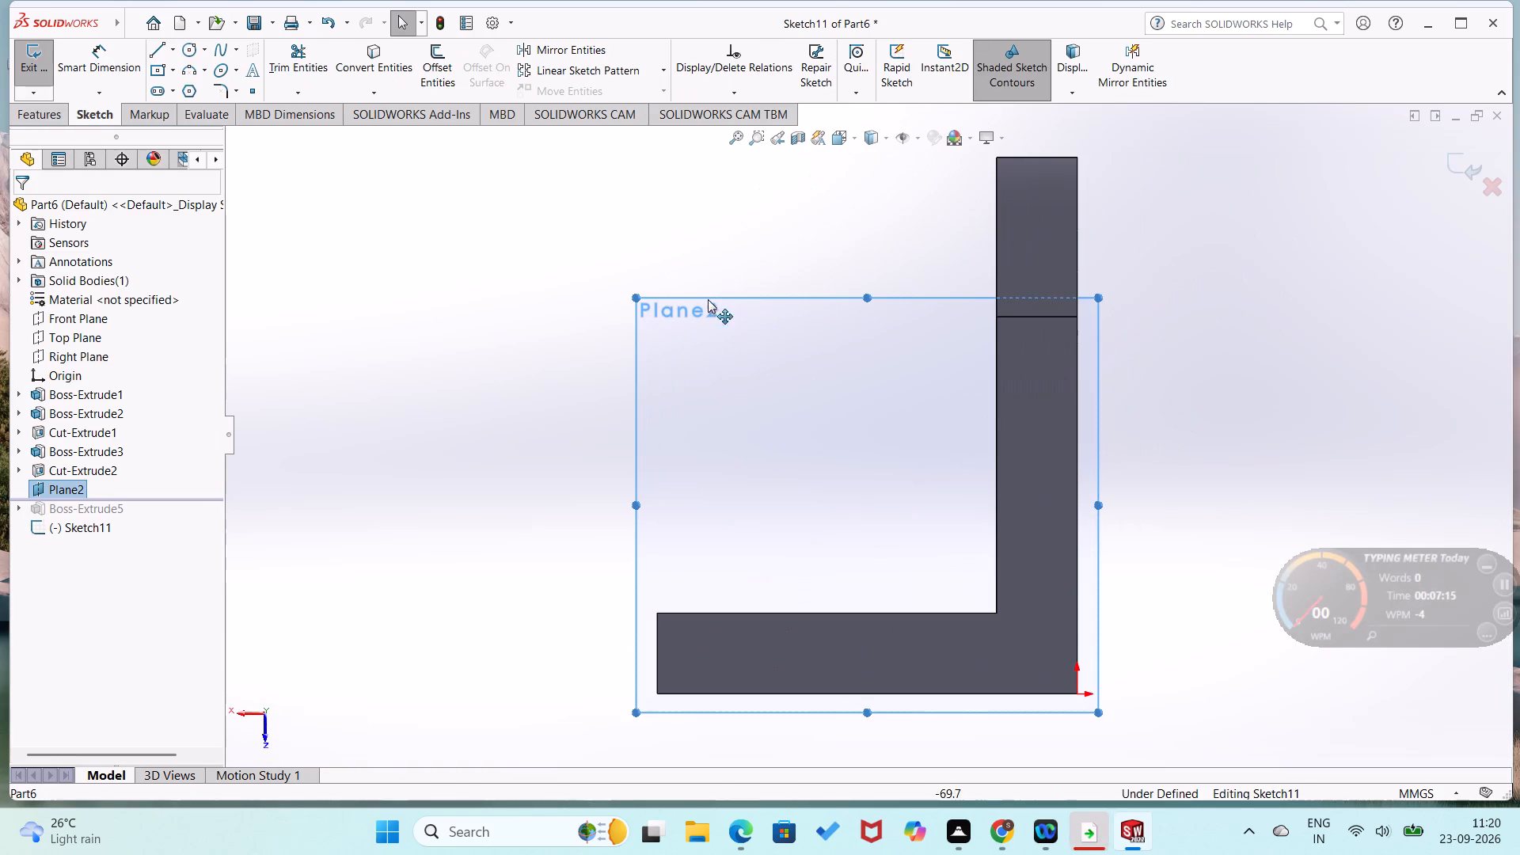
right_drag(741, 282, 340, 404)
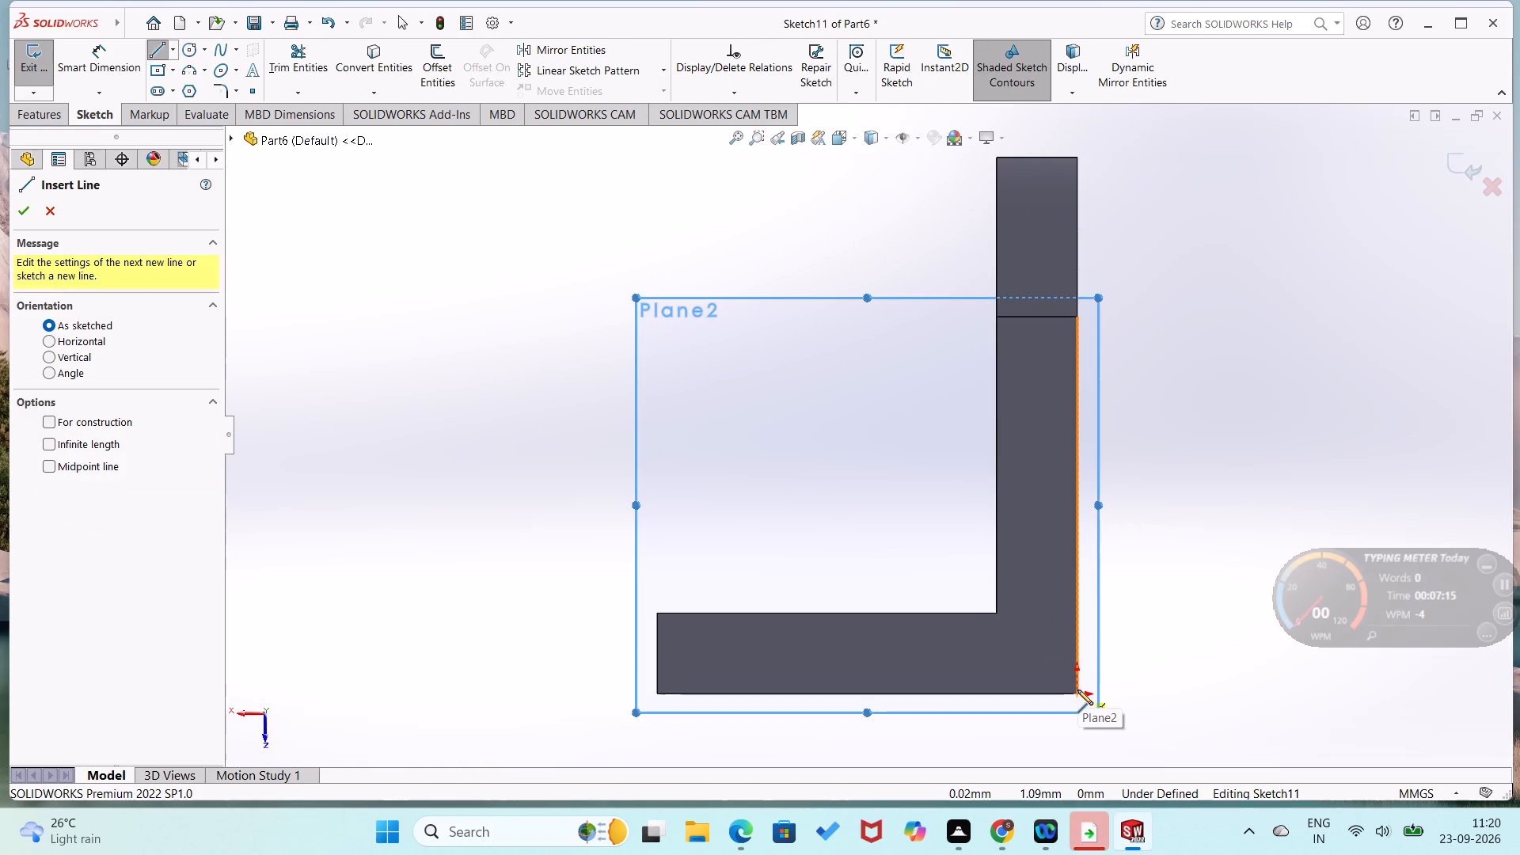
click(1076, 692)
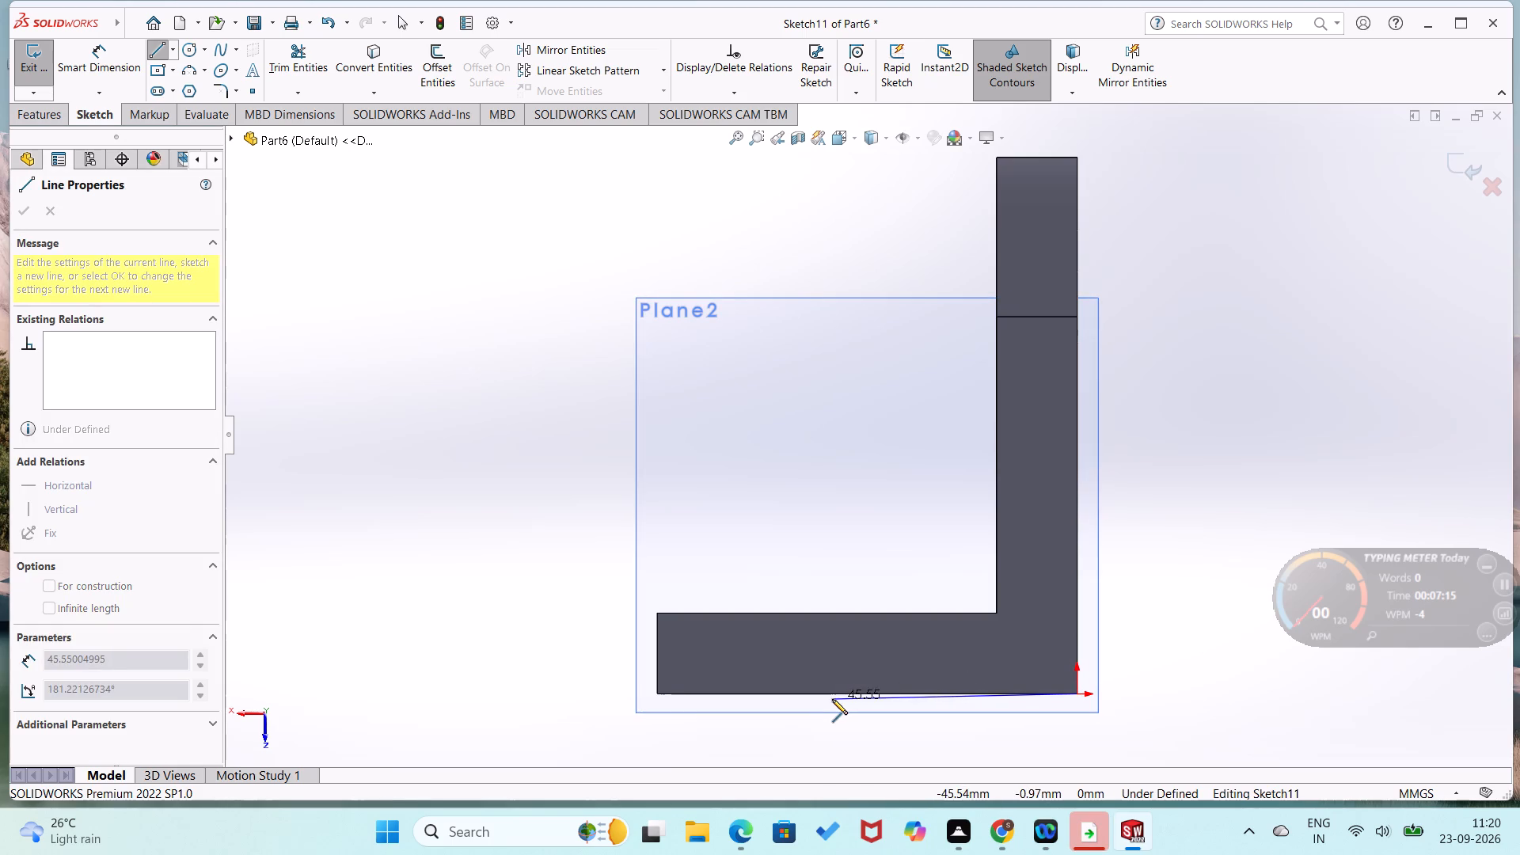
click(829, 695)
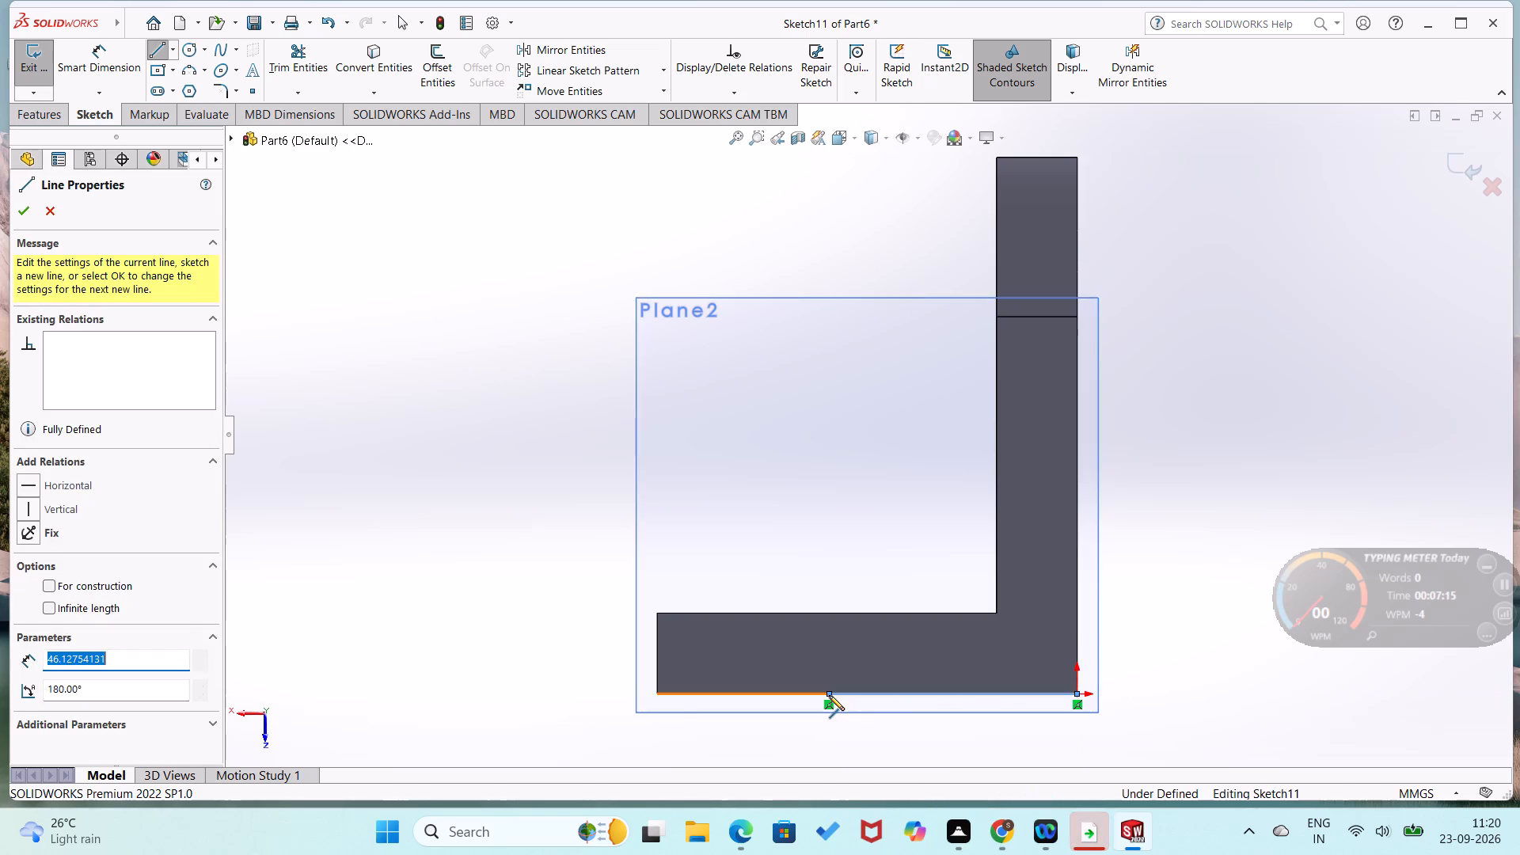
scroll(829, 695, up, 2)
click(842, 748)
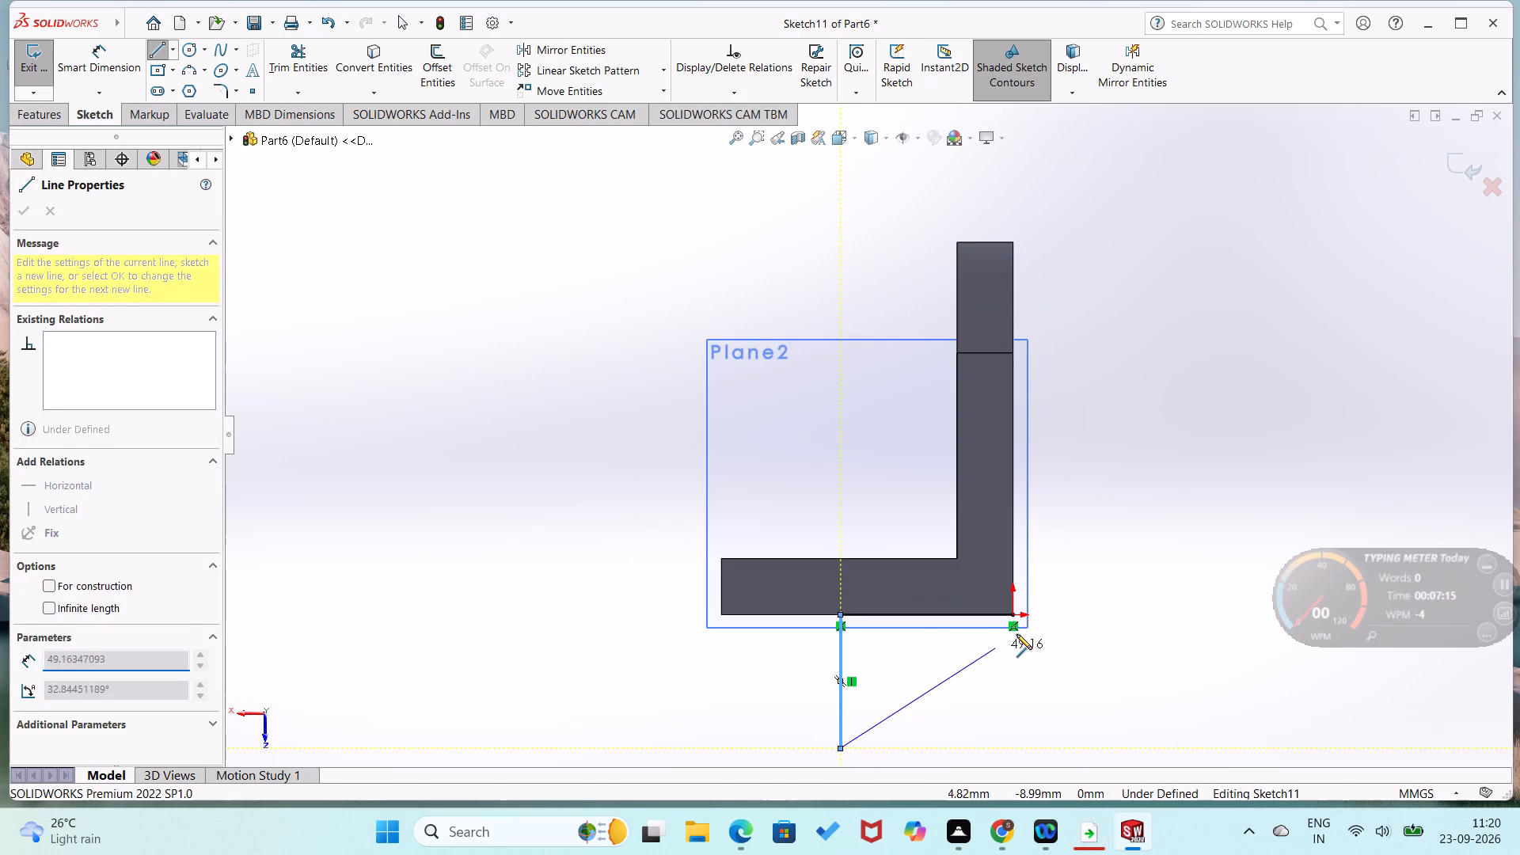
click(1013, 612)
Dimension the triangle's outward leg, perpendicular to the bracket's outer edge, to 35 mm.
right_drag(950, 670, 956, 652)
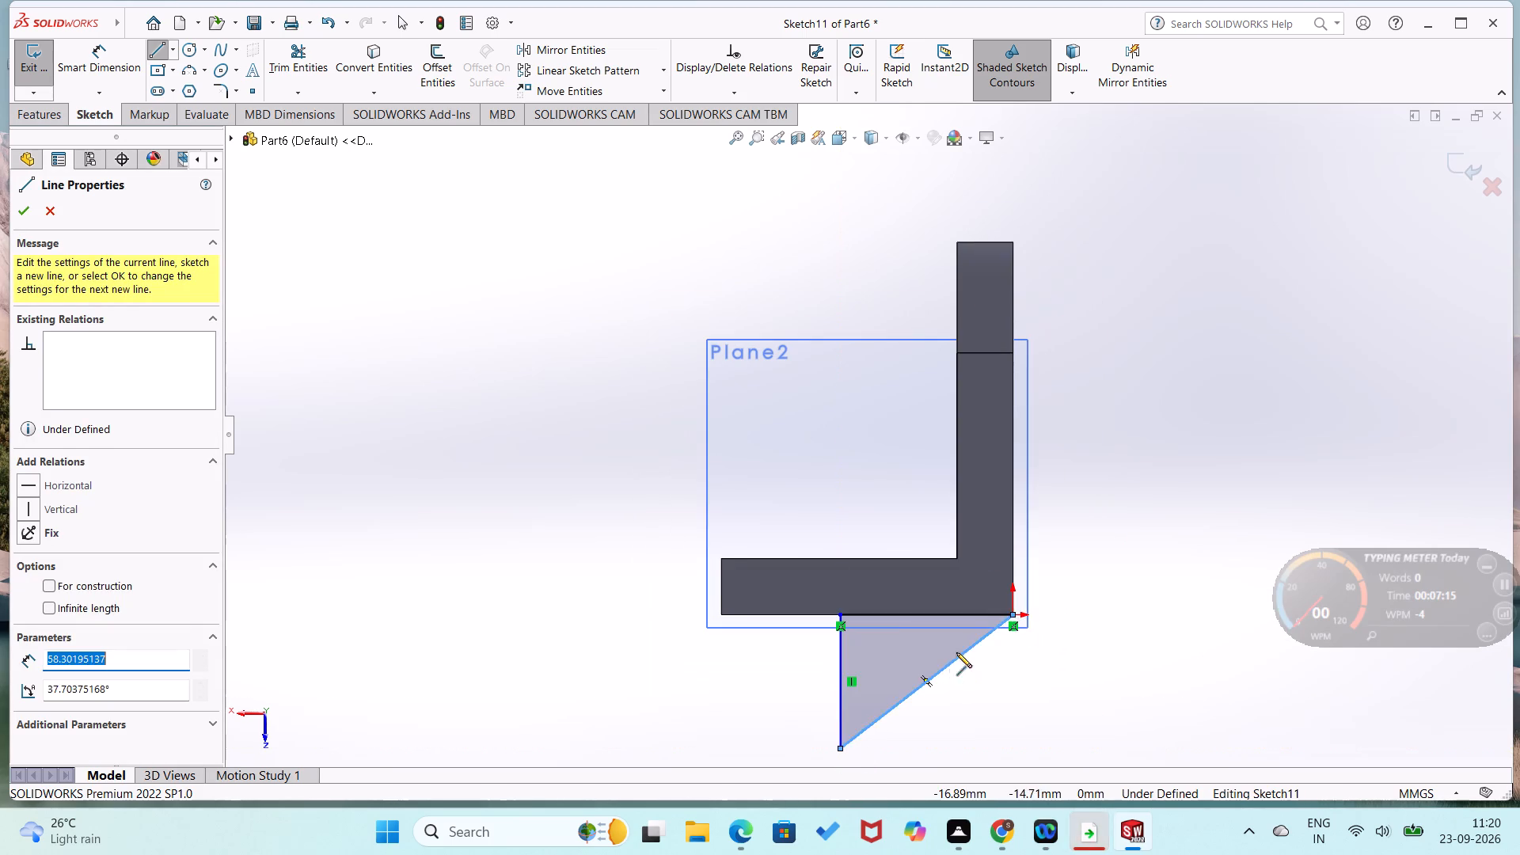
right_drag(956, 652, 987, 545)
drag(840, 682, 876, 686)
drag(895, 688, 902, 686)
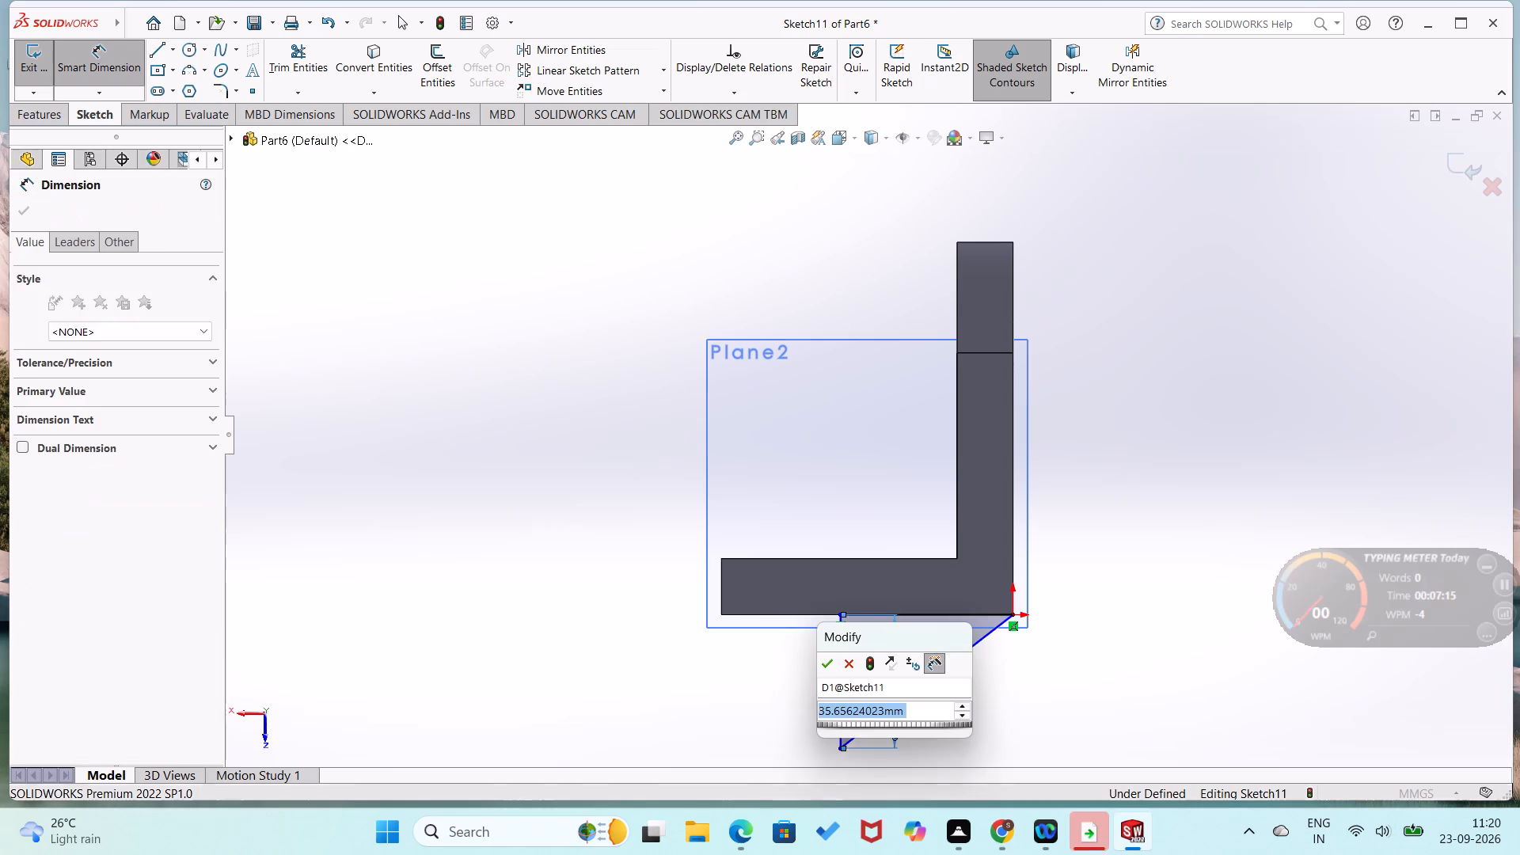
text(35)
key(Return)
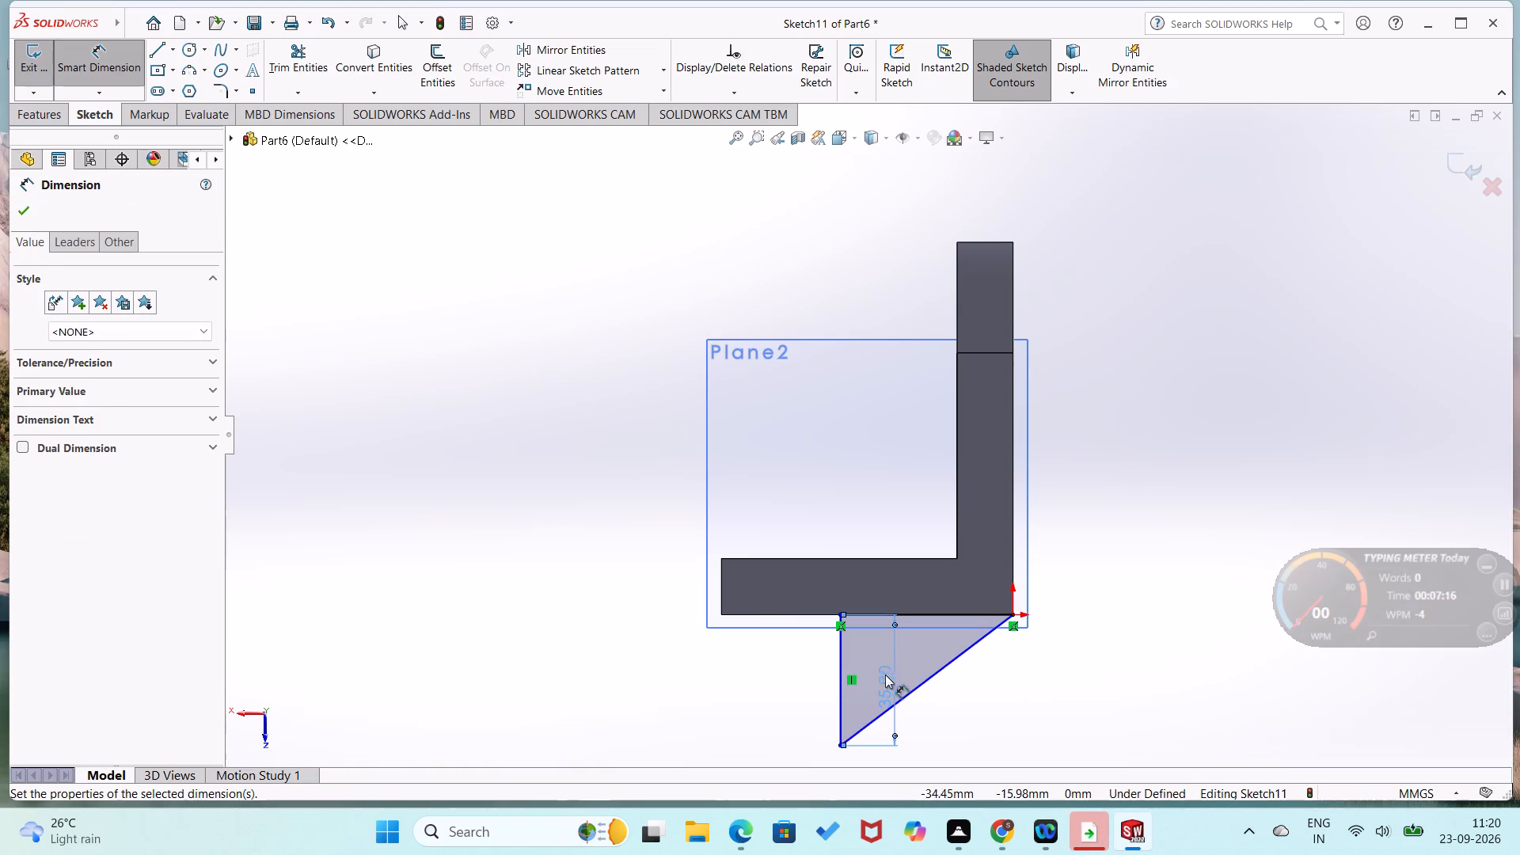
Dimension the triangle's leg along the bracket's outer edge to 48 mm.
click(956, 699)
click(933, 610)
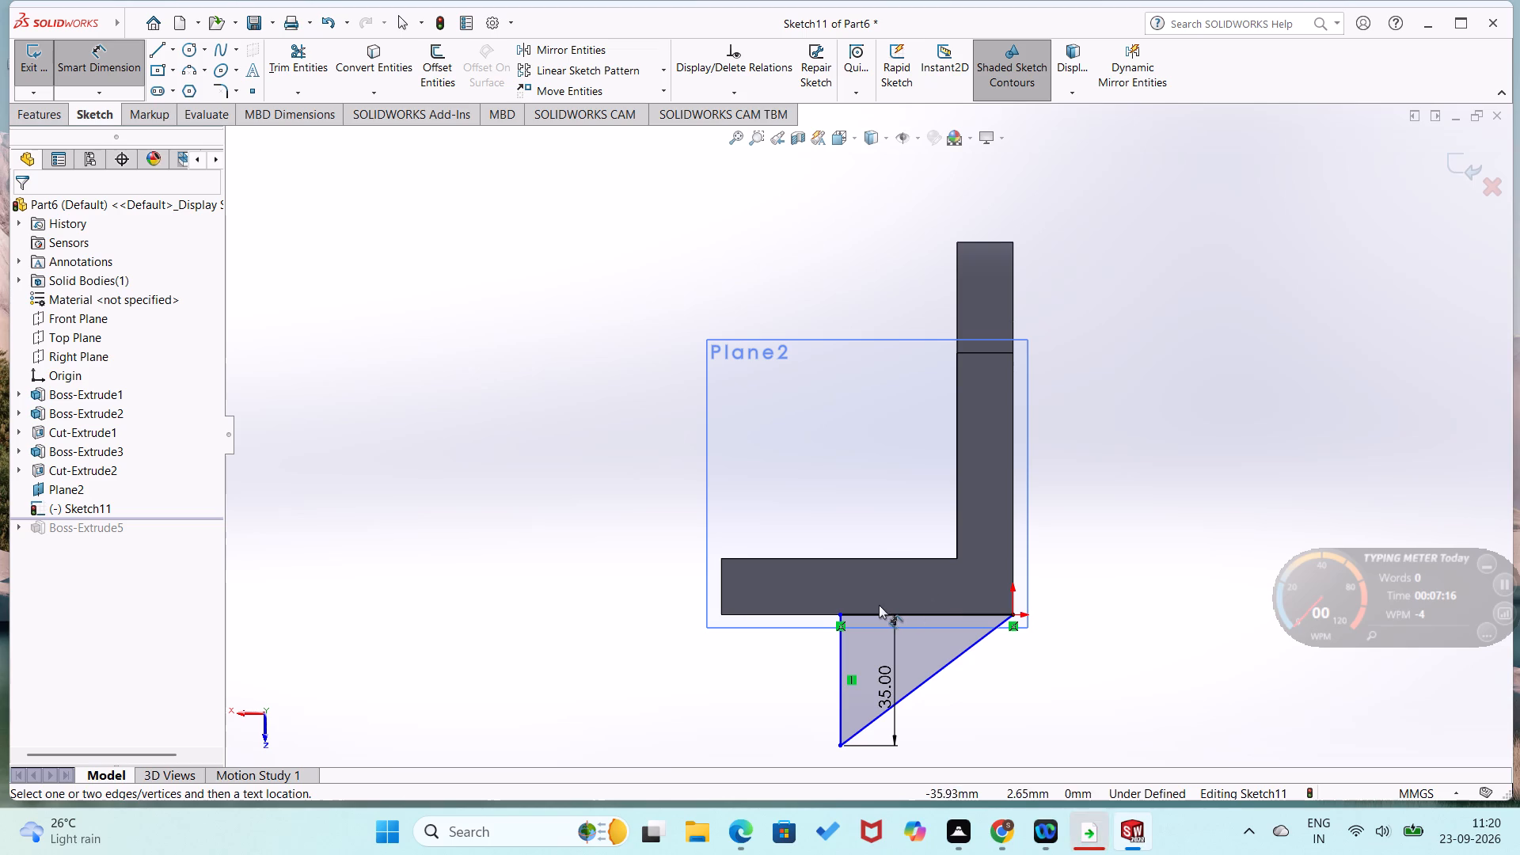
right_drag(649, 528, 667, 307)
right_drag(835, 543, 823, 321)
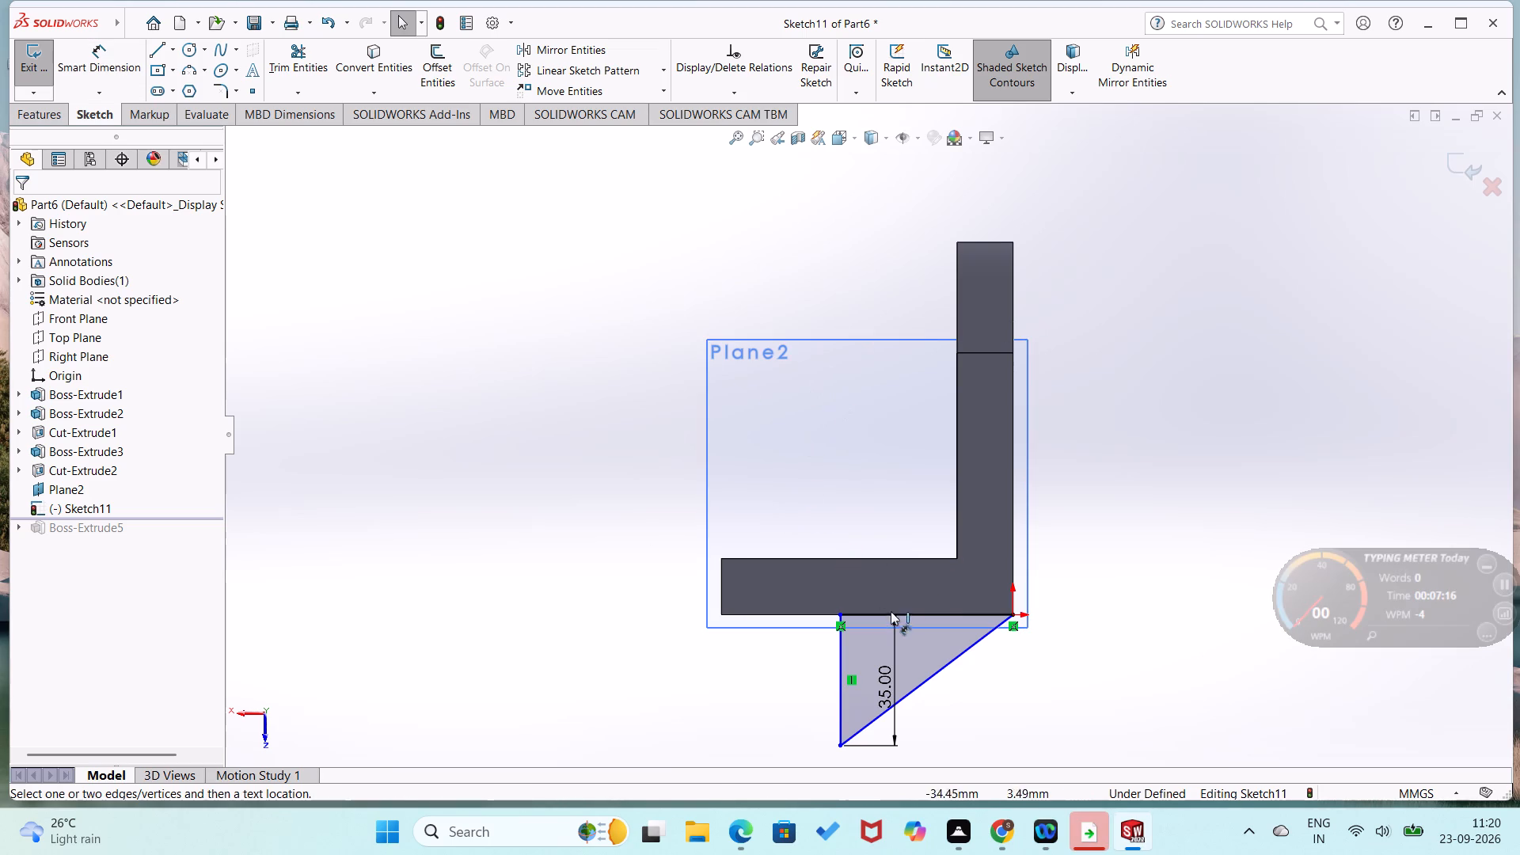
click(914, 617)
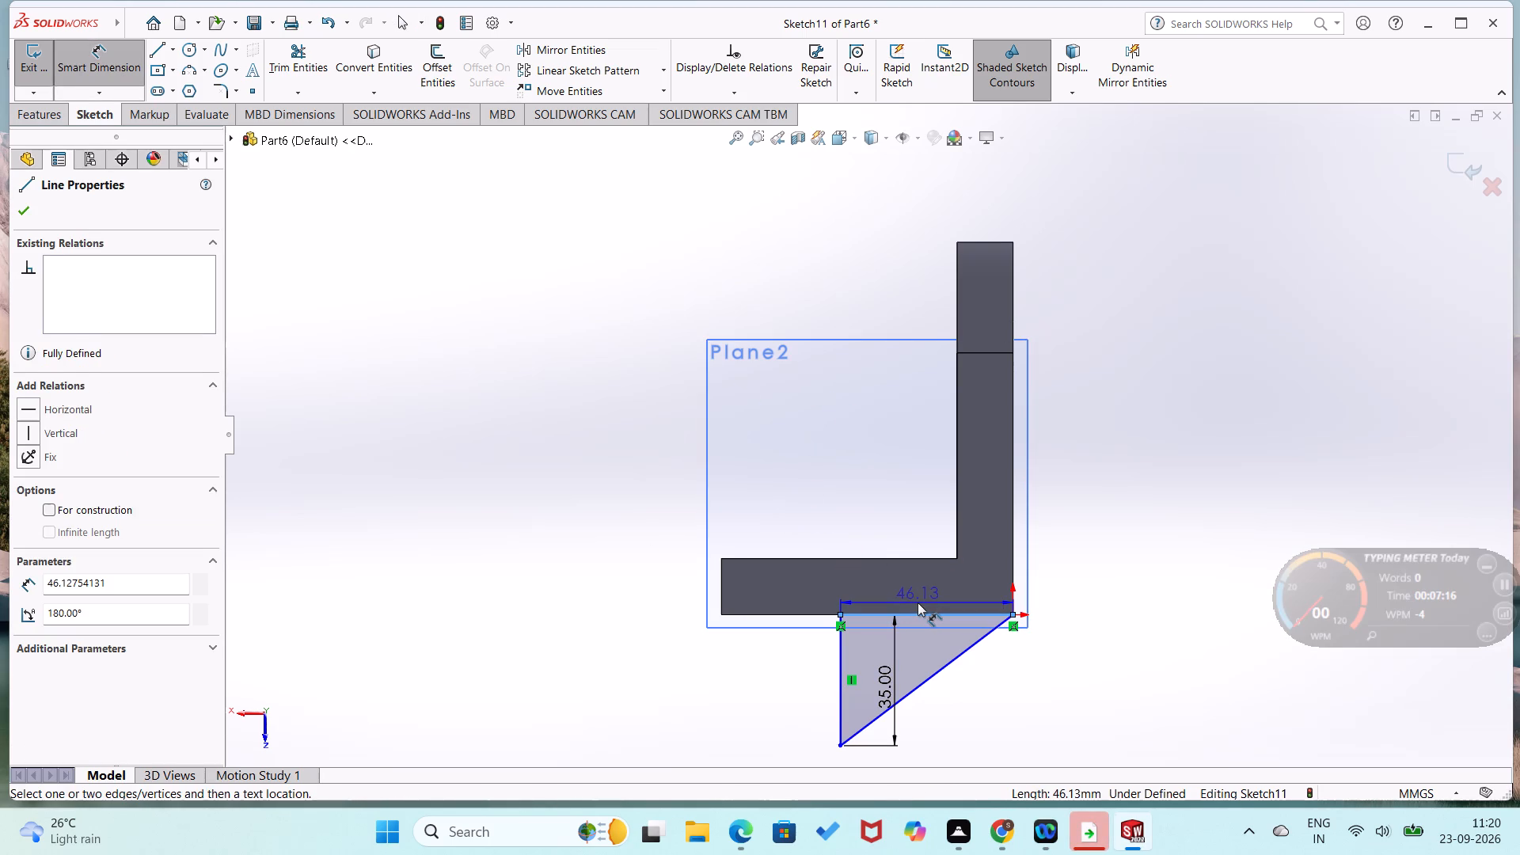
click(918, 602)
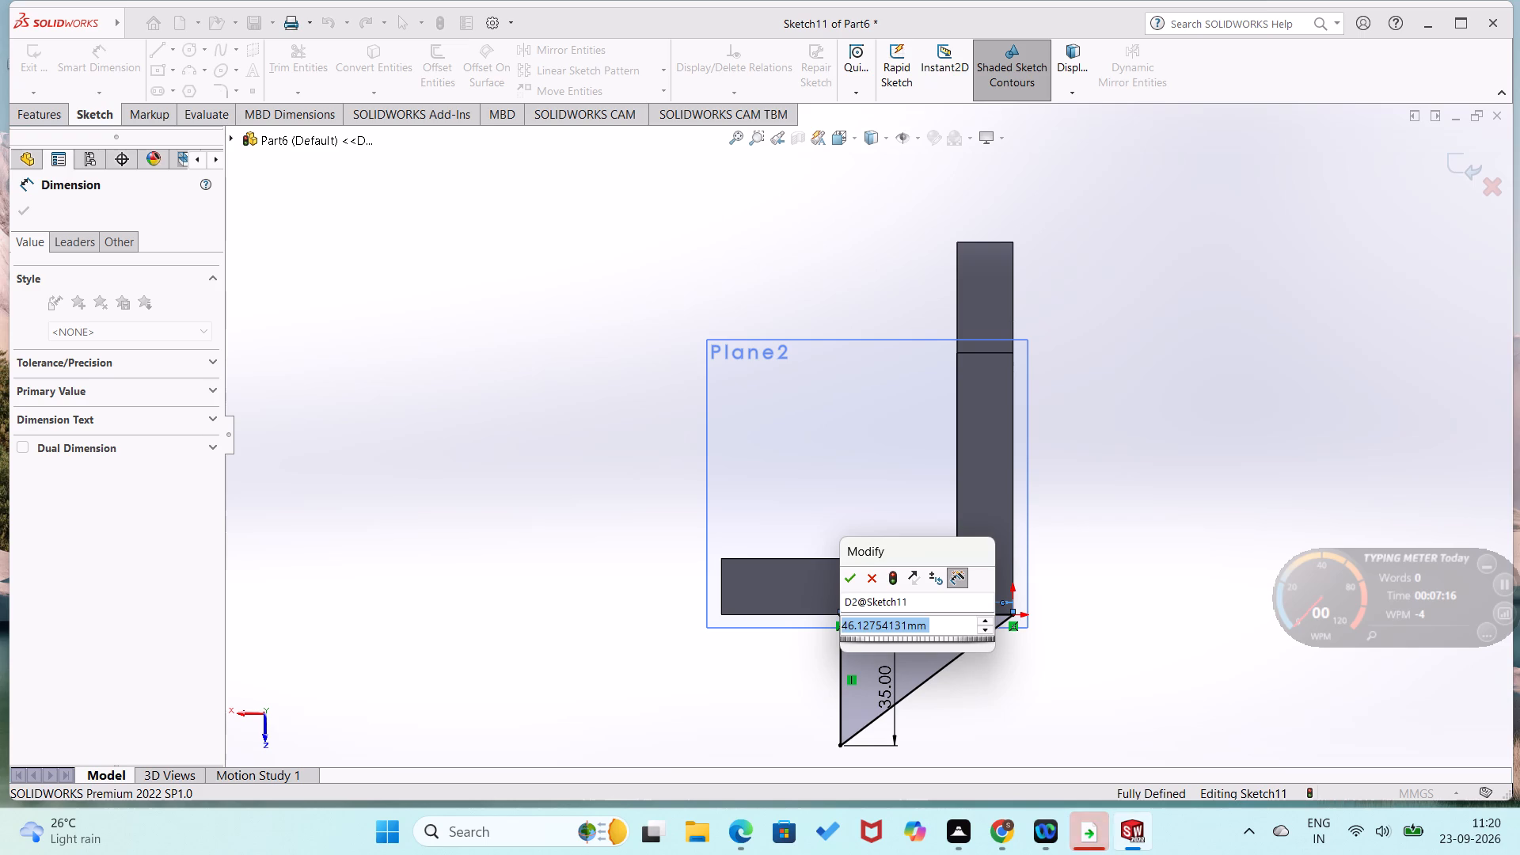
text(48)
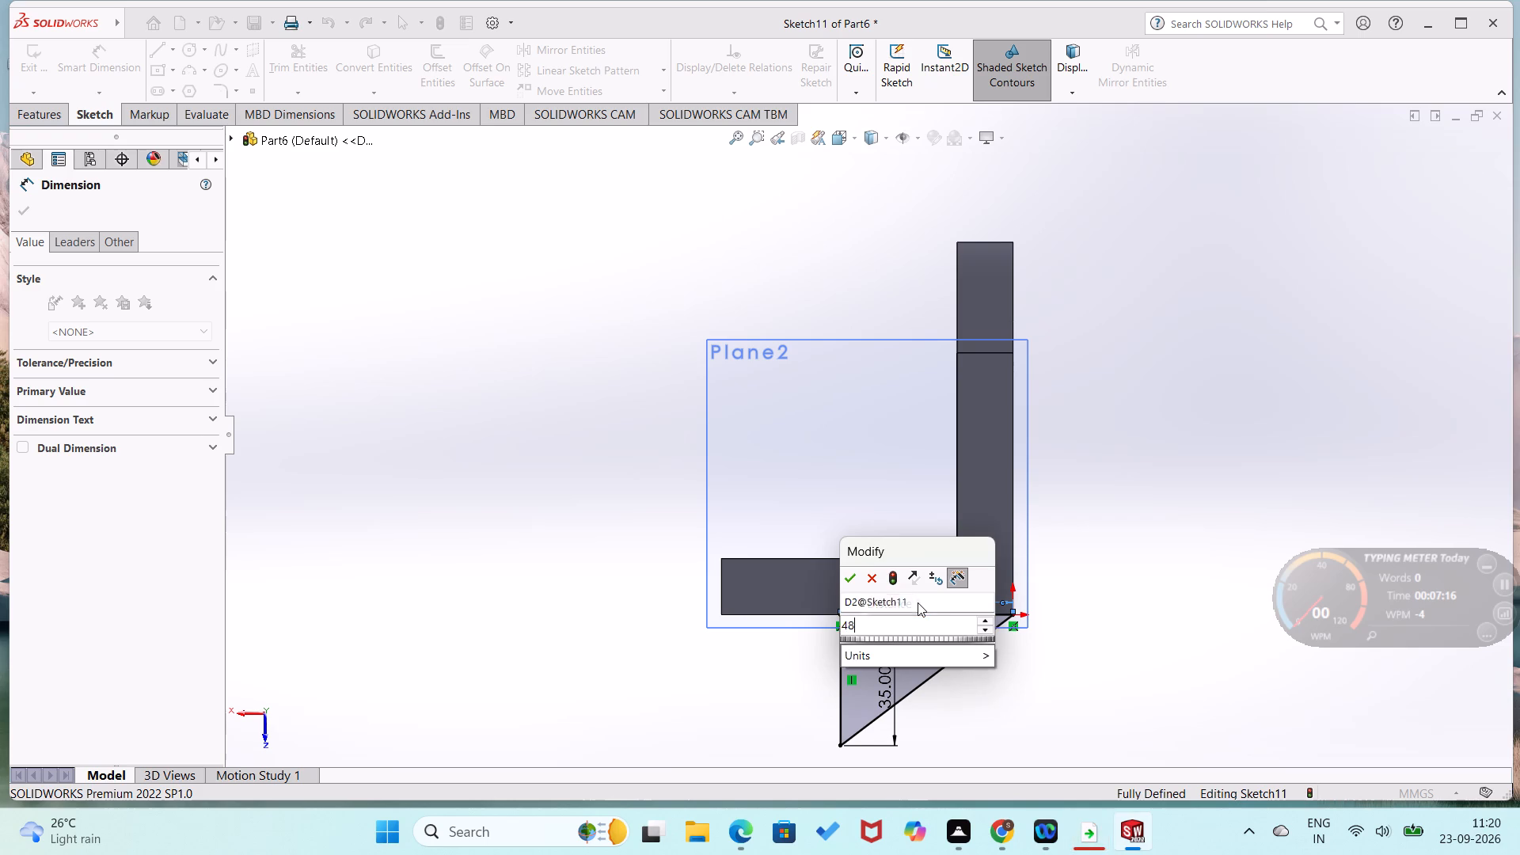
key(Return)
click(855, 507)
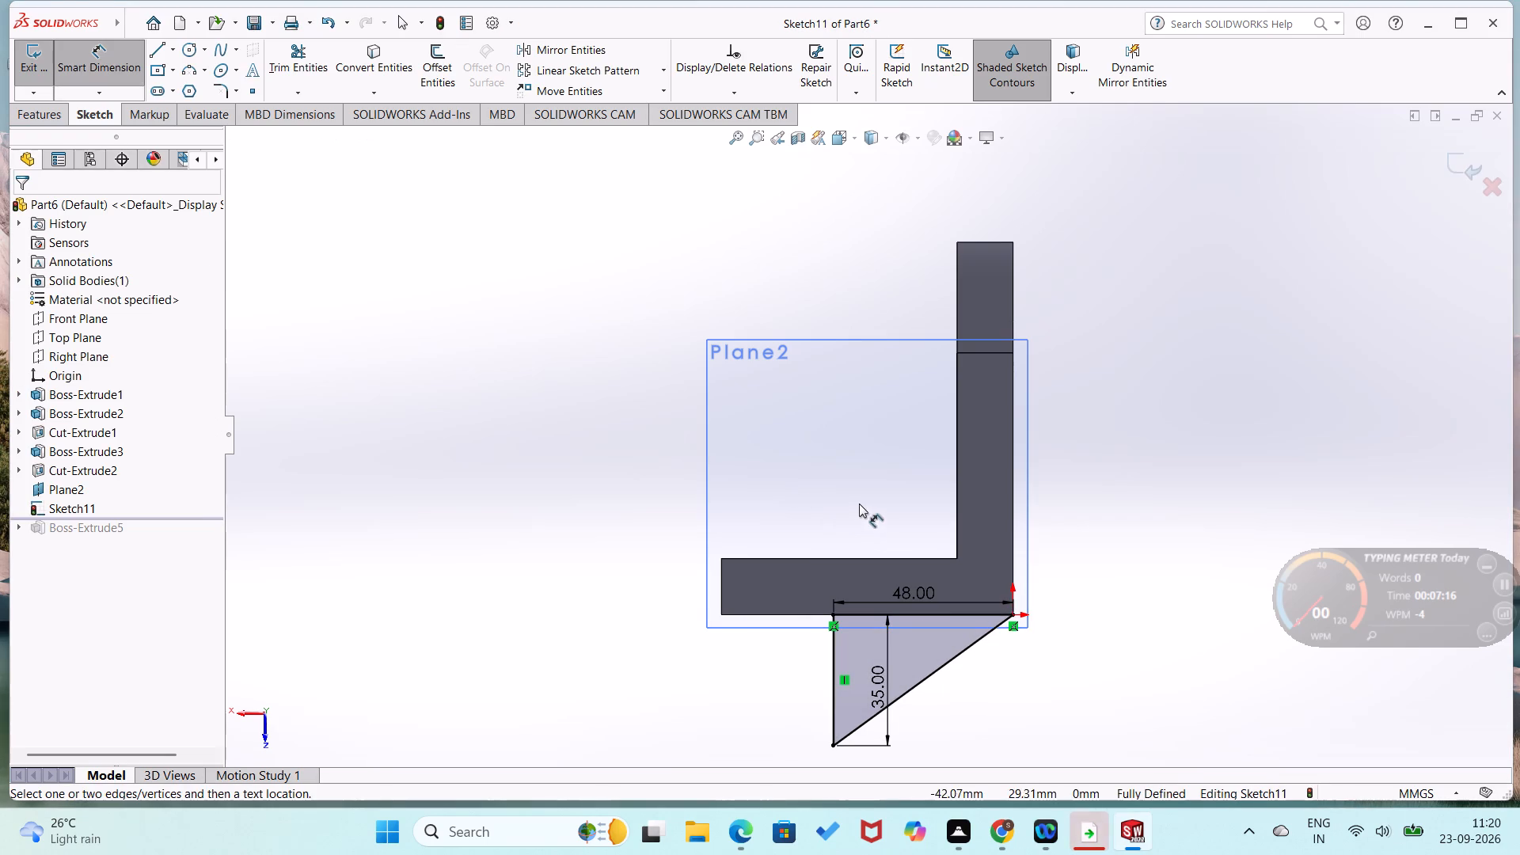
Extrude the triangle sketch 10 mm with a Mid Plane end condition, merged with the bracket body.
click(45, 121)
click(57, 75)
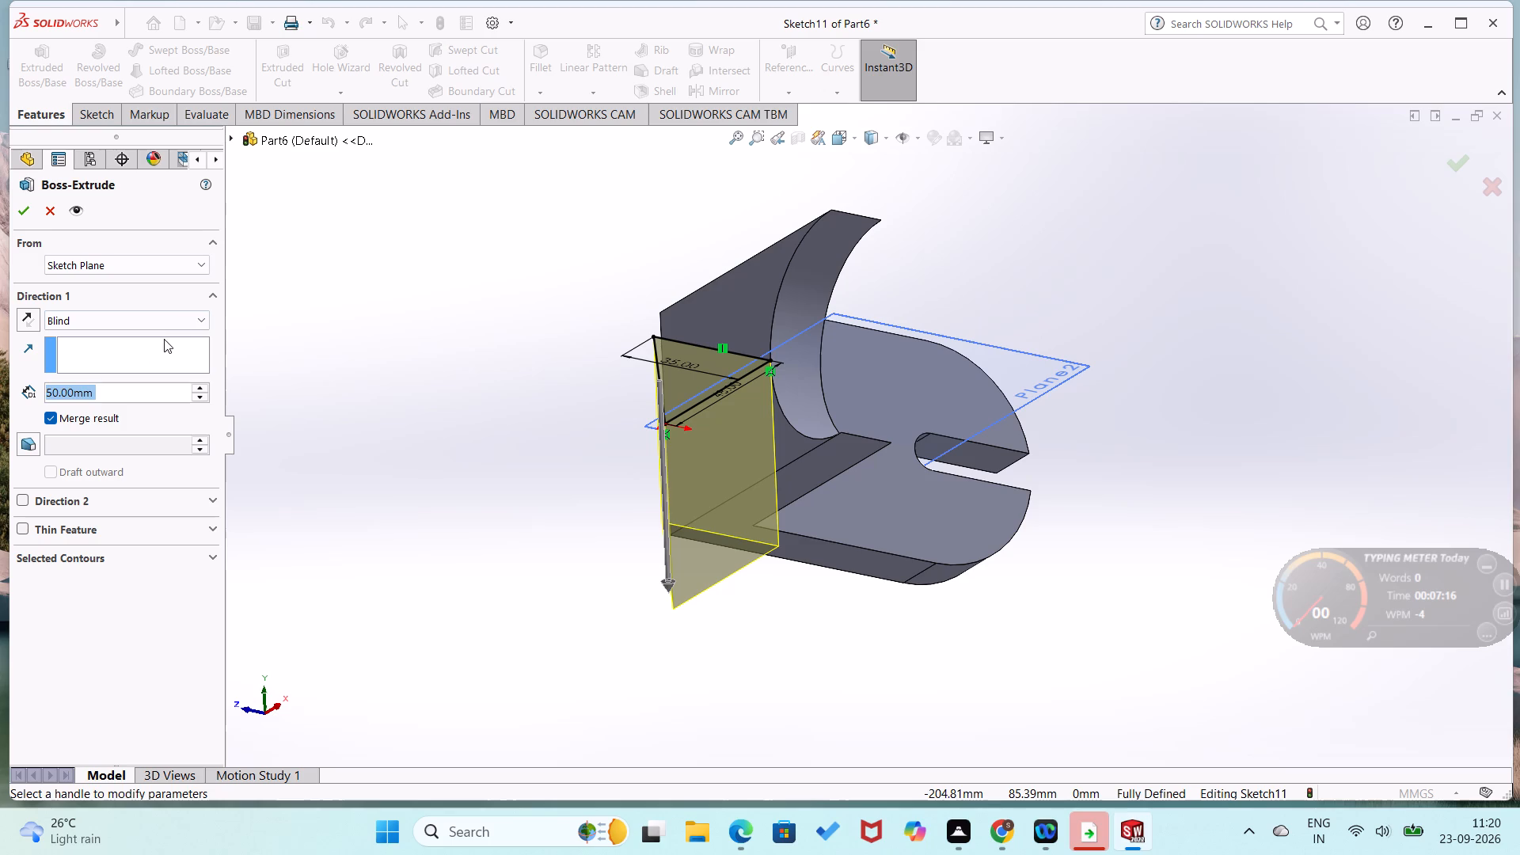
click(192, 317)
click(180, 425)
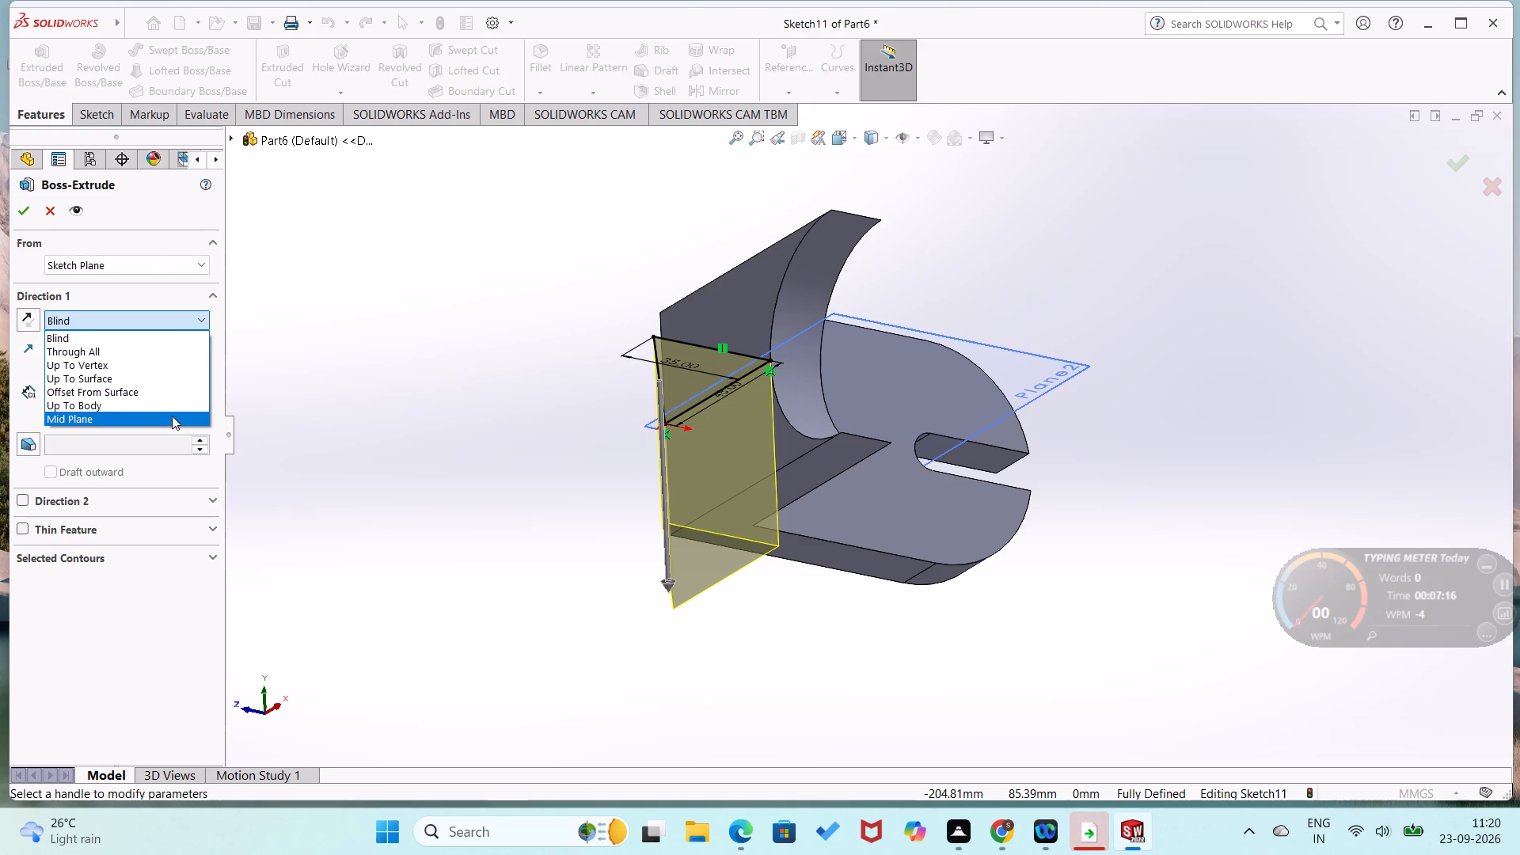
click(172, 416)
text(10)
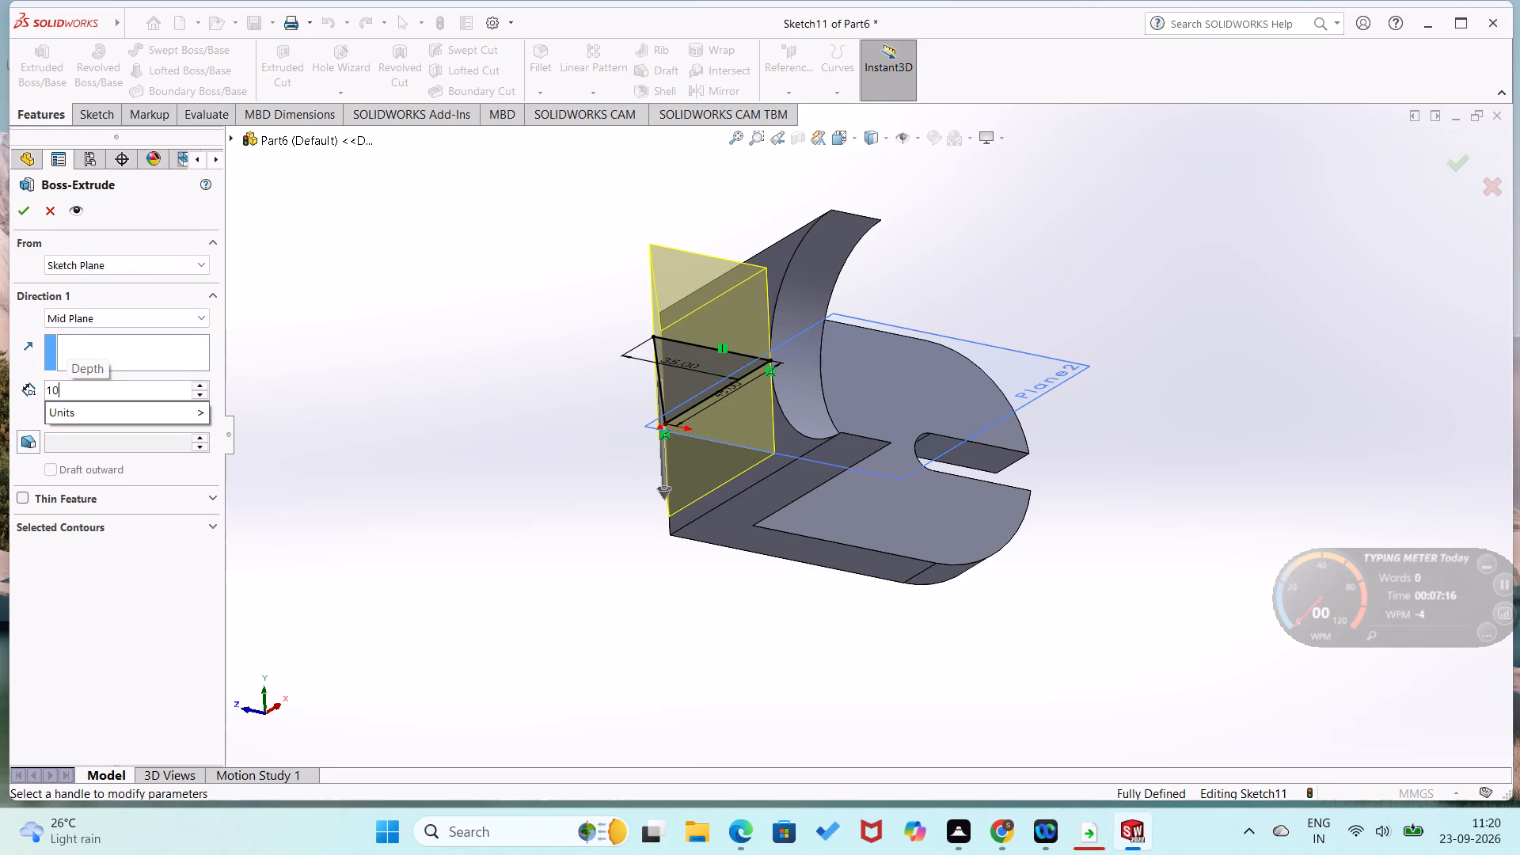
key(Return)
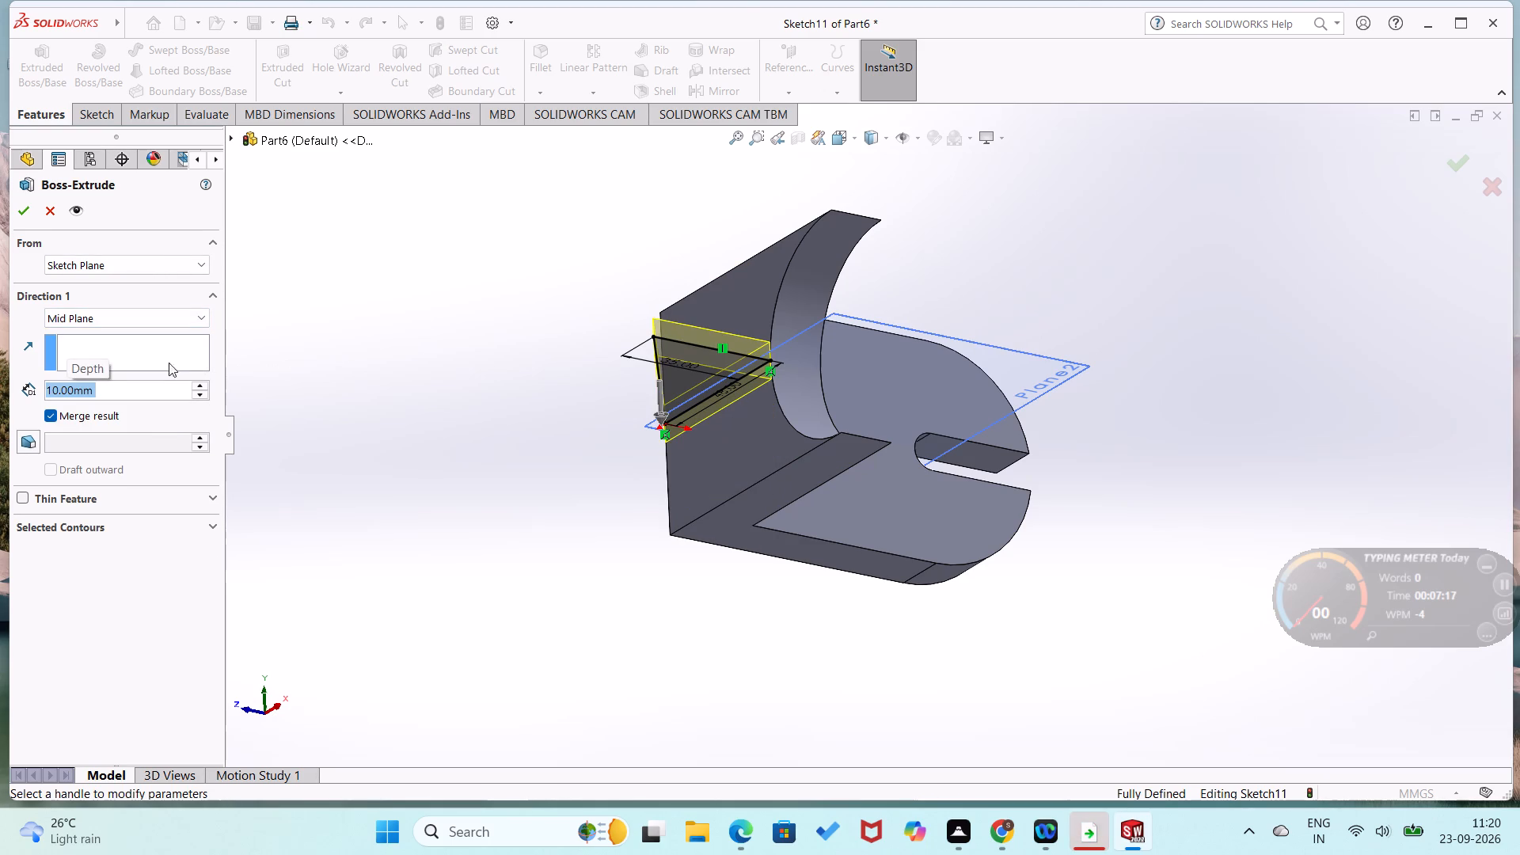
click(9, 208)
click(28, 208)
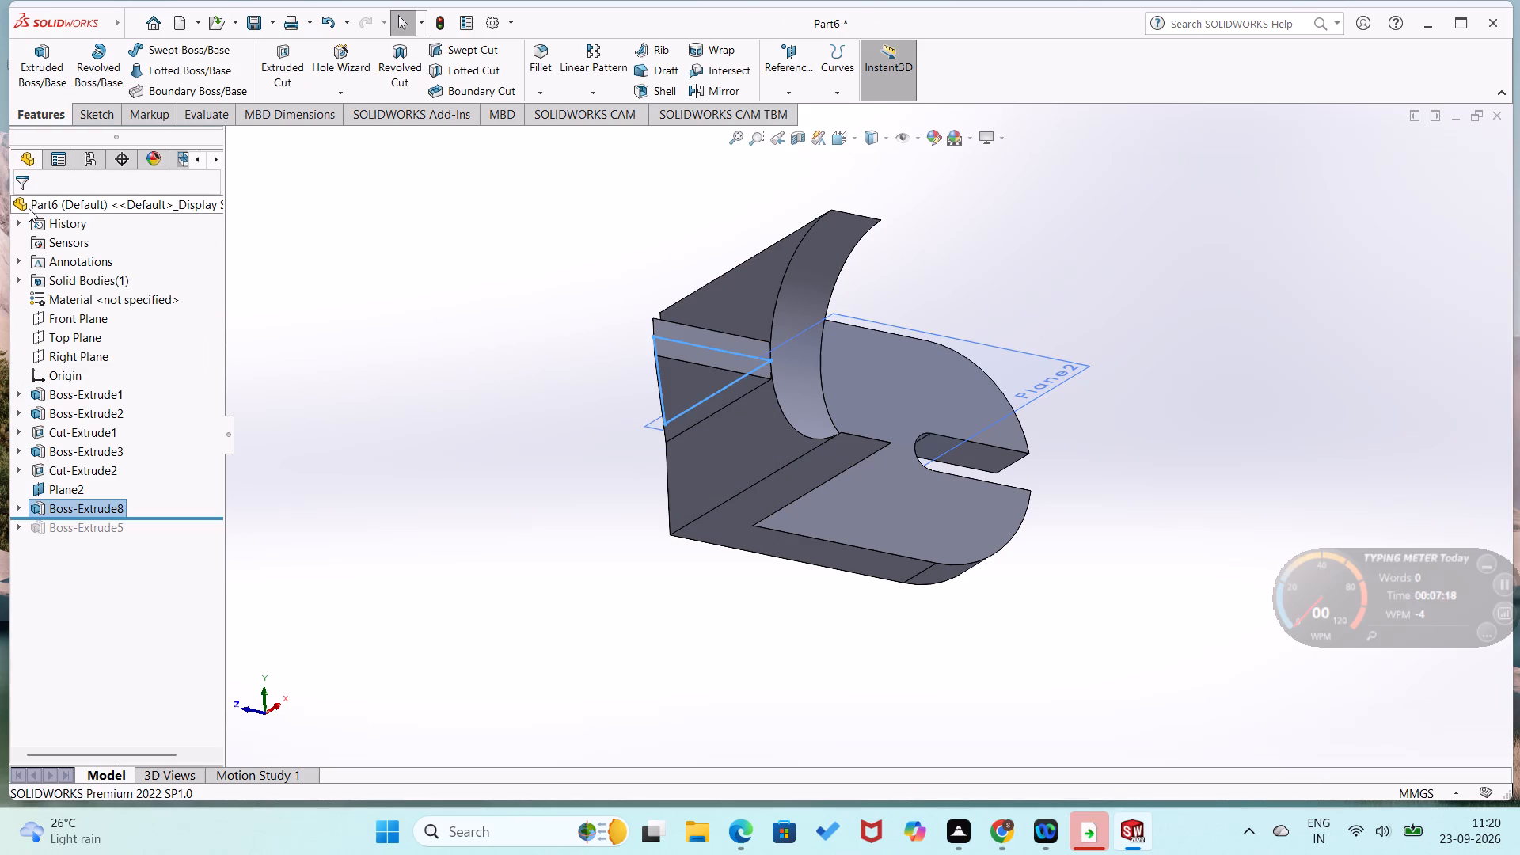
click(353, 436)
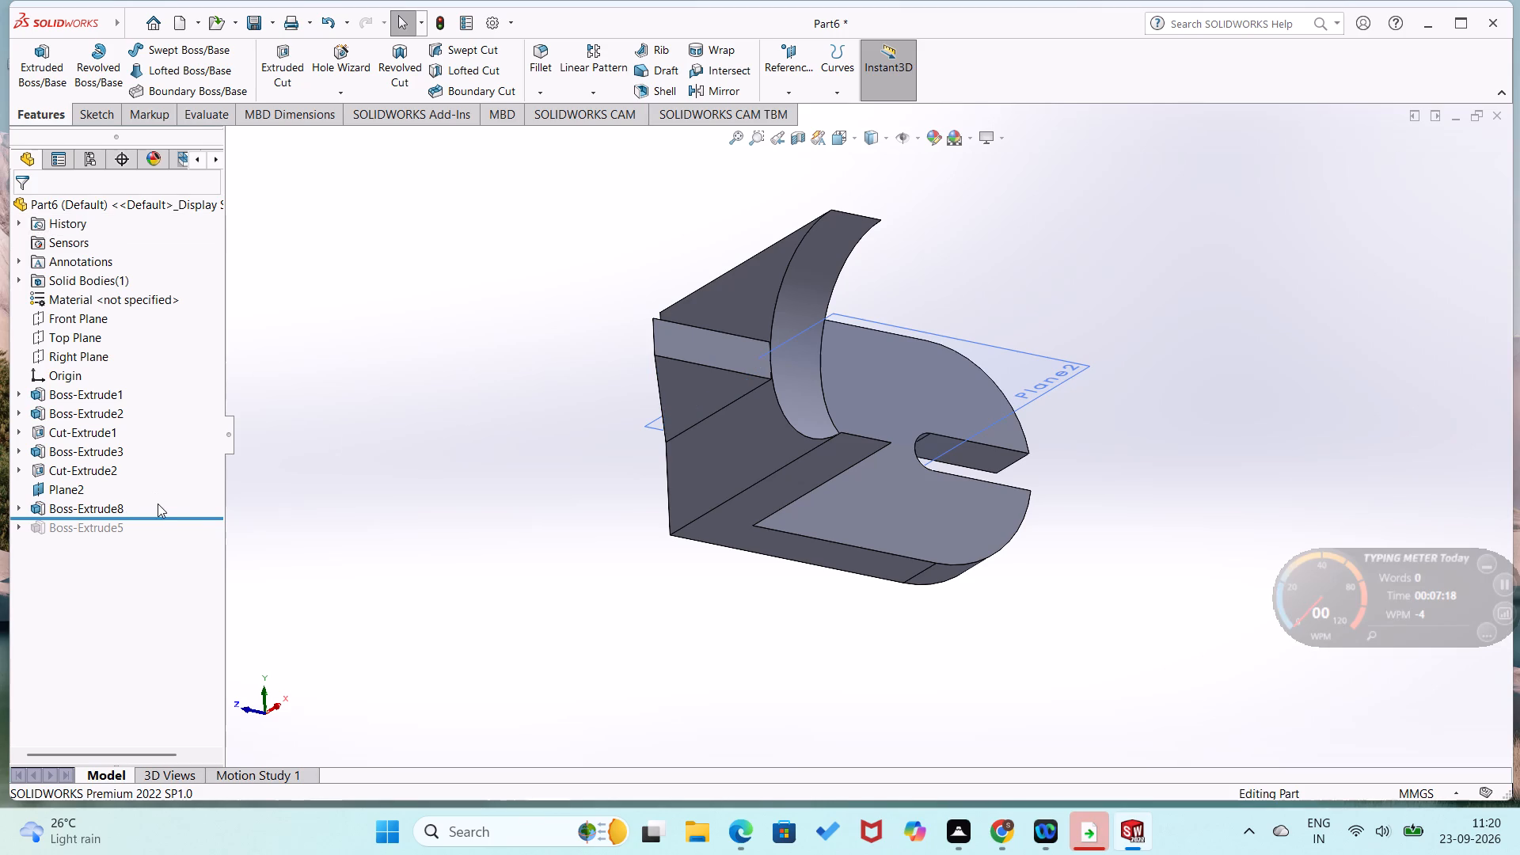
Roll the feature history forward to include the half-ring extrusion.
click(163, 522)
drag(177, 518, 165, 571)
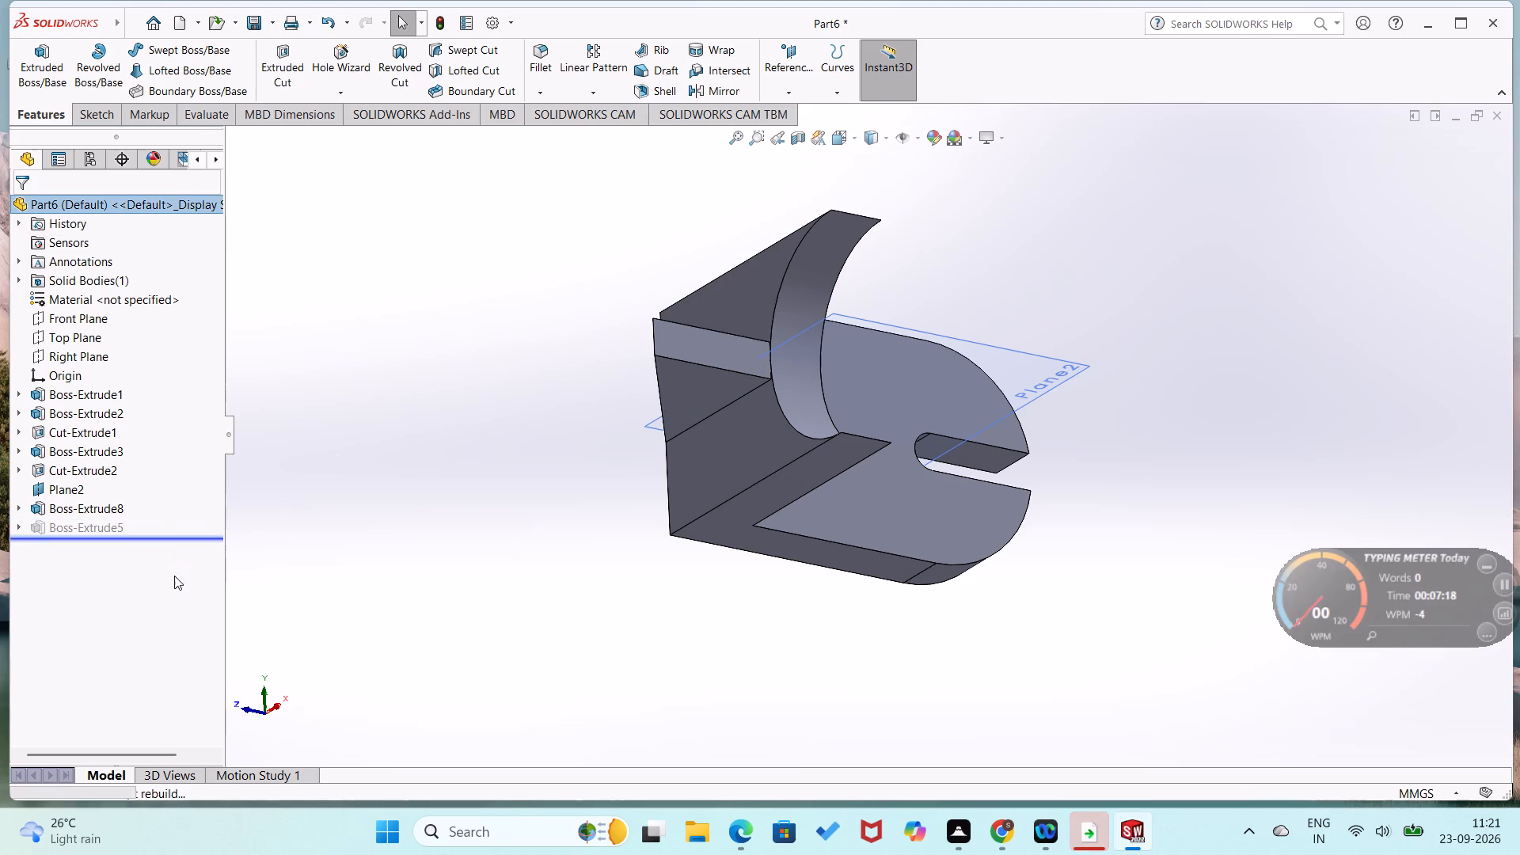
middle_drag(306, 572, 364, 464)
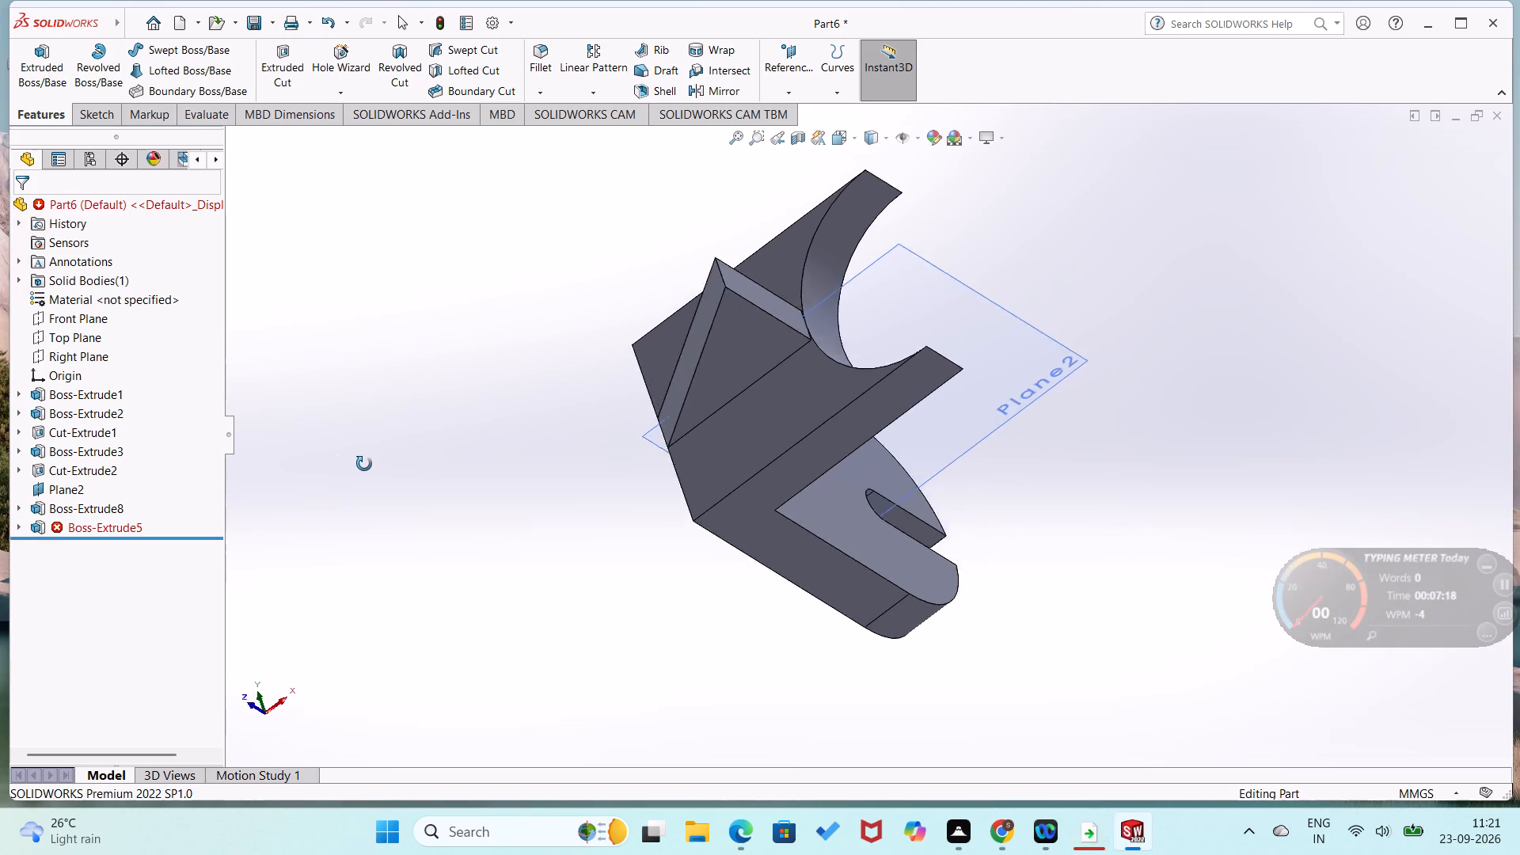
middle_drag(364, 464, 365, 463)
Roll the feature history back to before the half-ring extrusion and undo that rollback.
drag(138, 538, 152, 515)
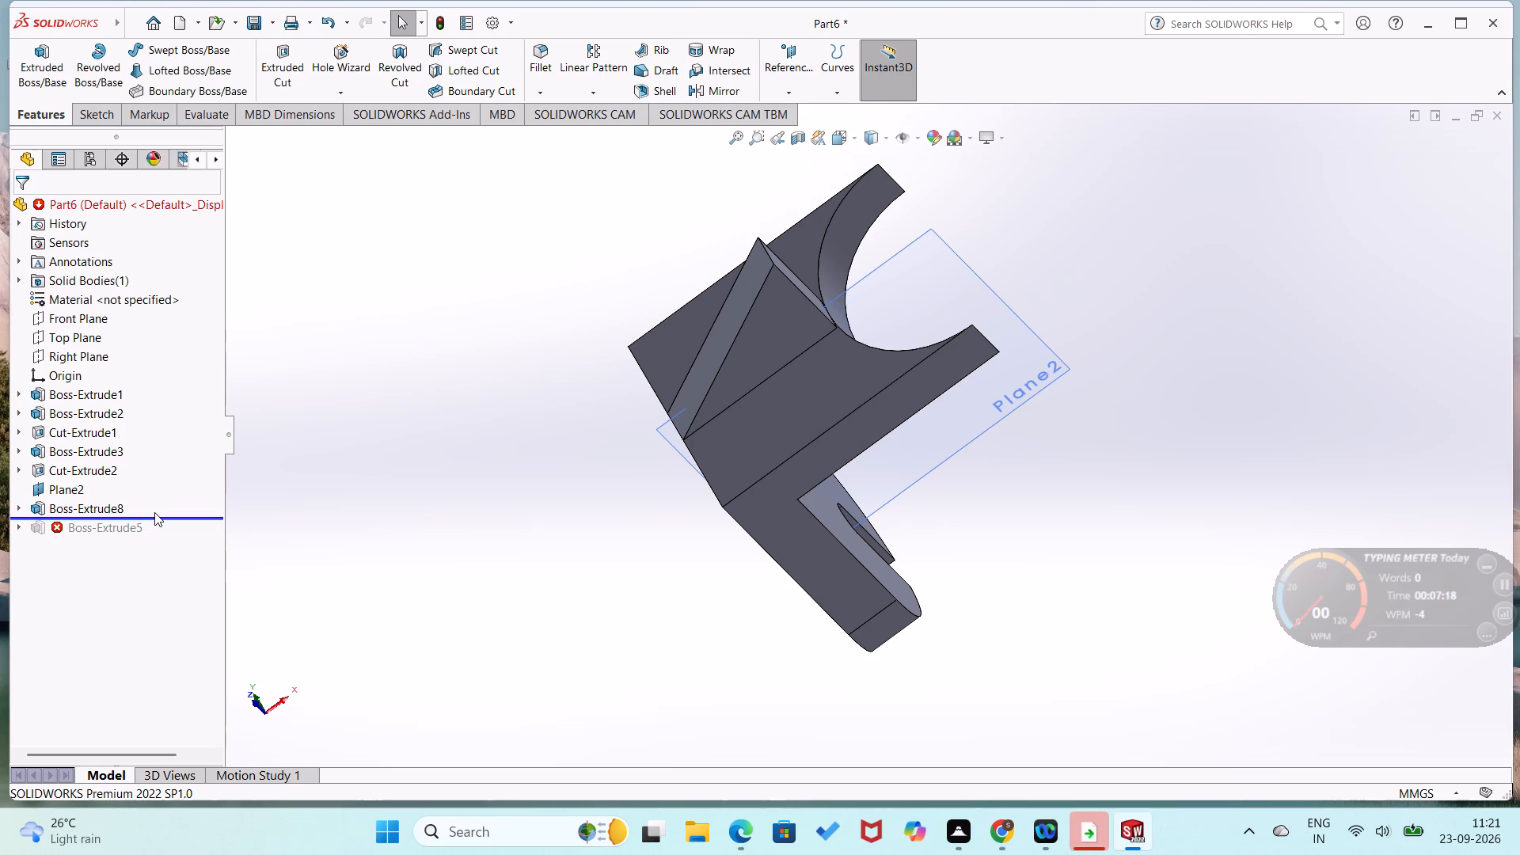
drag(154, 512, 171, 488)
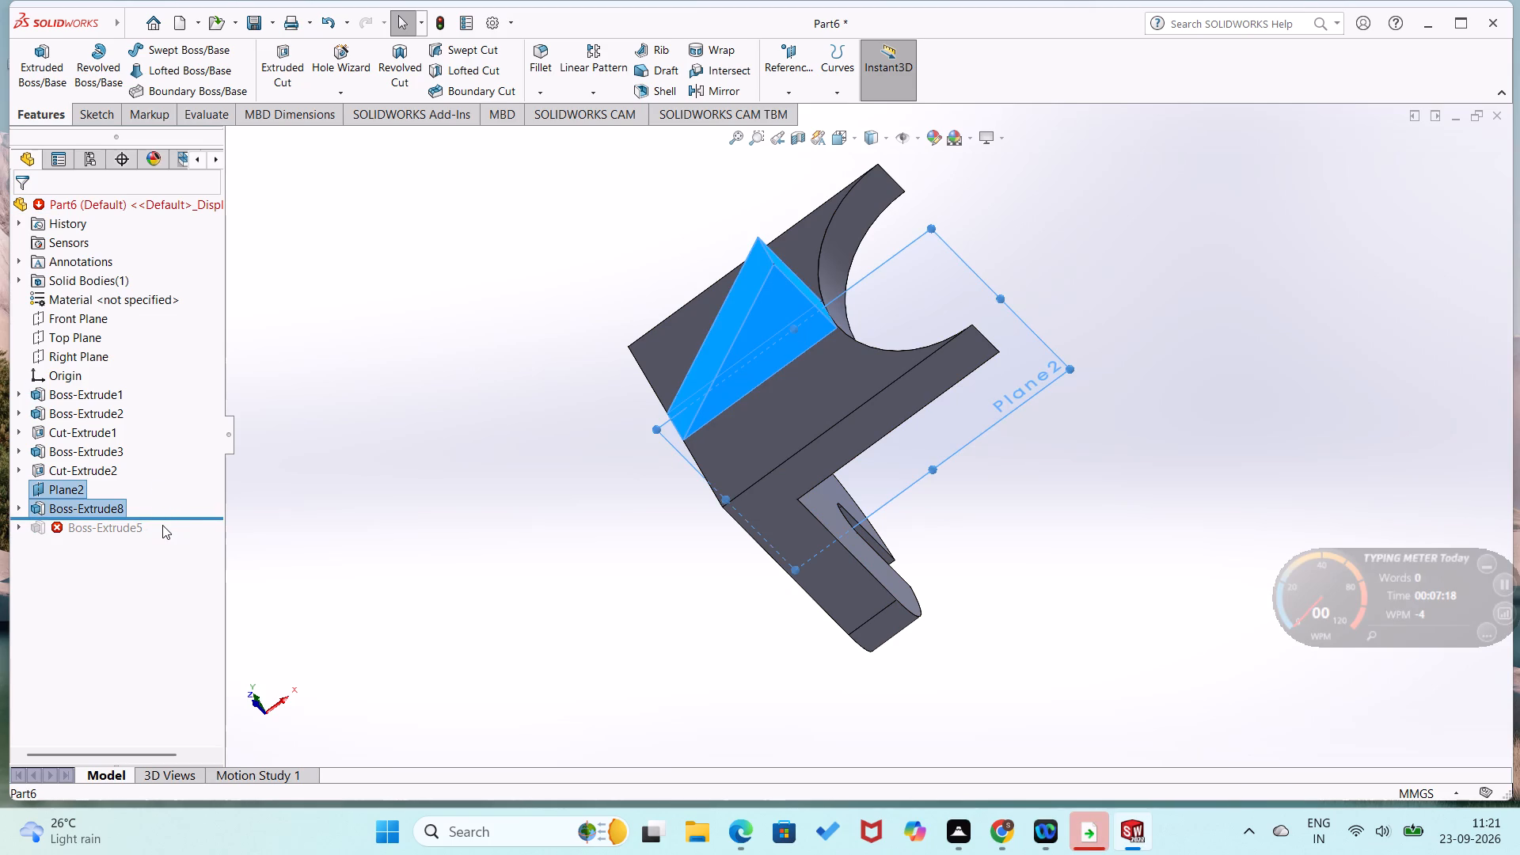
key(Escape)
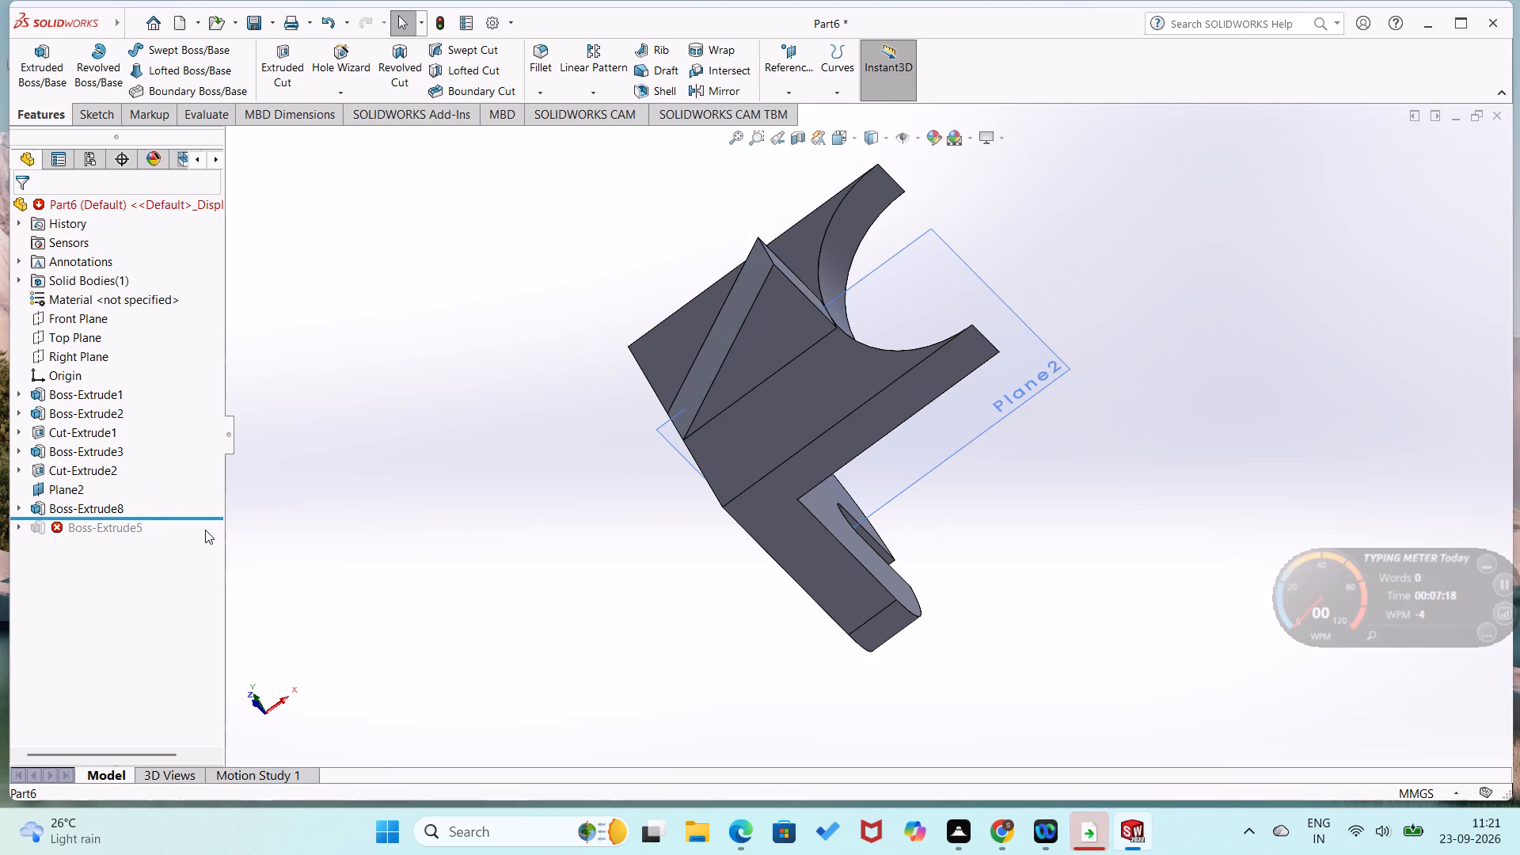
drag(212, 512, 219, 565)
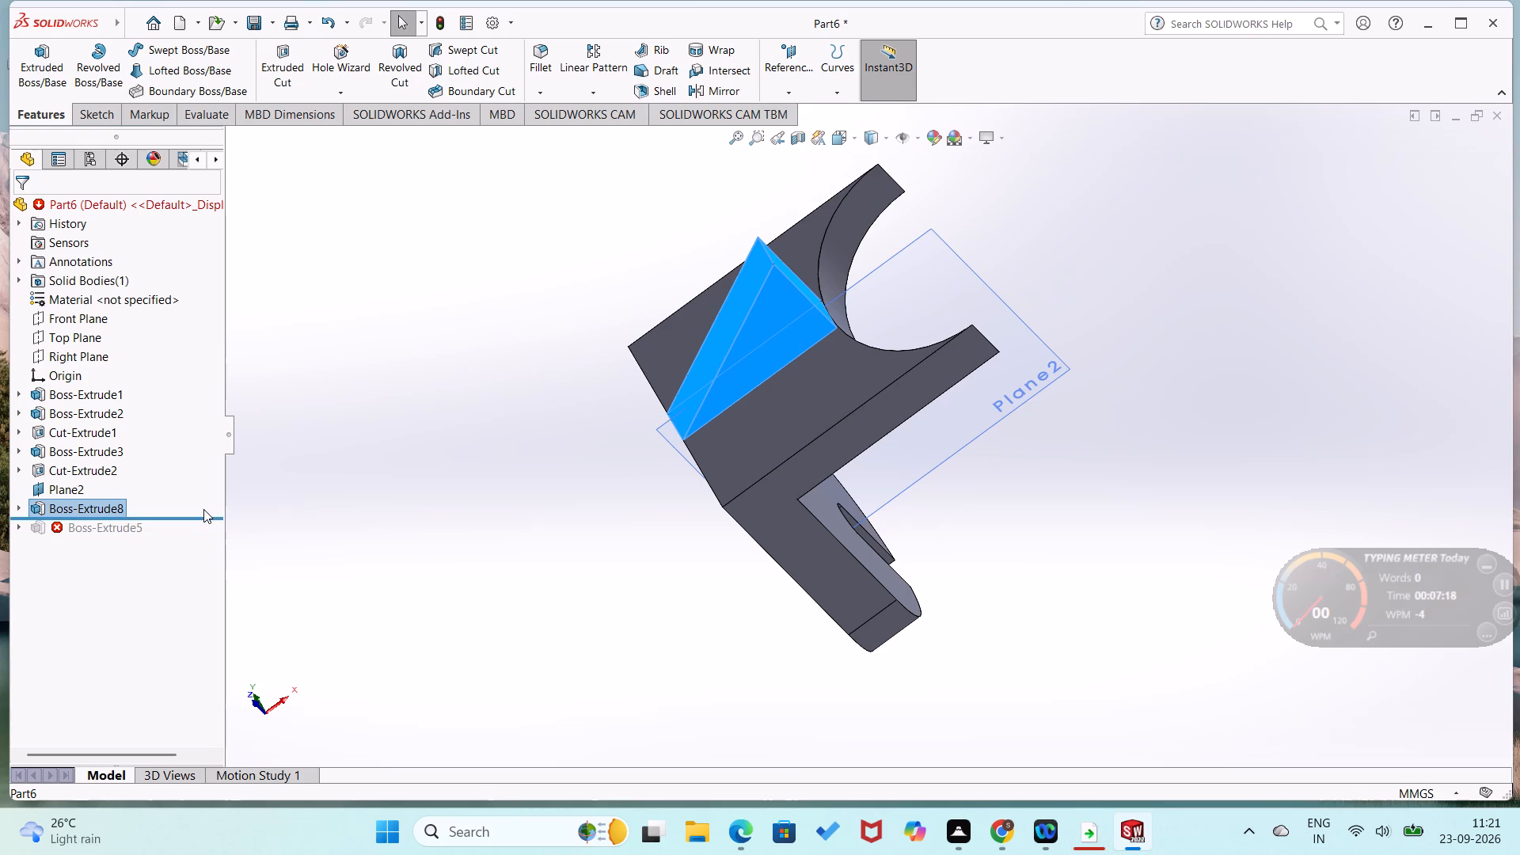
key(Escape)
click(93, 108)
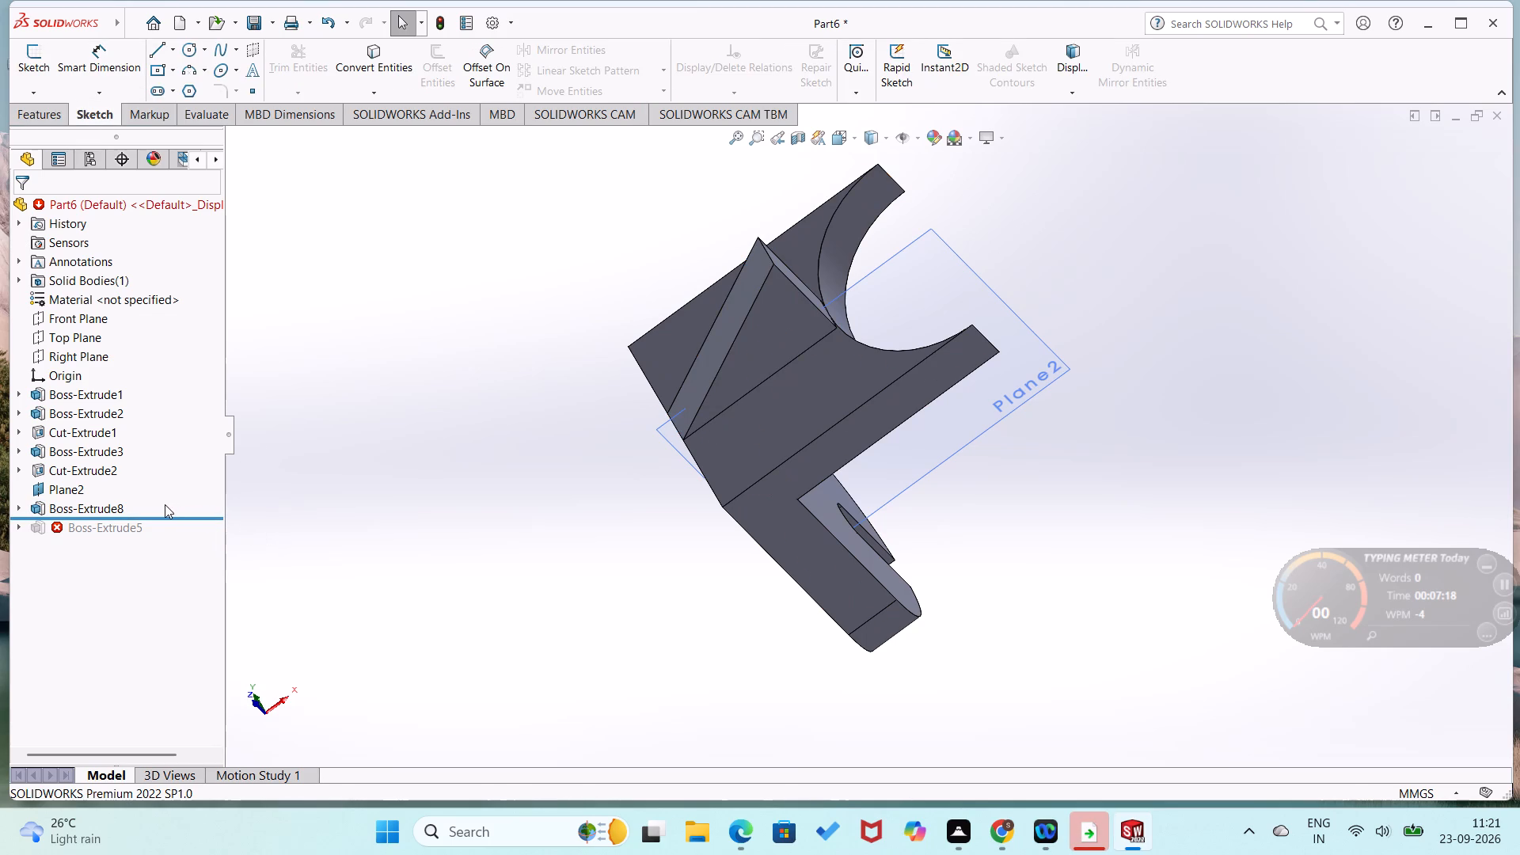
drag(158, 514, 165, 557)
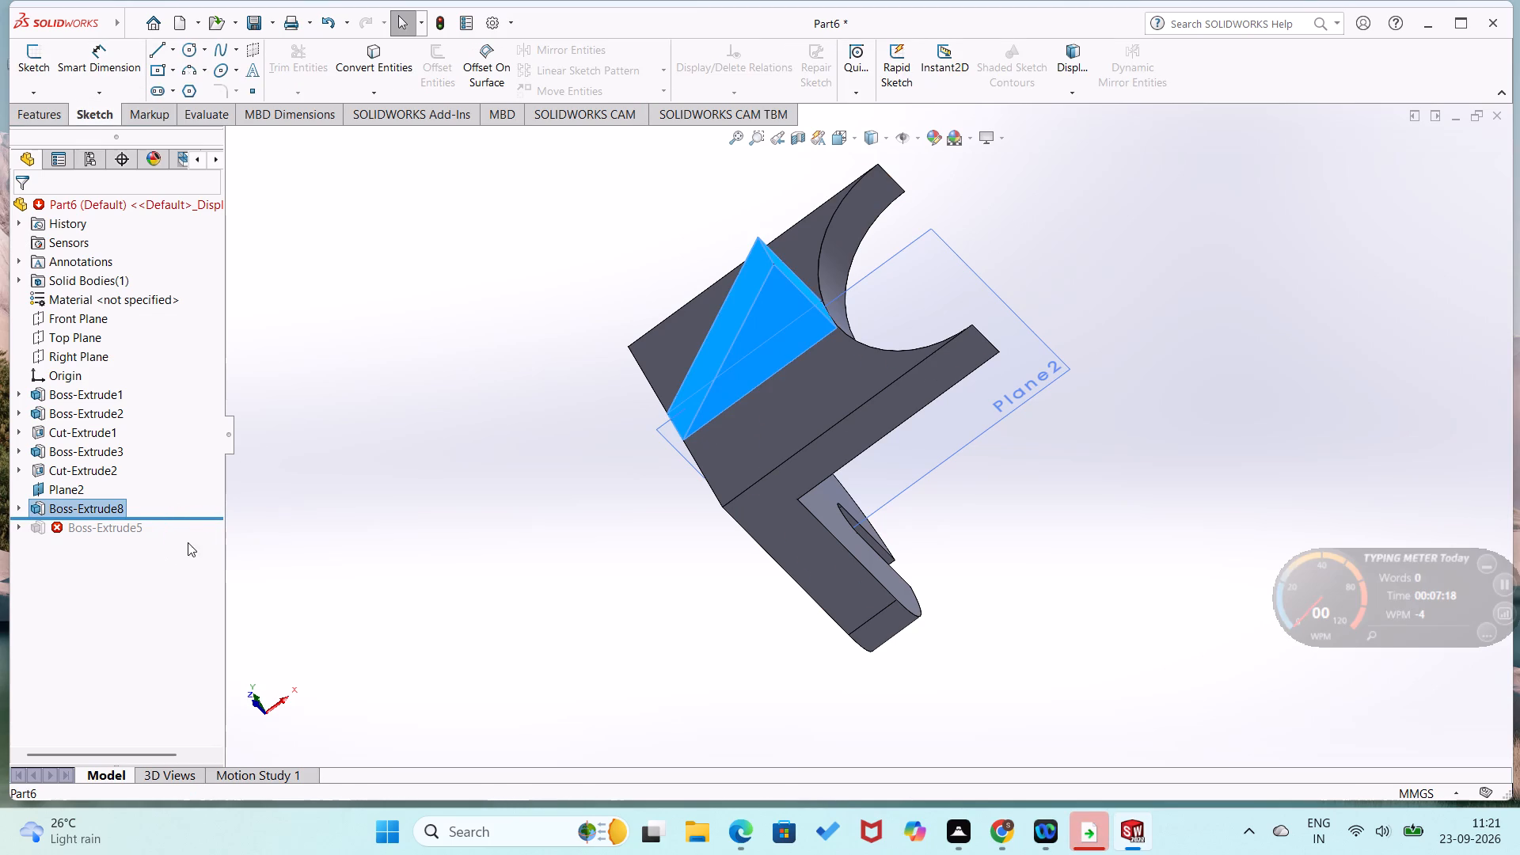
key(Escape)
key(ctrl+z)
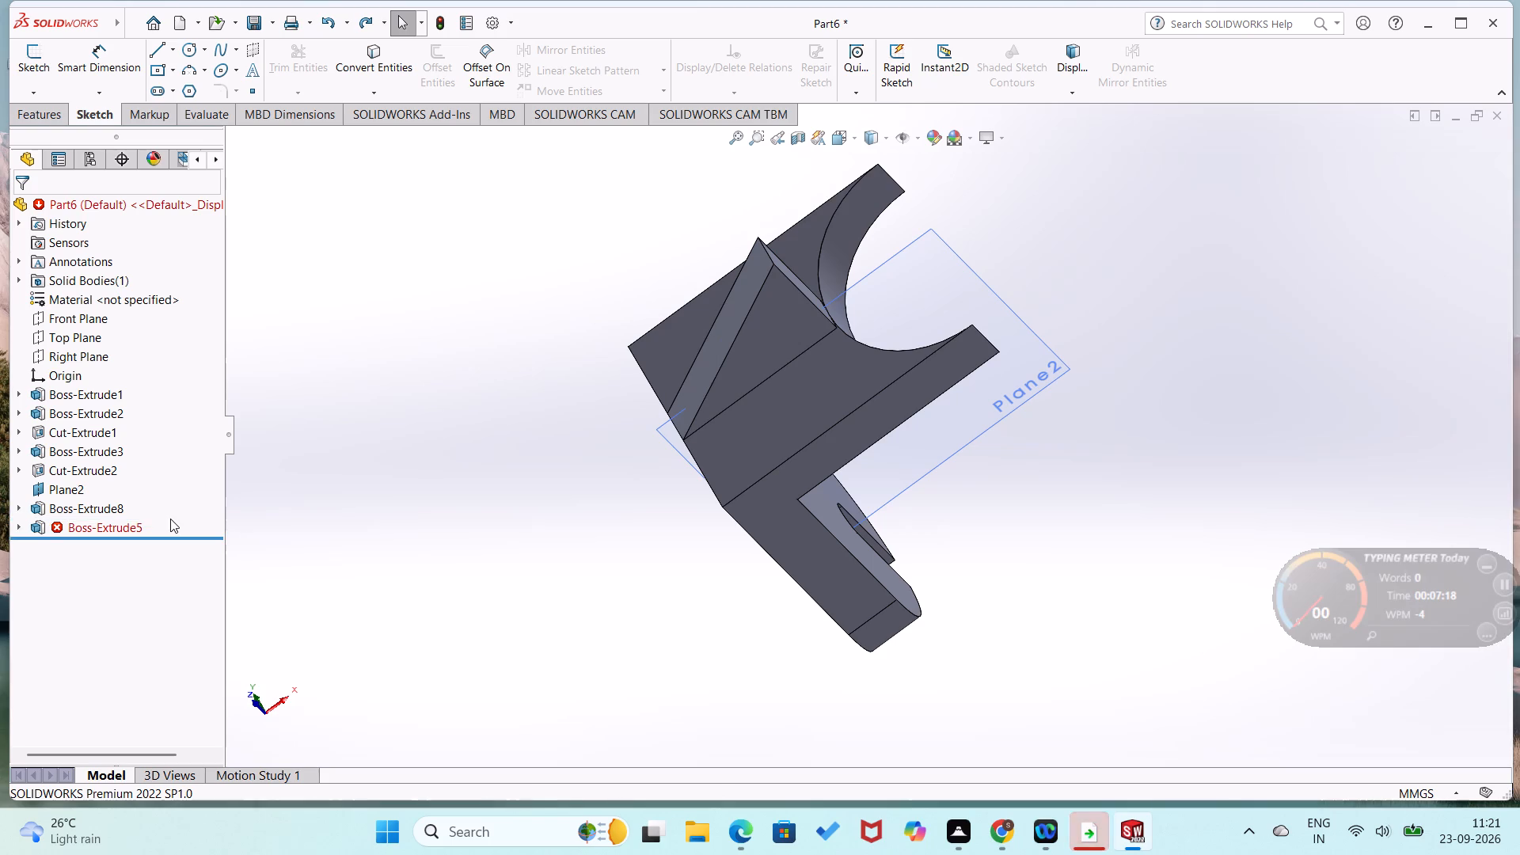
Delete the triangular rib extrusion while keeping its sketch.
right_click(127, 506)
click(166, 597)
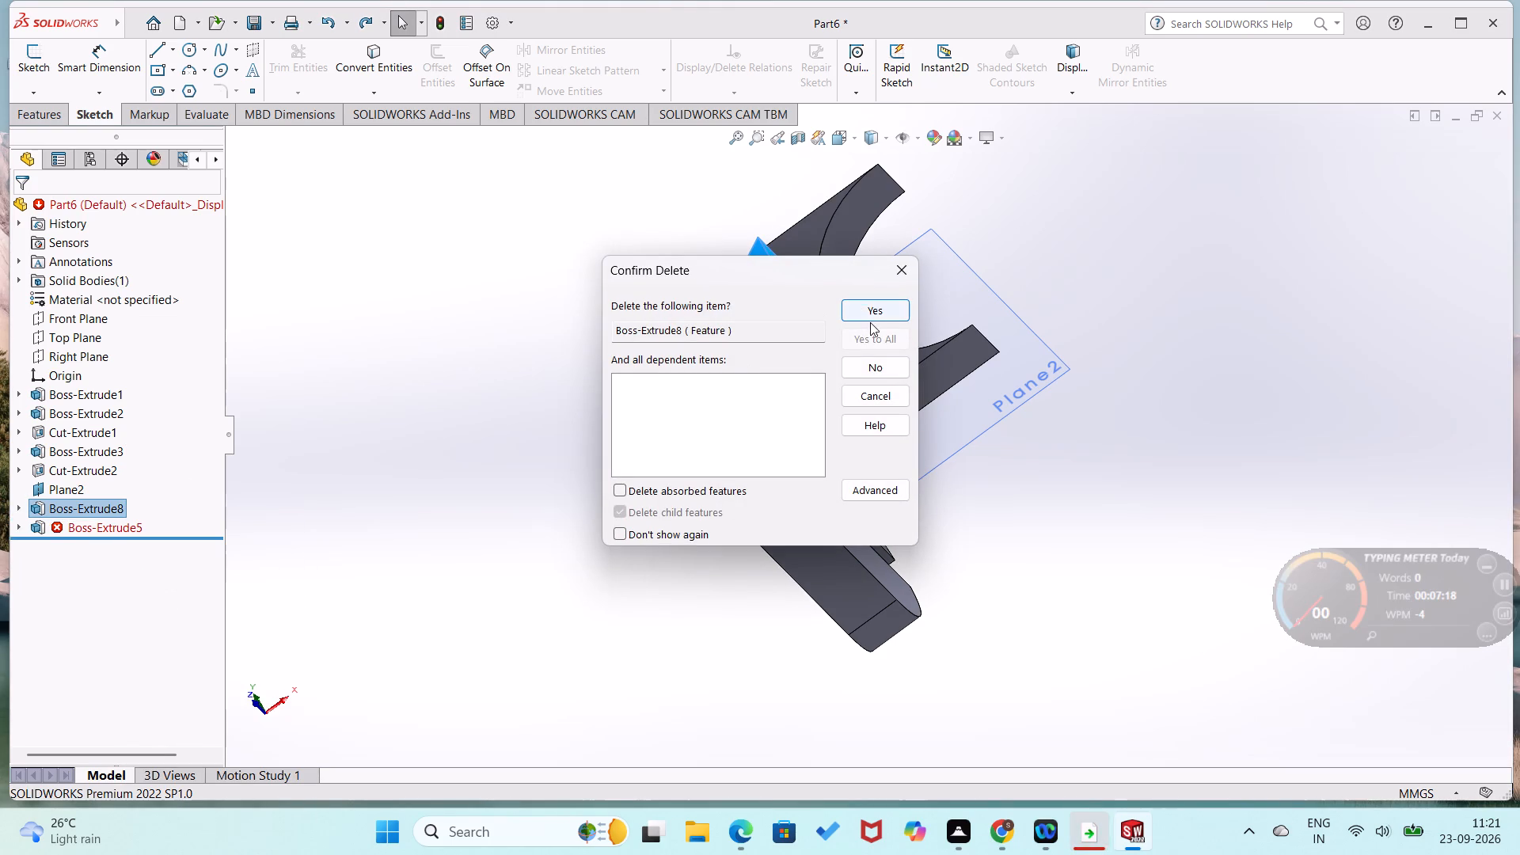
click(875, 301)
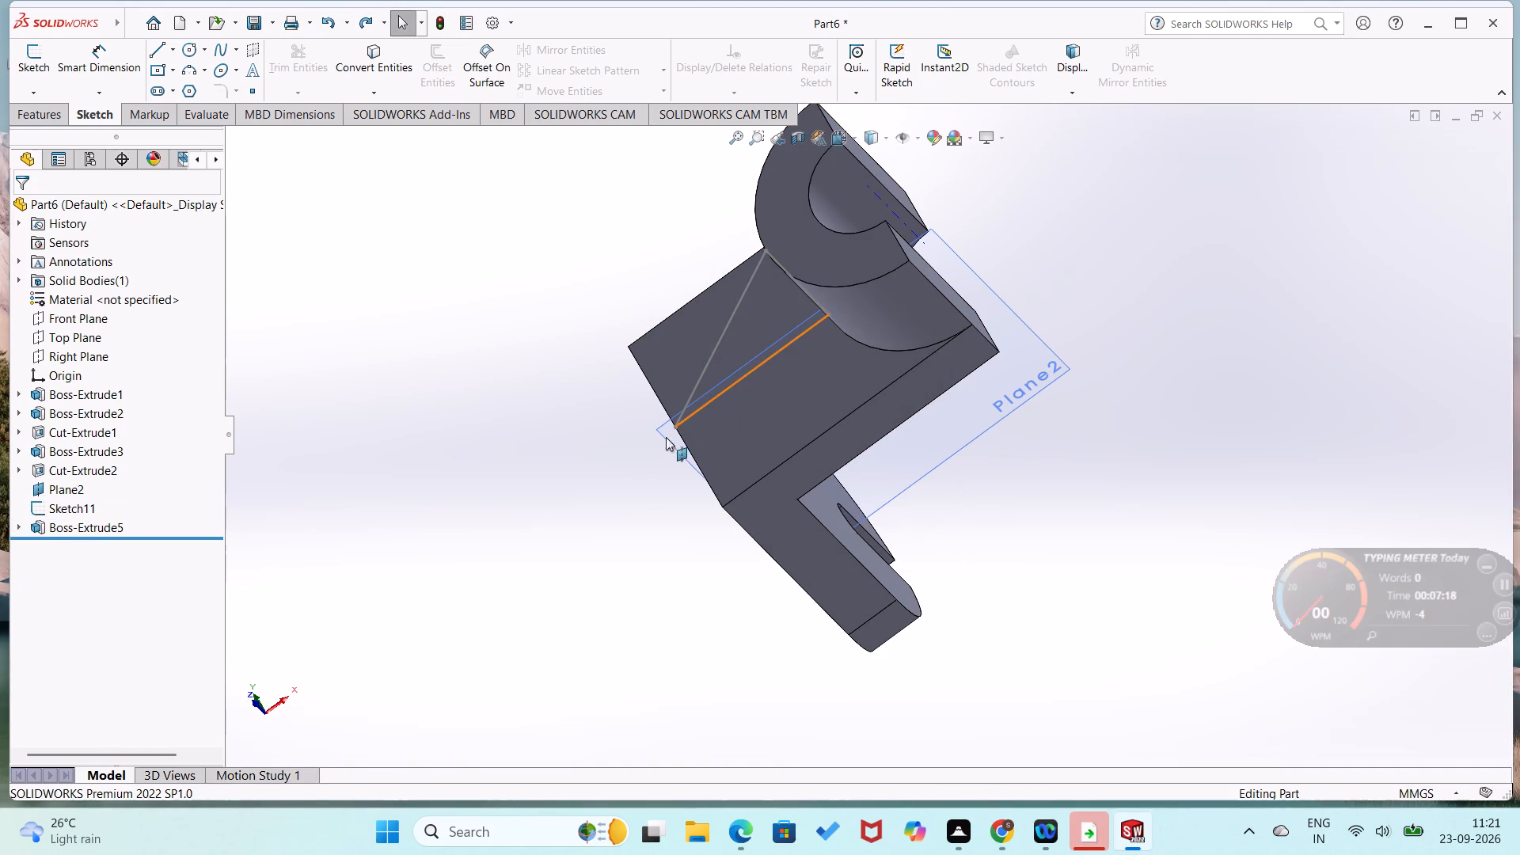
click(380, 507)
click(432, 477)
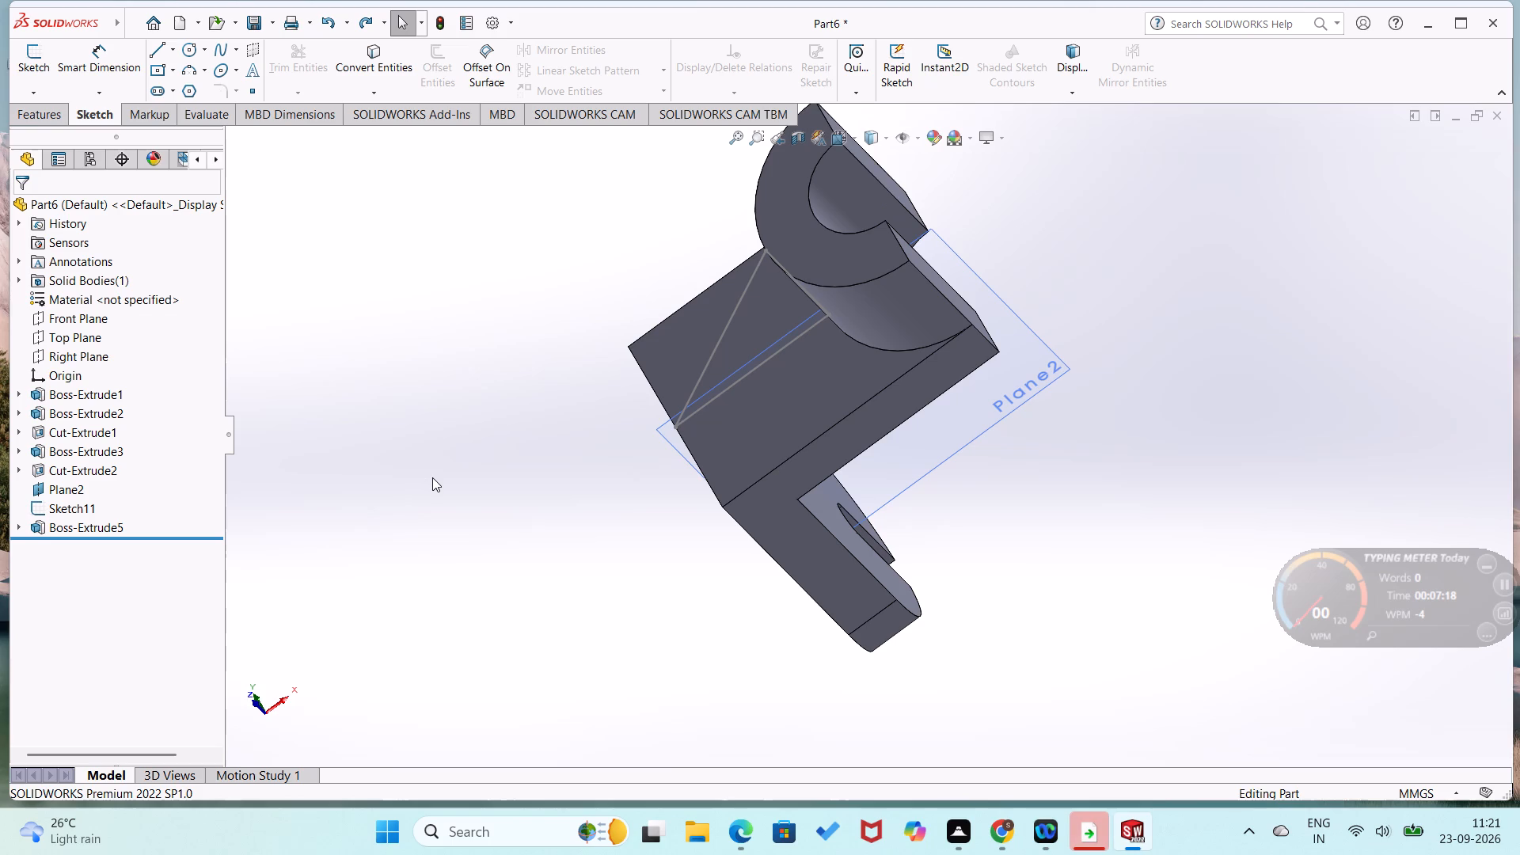
Undo back past the rib's deletion and extrusion, the triangle sketch and the offset reference plane.
key(ctrl+z)
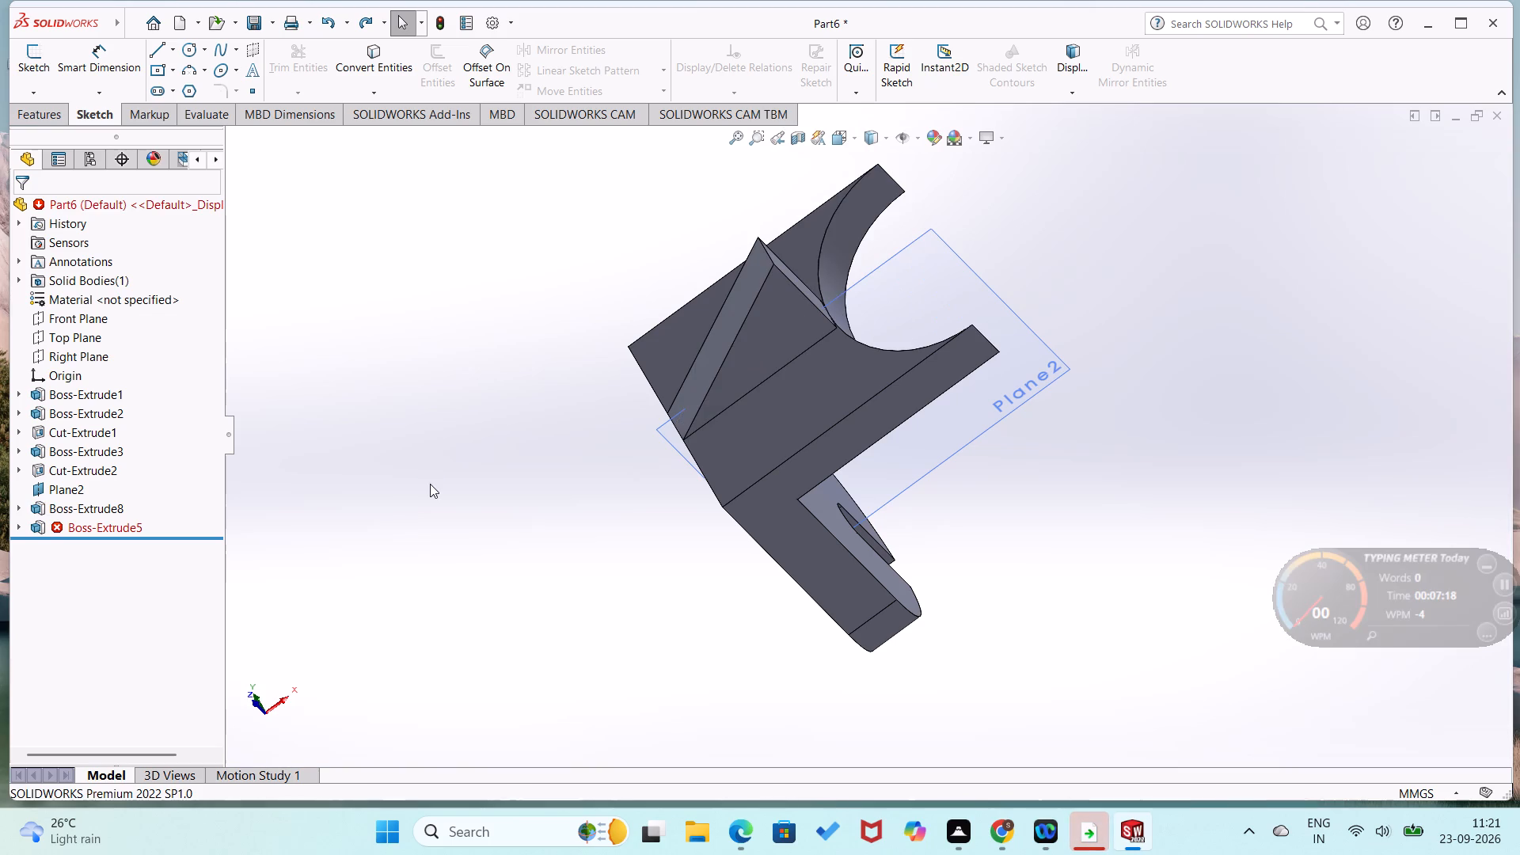
key(ctrl+z)
key(ctrl+z)
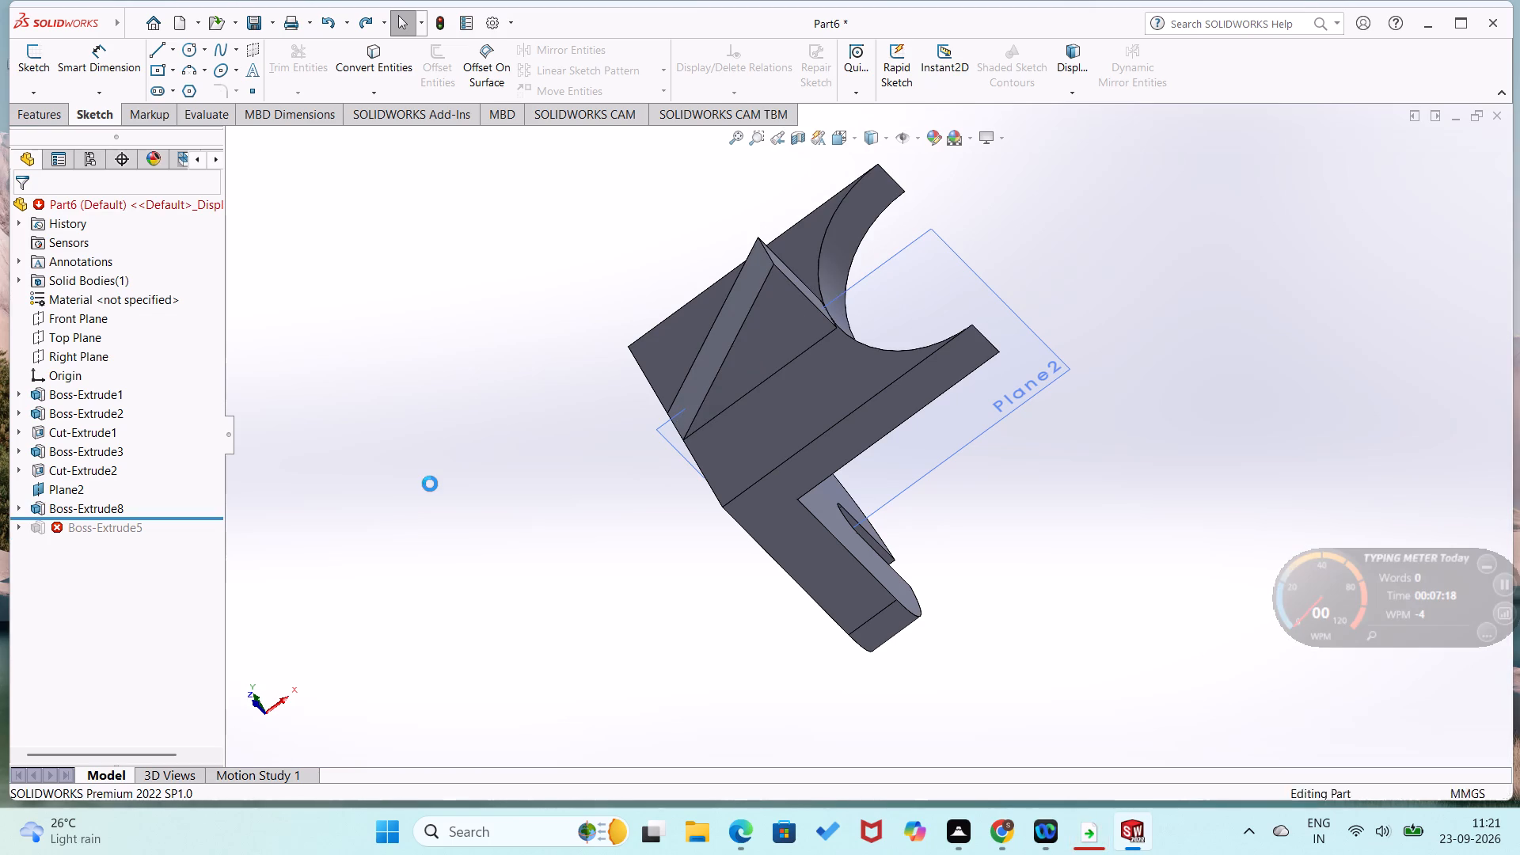
key(ctrl+z)
key(ctrl+z)
key(ctrl+z)
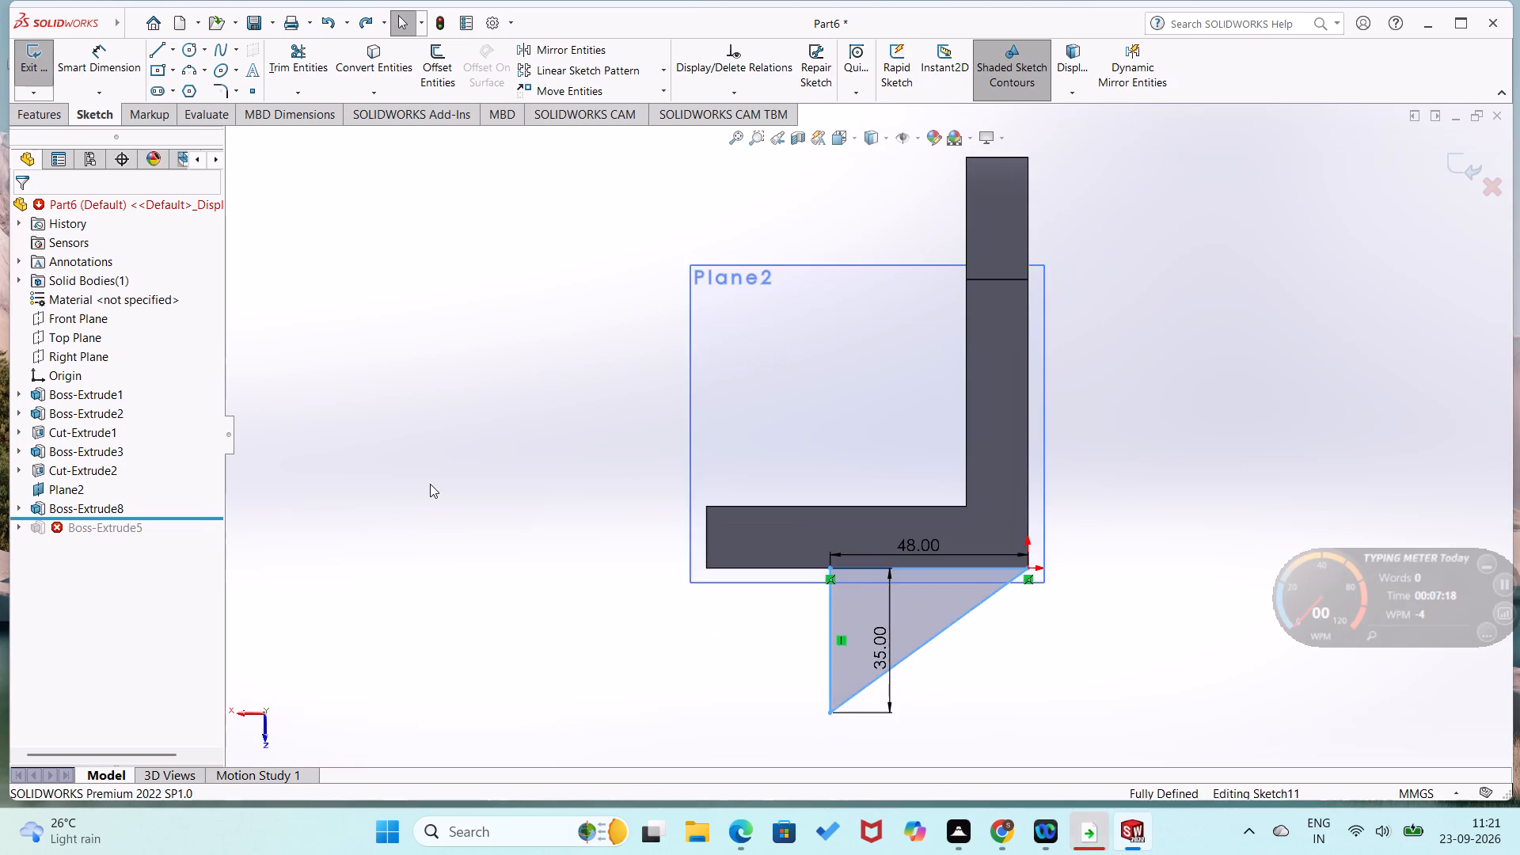
key(ctrl+z)
key(ctrl+z)
key(ctrl+z)
key(ctrl+z)
key(ctrl+z)
key(ctrl+z)
key(ctrl+z)
key(ctrl+z)
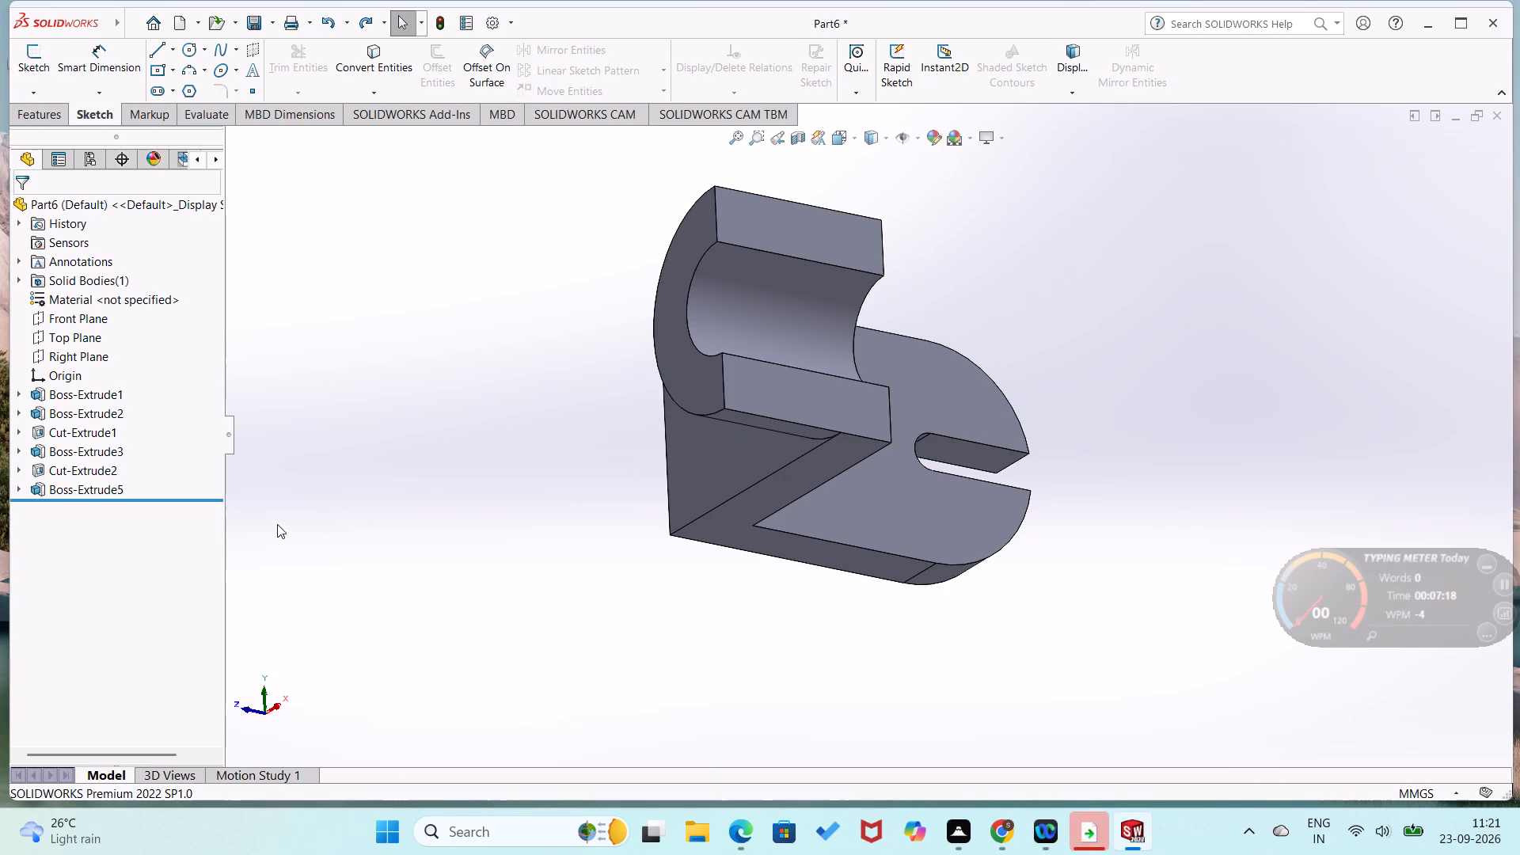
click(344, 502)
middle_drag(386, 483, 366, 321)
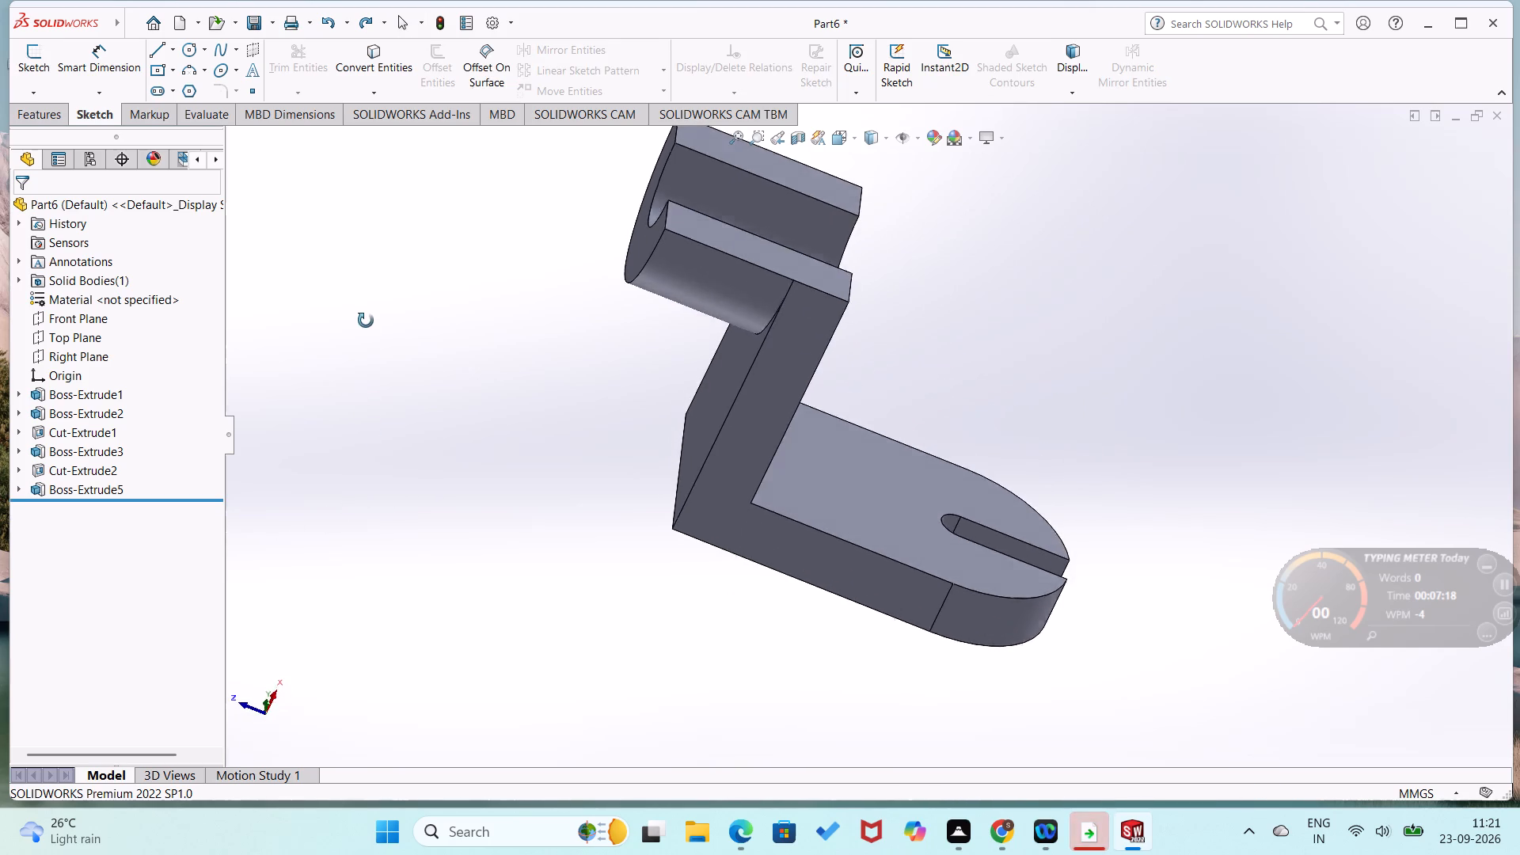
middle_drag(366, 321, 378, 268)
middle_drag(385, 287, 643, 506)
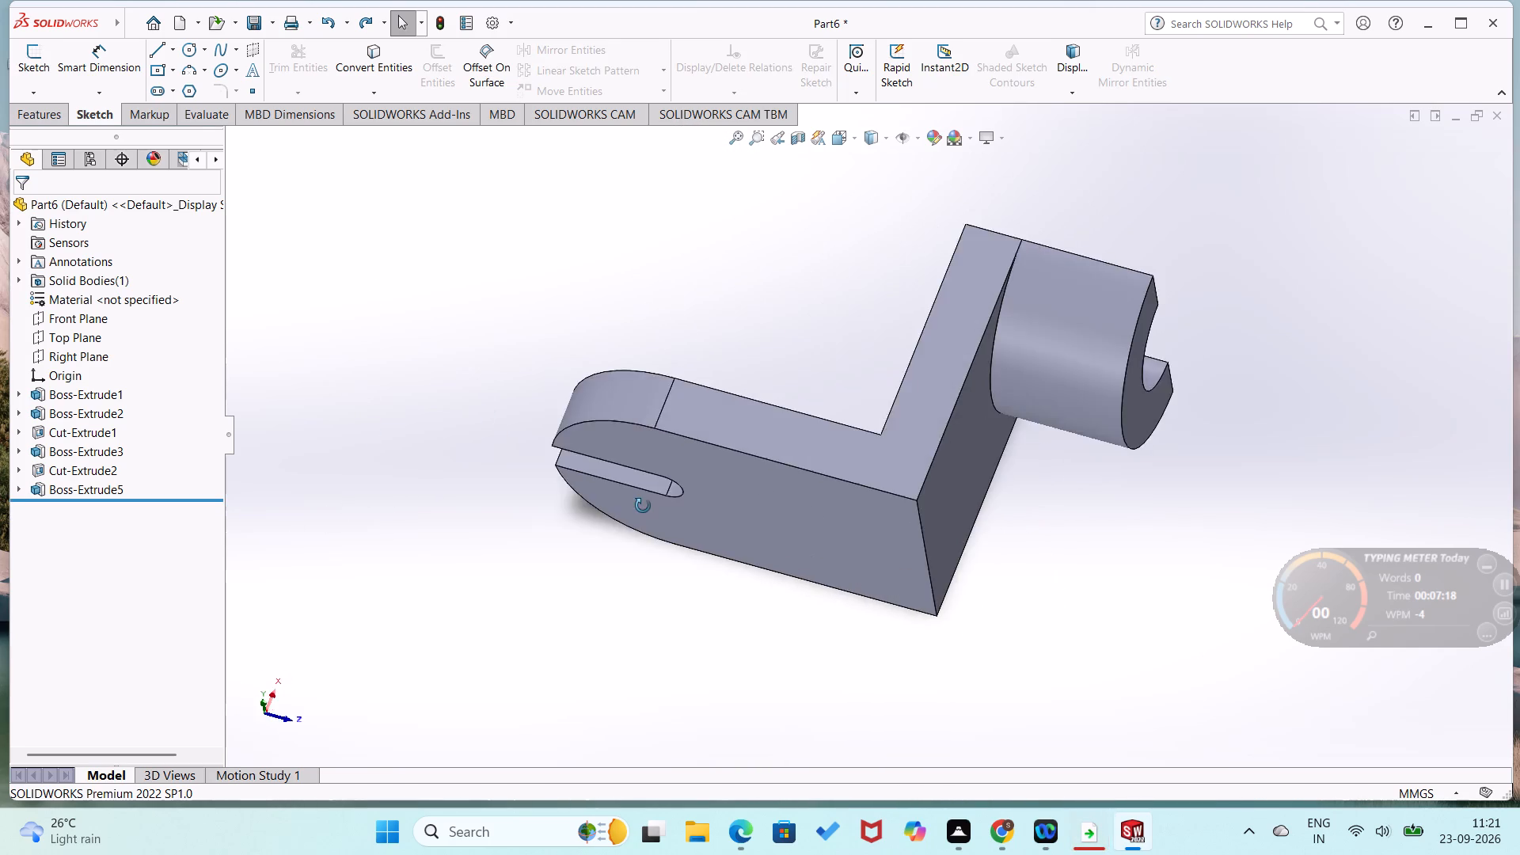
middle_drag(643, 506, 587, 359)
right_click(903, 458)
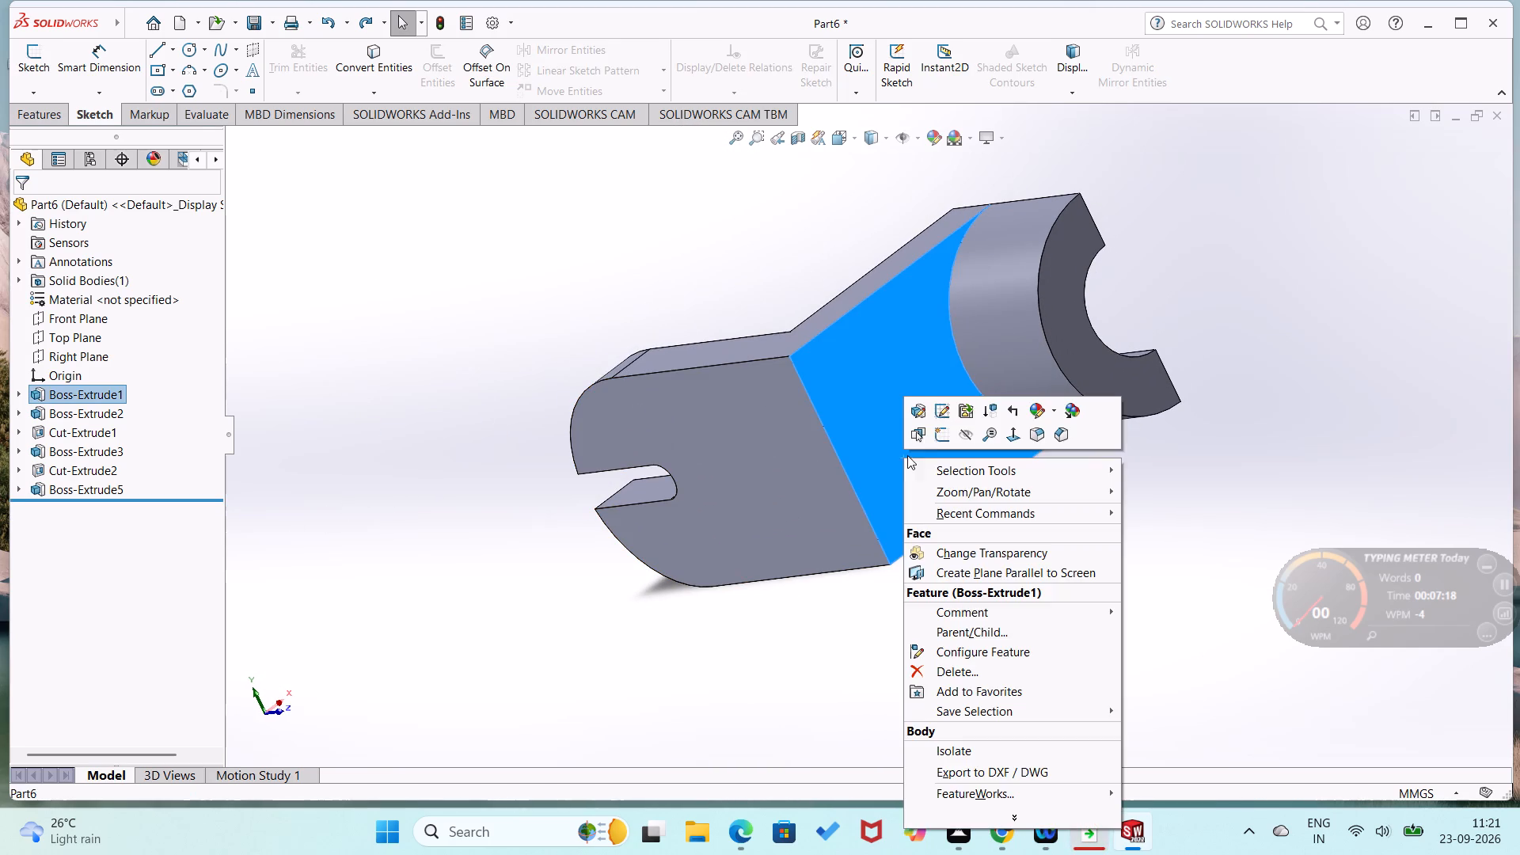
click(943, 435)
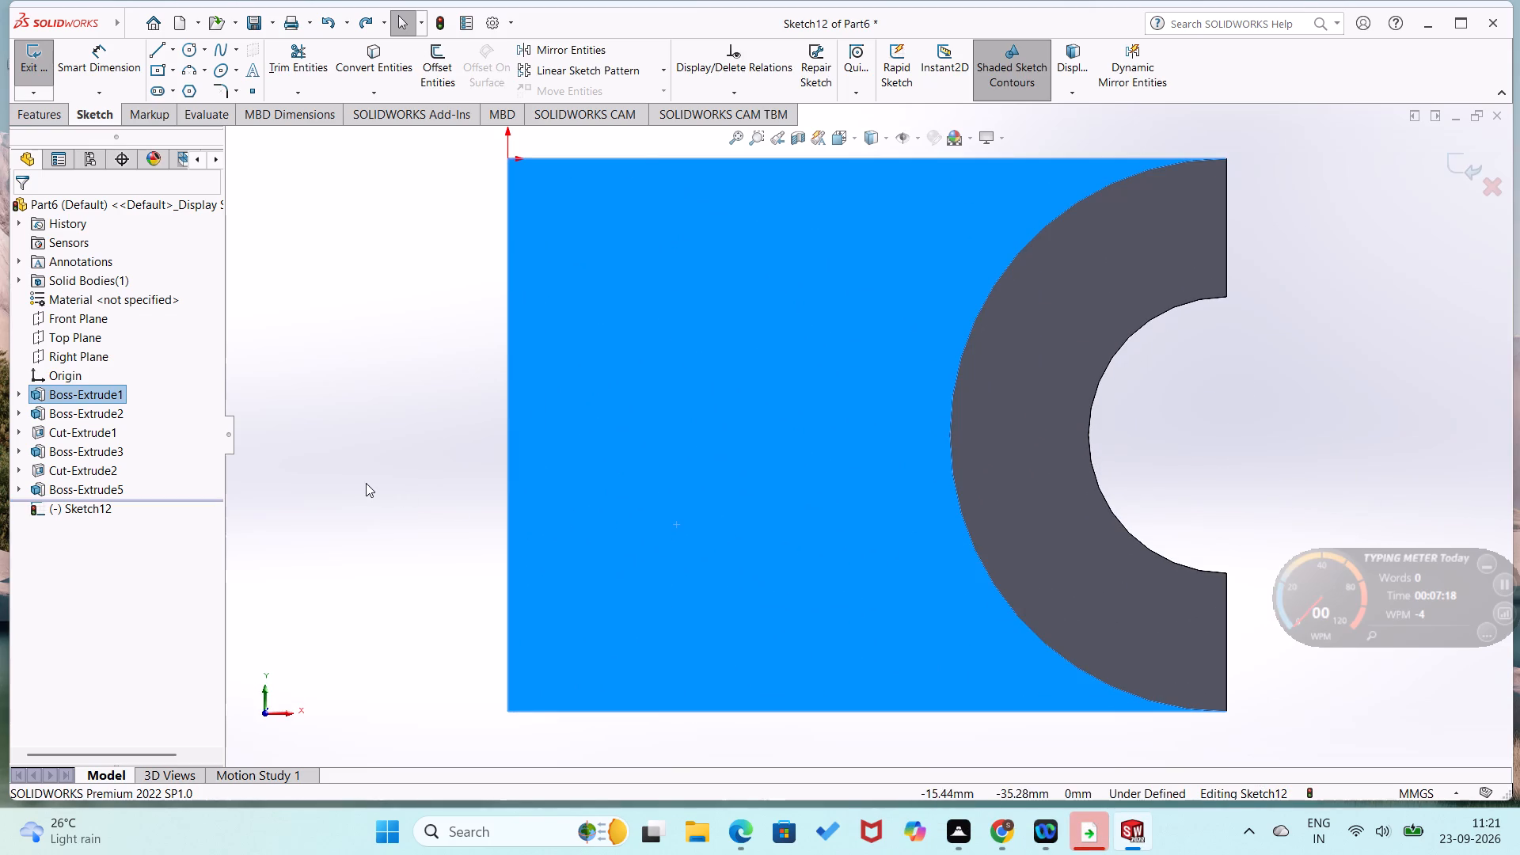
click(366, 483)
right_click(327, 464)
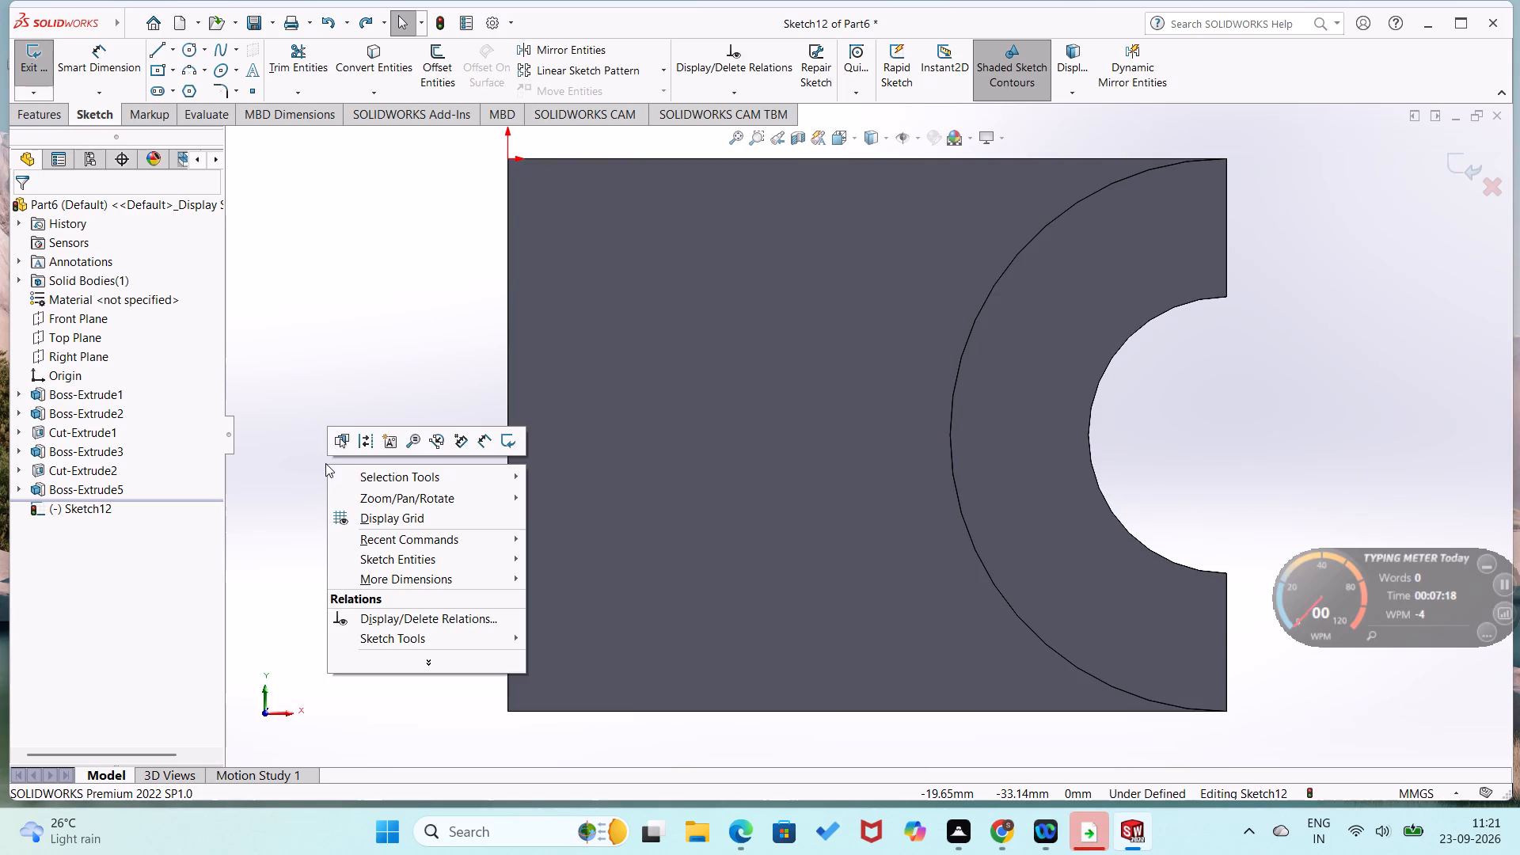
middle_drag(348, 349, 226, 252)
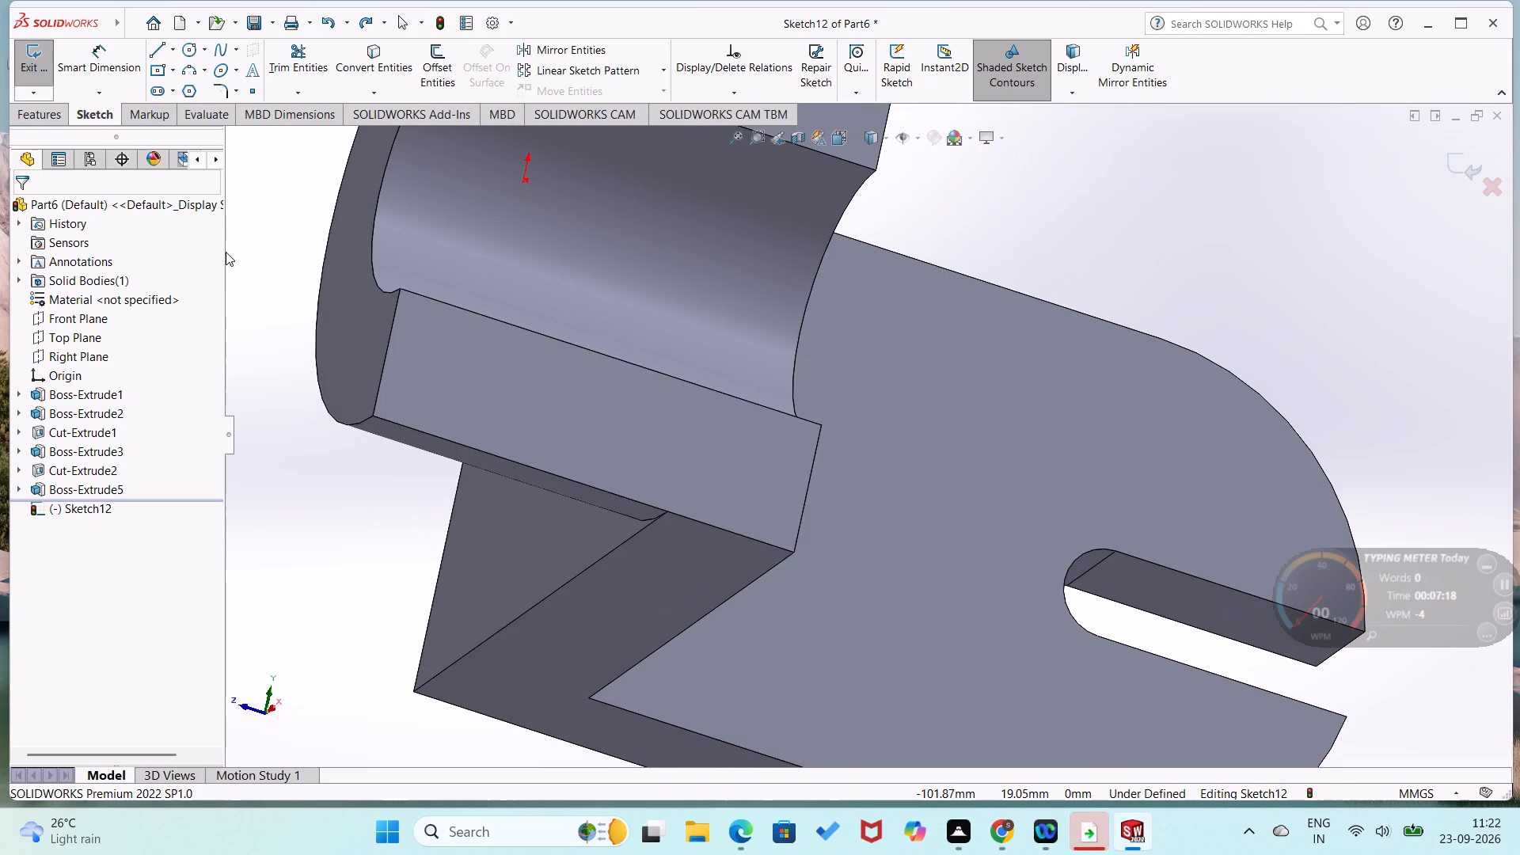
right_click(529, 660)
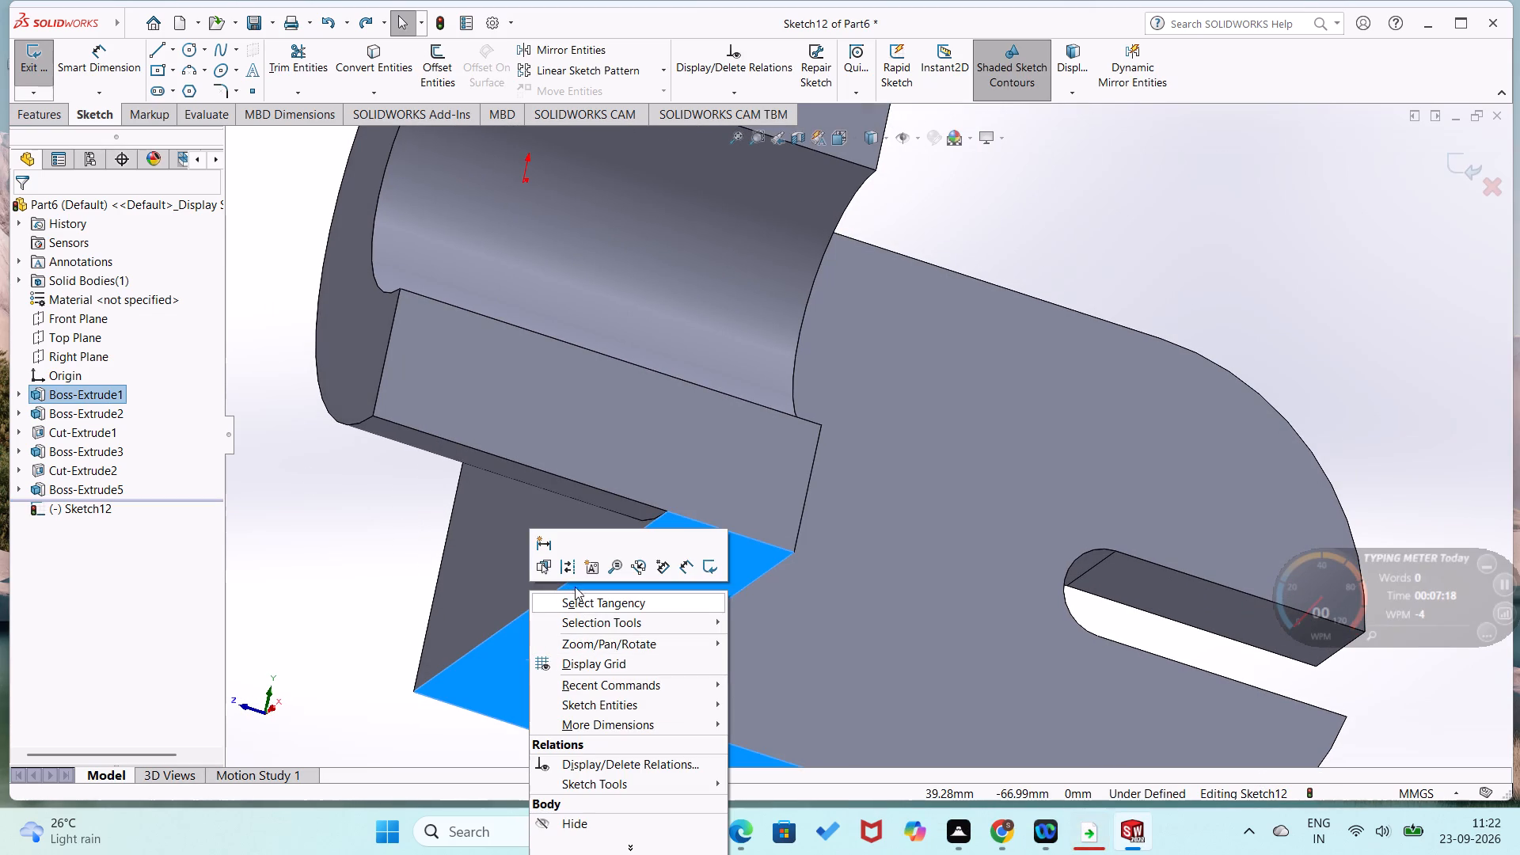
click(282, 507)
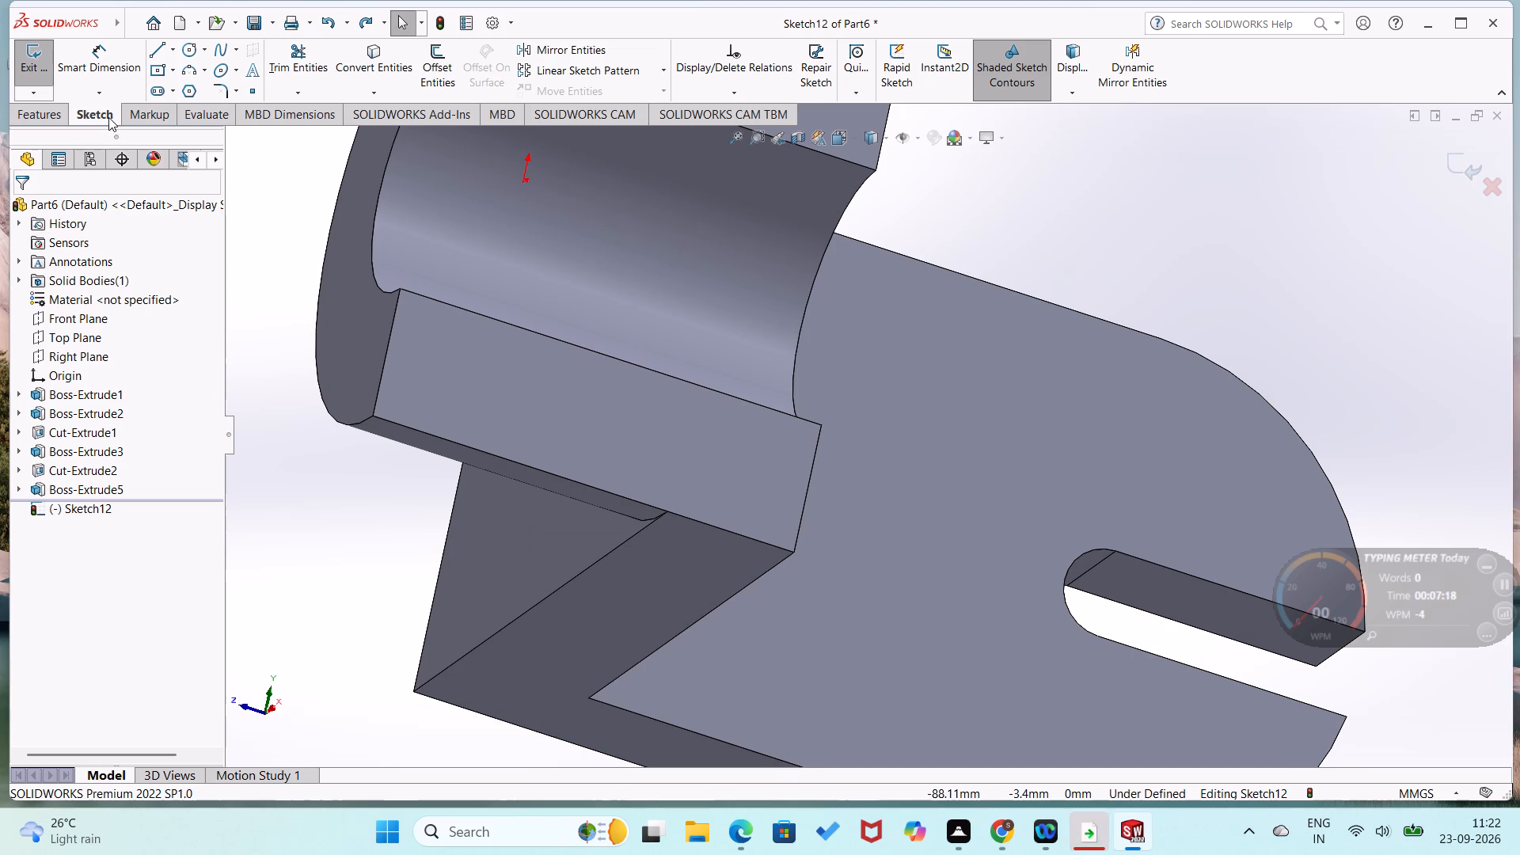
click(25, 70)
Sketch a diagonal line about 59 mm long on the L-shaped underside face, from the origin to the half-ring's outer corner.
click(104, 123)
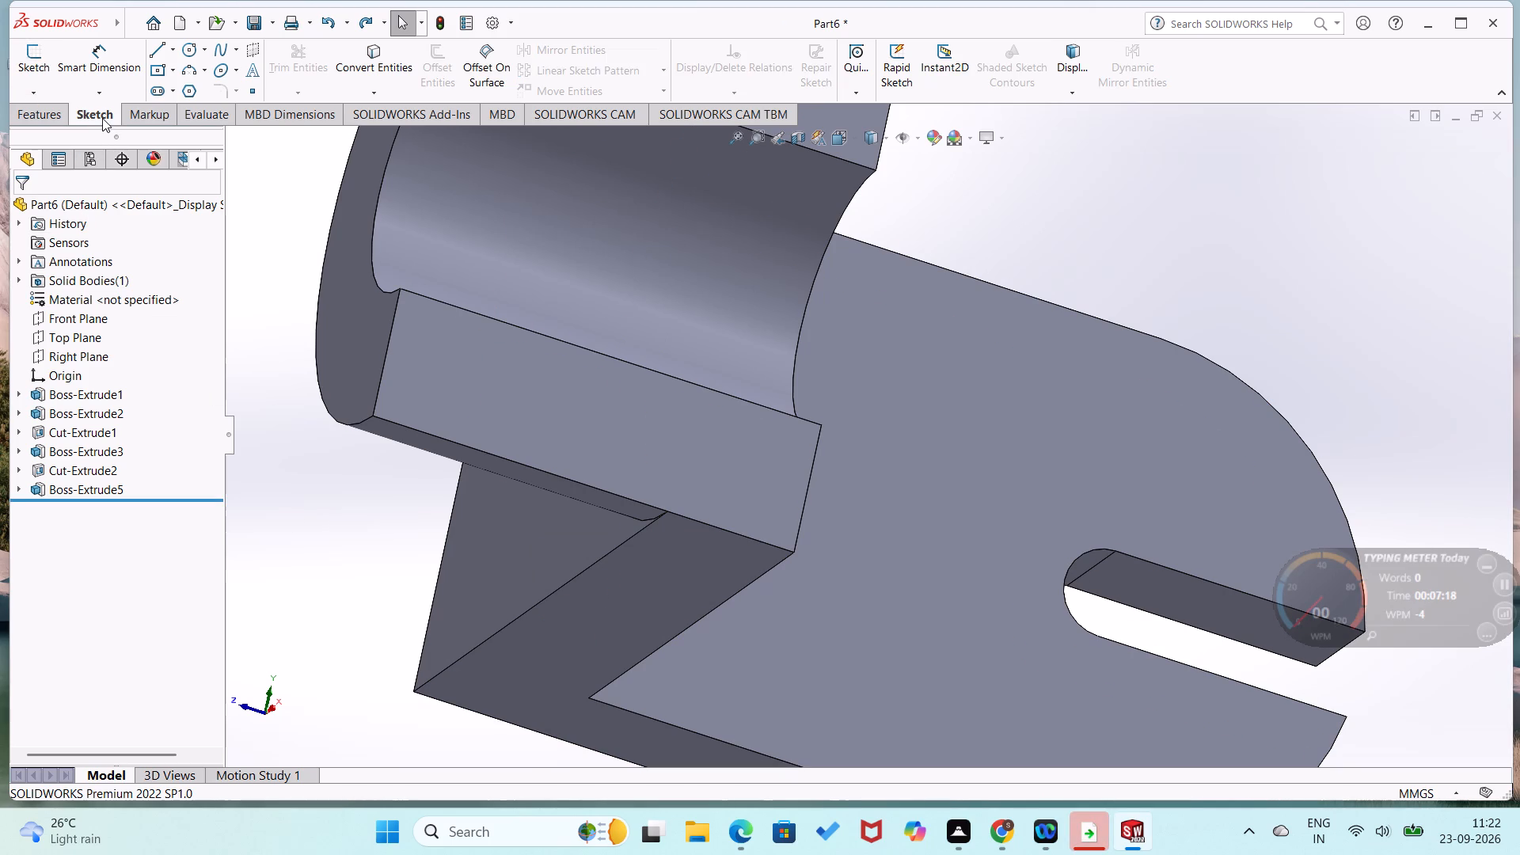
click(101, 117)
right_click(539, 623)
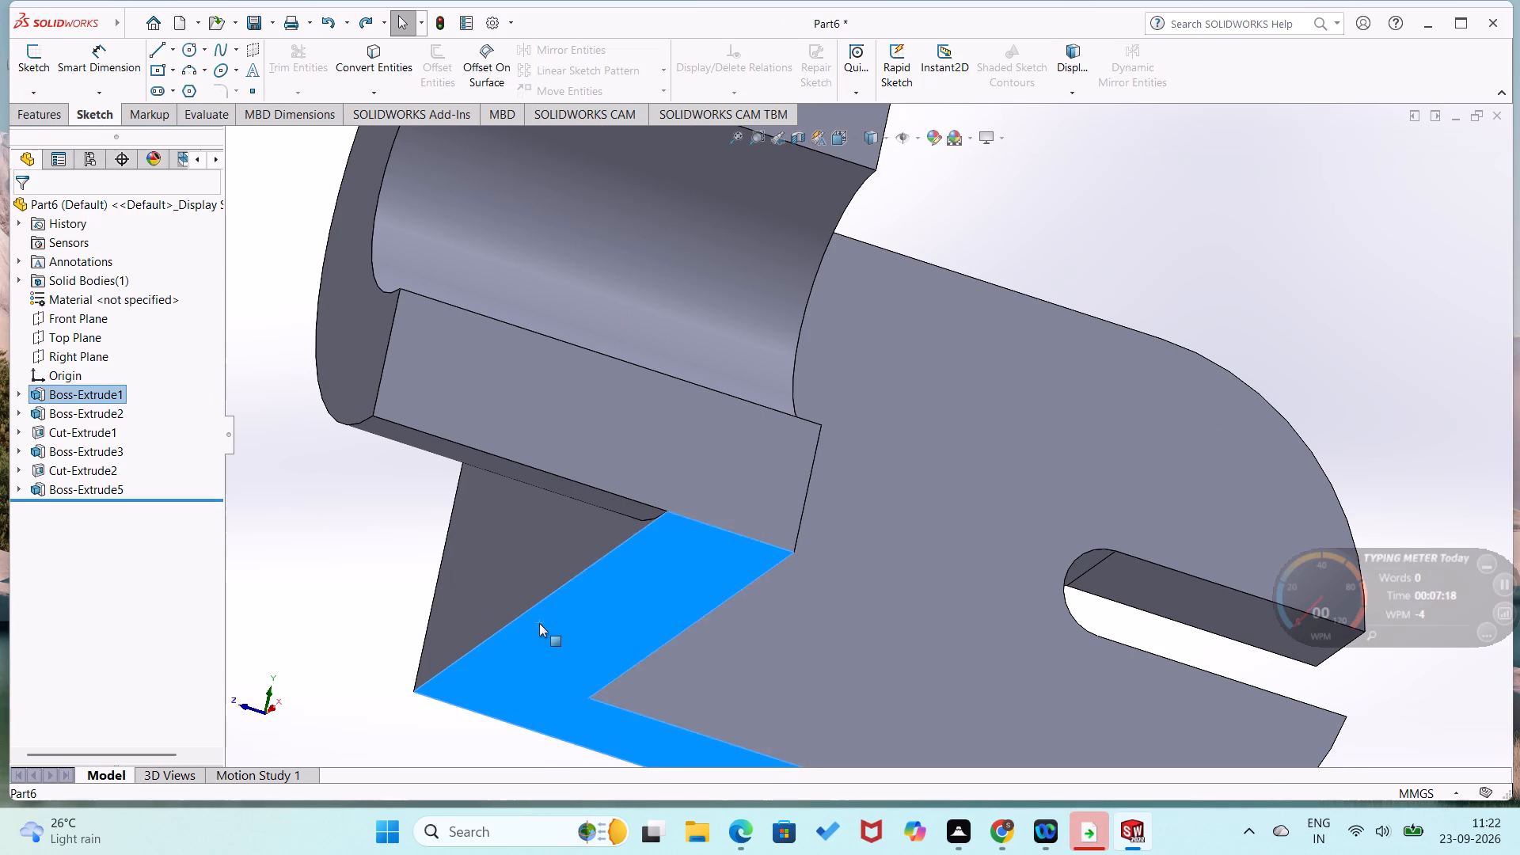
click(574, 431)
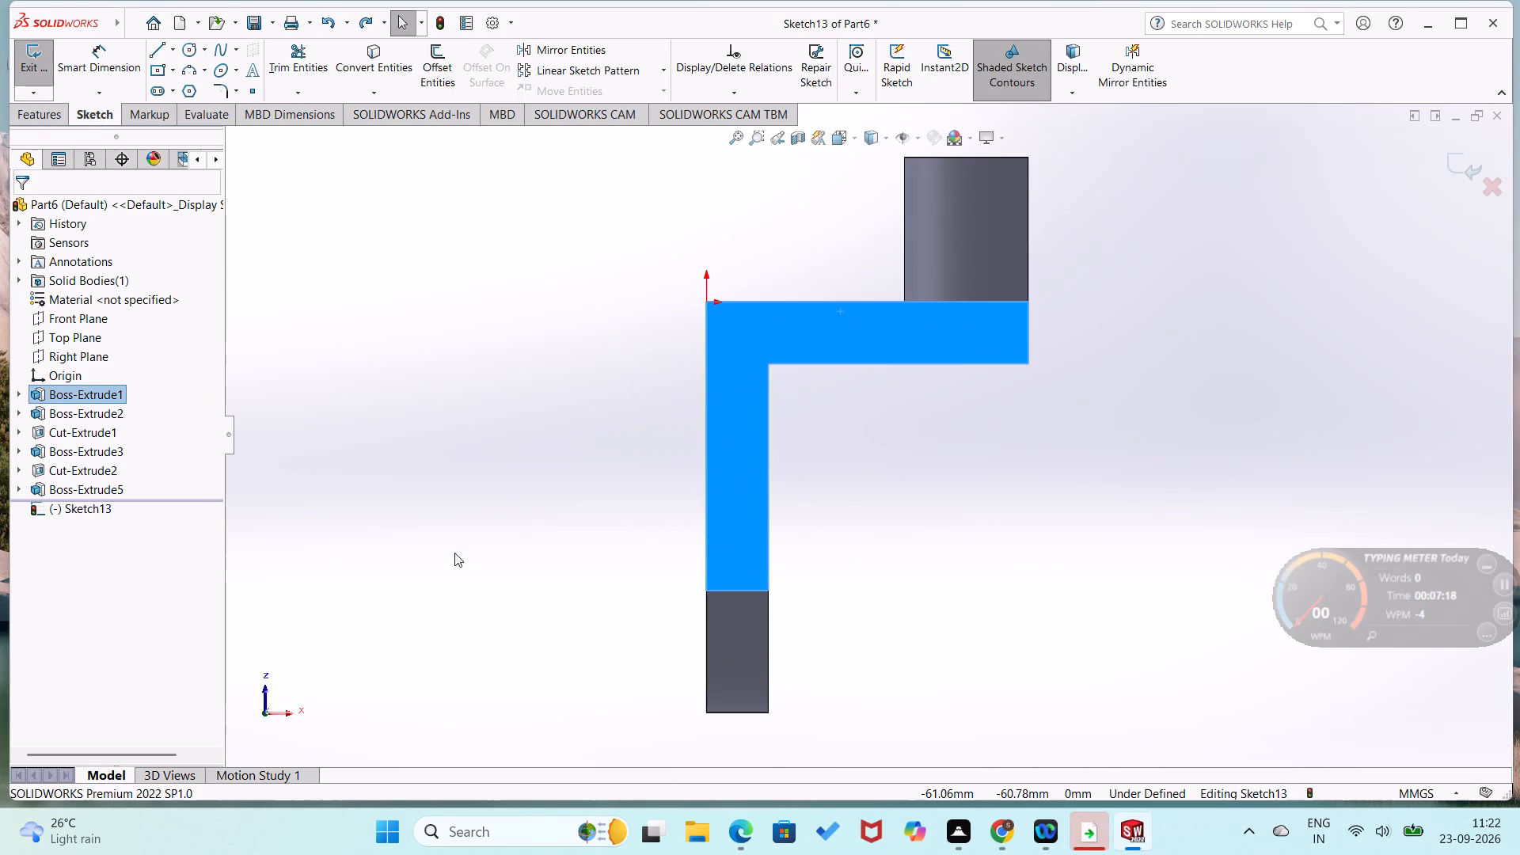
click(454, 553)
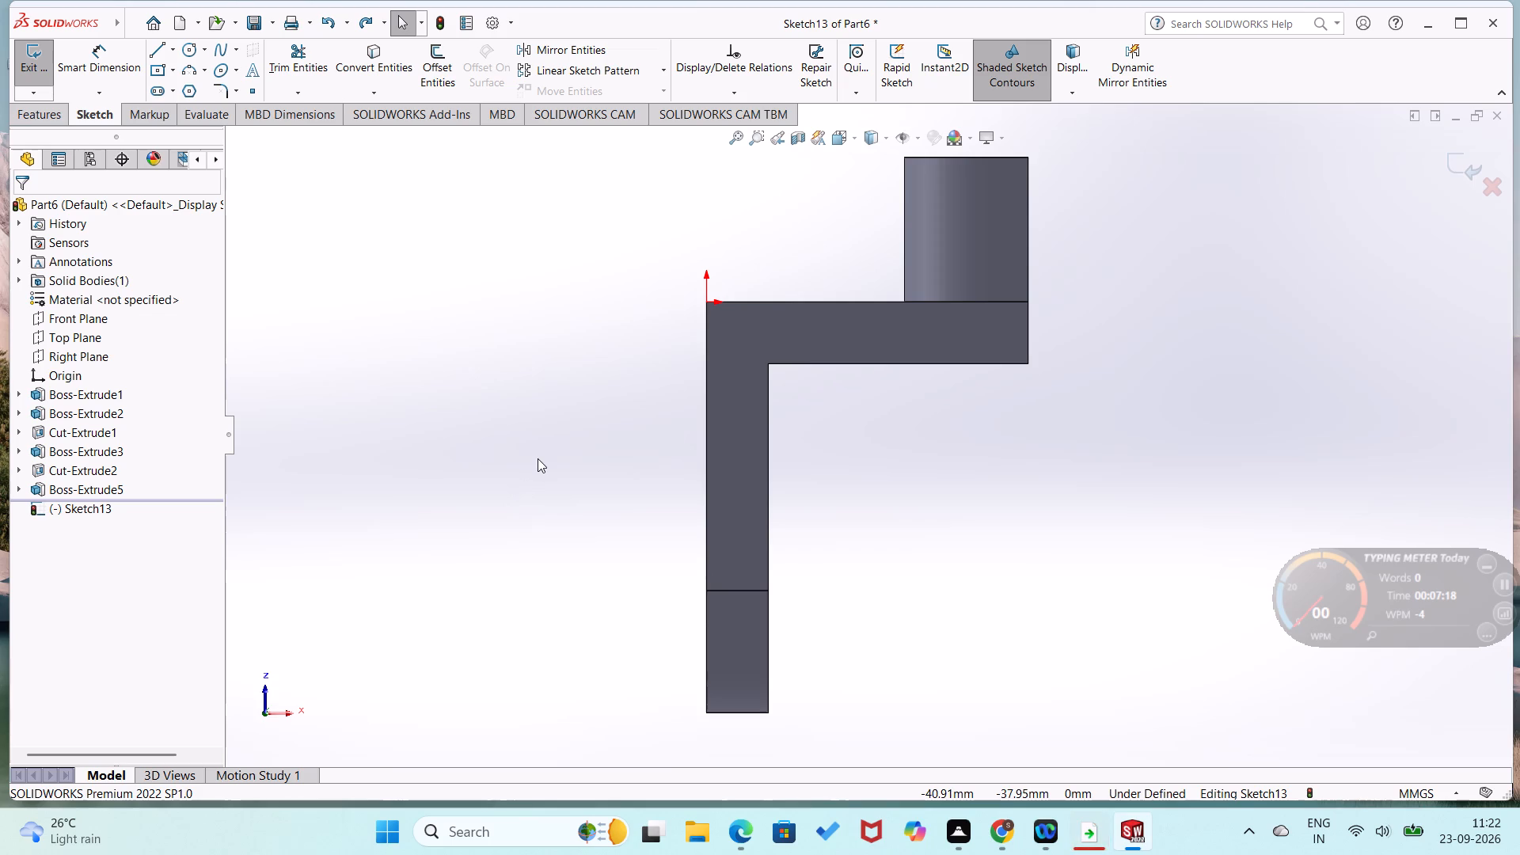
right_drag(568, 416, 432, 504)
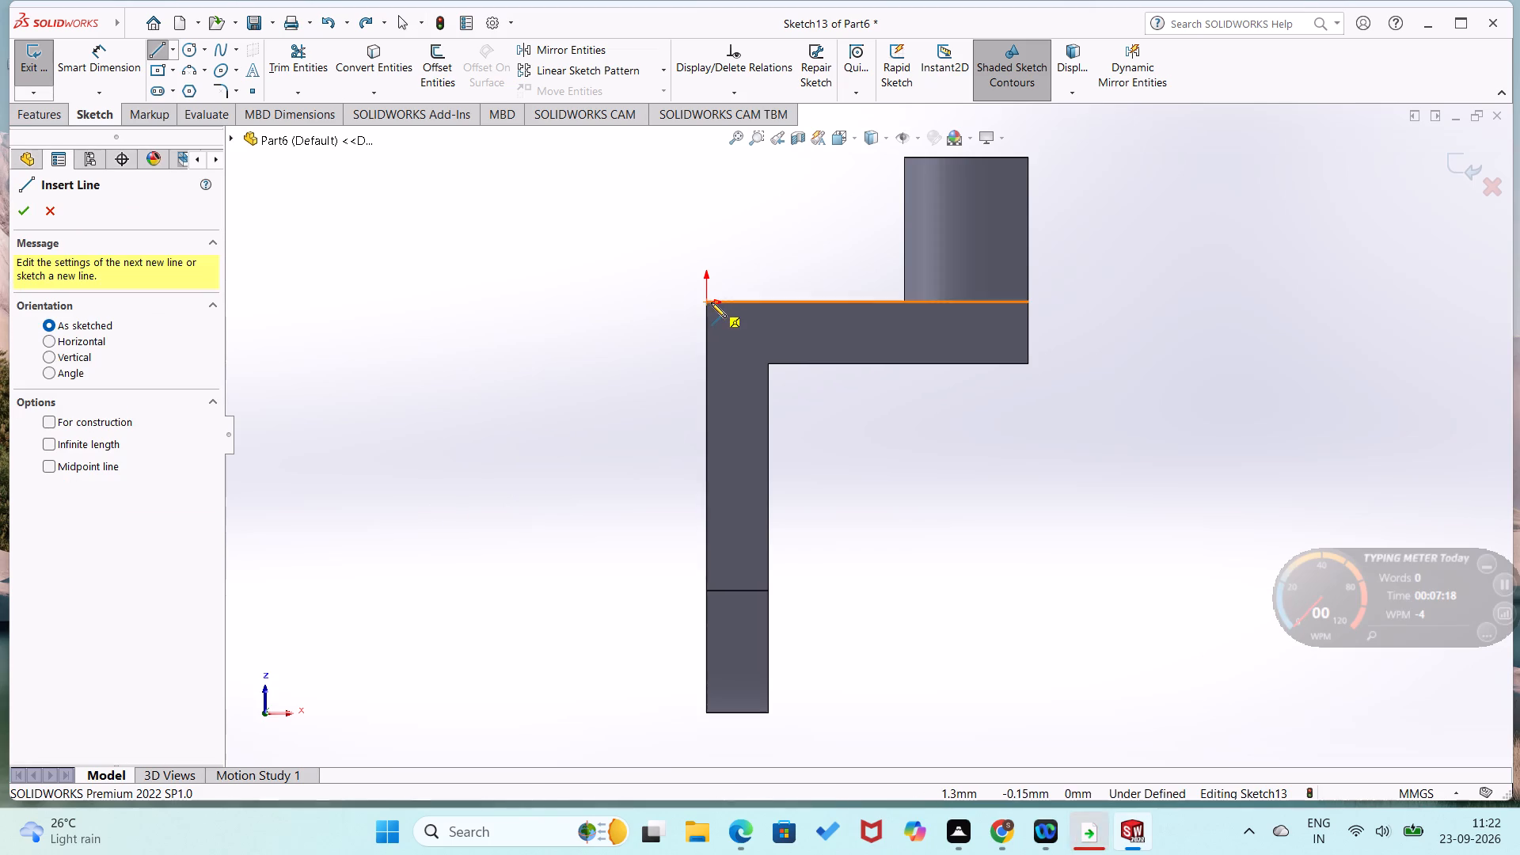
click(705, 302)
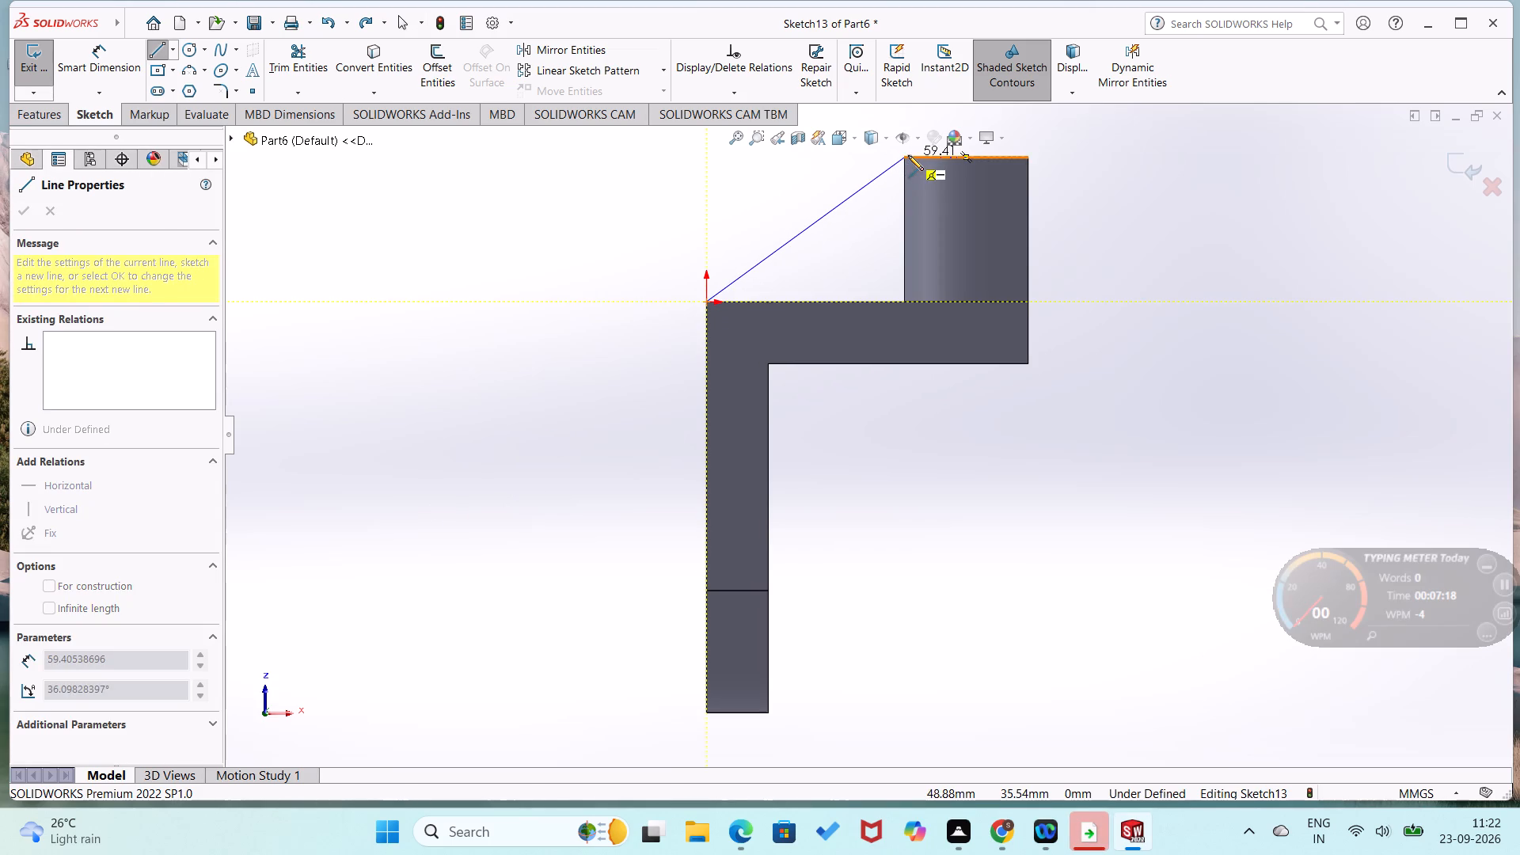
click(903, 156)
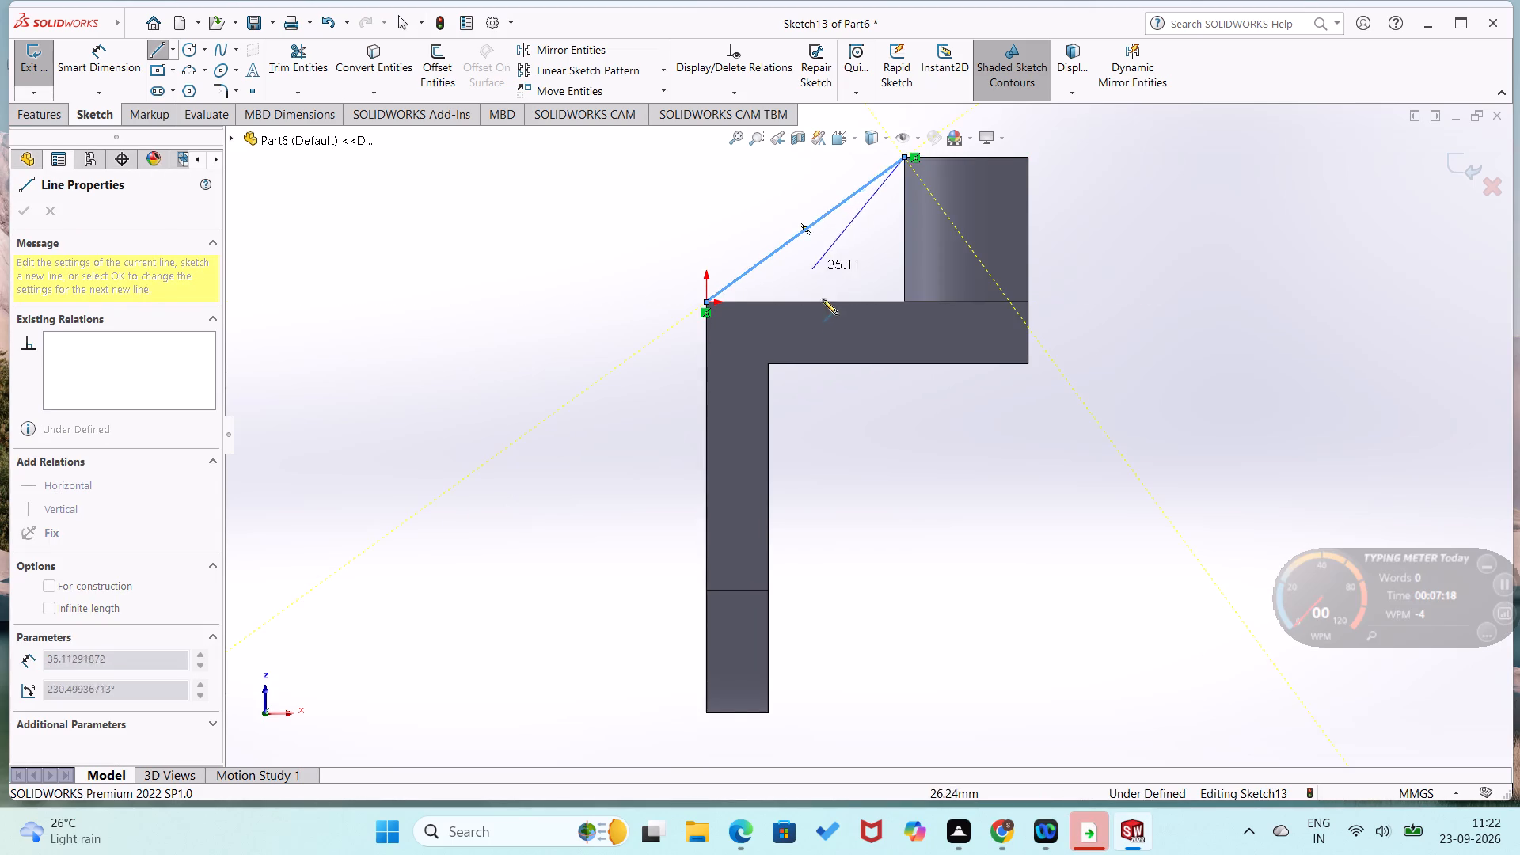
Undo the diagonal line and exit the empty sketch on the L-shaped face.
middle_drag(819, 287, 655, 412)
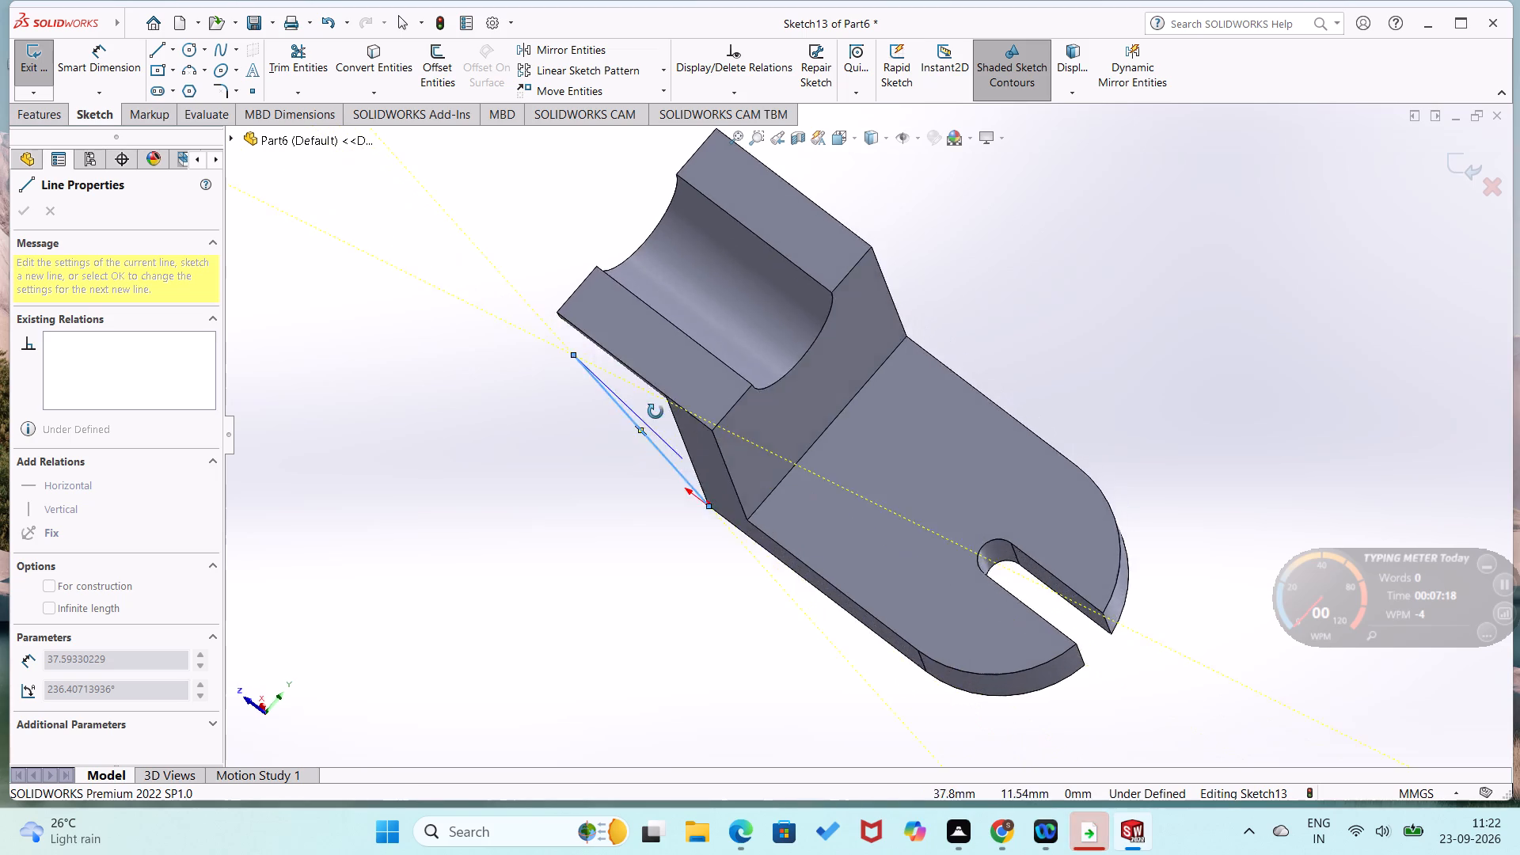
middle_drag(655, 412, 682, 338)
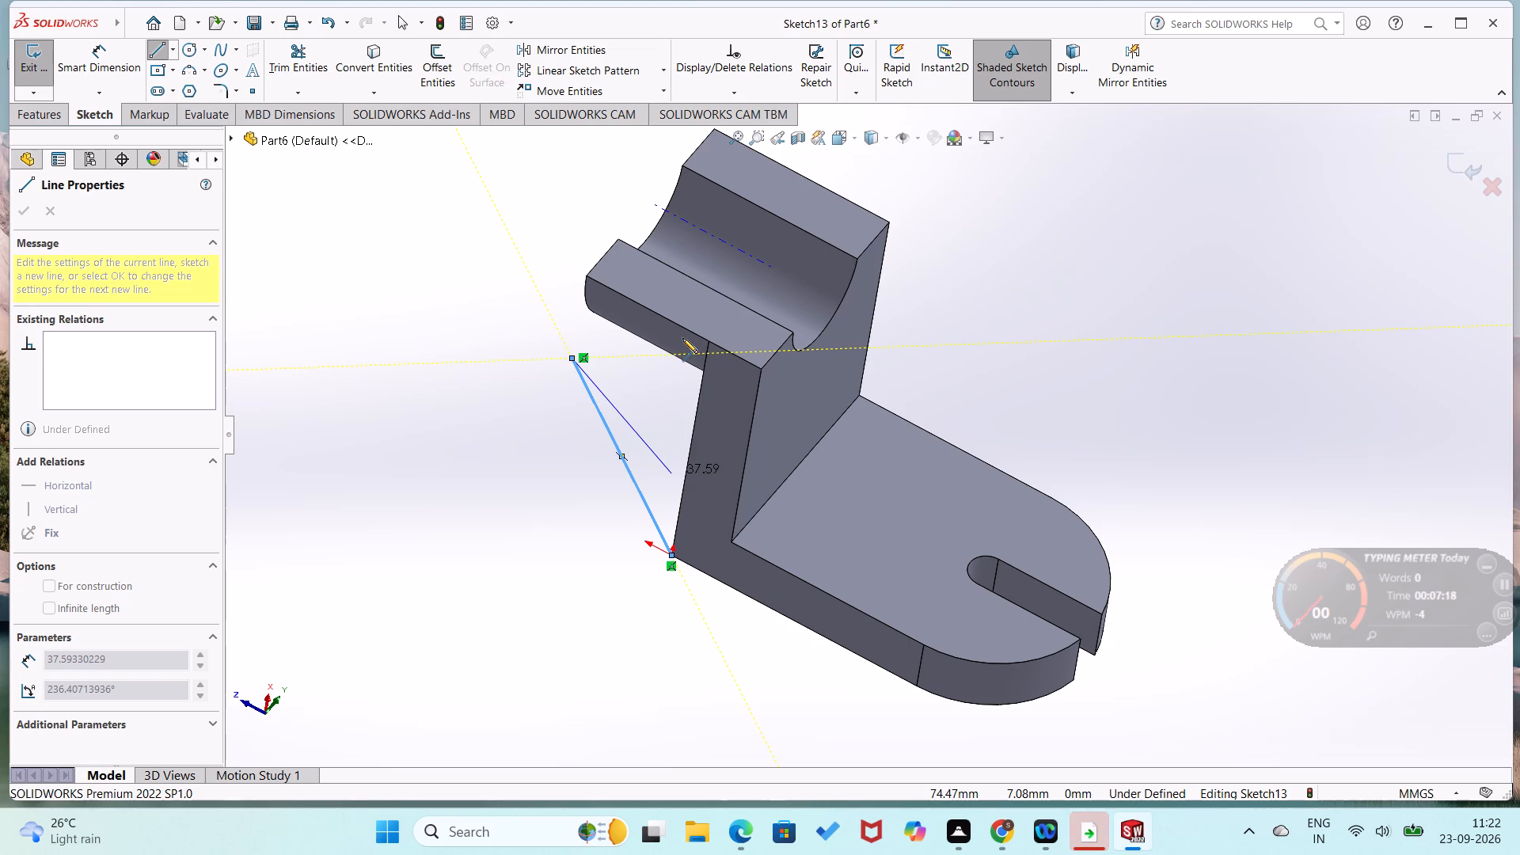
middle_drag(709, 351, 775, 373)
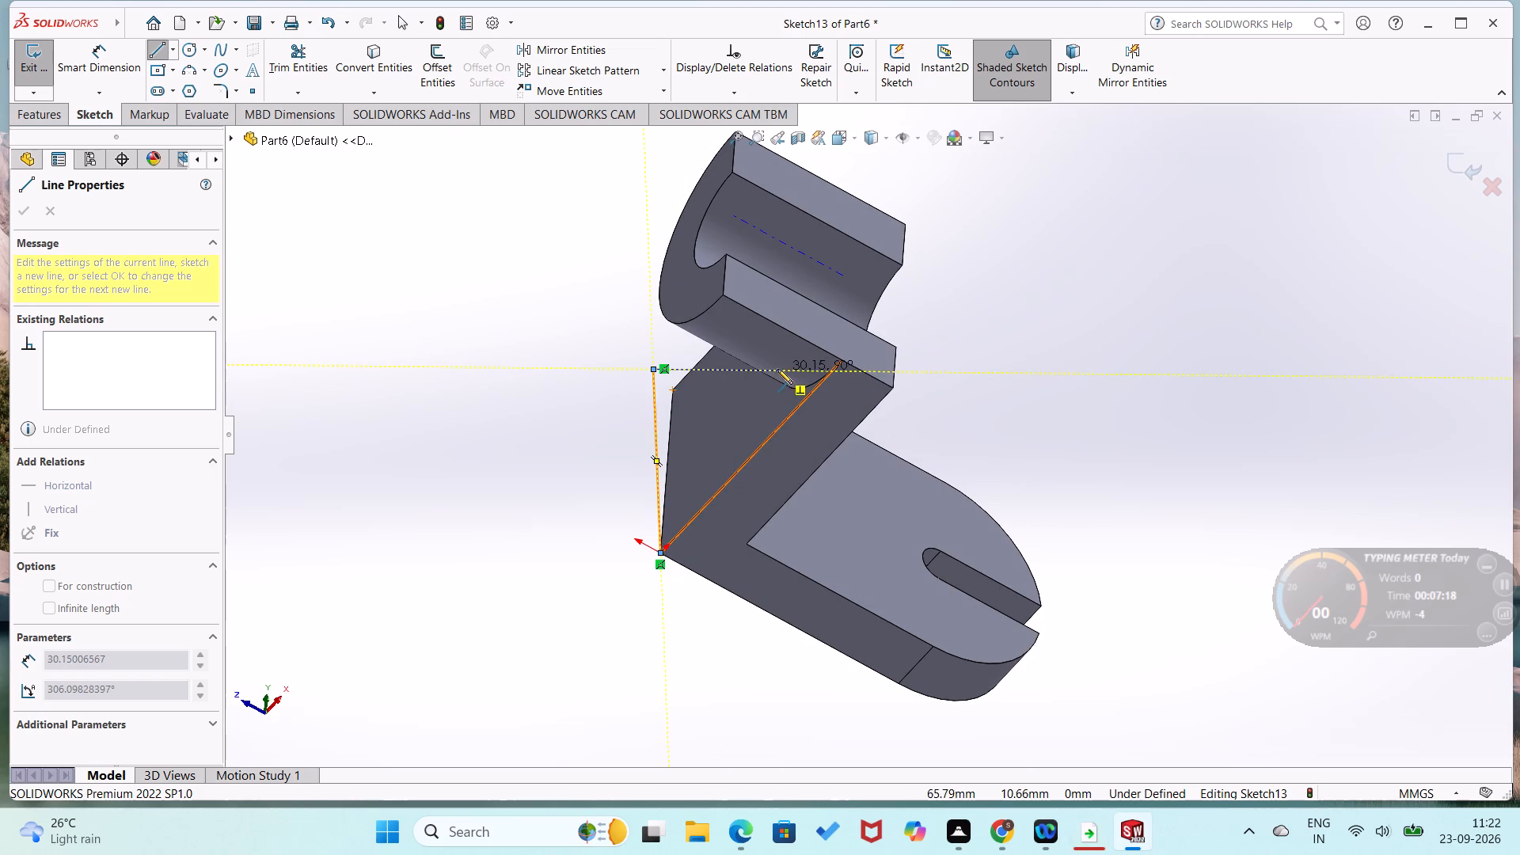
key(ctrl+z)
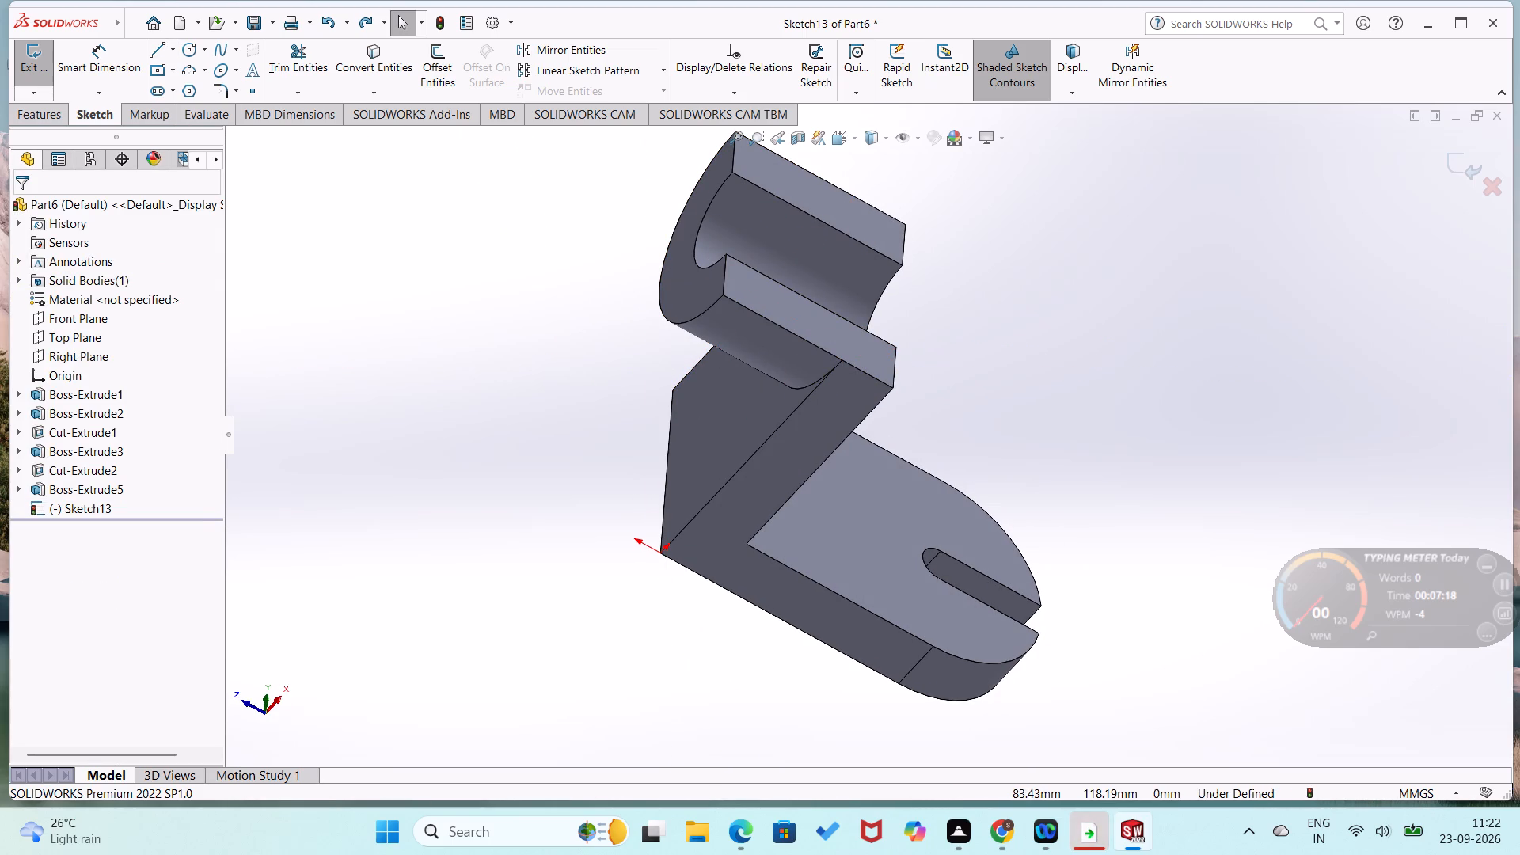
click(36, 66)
Create a reference plane offset 30 mm from the L-shaped underside face, flipped to pass through the body.
click(32, 116)
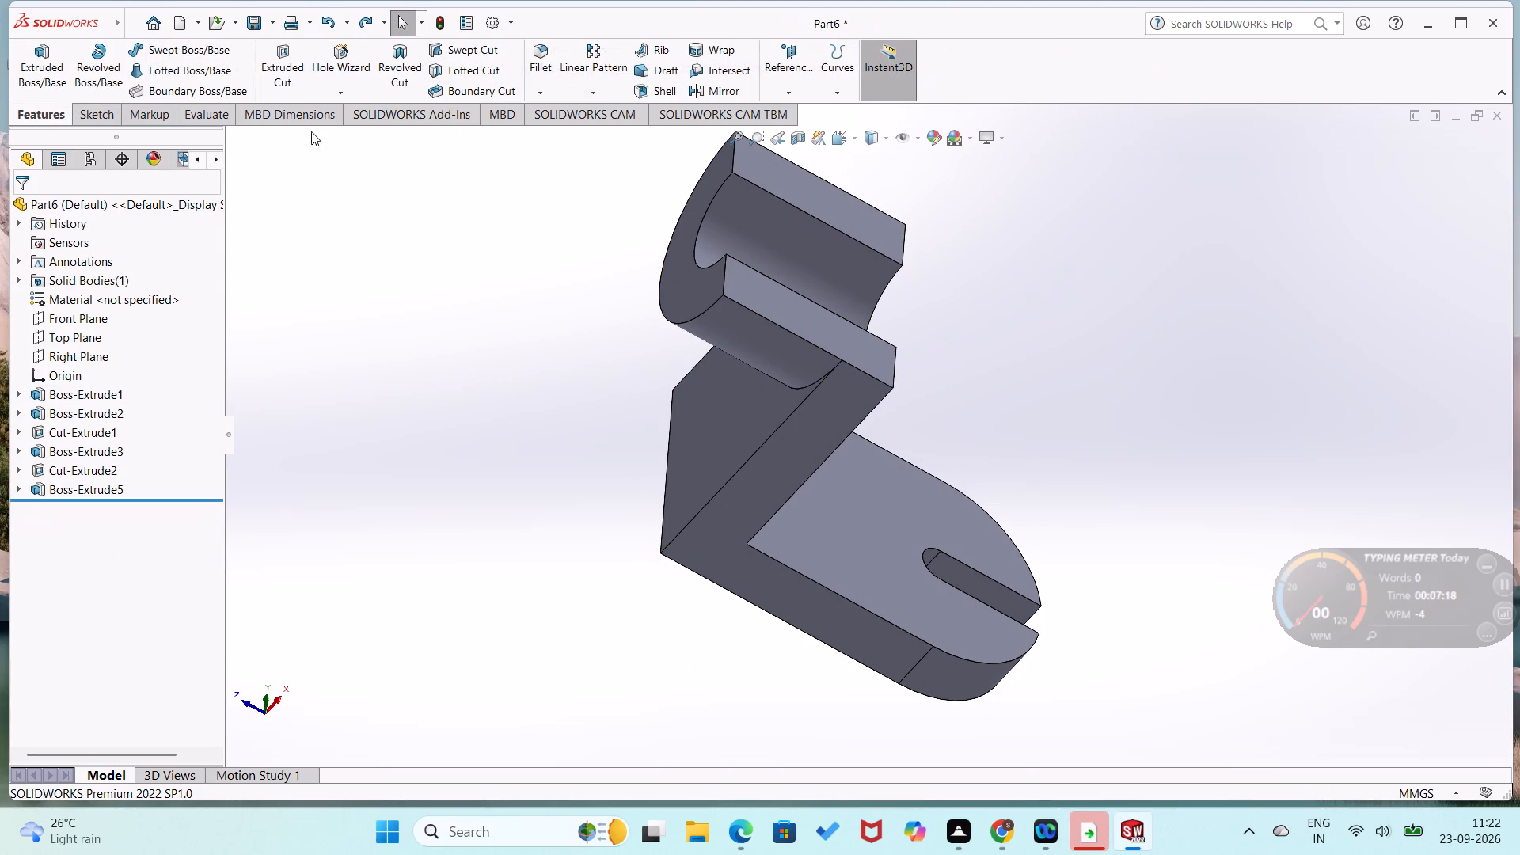
click(801, 98)
click(800, 120)
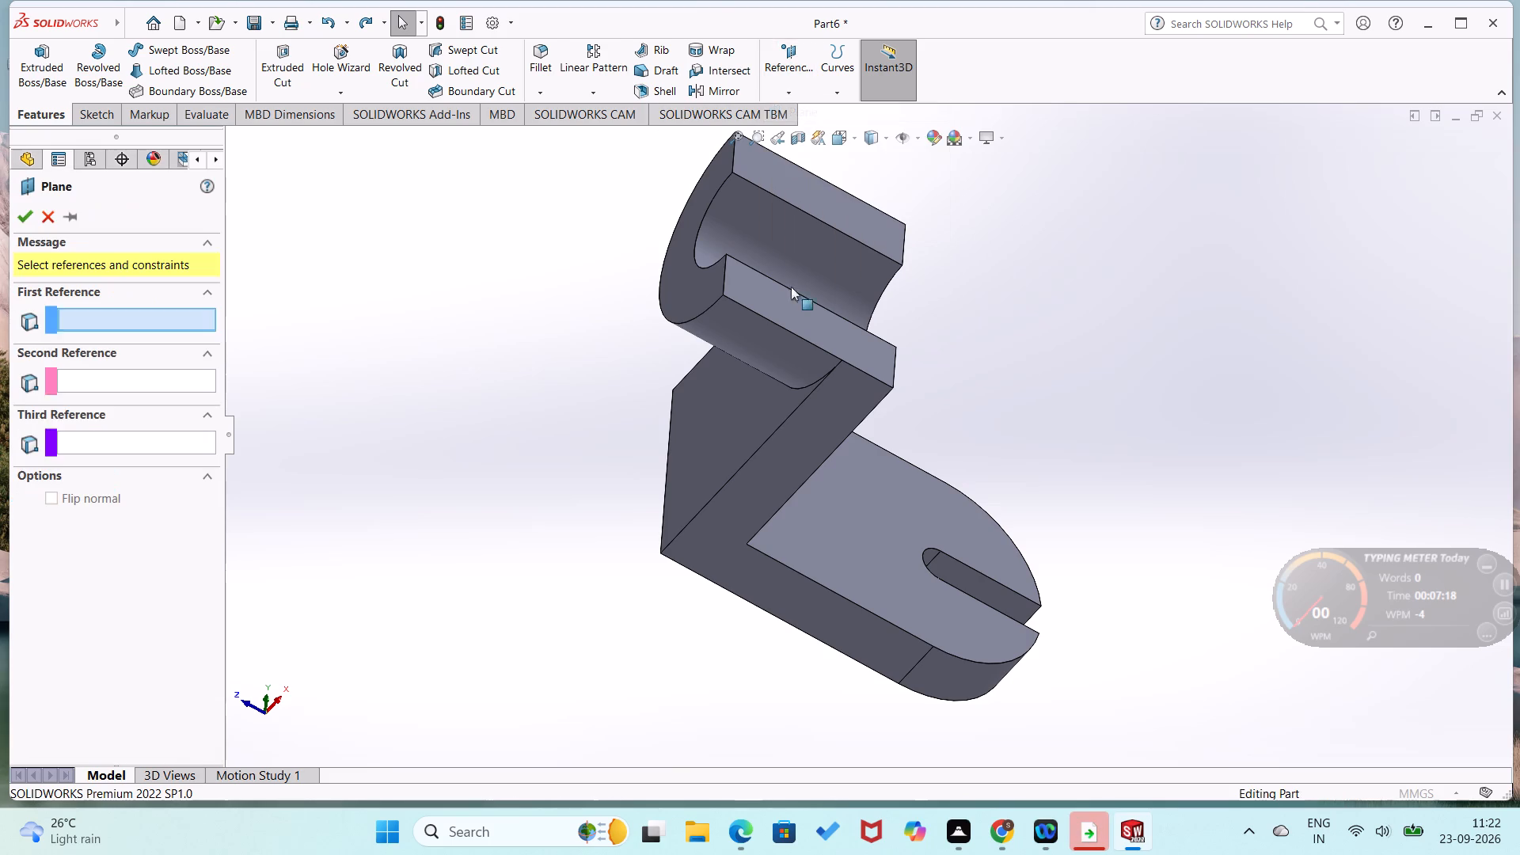
click(793, 437)
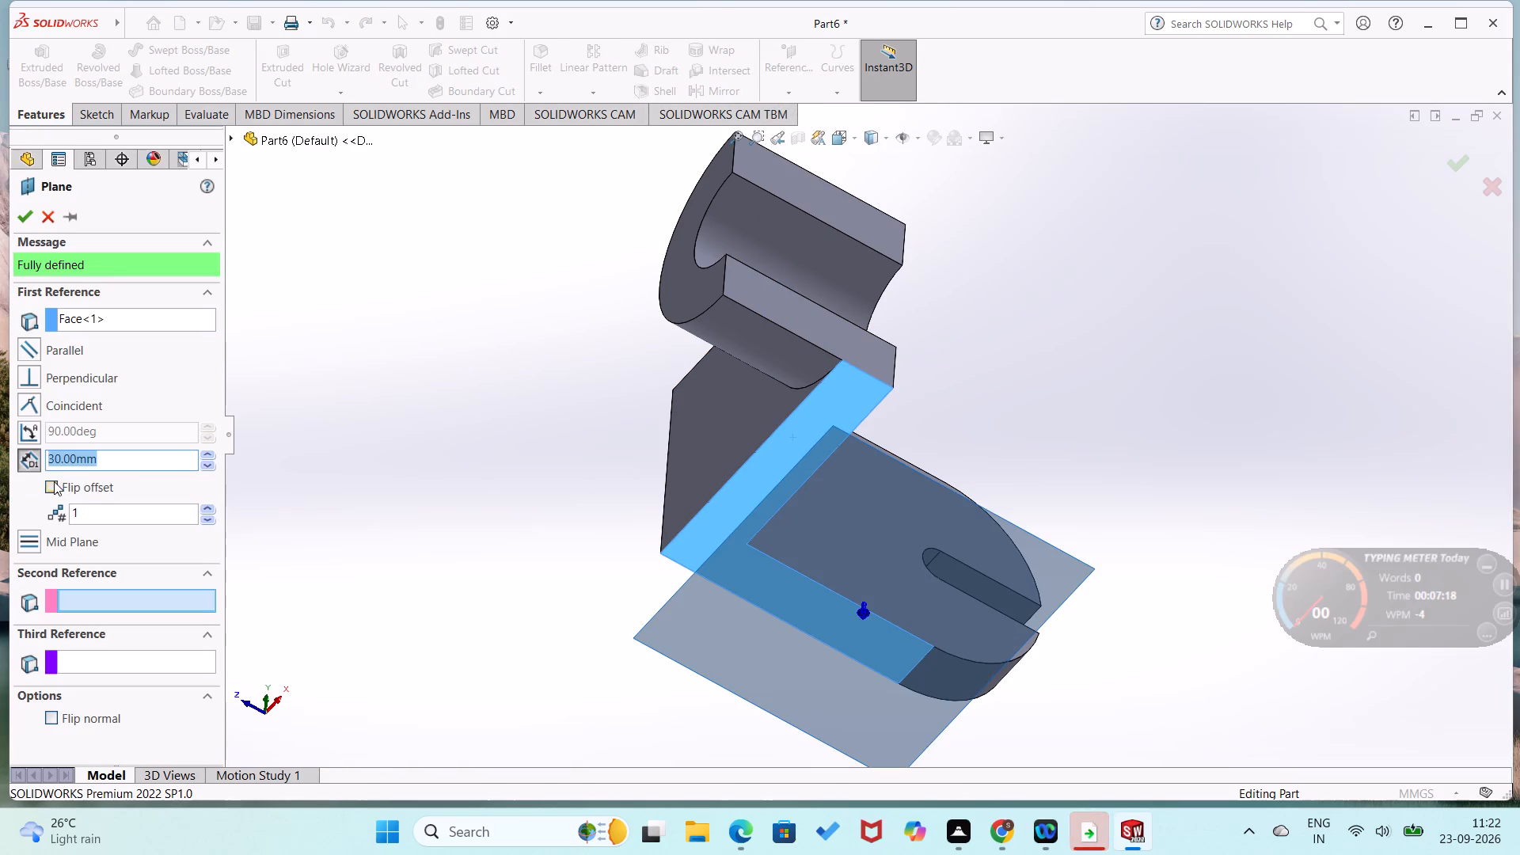
click(54, 481)
click(30, 215)
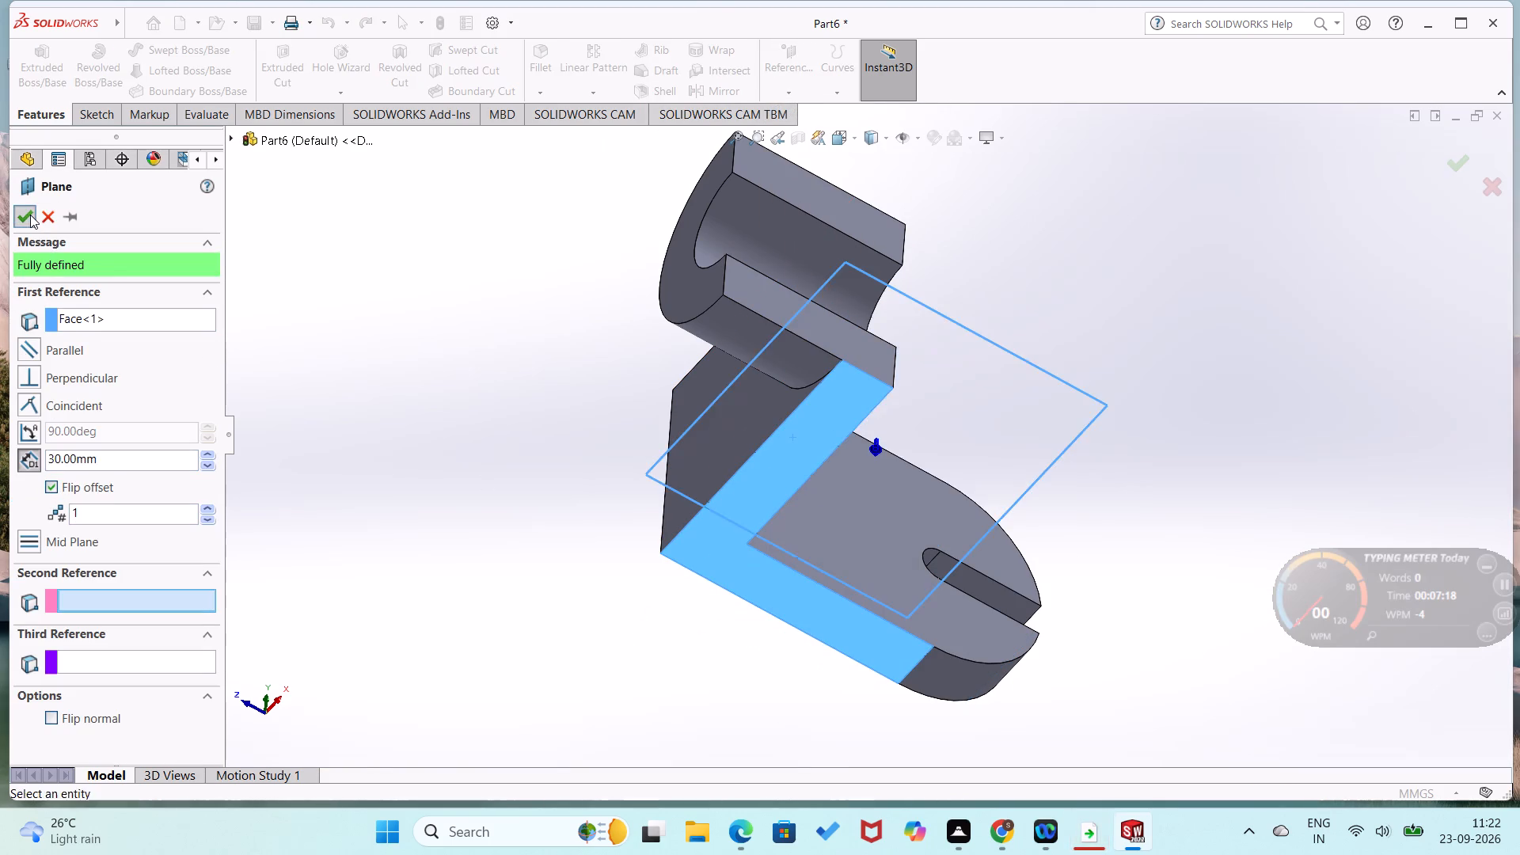
On the new offset plane, sketch a diagonal line about 59 mm long from the origin to the half-ring's outer corner.
click(846, 260)
click(846, 260)
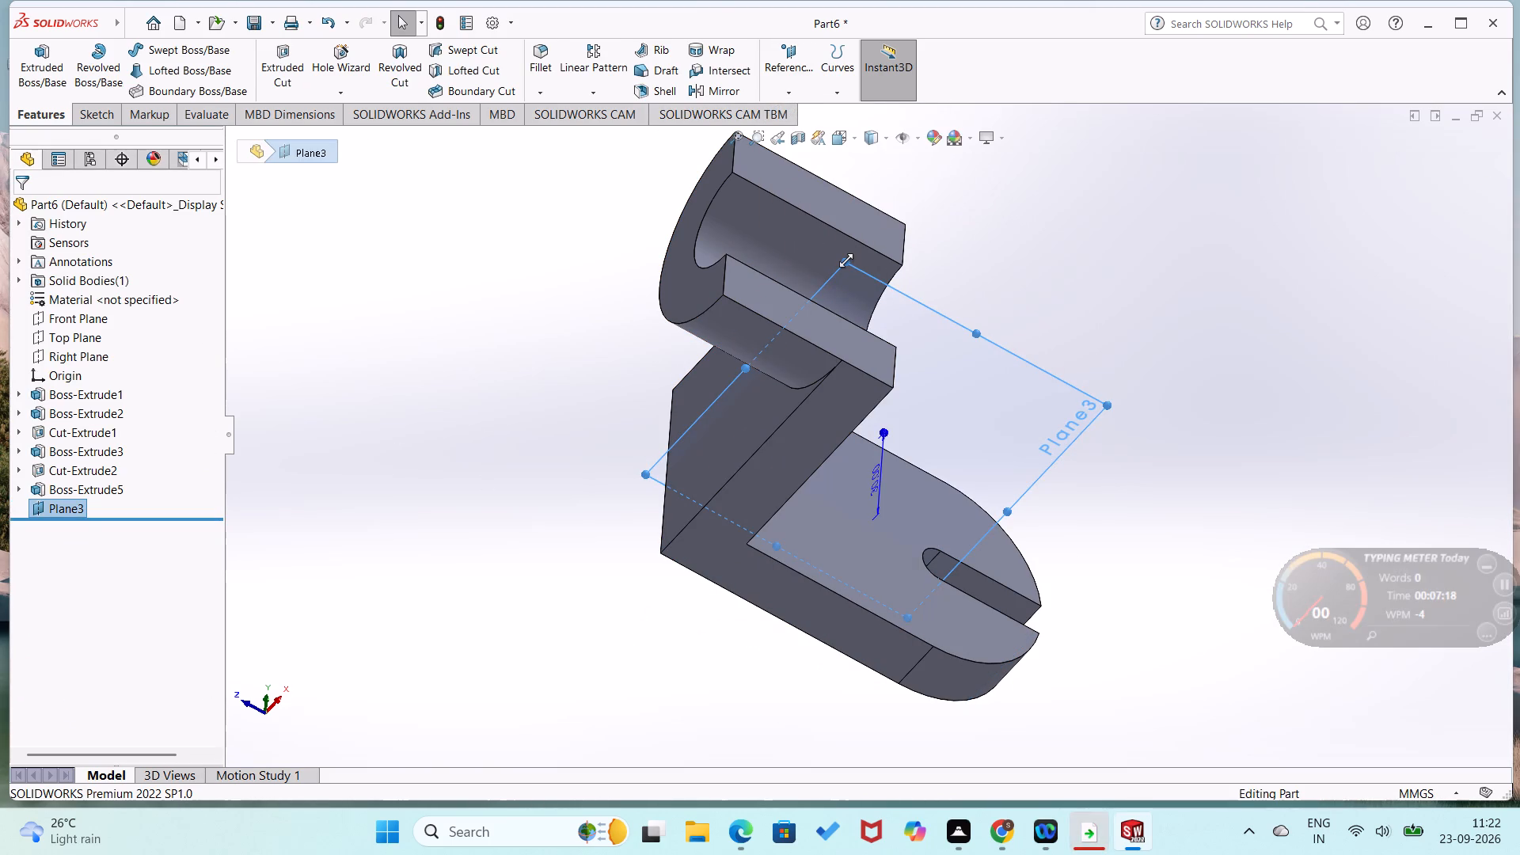
click(846, 260)
right_click(846, 260)
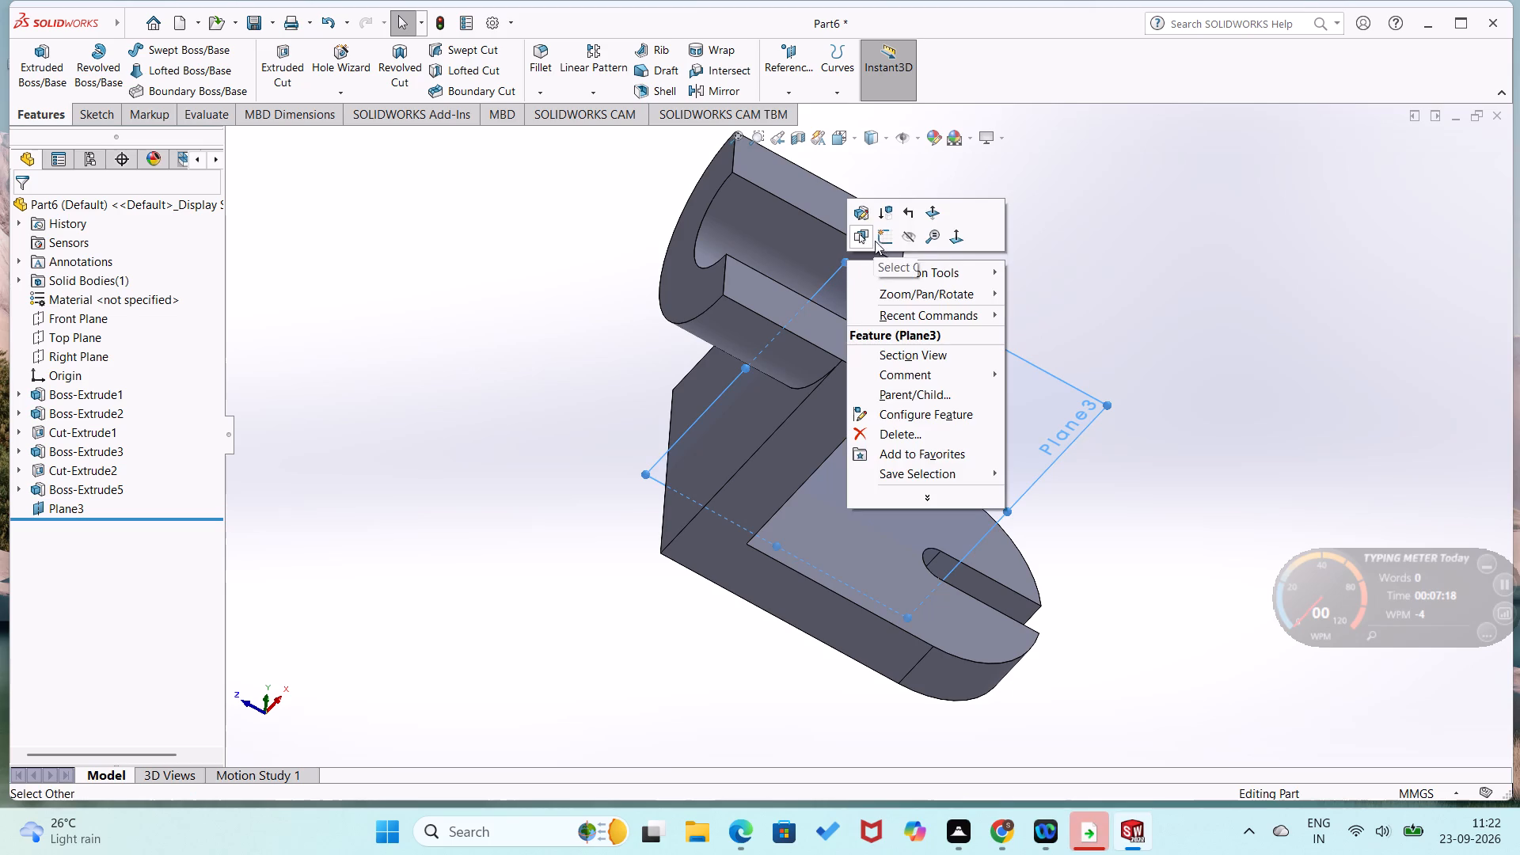
click(880, 237)
click(609, 460)
right_drag(692, 414, 542, 498)
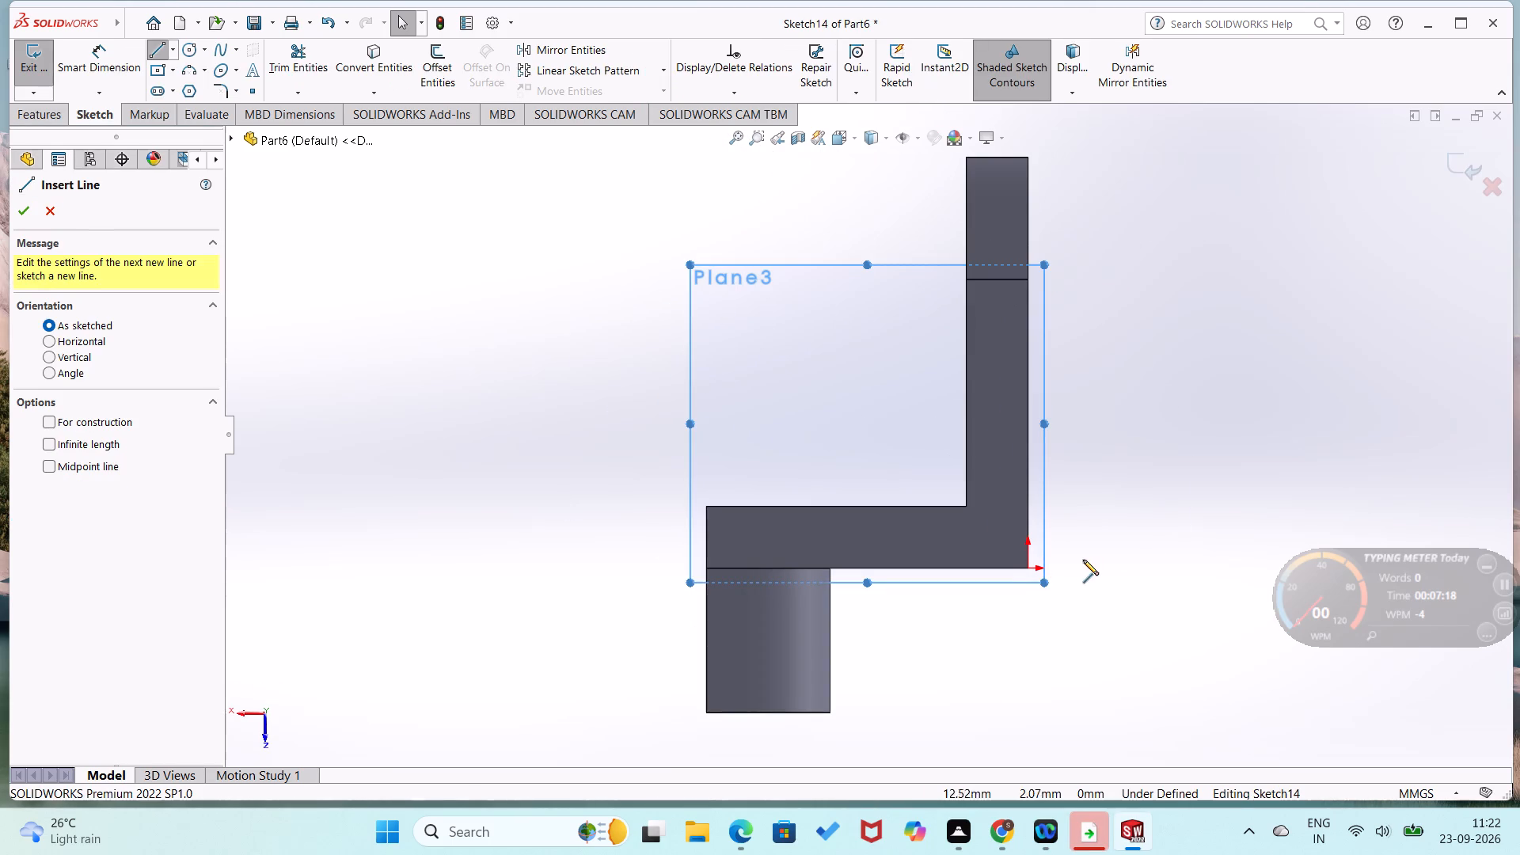
click(1029, 571)
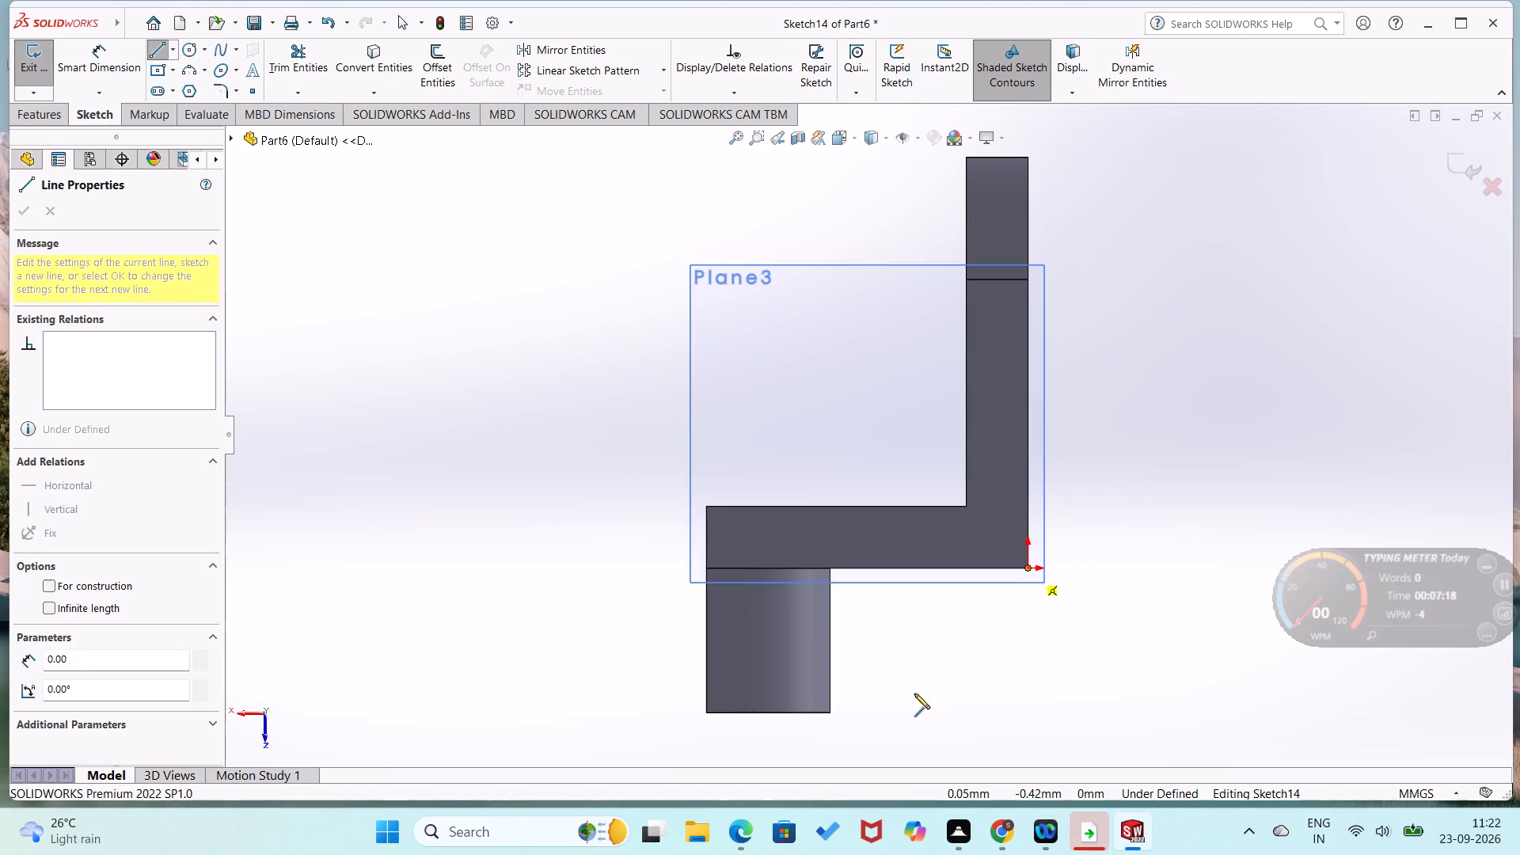
click(829, 712)
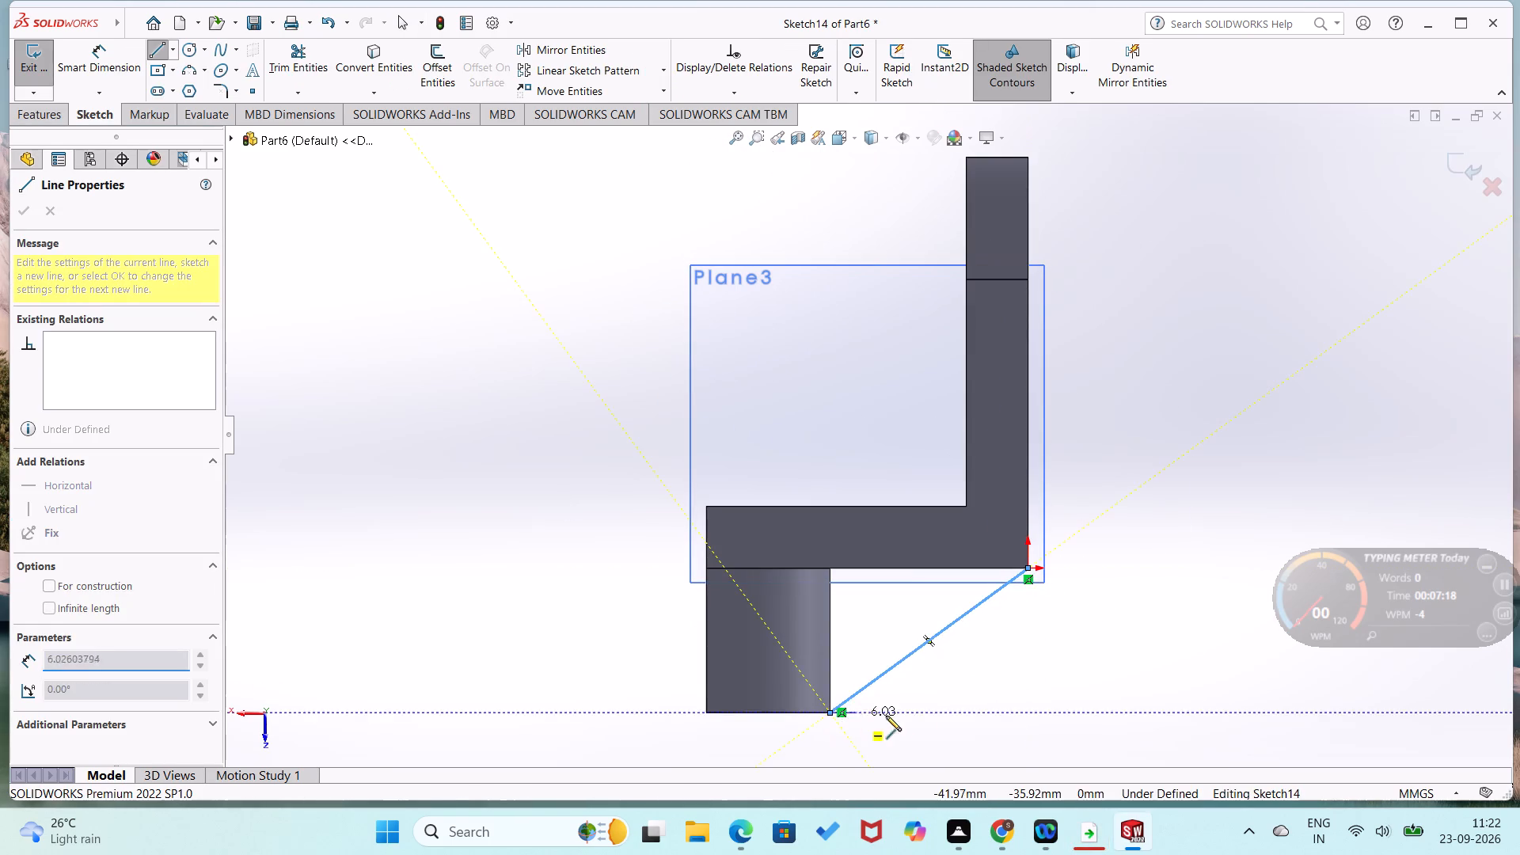
Dimension the diagonal line's length and set it to 60 mm.
right_drag(921, 709, 907, 564)
click(909, 655)
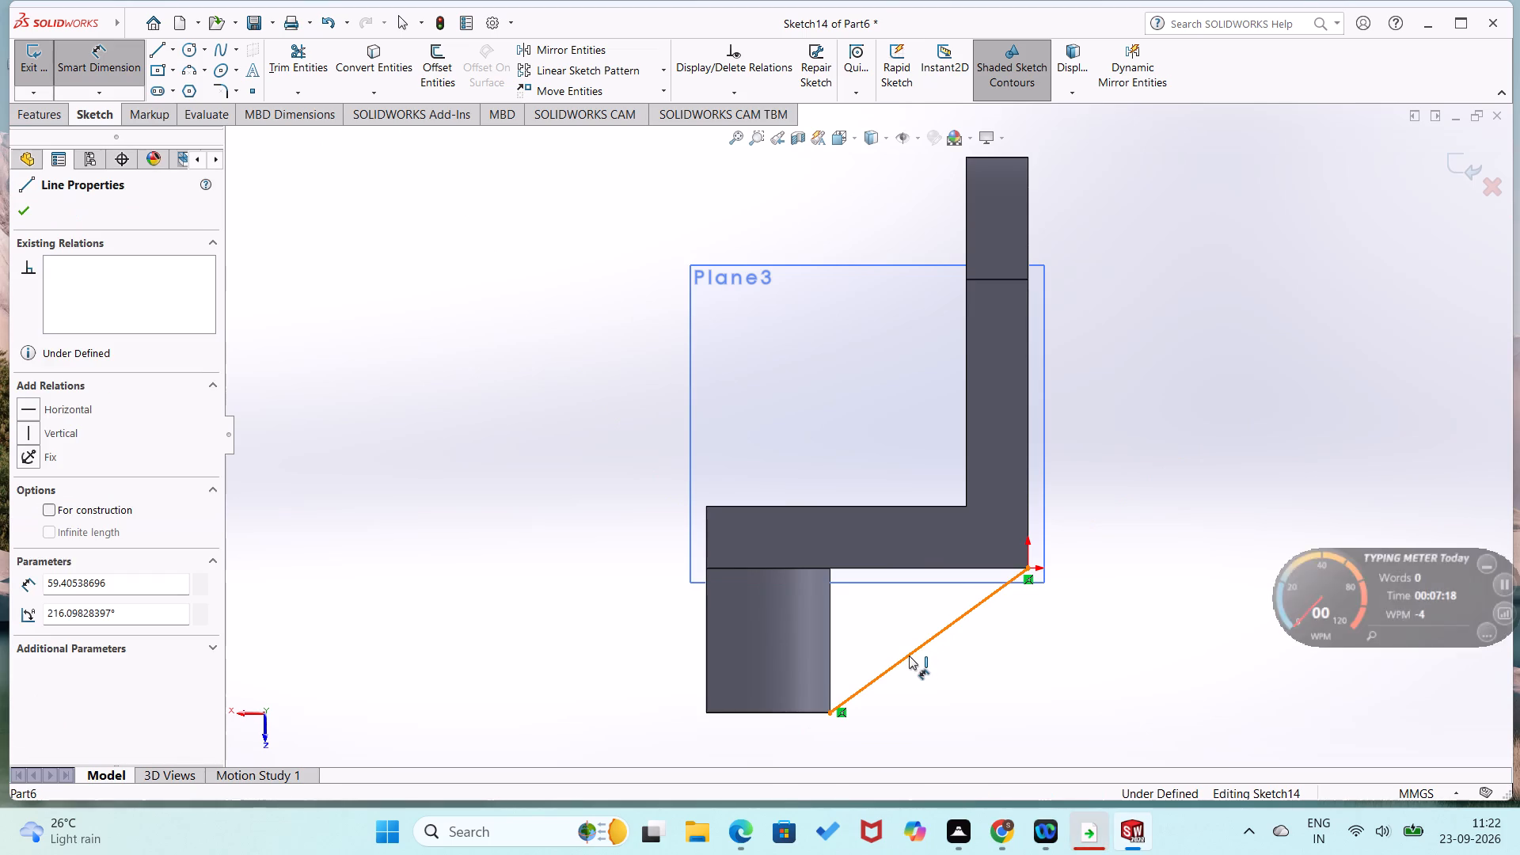
click(920, 671)
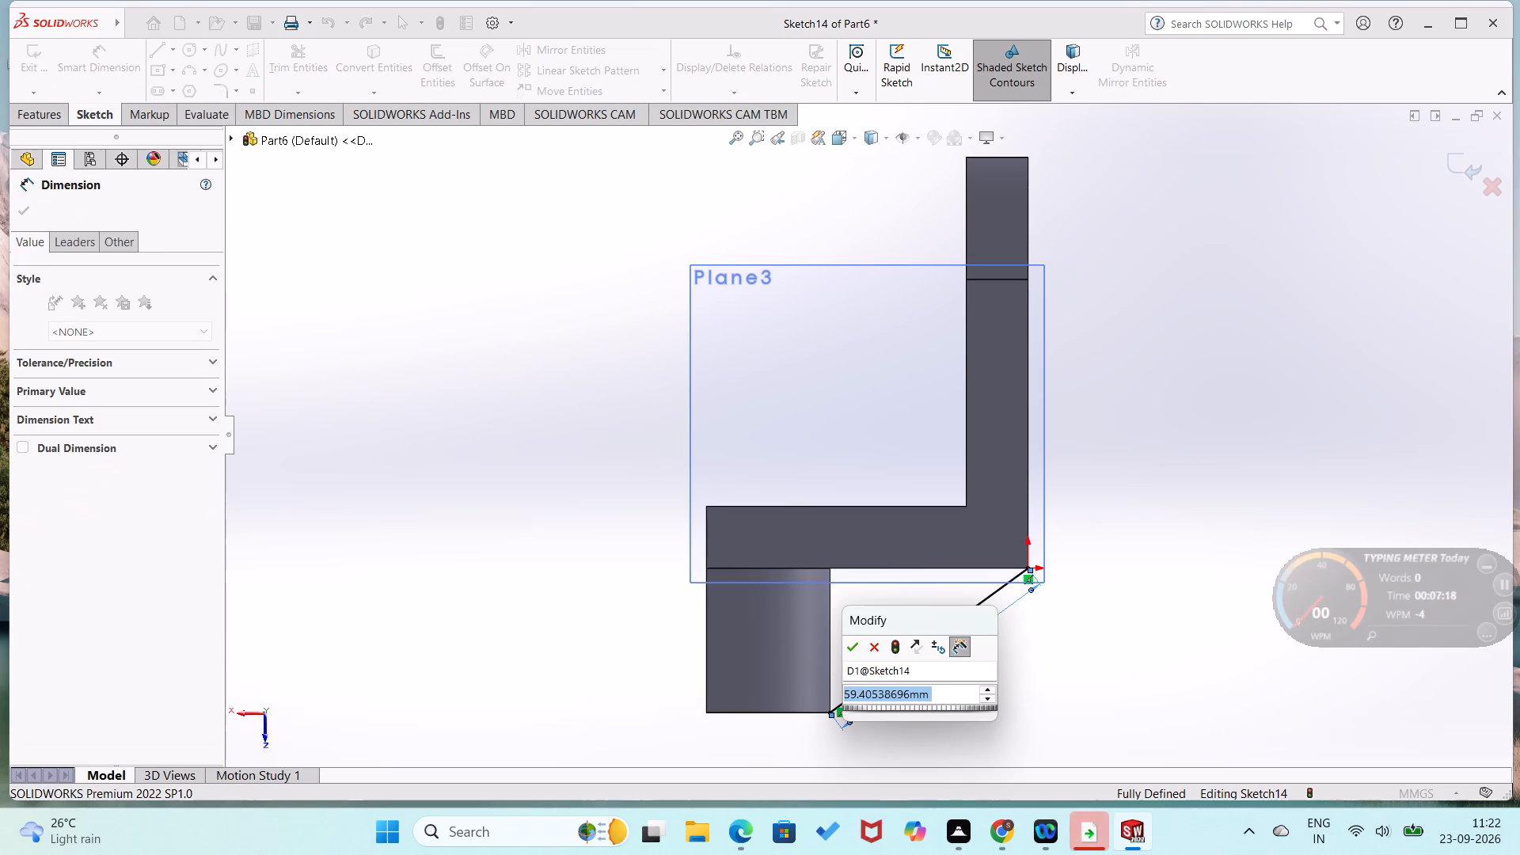
text(60)
key(Return)
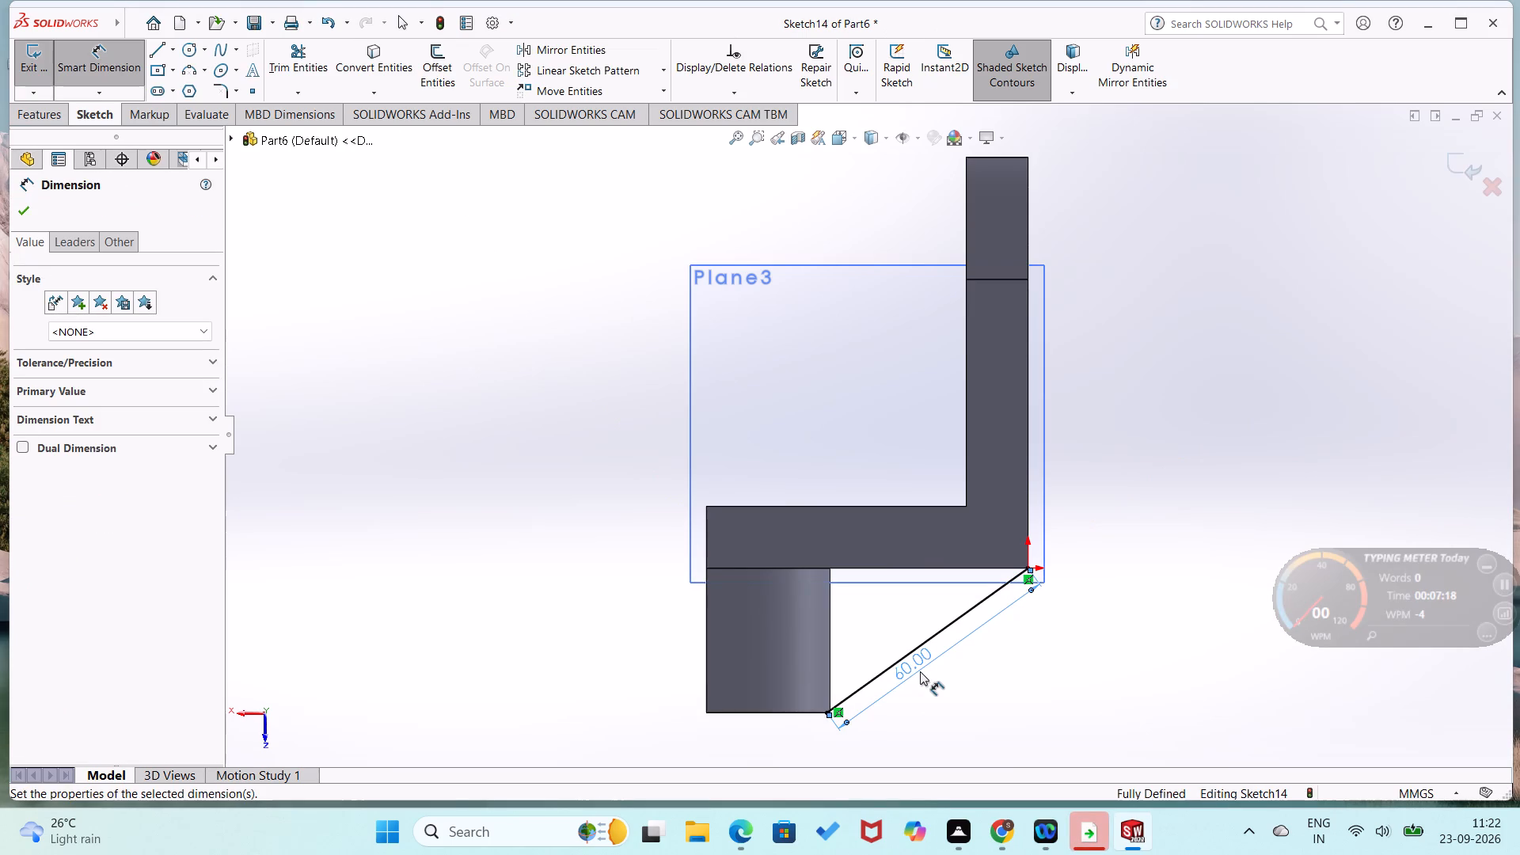
scroll(819, 667, down, 7)
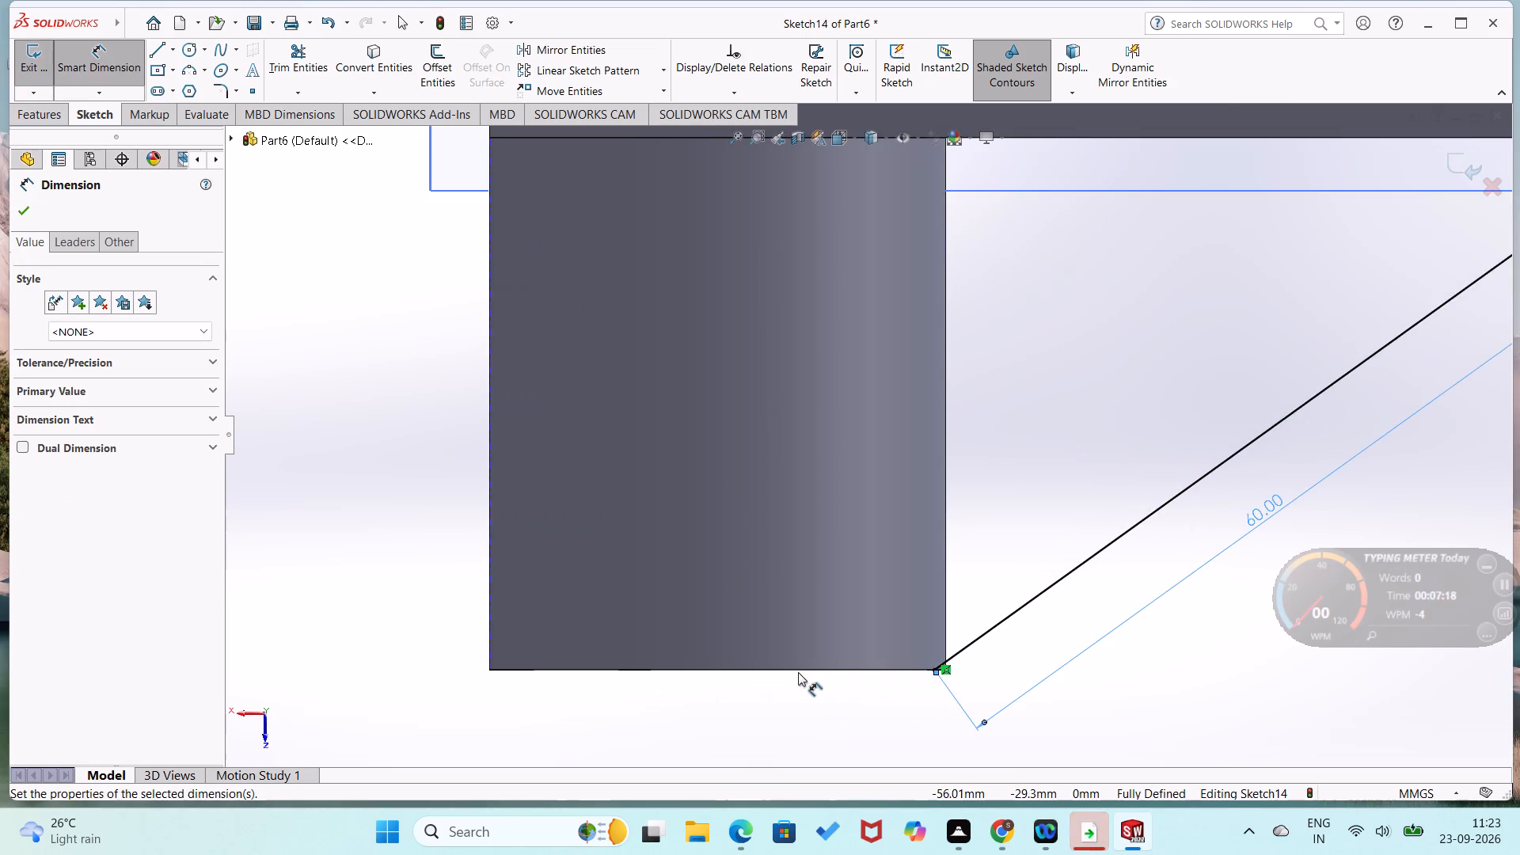
scroll(798, 672, down, 2)
scroll(796, 672, up, 6)
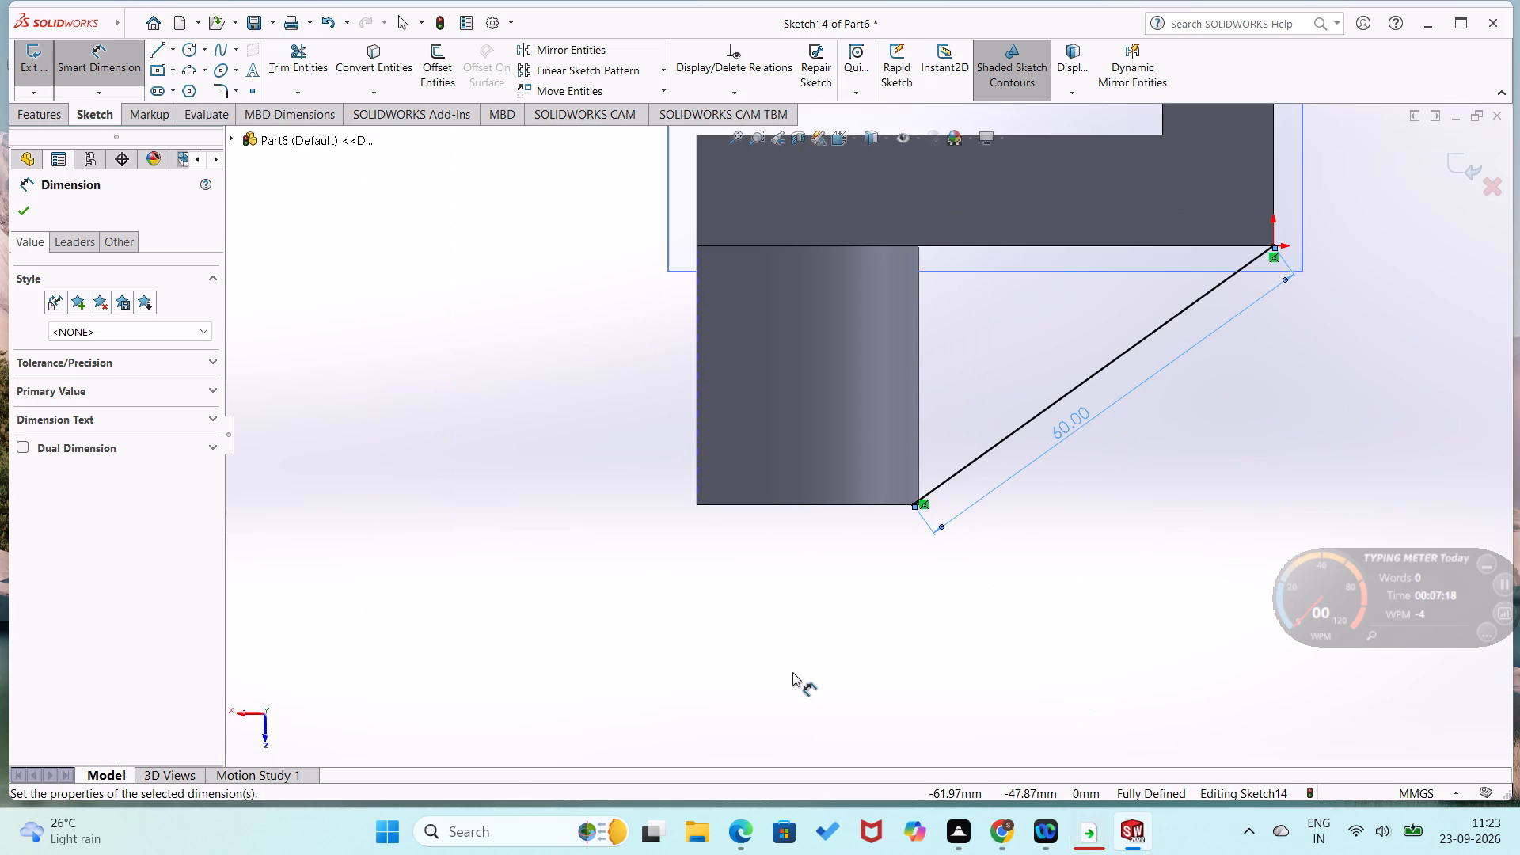
scroll(731, 703, up, 1)
Exit the sketch and create a 10 mm thick Rib from the diagonal line, with thickness applied to both sides.
right_drag(1115, 547, 941, 595)
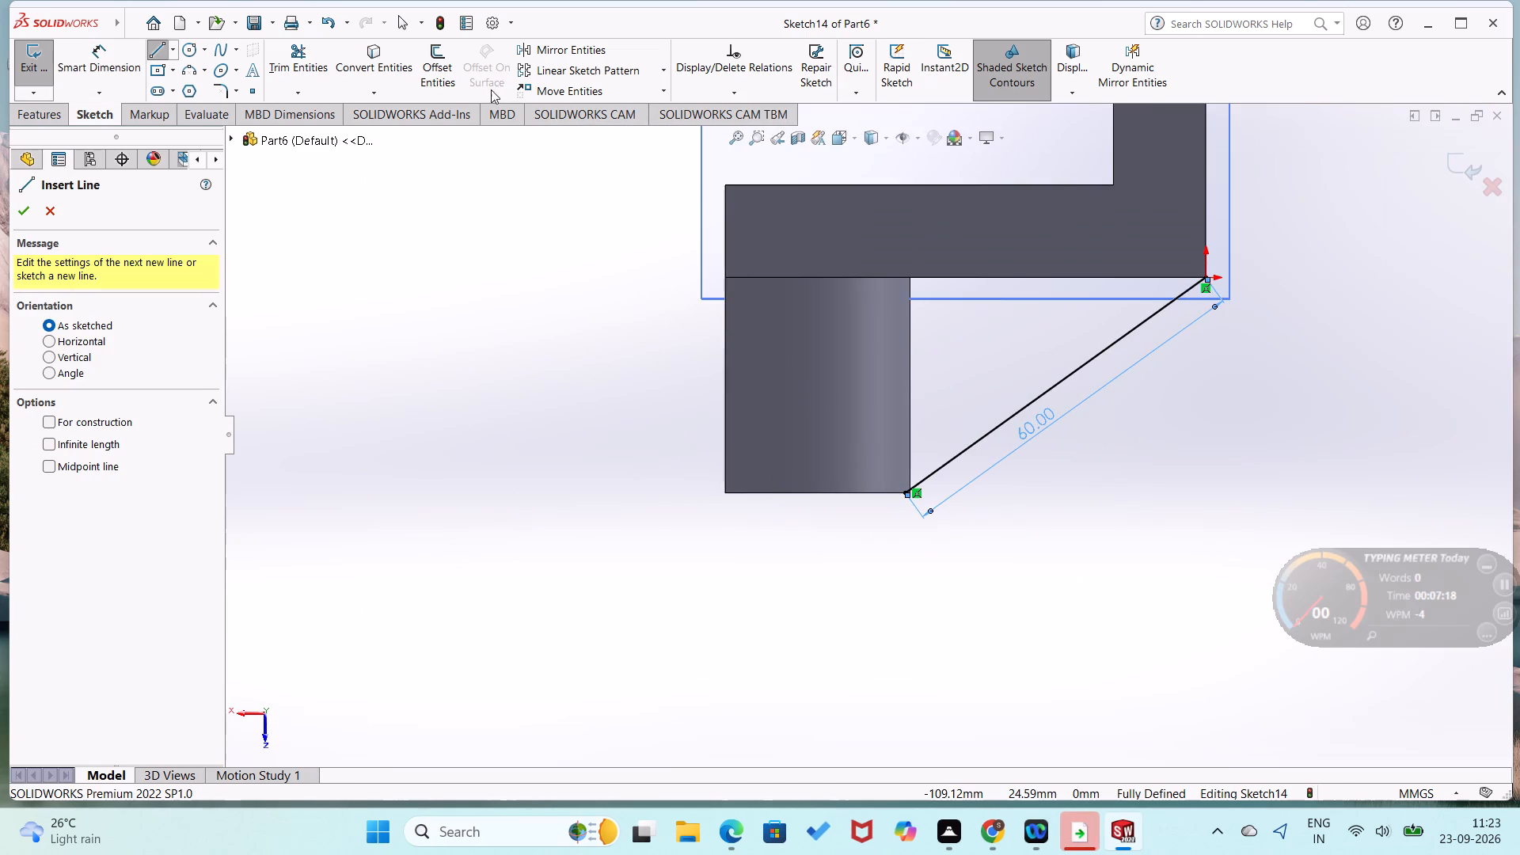
click(42, 120)
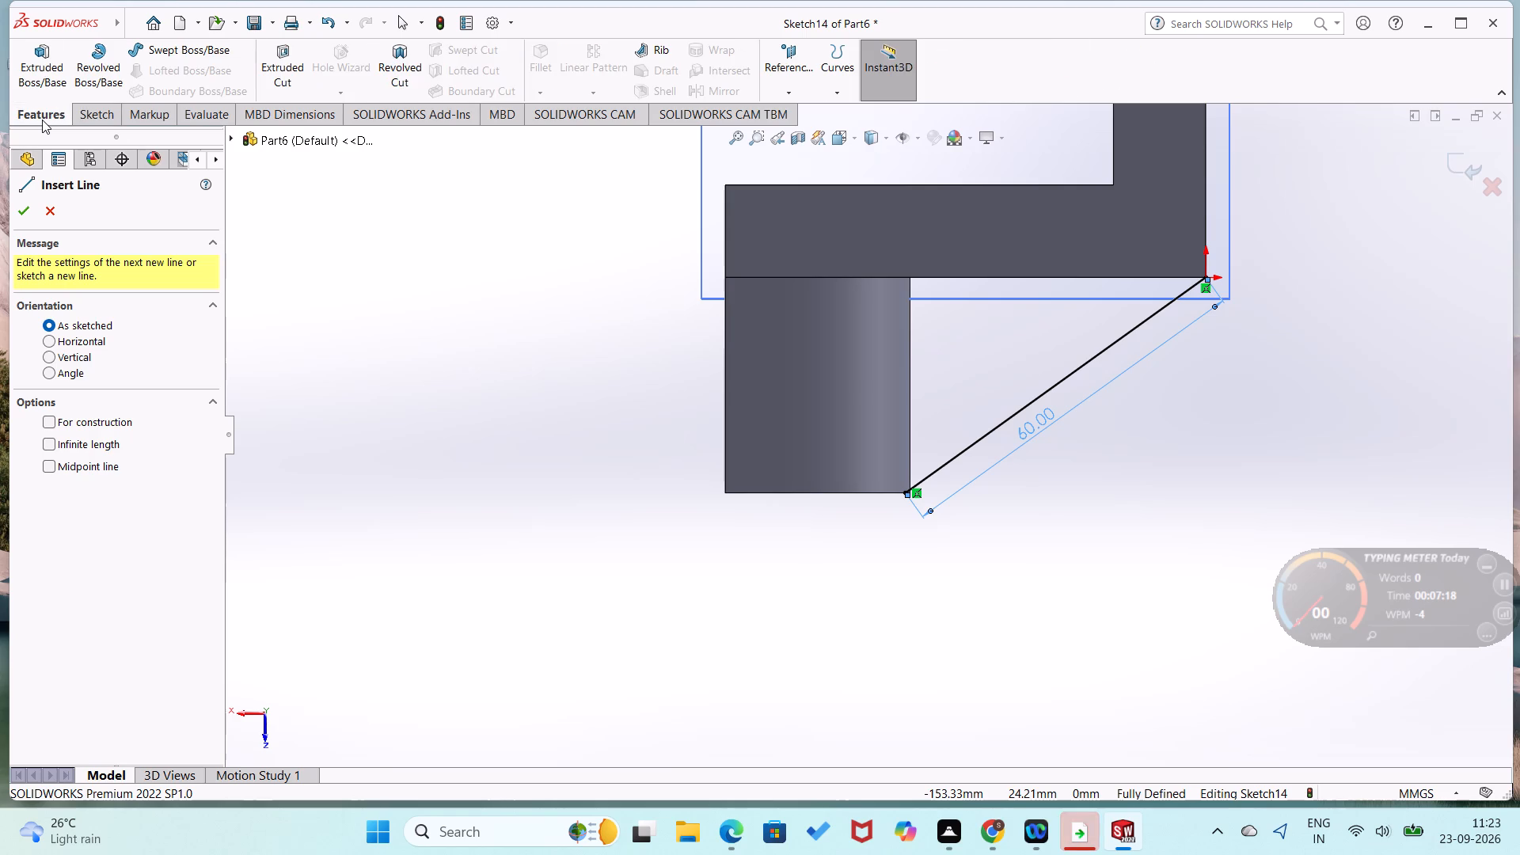
click(89, 120)
click(36, 64)
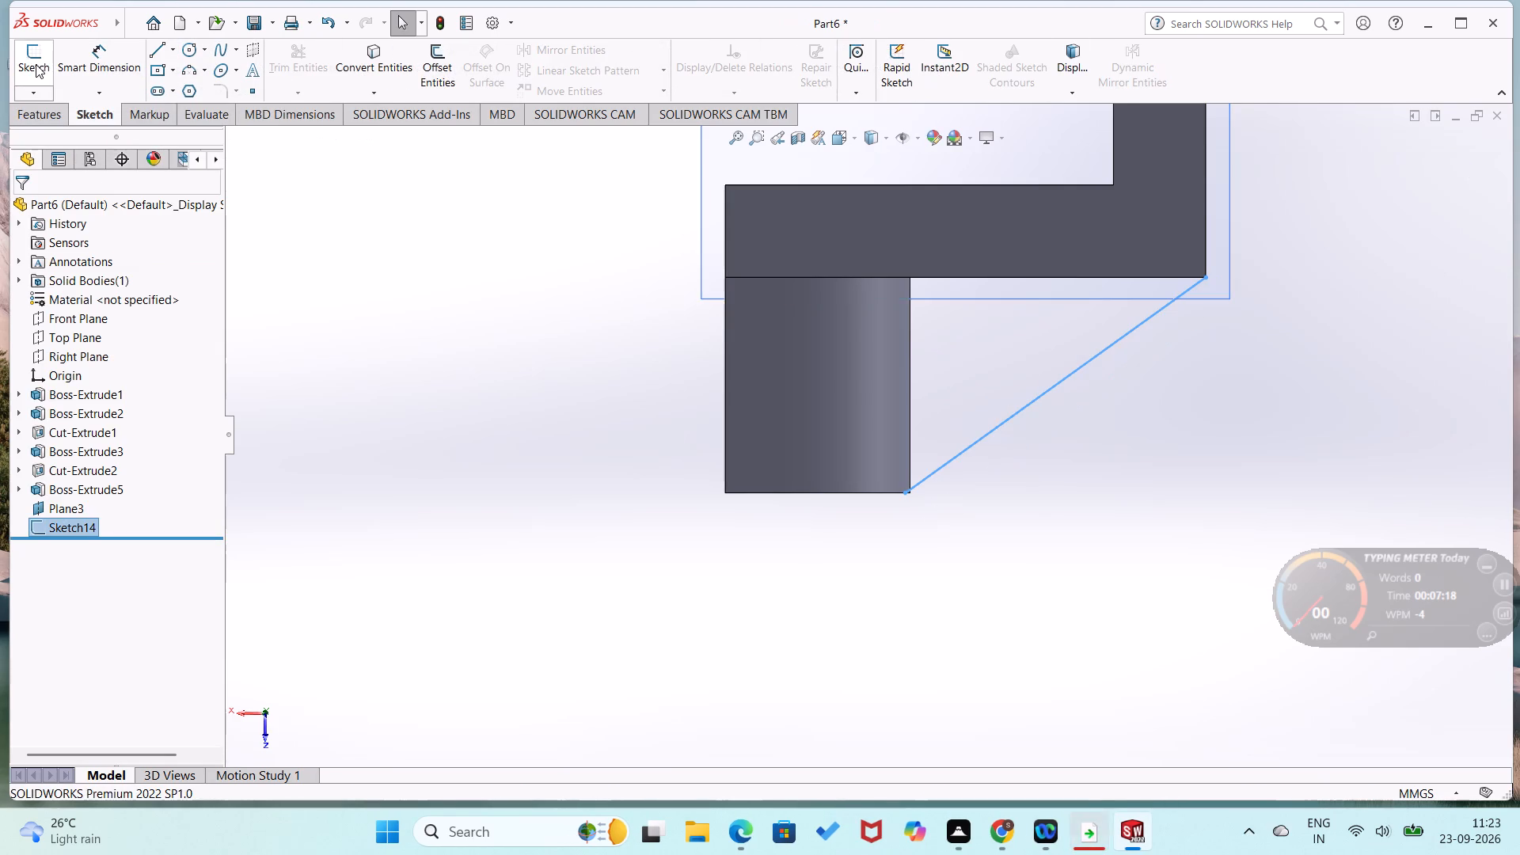
click(36, 114)
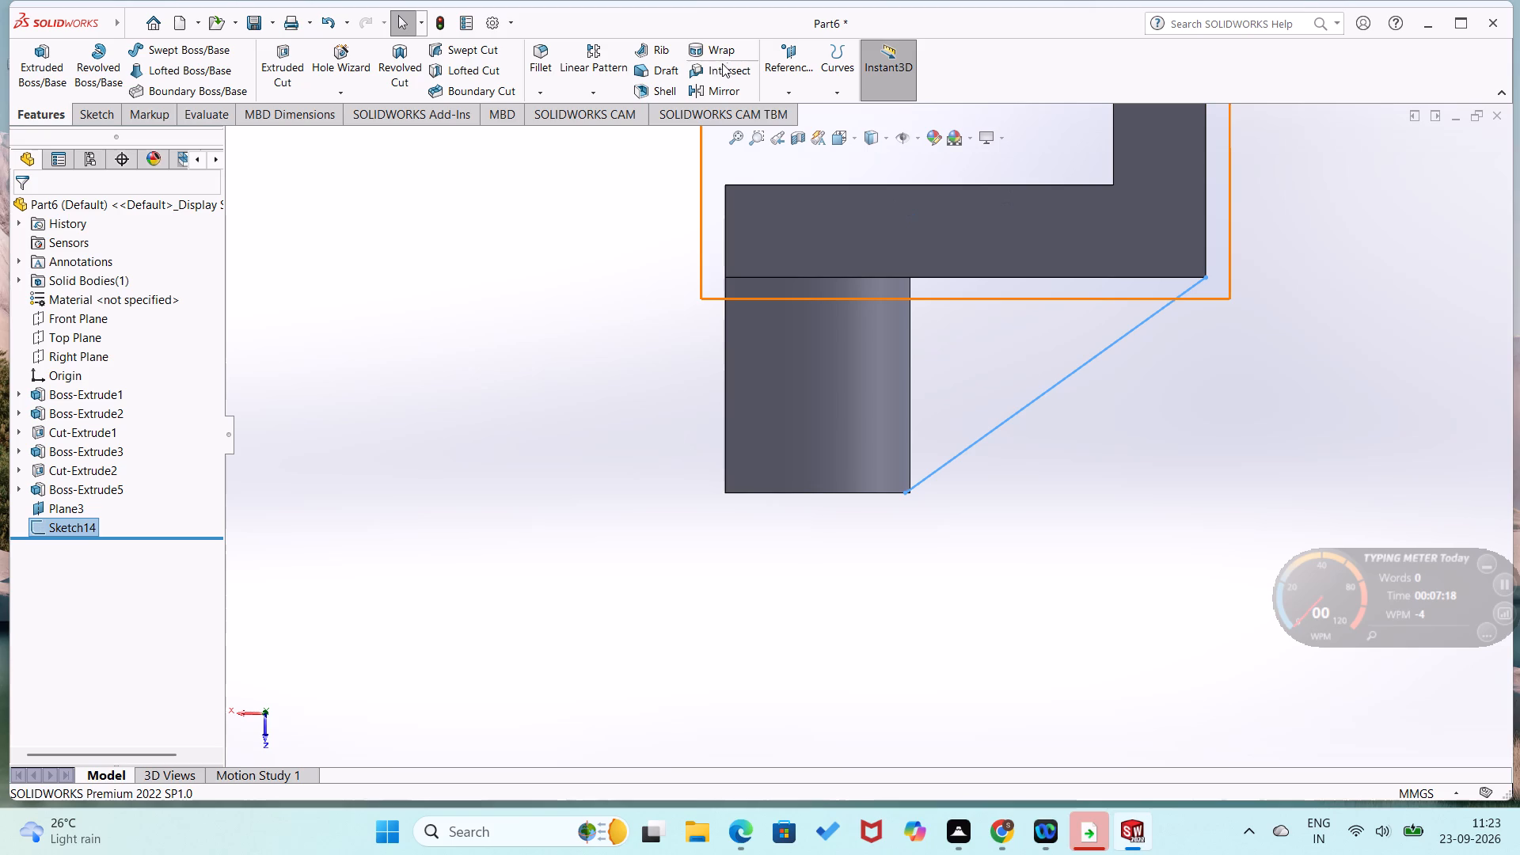
click(671, 51)
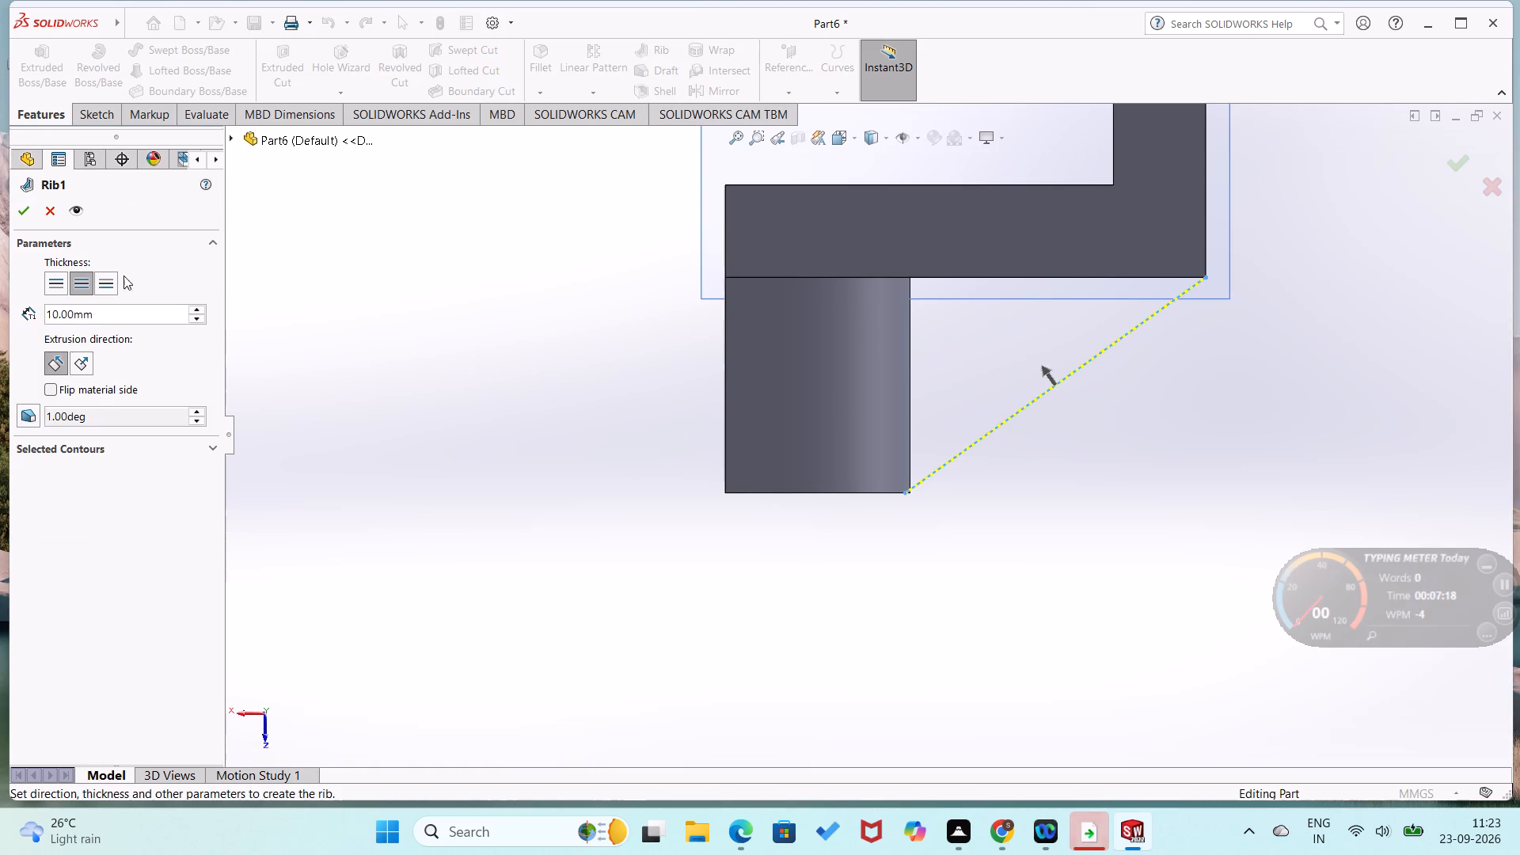
click(35, 215)
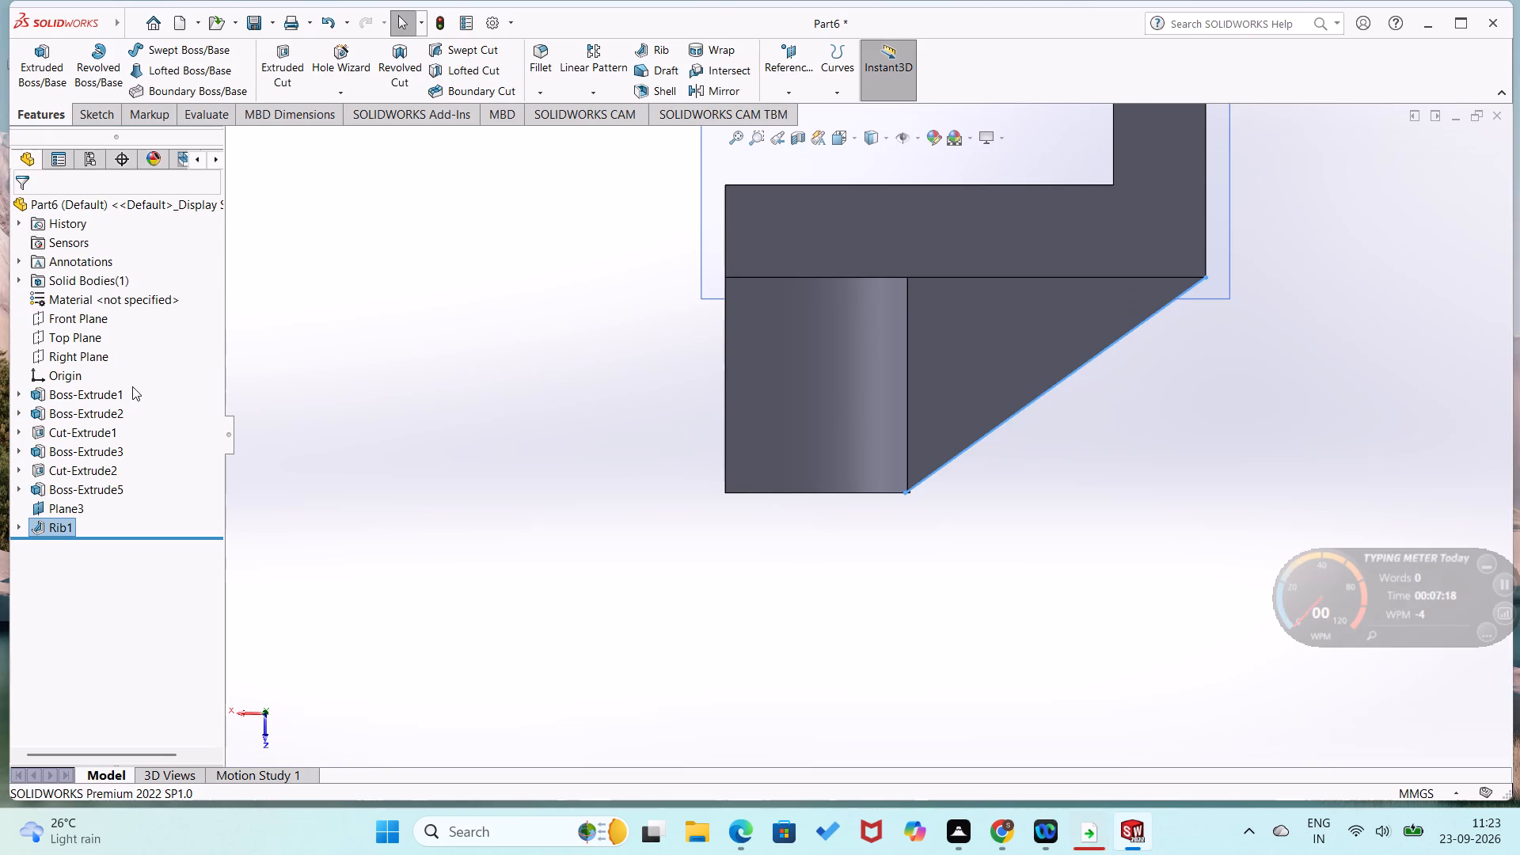
Inspect the rib between the upright plate and the half-ring from below, in isometric view and normal to the model.
middle_drag(132, 386, 166, 154)
middle_drag(405, 485, 427, 212)
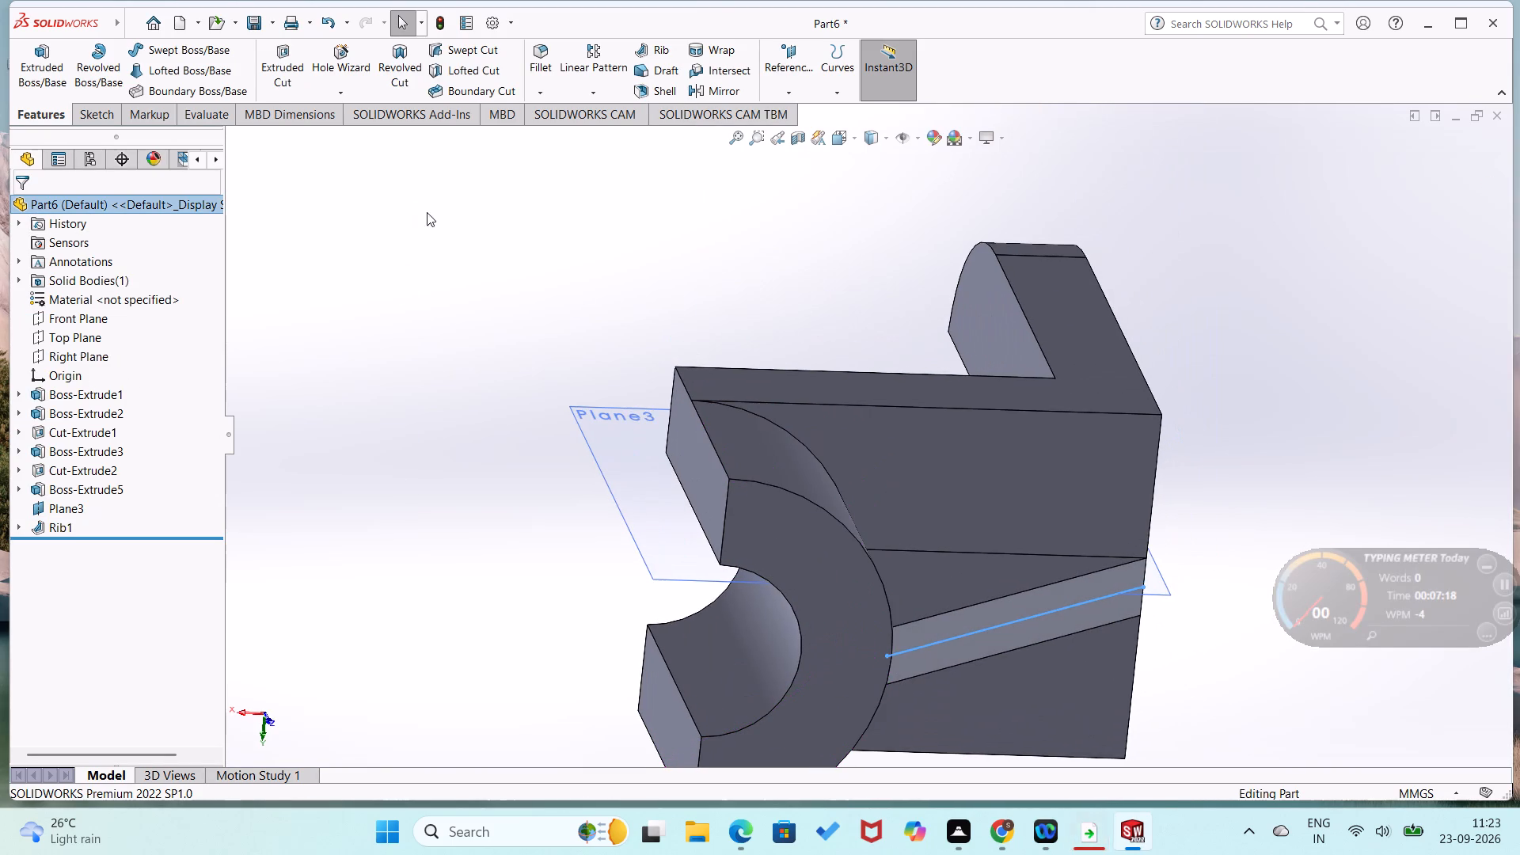
key(ctrl+7)
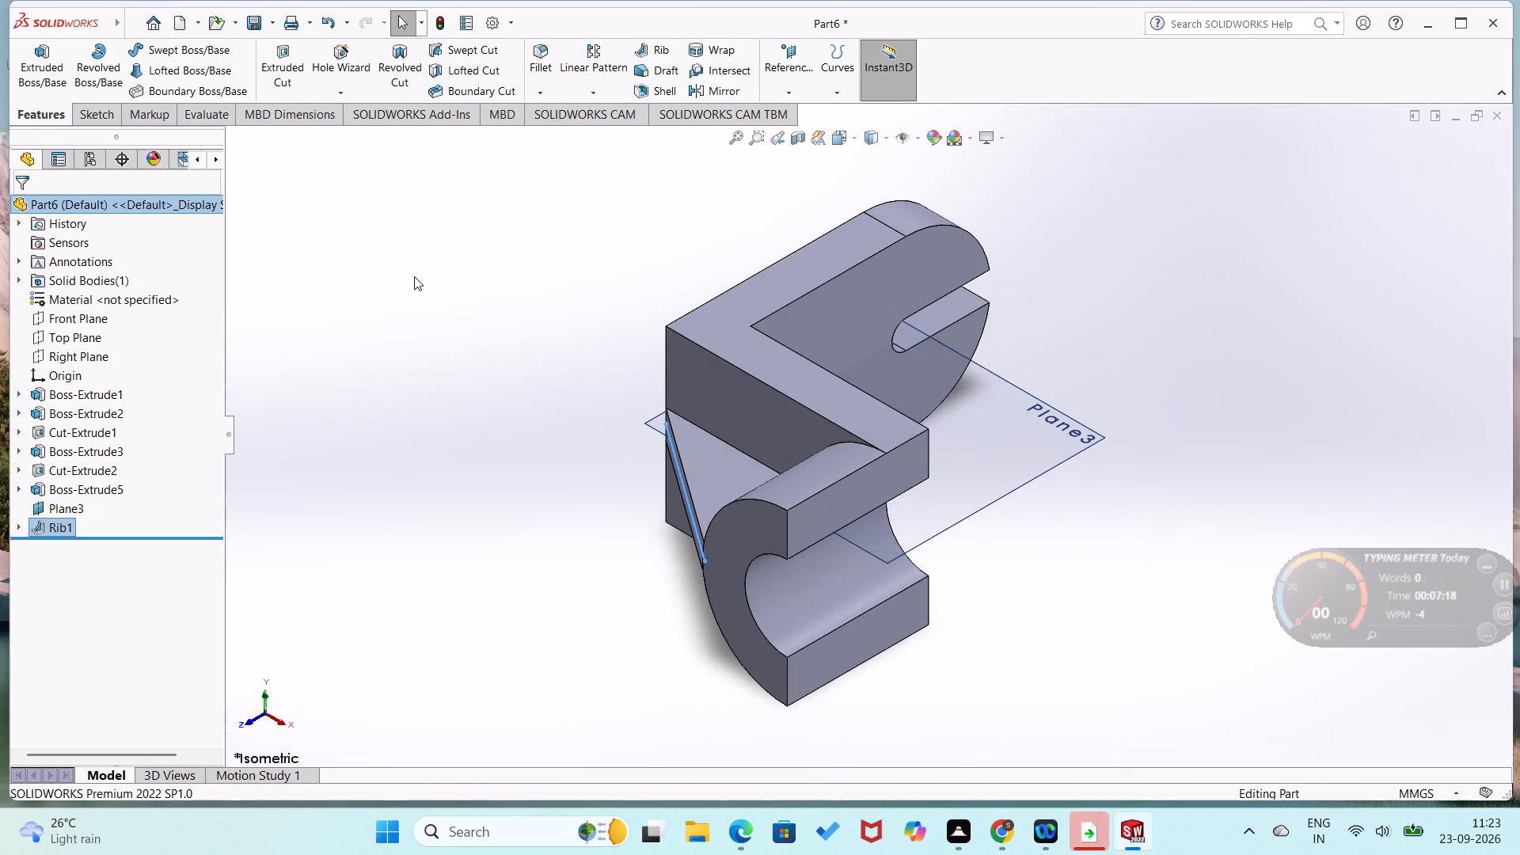
click(373, 415)
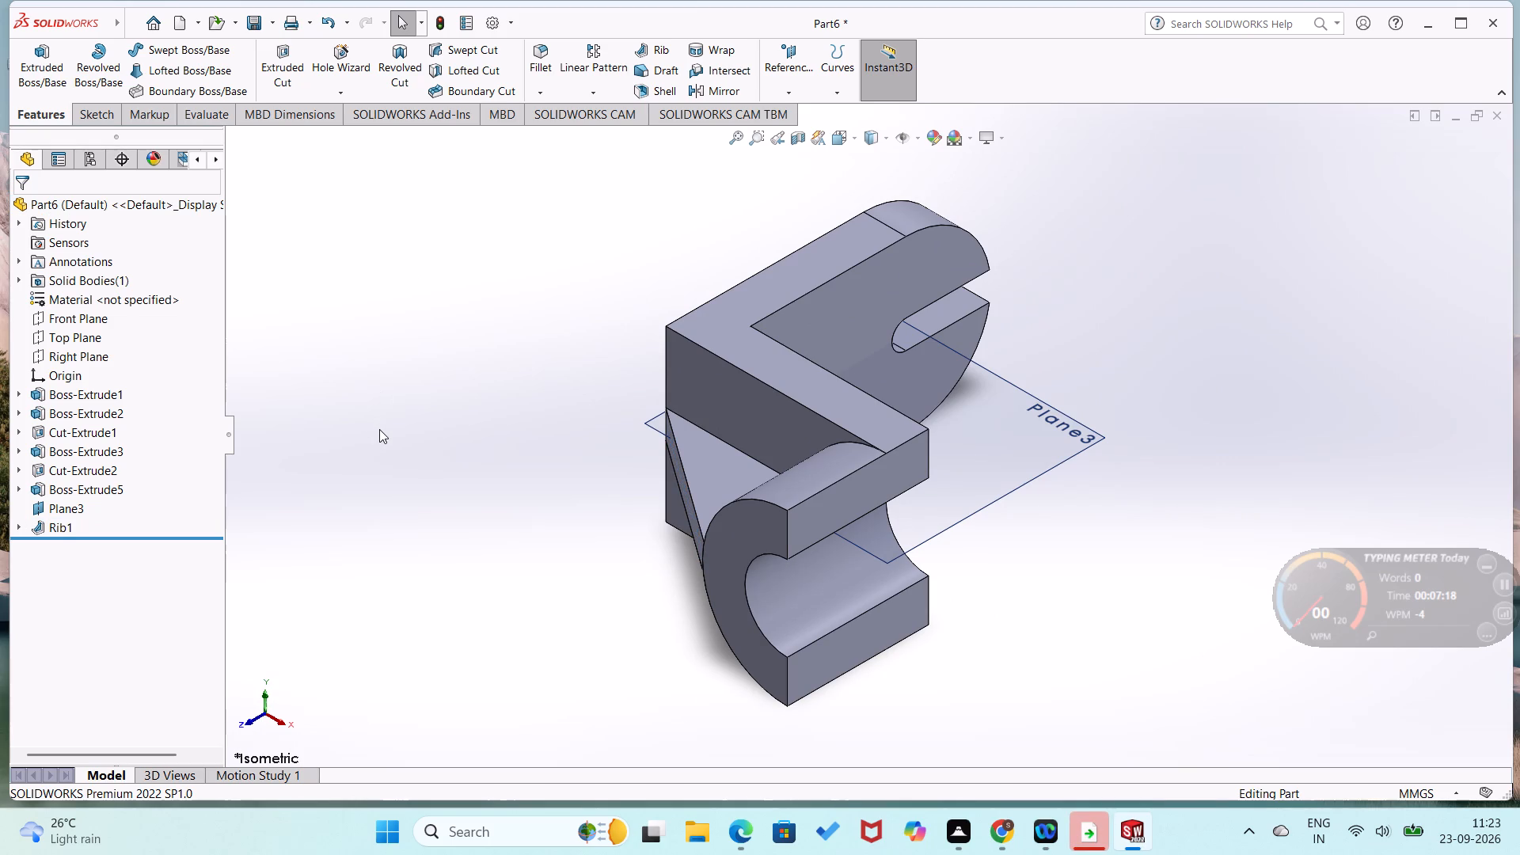
key(ctrl+7)
key(ctrl+8)
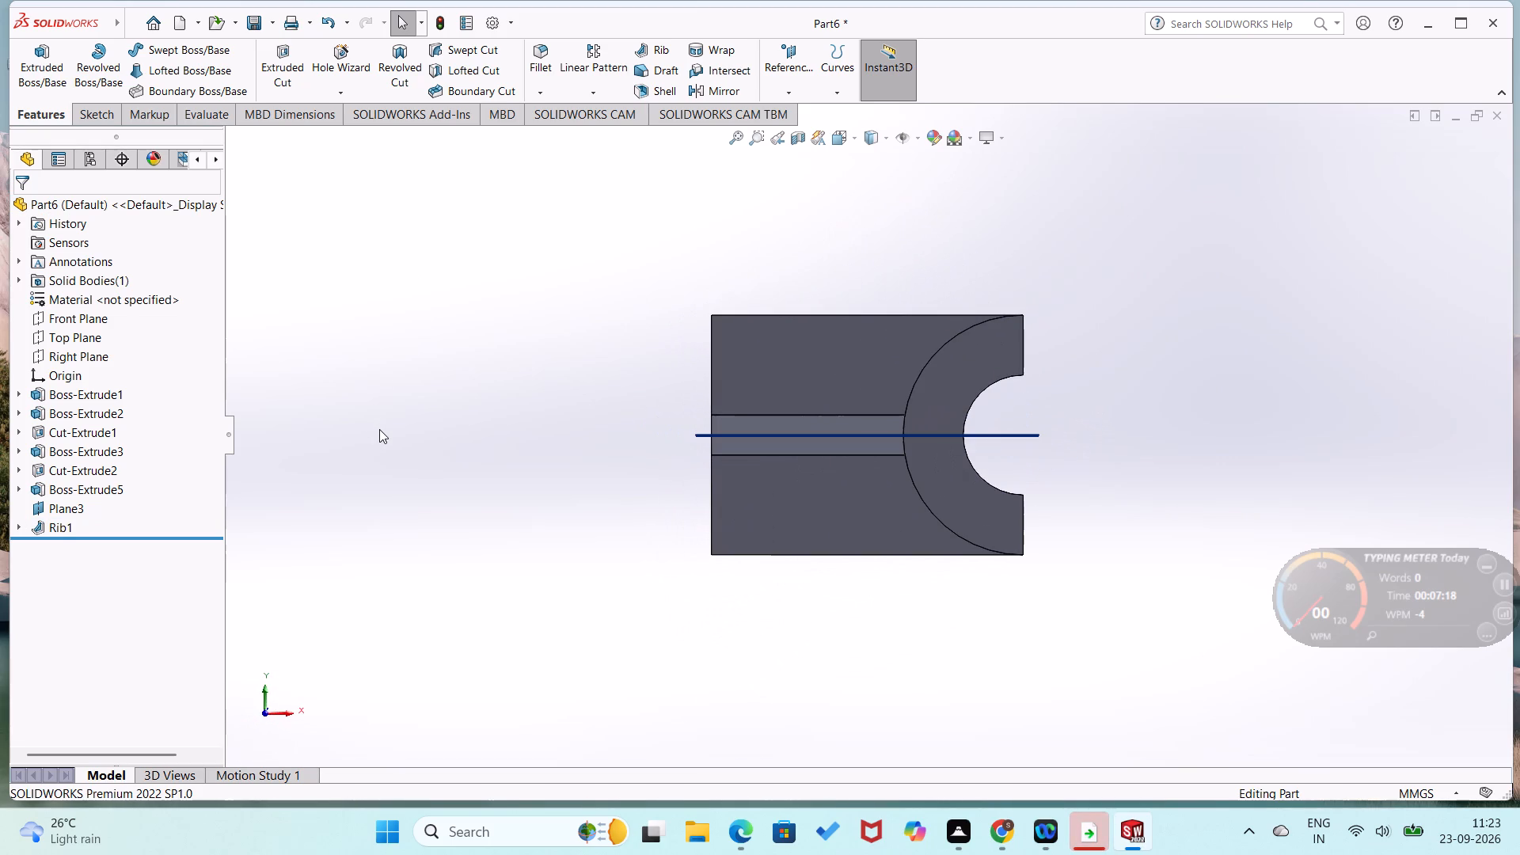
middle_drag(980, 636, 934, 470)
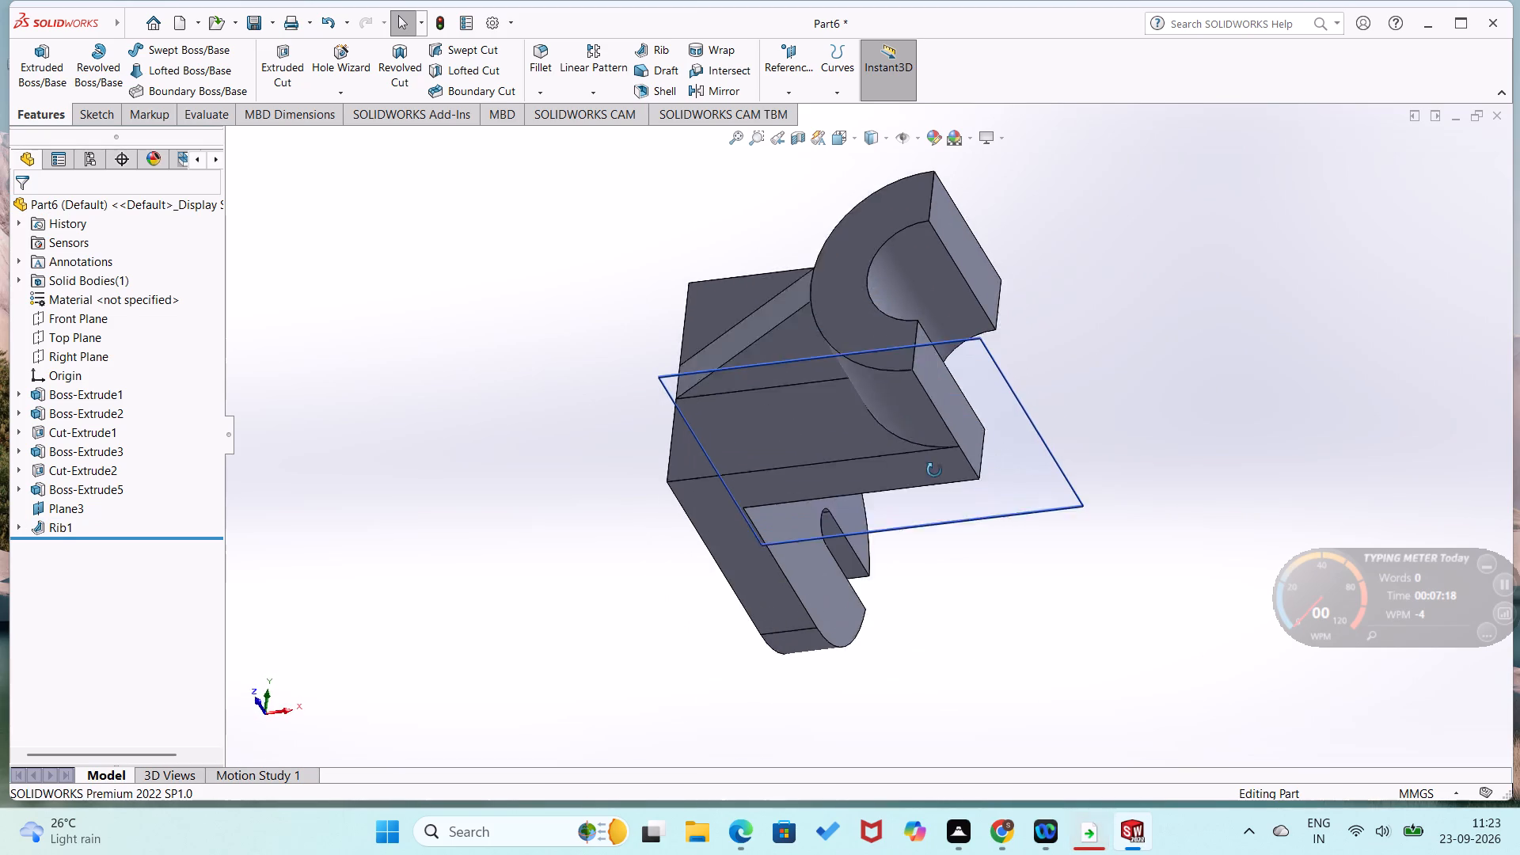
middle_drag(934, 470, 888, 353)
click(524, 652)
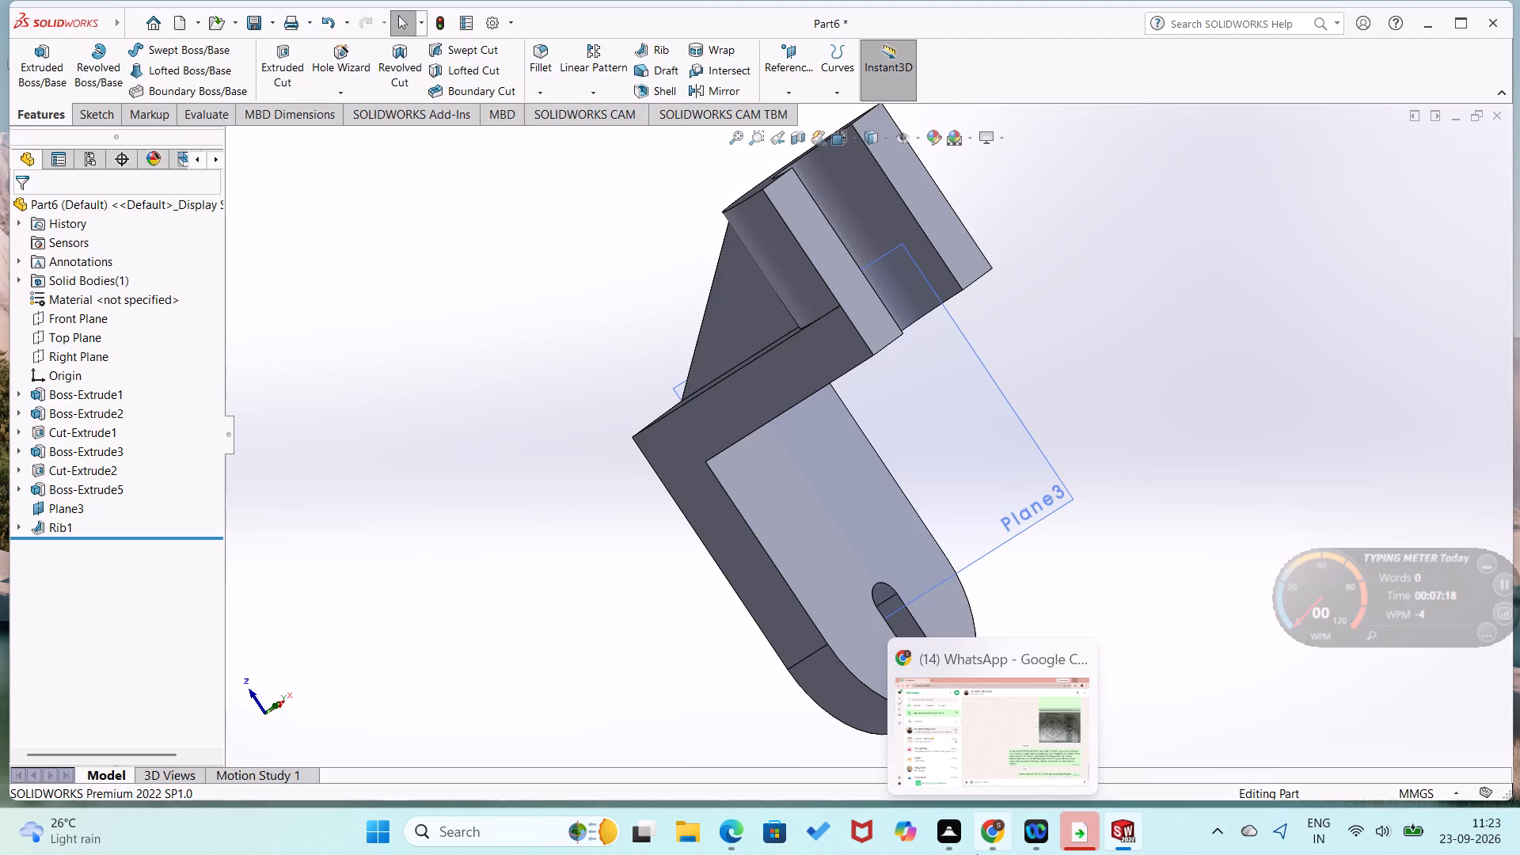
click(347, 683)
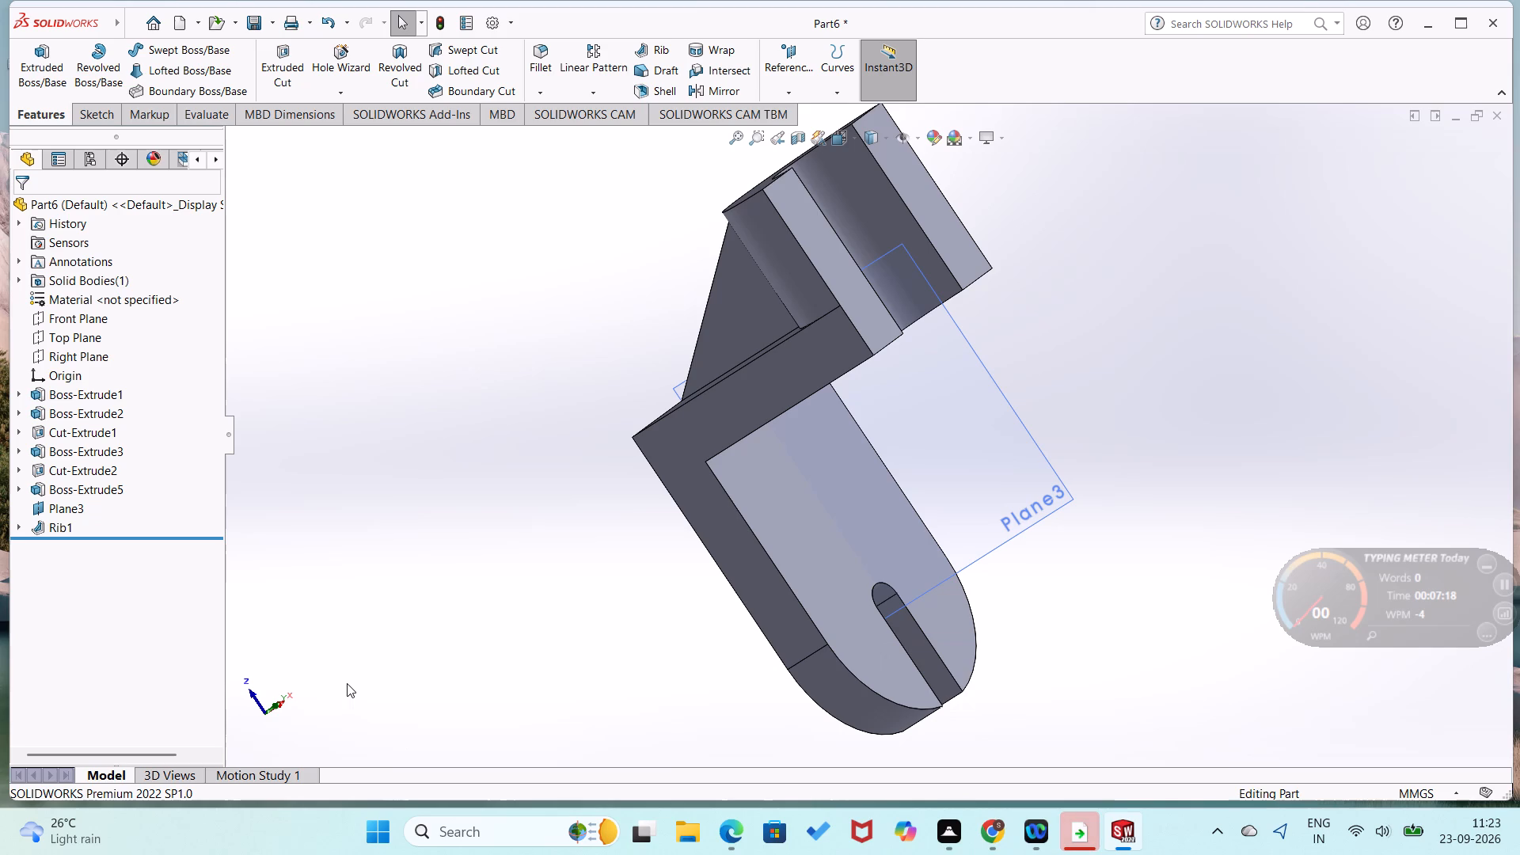
Save the bracket part in the Documents folder under the file name wed.
key(ctrl+s)
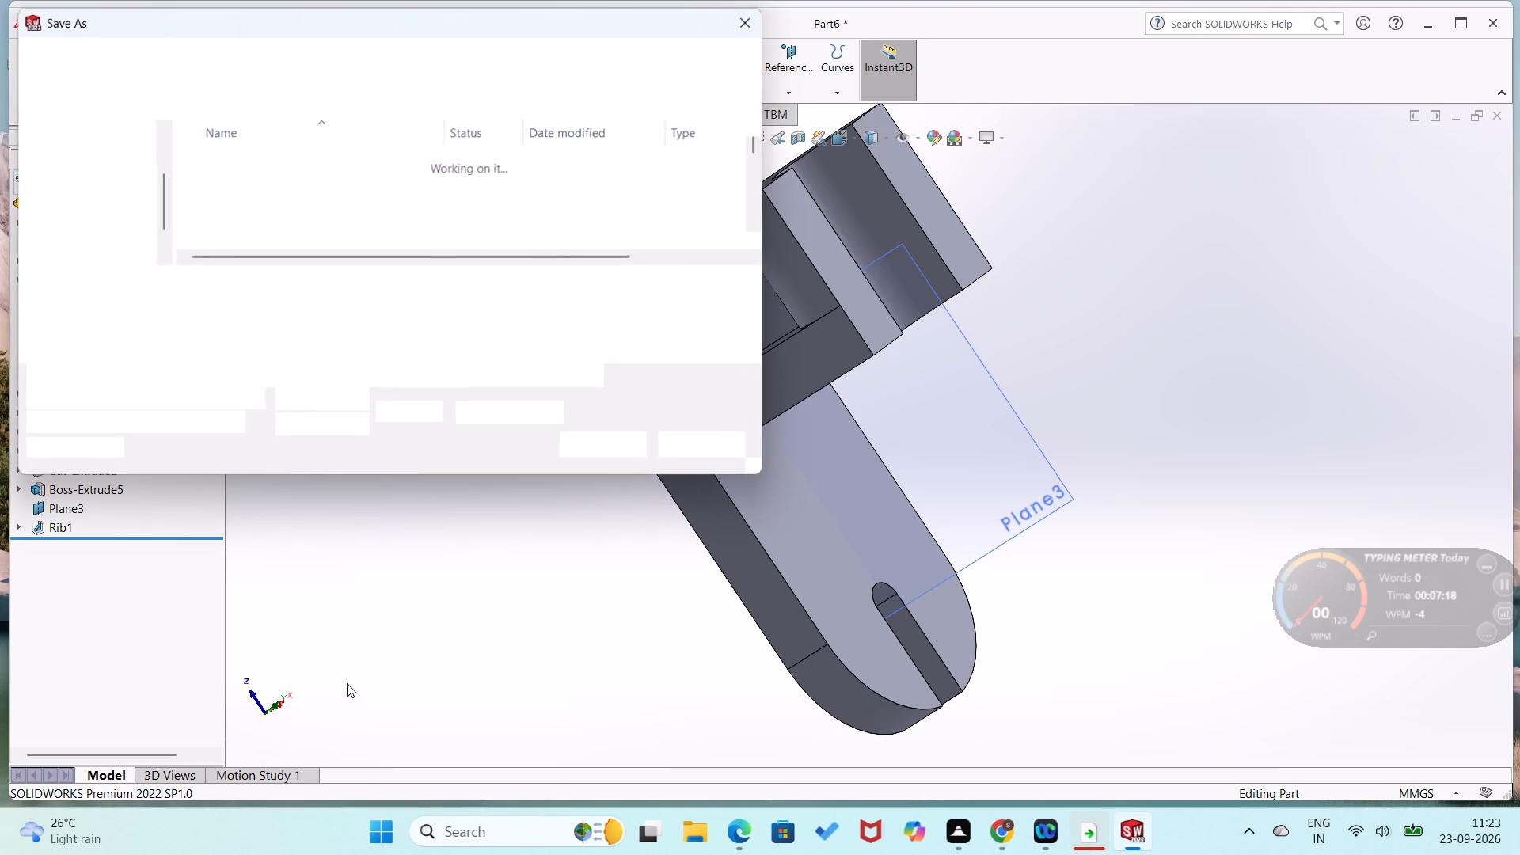
text(wed)
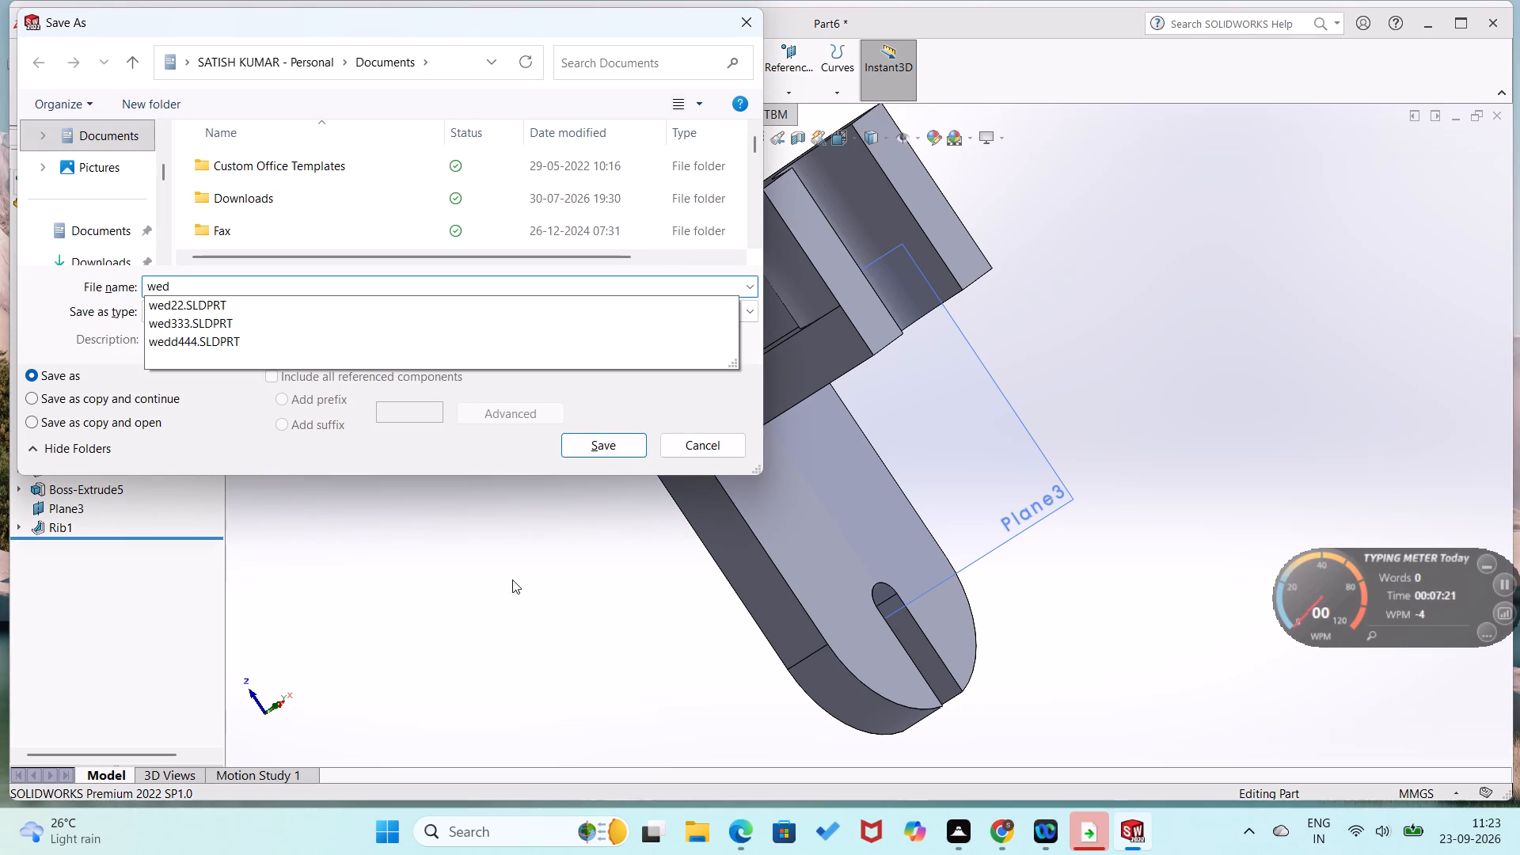
click(612, 442)
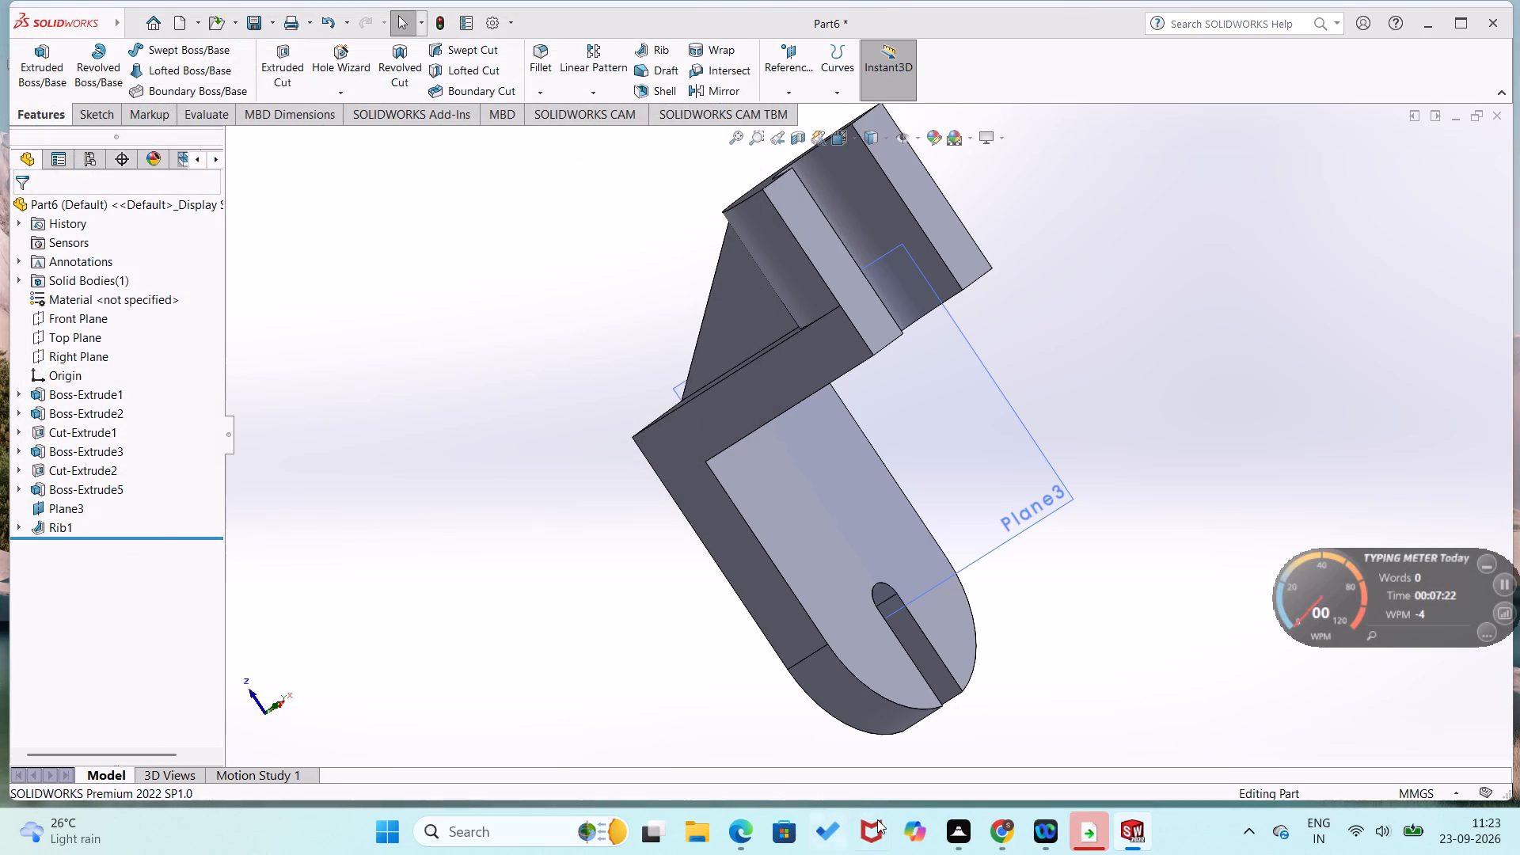